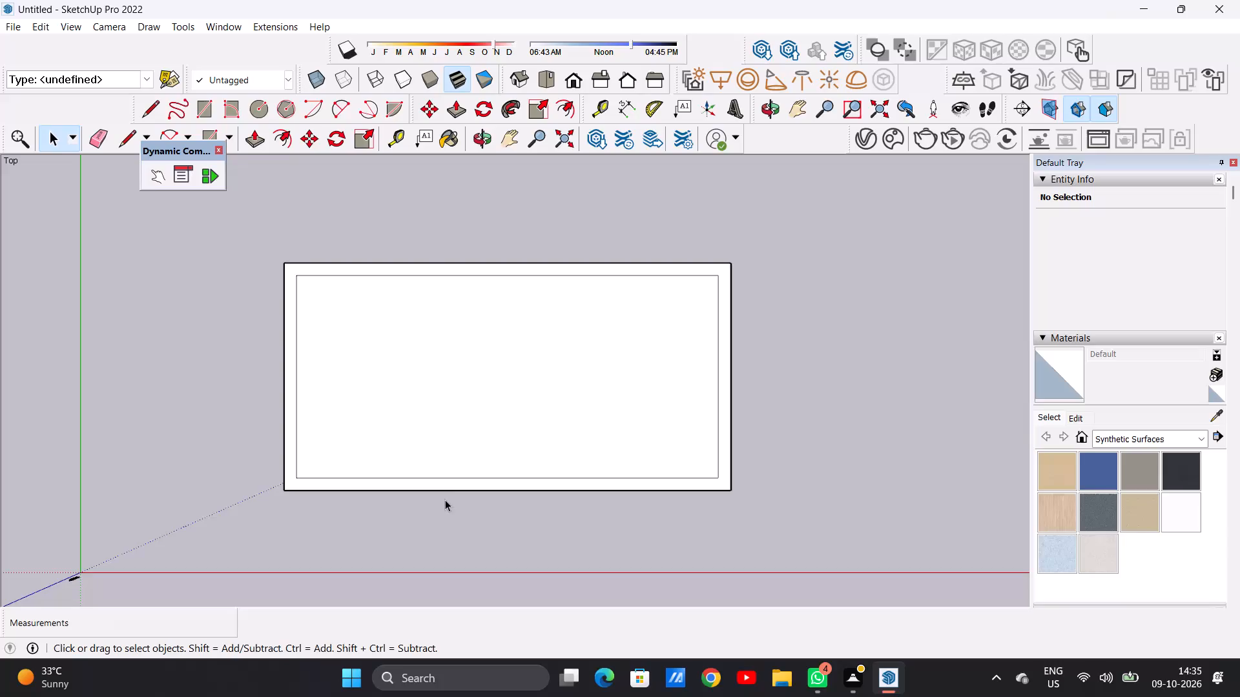
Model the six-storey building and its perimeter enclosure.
Examine the rectangle with its inset outline from several angles and in the top view.
{"action": "scroll", "coordinate": [463, 472], "scroll_direction": "up", "scroll_amount": 4}
{"action": "middle_click", "coordinate": [484, 499]}
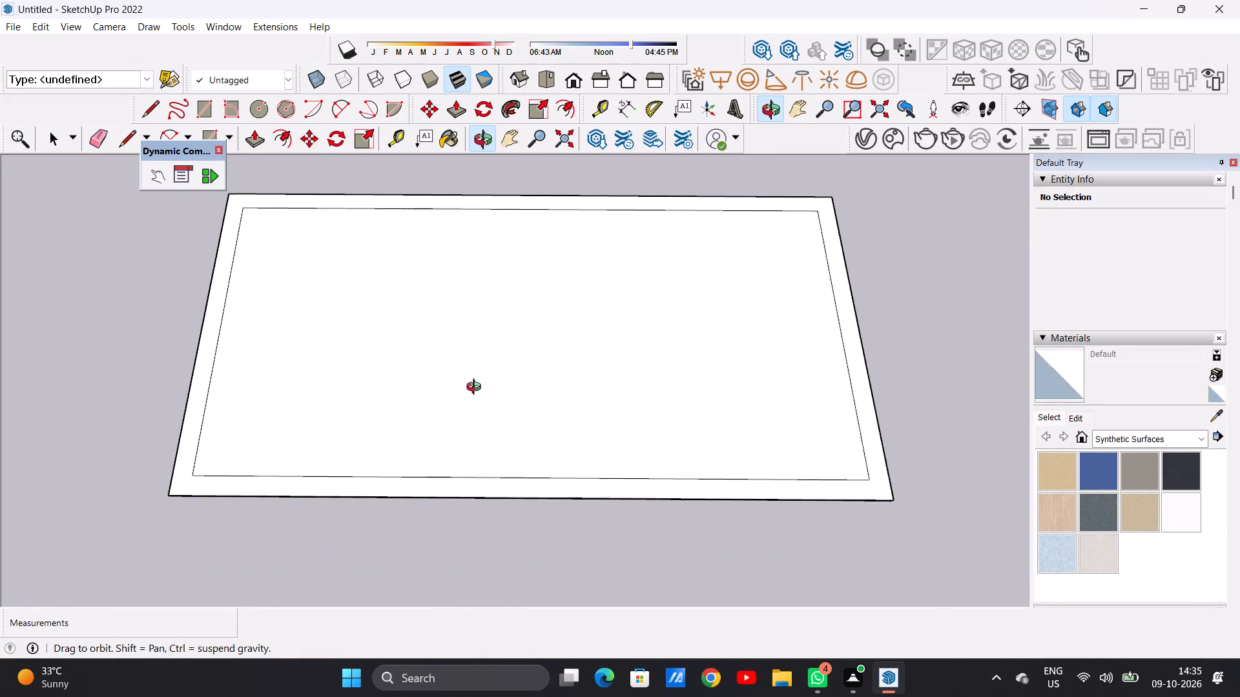
{"action": "middle_click", "coordinate": [482, 500]}
{"action": "middle_click_drag", "start_coordinate": [482, 500], "coordinate": [520, 516]}
{"action": "scroll", "coordinate": [513, 519], "scroll_direction": "down", "scroll_amount": 5}
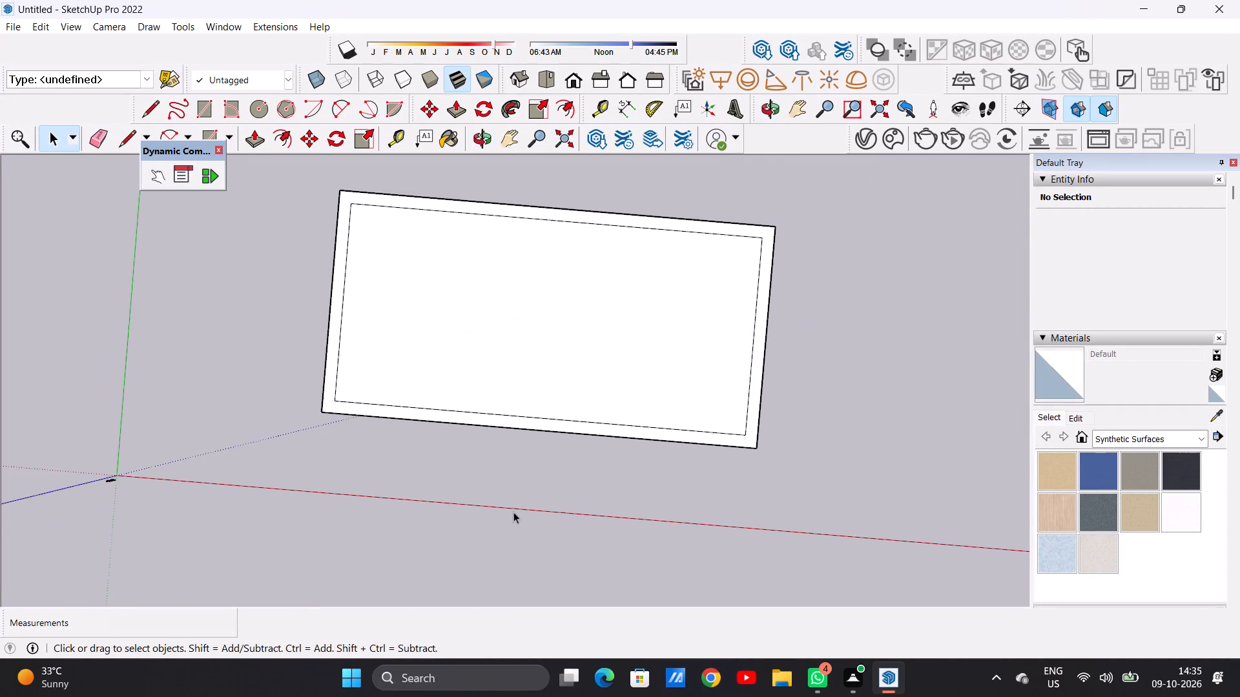
{"action": "scroll", "coordinate": [513, 512], "scroll_direction": "down", "scroll_amount": 1}
{"action": "scroll", "coordinate": [622, 338], "scroll_direction": "up", "scroll_amount": 5}
{"action": "middle_click_drag", "start_coordinate": [344, 400], "coordinate": [234, 385]}
{"action": "middle_click_drag", "start_coordinate": [234, 385], "coordinate": [555, 394]}
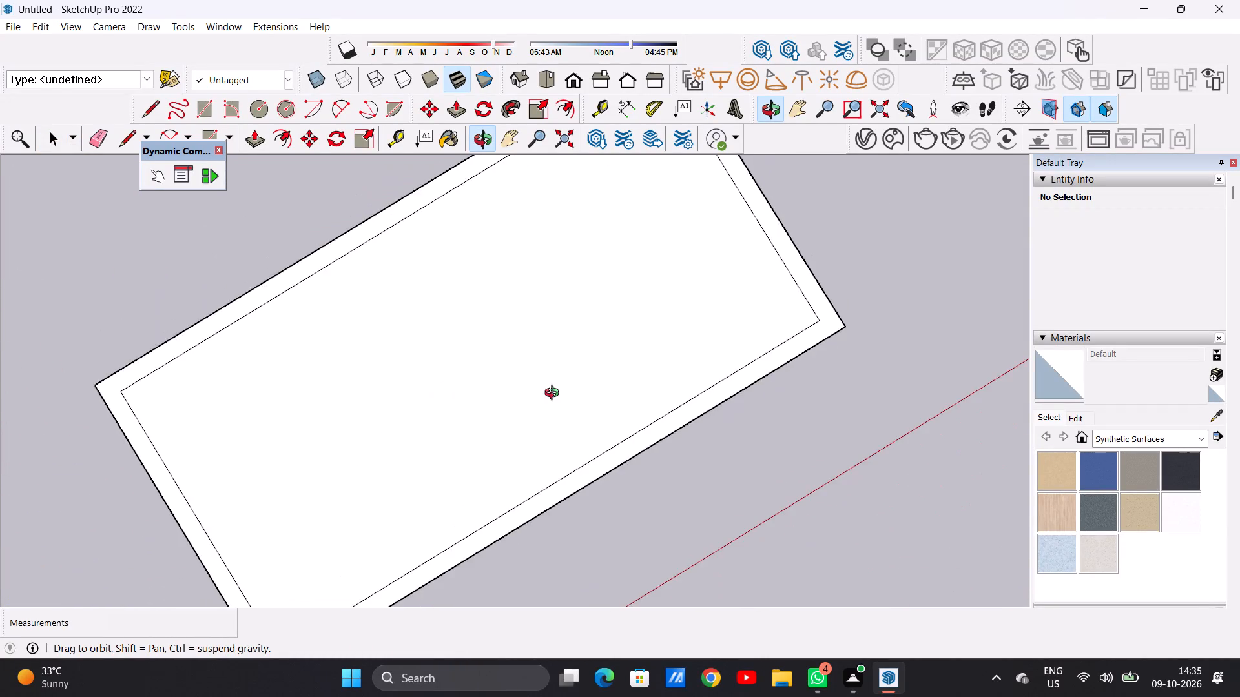
{"action": "middle_click_drag", "start_coordinate": [555, 394], "coordinate": [449, 396]}
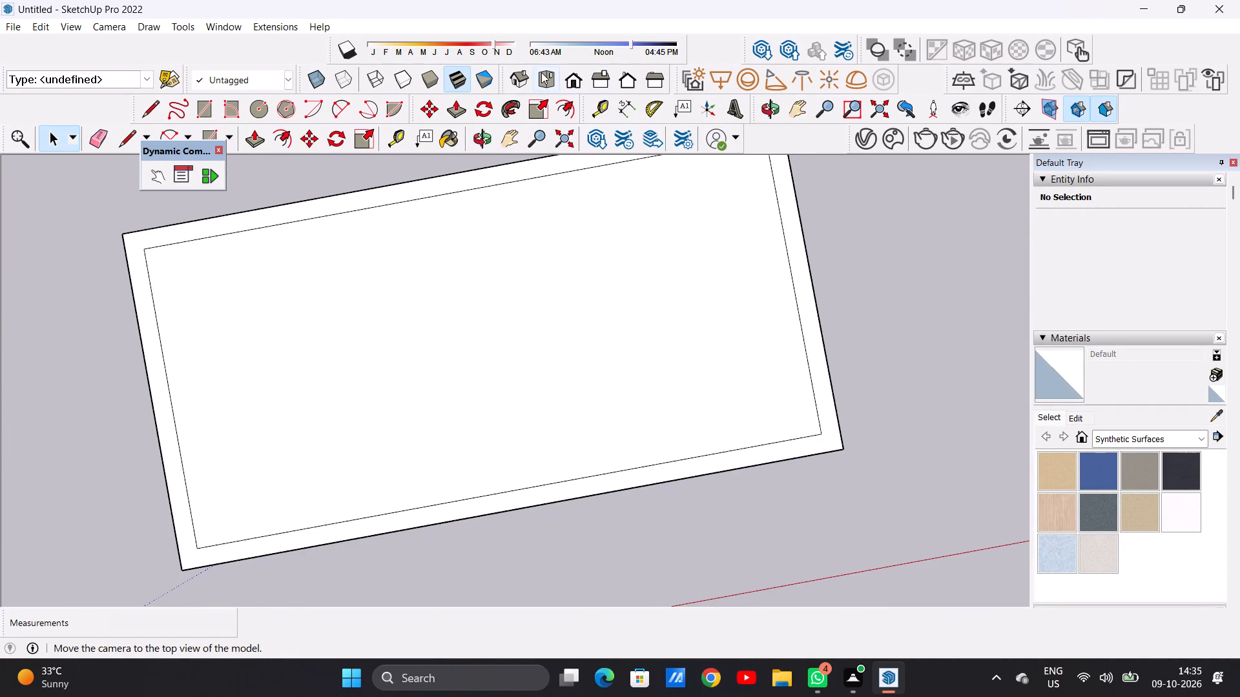
{"action": "left_click", "coordinate": [541, 72]}
{"action": "scroll", "coordinate": [555, 310], "scroll_direction": "down", "scroll_amount": 8}
{"action": "scroll", "coordinate": [703, 259], "scroll_direction": "up", "scroll_amount": 5}
{"action": "scroll", "coordinate": [703, 259], "scroll_direction": "down", "scroll_amount": 2}
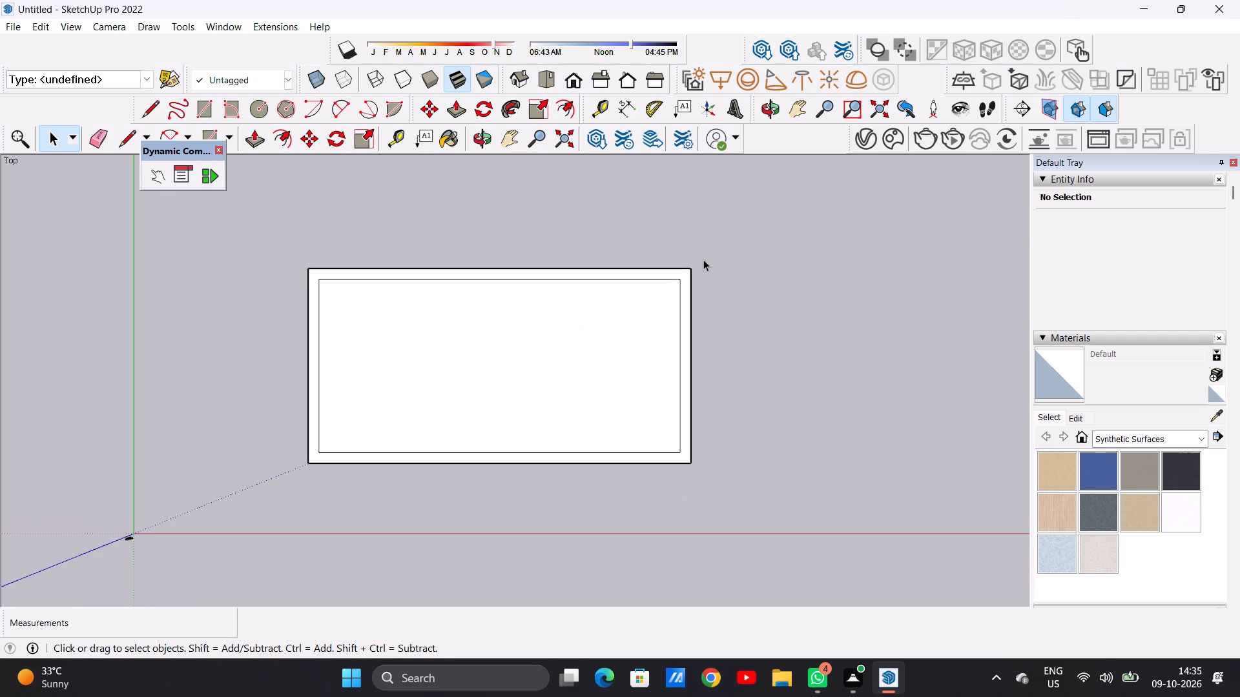
{"action": "scroll", "coordinate": [703, 259], "scroll_direction": "down", "scroll_amount": 1}
{"action": "scroll", "coordinate": [714, 334], "scroll_direction": "up", "scroll_amount": 1}
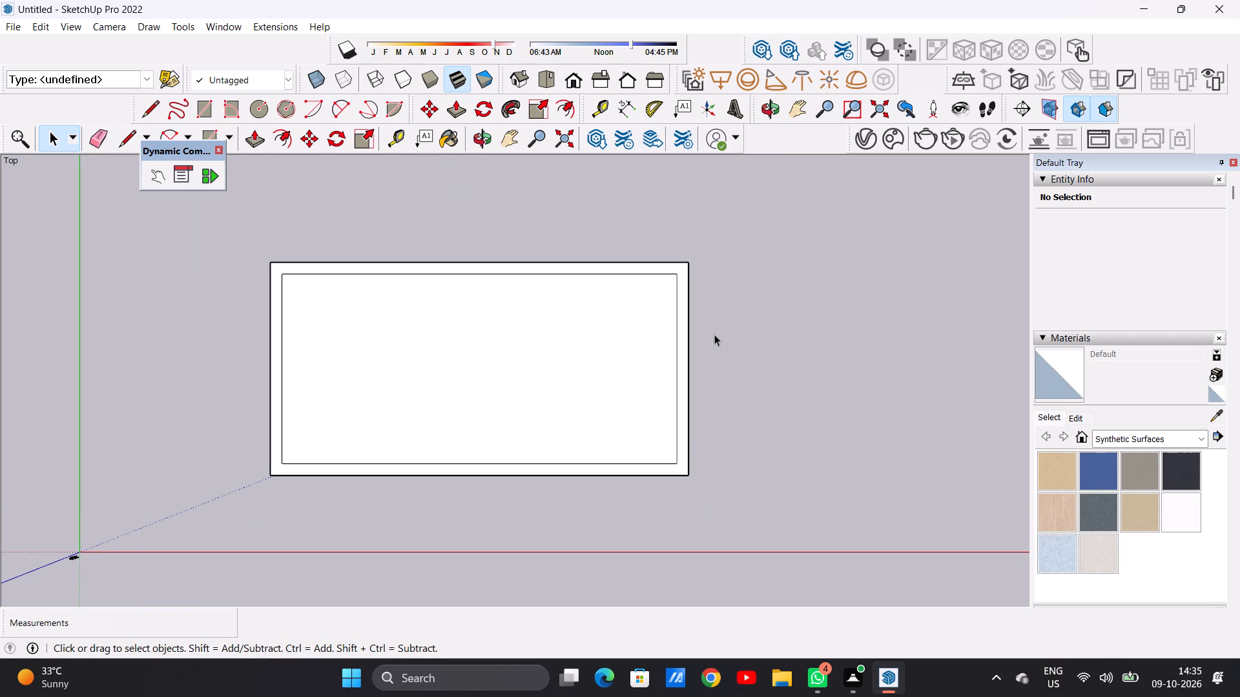
{"action": "scroll", "coordinate": [501, 365], "scroll_direction": "down", "scroll_amount": 6}
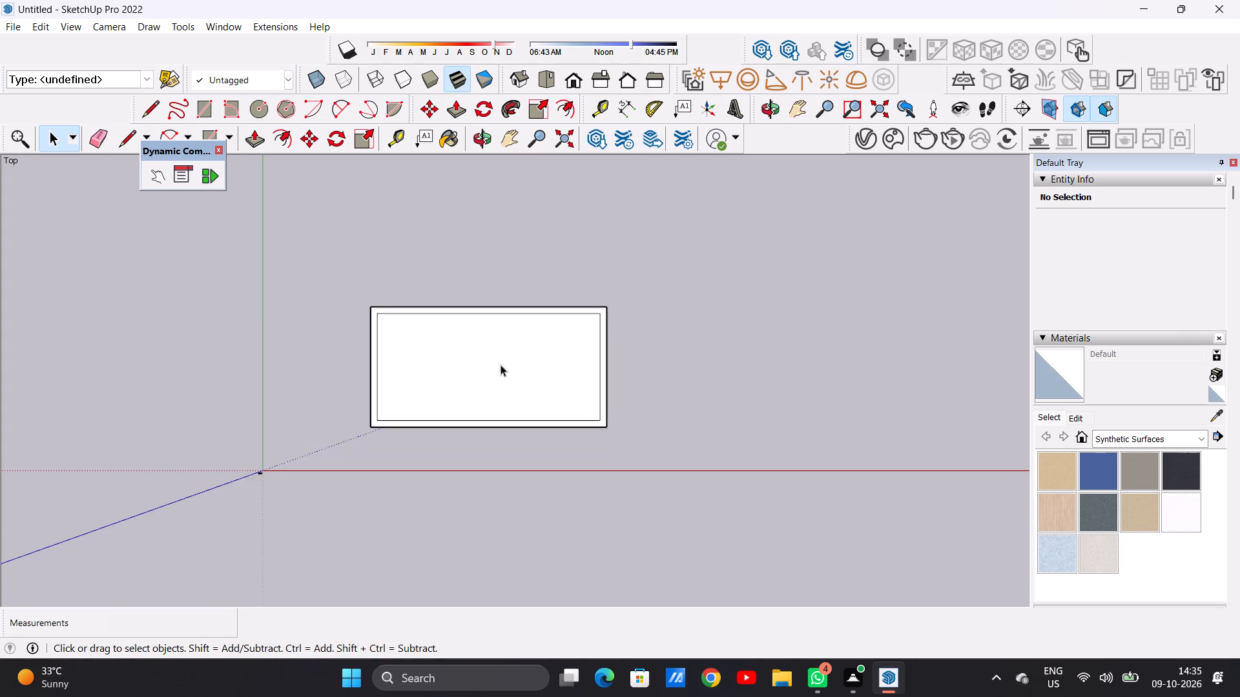
{"action": "scroll", "coordinate": [520, 351], "scroll_direction": "up", "scroll_amount": 4}
{"action": "scroll", "coordinate": [520, 351], "scroll_direction": "down", "scroll_amount": 2}
{"action": "scroll", "coordinate": [548, 369], "scroll_direction": "up", "scroll_amount": 2}
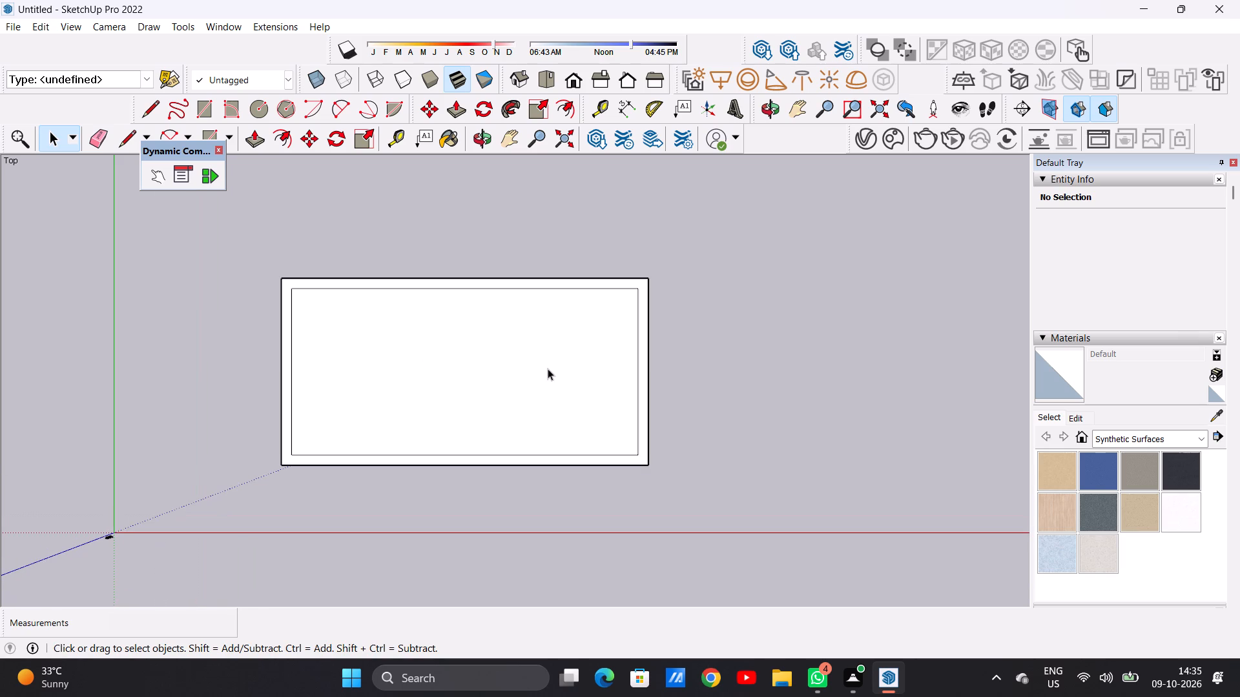
{"action": "scroll", "coordinate": [548, 369], "scroll_direction": "up", "scroll_amount": 2}
{"action": "scroll", "coordinate": [548, 369], "scroll_direction": "down", "scroll_amount": 2}
{"action": "scroll", "coordinate": [542, 308], "scroll_direction": "up", "scroll_amount": 1}
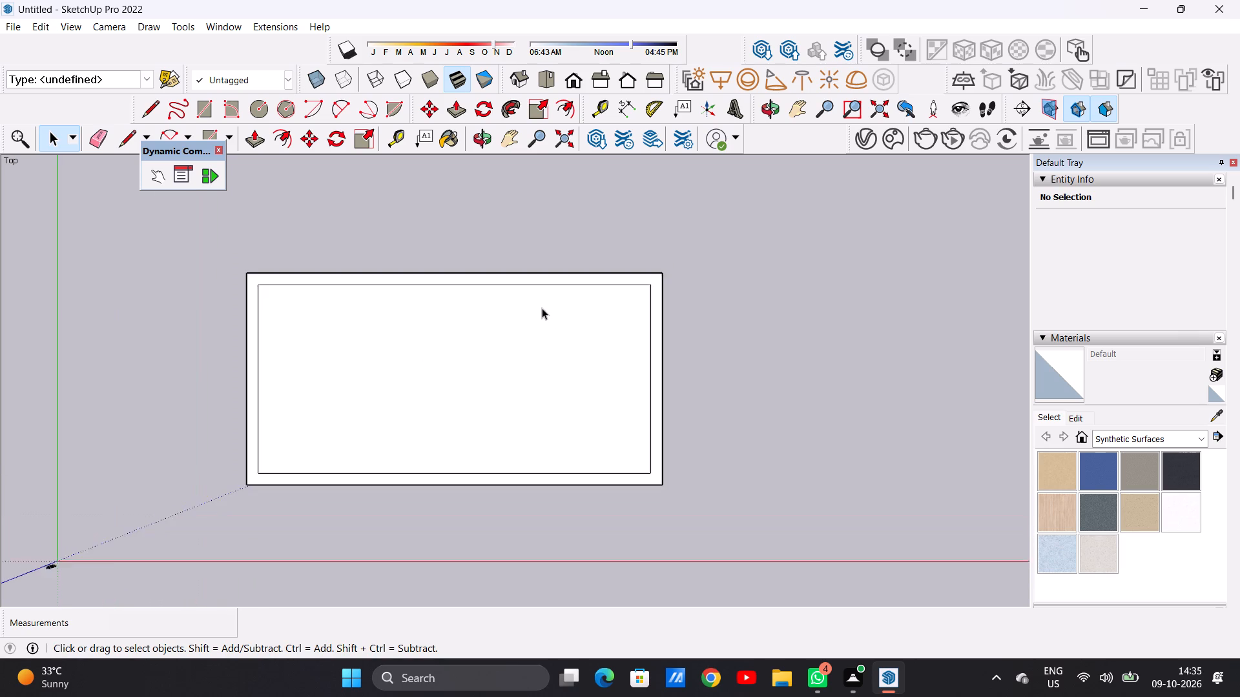
{"action": "scroll", "coordinate": [542, 308], "scroll_direction": "up", "scroll_amount": 1}
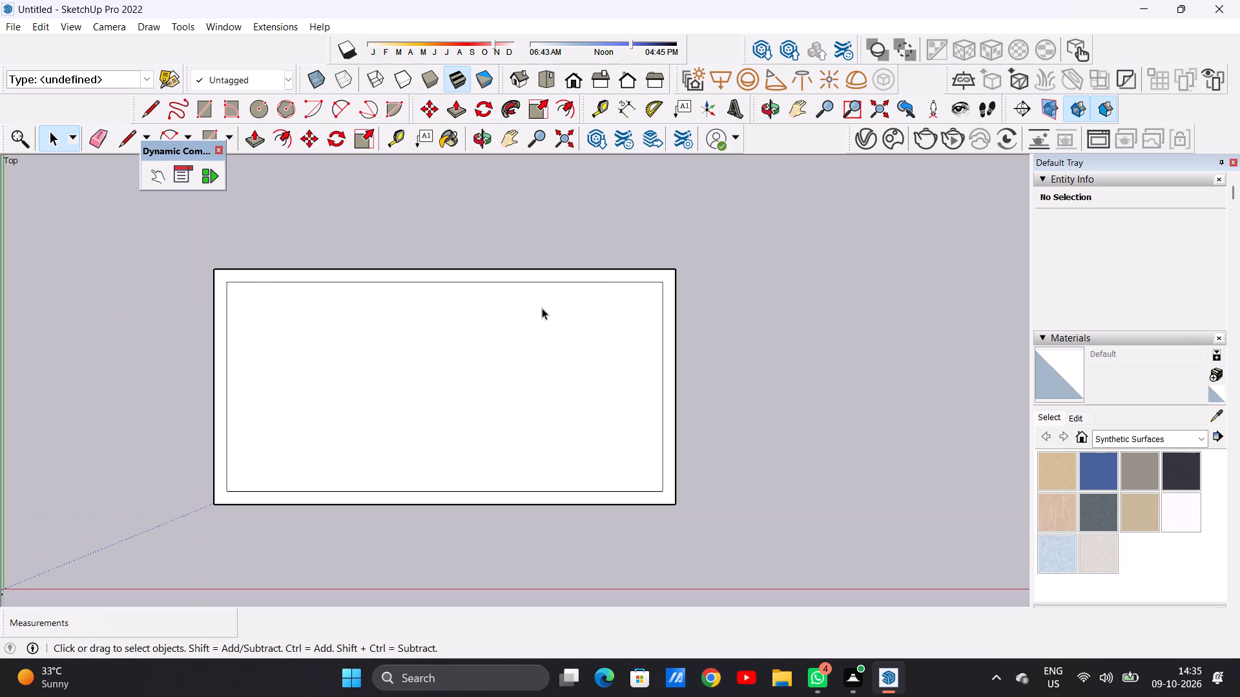
{"action": "scroll", "coordinate": [542, 336], "scroll_direction": "up", "scroll_amount": 2}
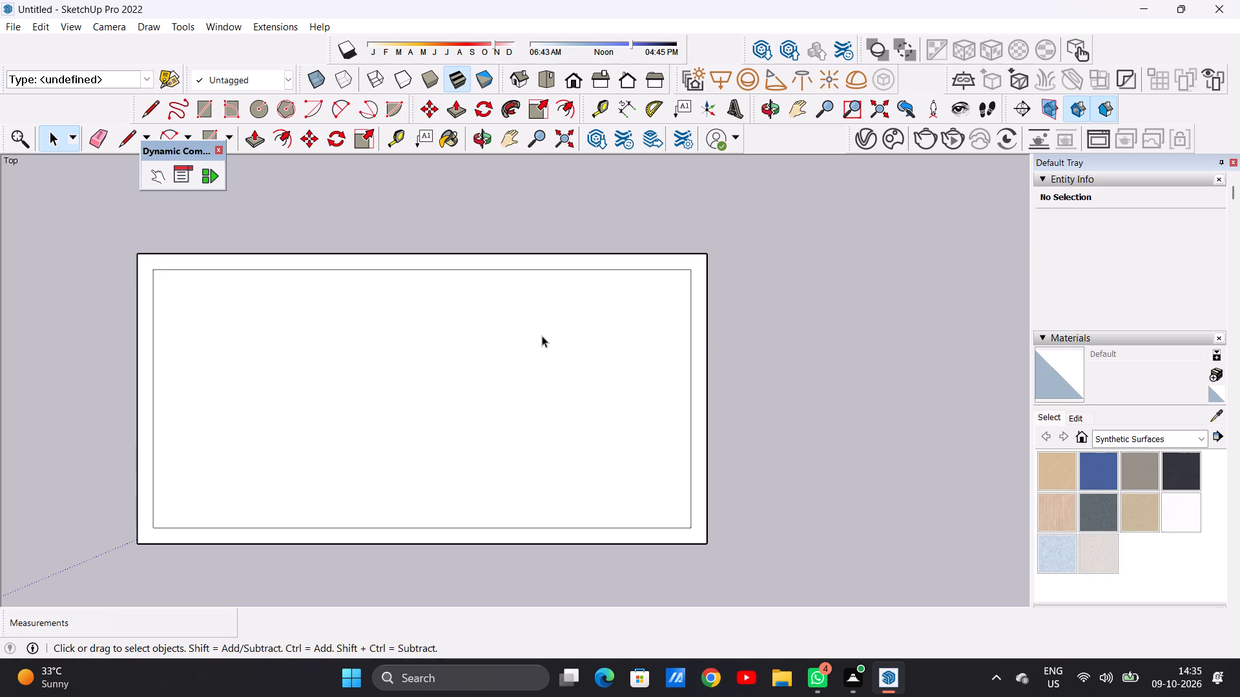
Draw two lines about 5' 10" long extending the inner rectangle's lower edge to the outer rectangle's left and right edges.
{"action": "scroll", "coordinate": [420, 483], "scroll_direction": "down", "scroll_amount": 4}
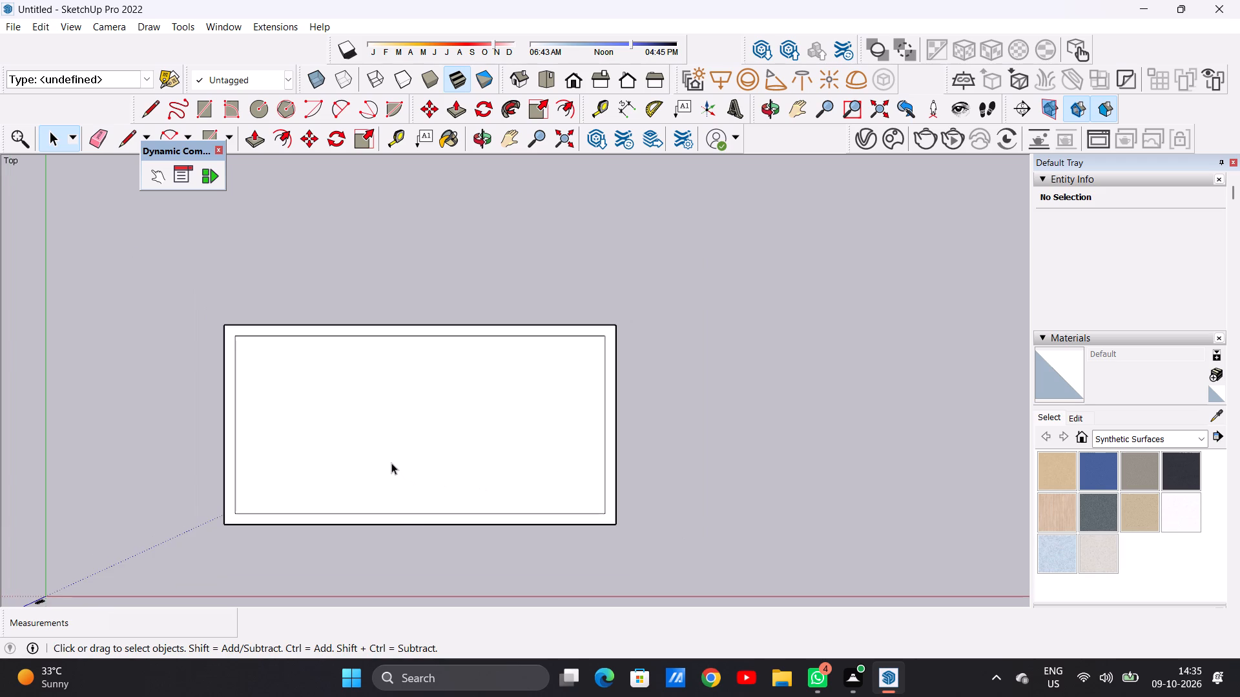
{"action": "scroll", "coordinate": [400, 517], "scroll_direction": "up", "scroll_amount": 4}
{"action": "scroll", "coordinate": [368, 474], "scroll_direction": "down", "scroll_amount": 1}
{"action": "scroll", "coordinate": [379, 491], "scroll_direction": "up", "scroll_amount": 1}
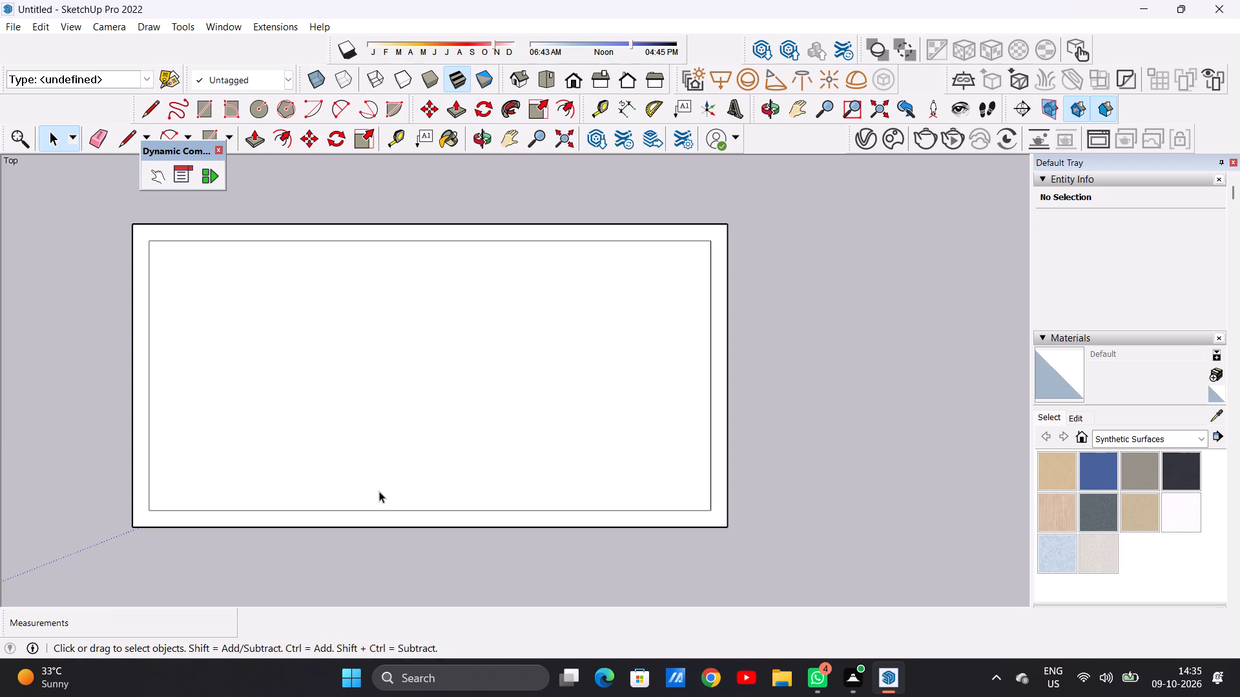
{"action": "key", "text": "l"}
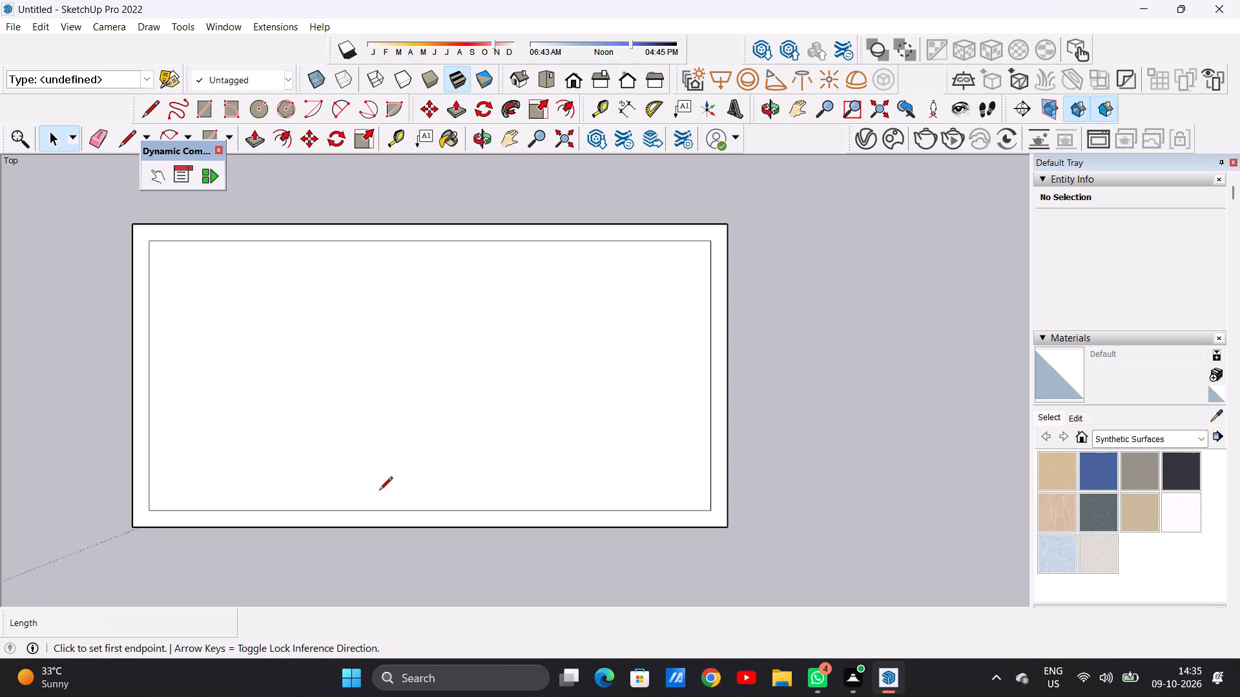
{"action": "scroll", "coordinate": [144, 513], "scroll_direction": "up", "scroll_amount": 5}
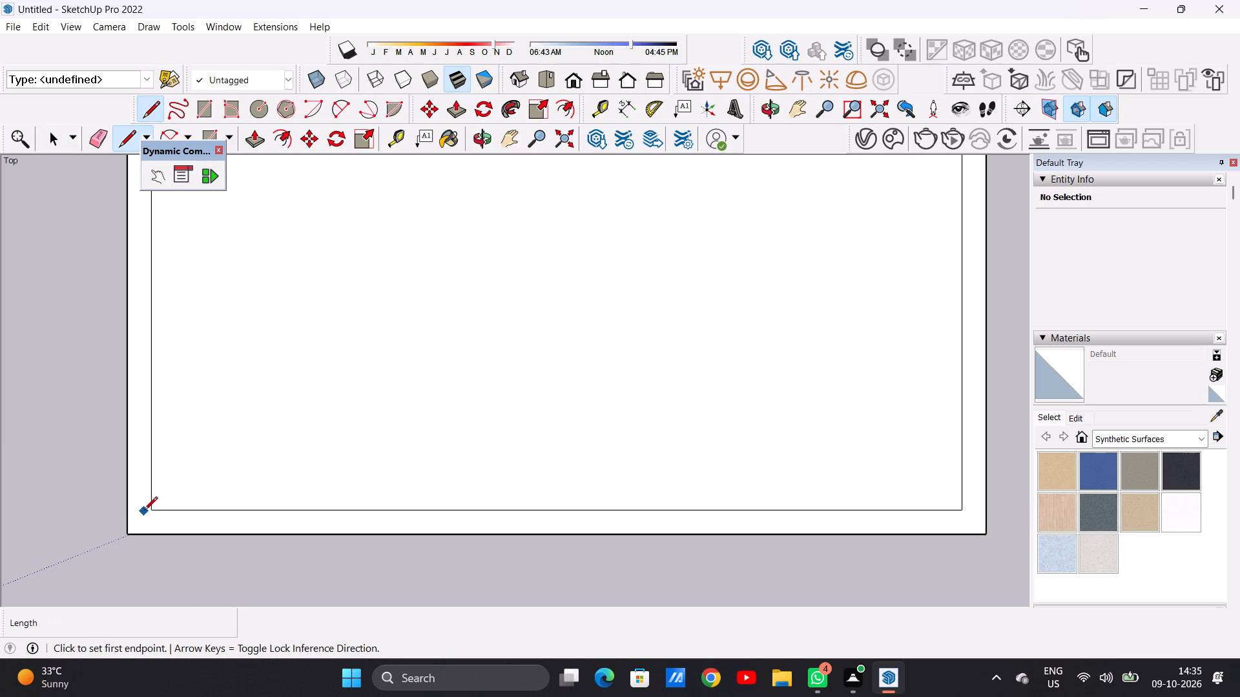
{"action": "left_click", "coordinate": [154, 508]}
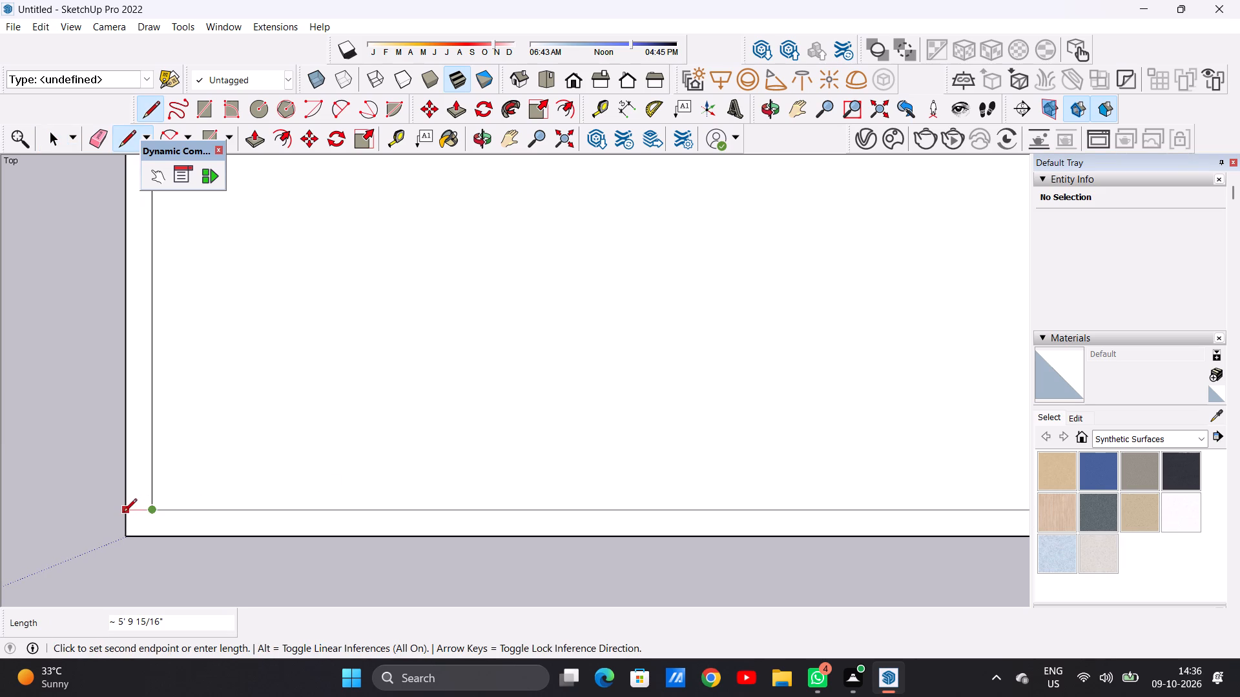
{"action": "left_click", "coordinate": [123, 513]}
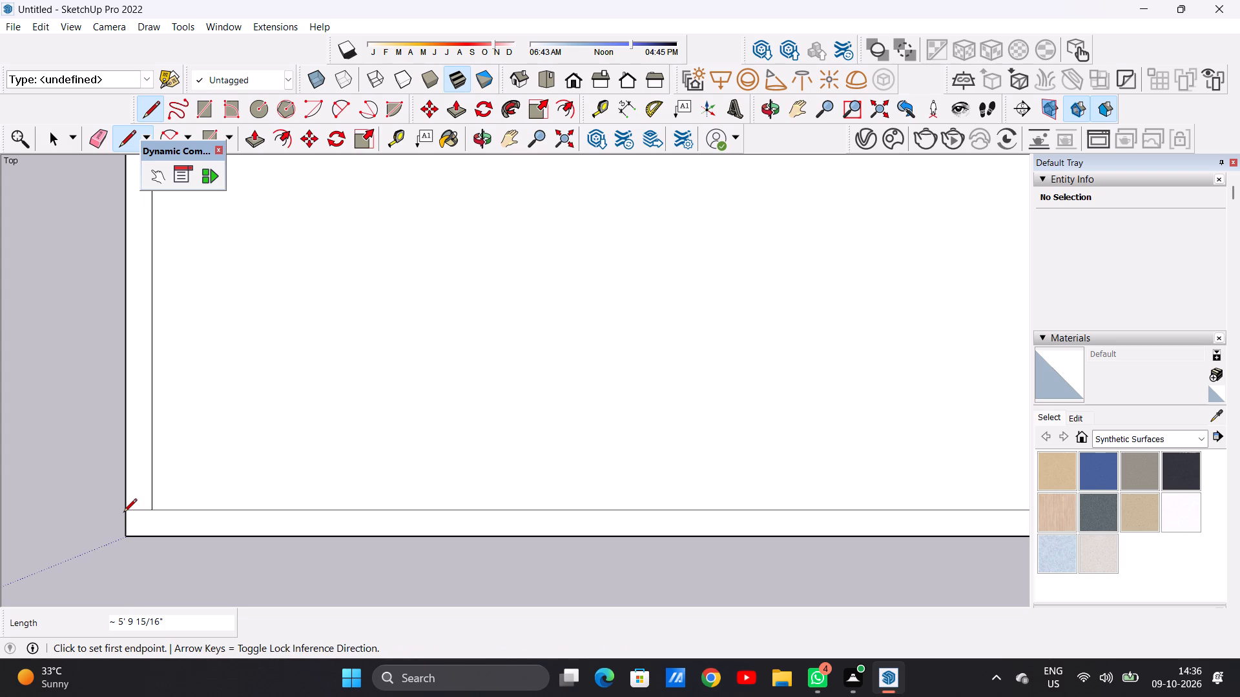
{"action": "scroll", "coordinate": [145, 522], "scroll_direction": "down", "scroll_amount": 3}
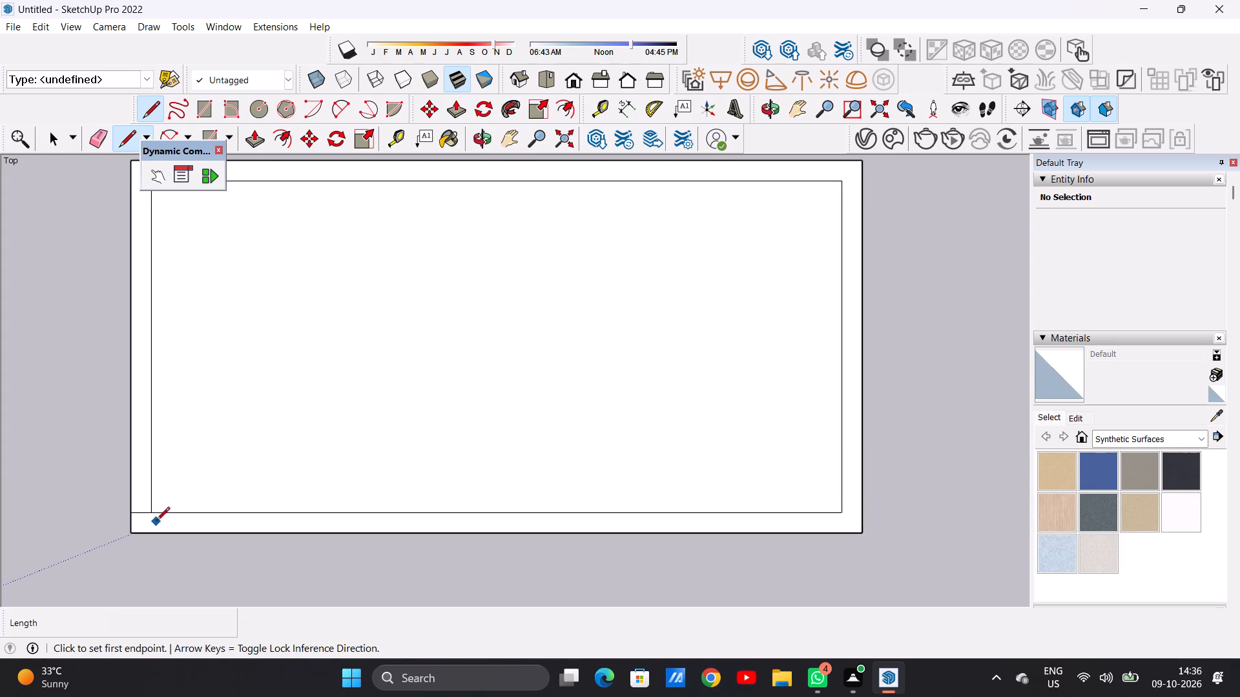
{"action": "scroll", "coordinate": [156, 521], "scroll_direction": "down", "scroll_amount": 3}
{"action": "scroll", "coordinate": [740, 527], "scroll_direction": "up", "scroll_amount": 6}
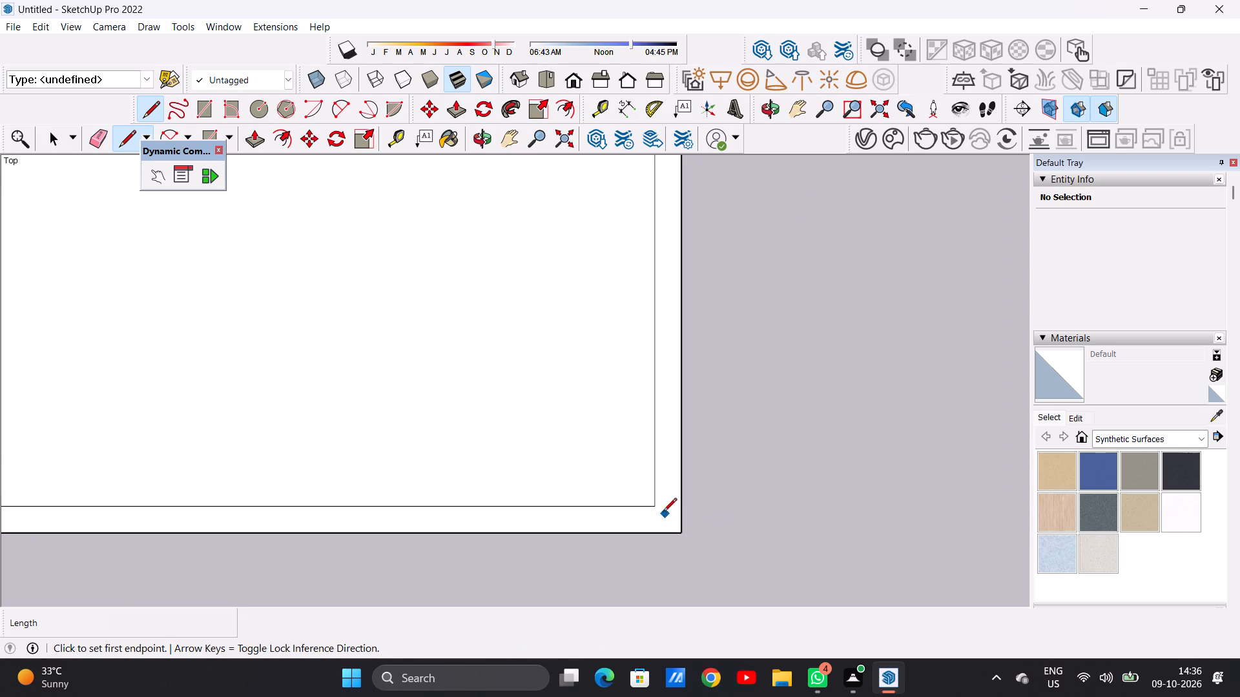
{"action": "left_click", "coordinate": [657, 506]}
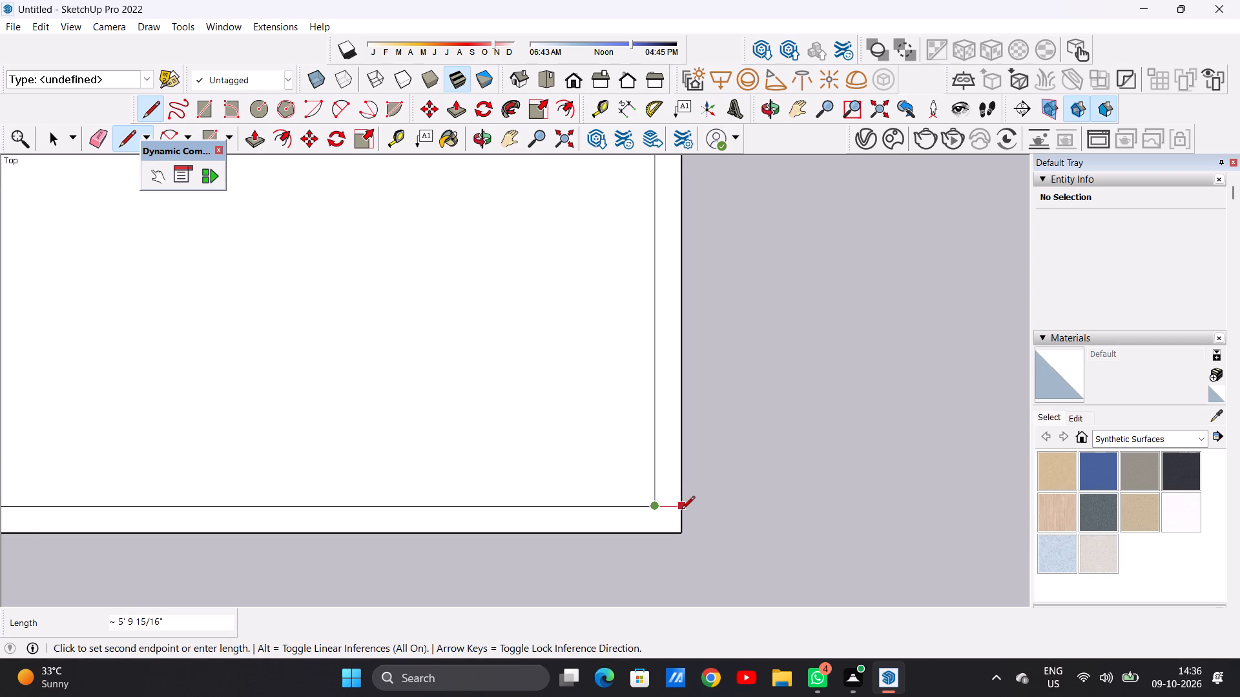
{"action": "left_click", "coordinate": [681, 508]}
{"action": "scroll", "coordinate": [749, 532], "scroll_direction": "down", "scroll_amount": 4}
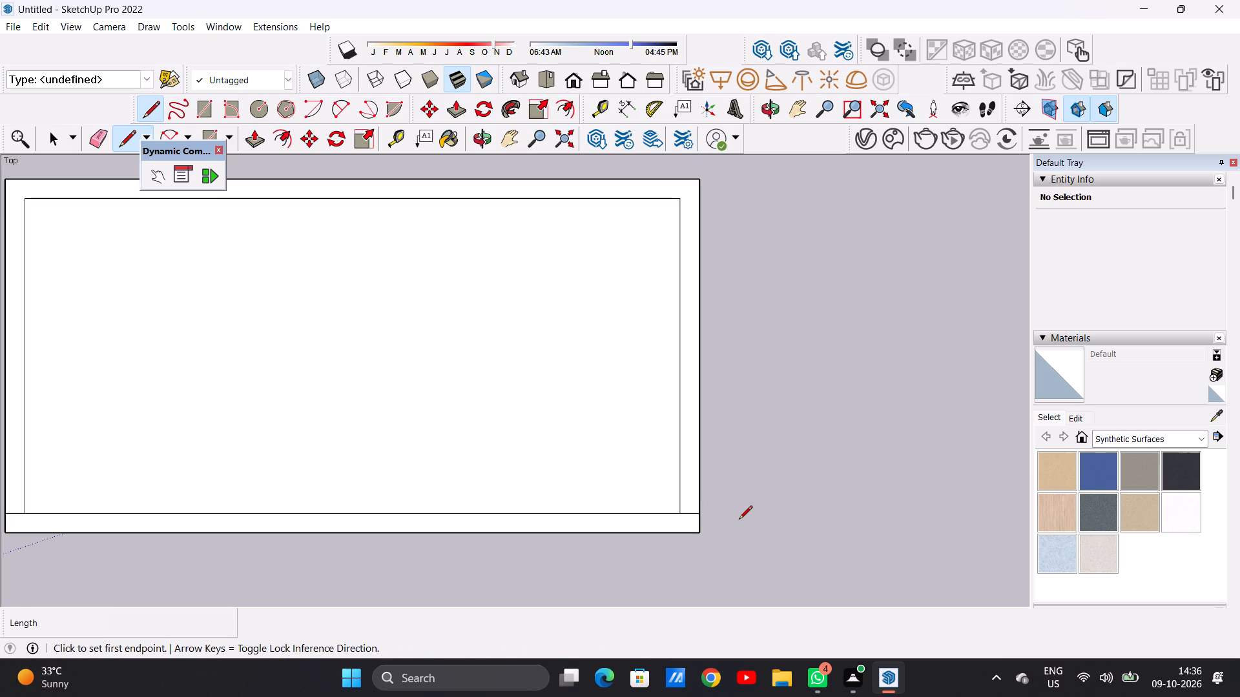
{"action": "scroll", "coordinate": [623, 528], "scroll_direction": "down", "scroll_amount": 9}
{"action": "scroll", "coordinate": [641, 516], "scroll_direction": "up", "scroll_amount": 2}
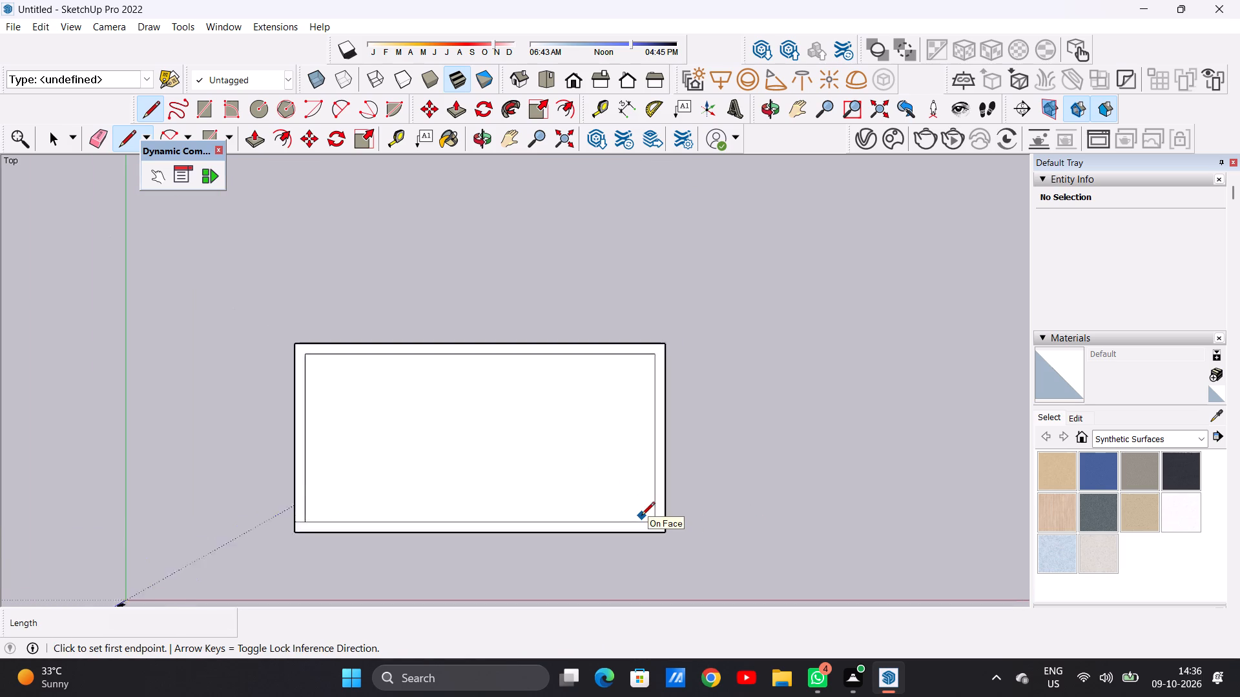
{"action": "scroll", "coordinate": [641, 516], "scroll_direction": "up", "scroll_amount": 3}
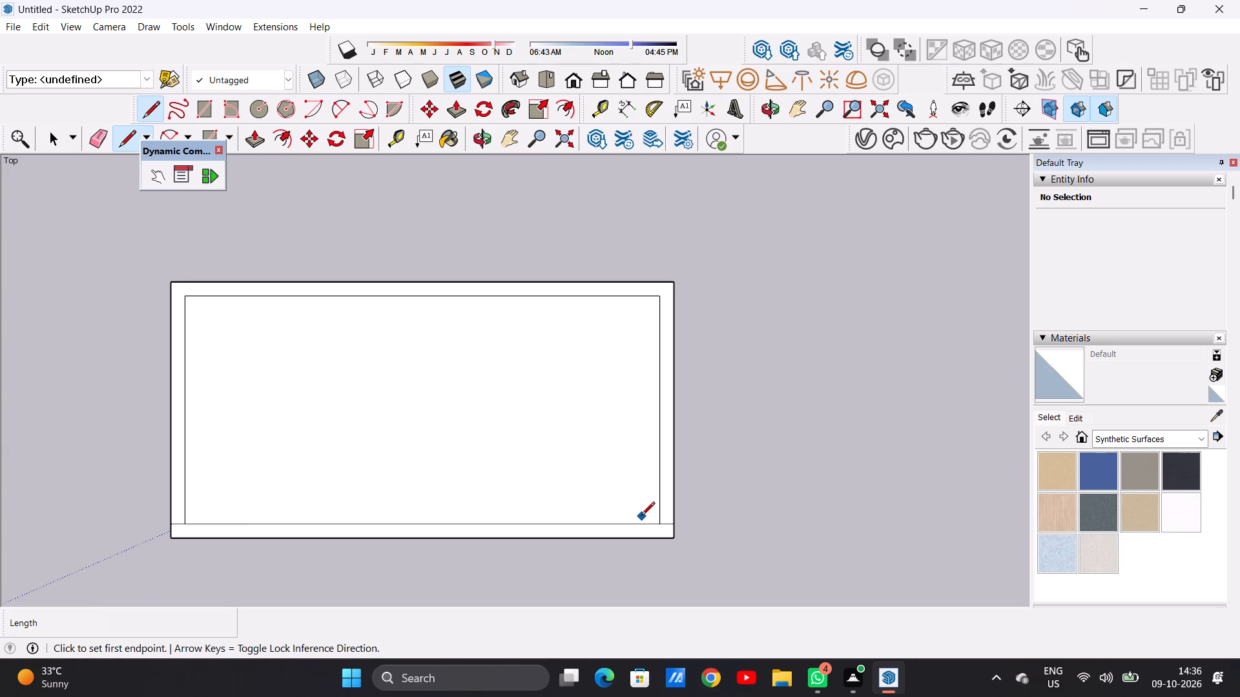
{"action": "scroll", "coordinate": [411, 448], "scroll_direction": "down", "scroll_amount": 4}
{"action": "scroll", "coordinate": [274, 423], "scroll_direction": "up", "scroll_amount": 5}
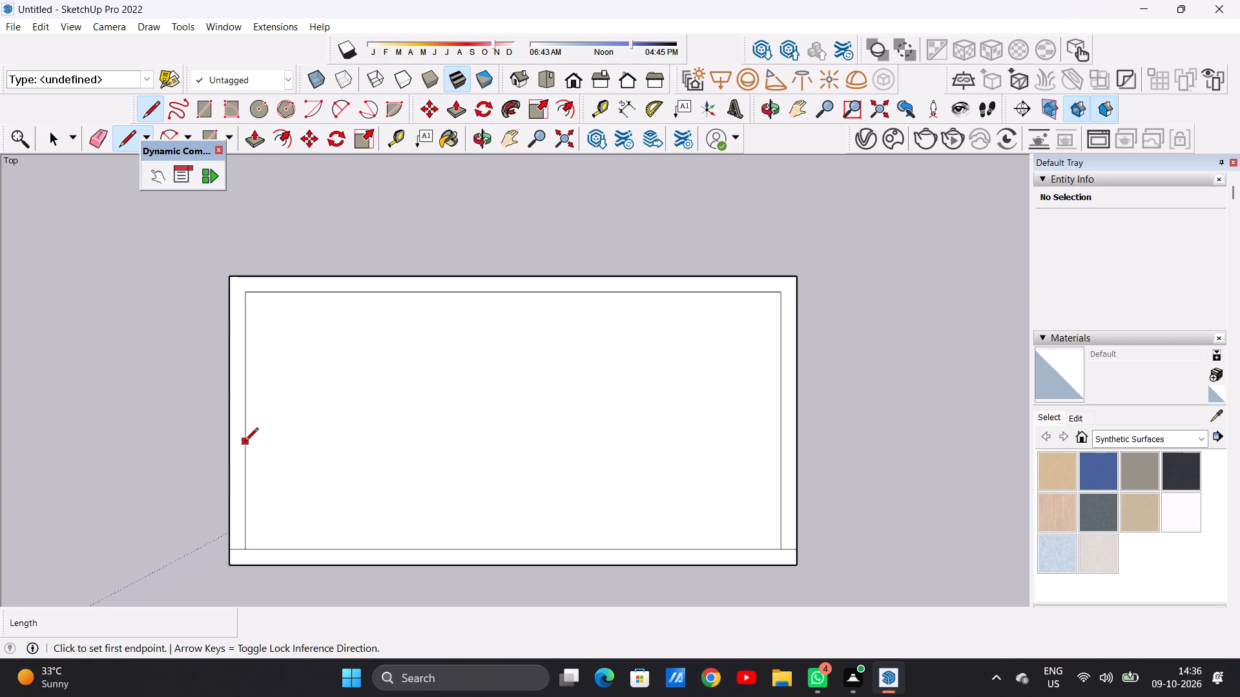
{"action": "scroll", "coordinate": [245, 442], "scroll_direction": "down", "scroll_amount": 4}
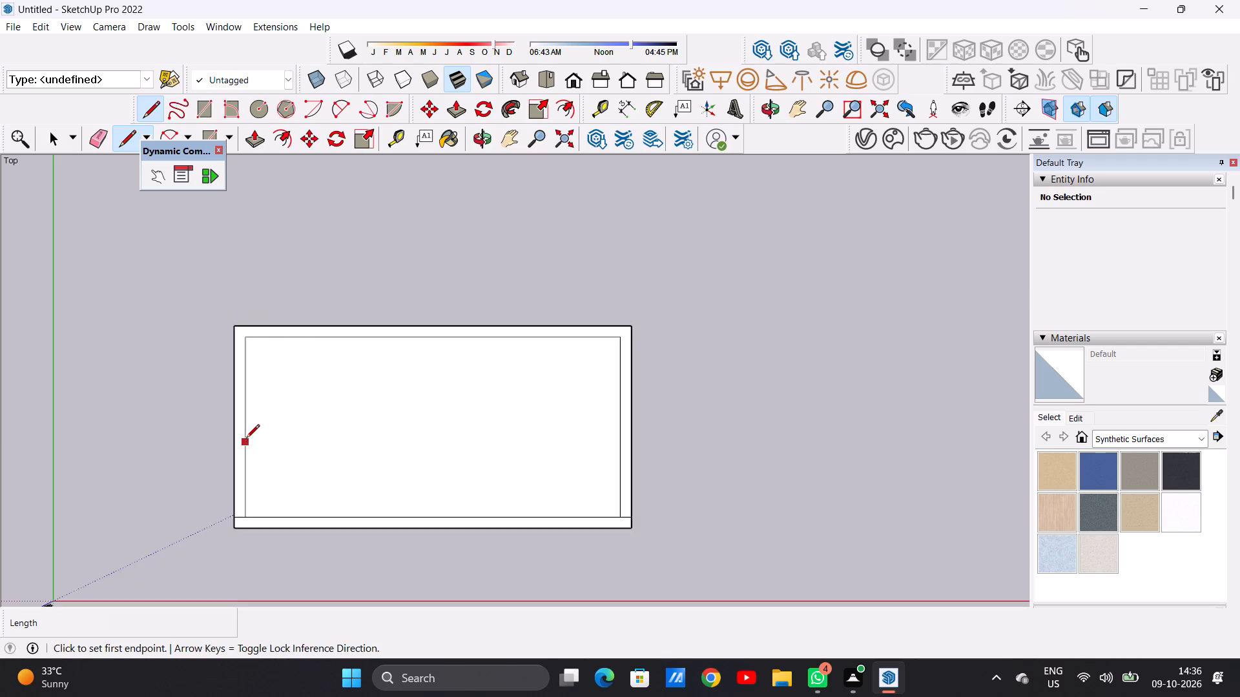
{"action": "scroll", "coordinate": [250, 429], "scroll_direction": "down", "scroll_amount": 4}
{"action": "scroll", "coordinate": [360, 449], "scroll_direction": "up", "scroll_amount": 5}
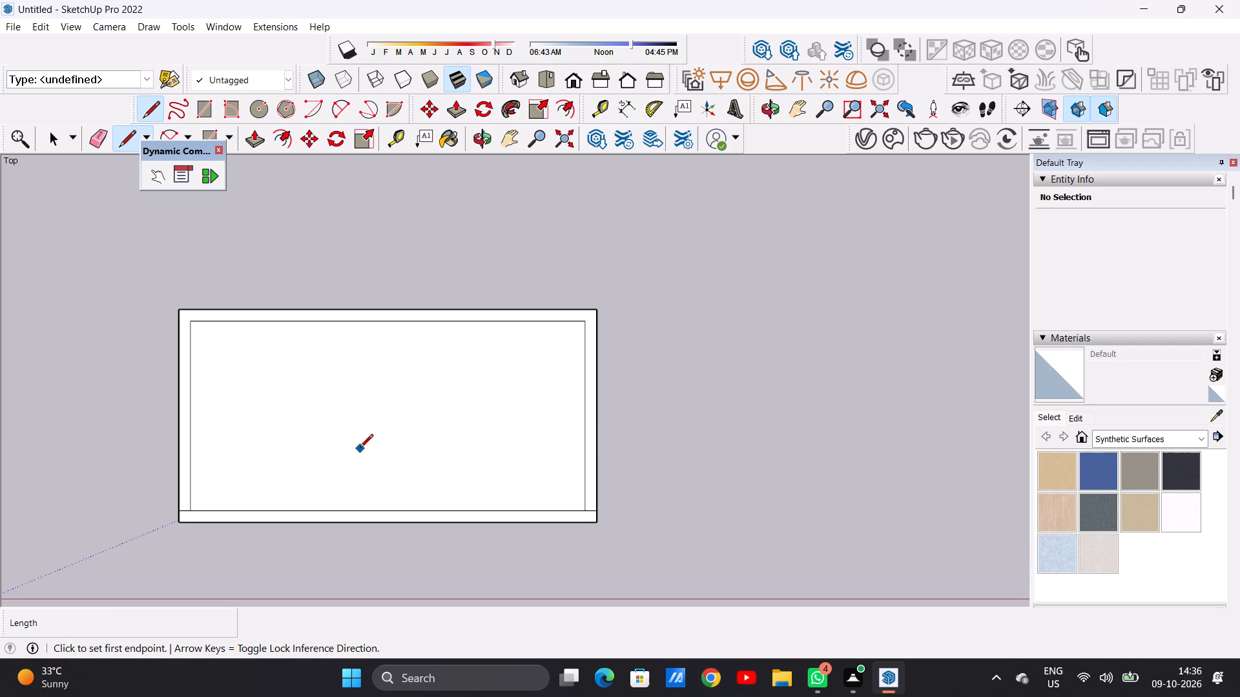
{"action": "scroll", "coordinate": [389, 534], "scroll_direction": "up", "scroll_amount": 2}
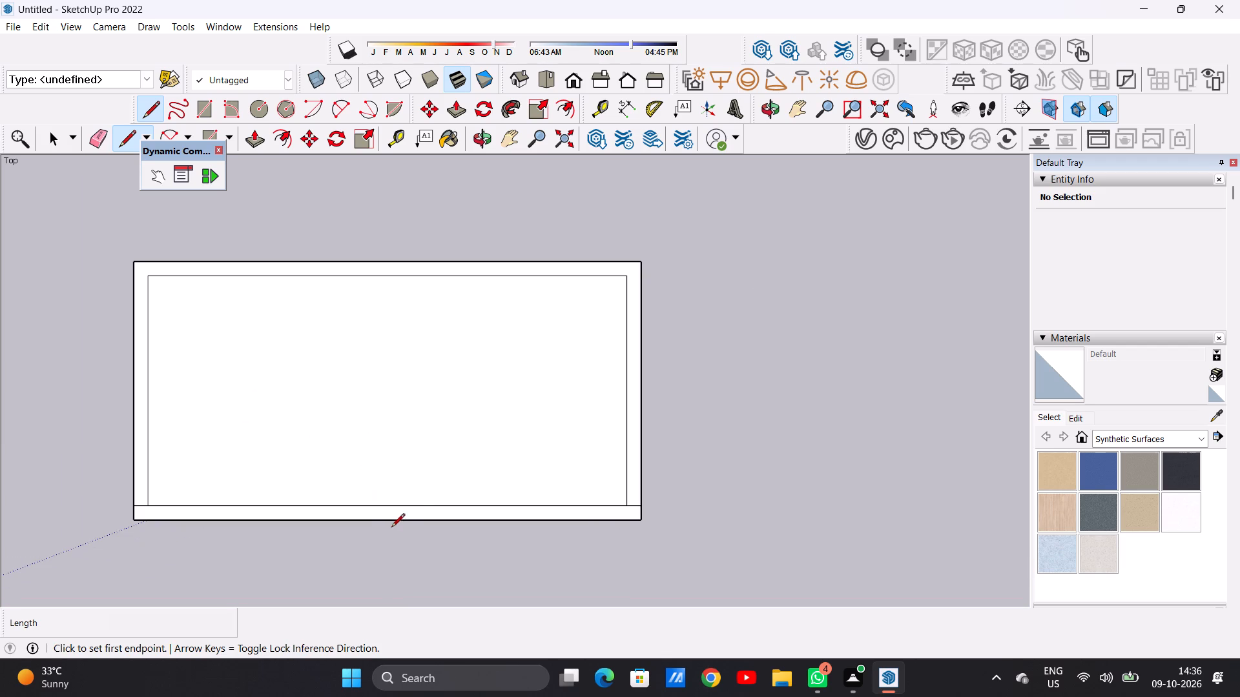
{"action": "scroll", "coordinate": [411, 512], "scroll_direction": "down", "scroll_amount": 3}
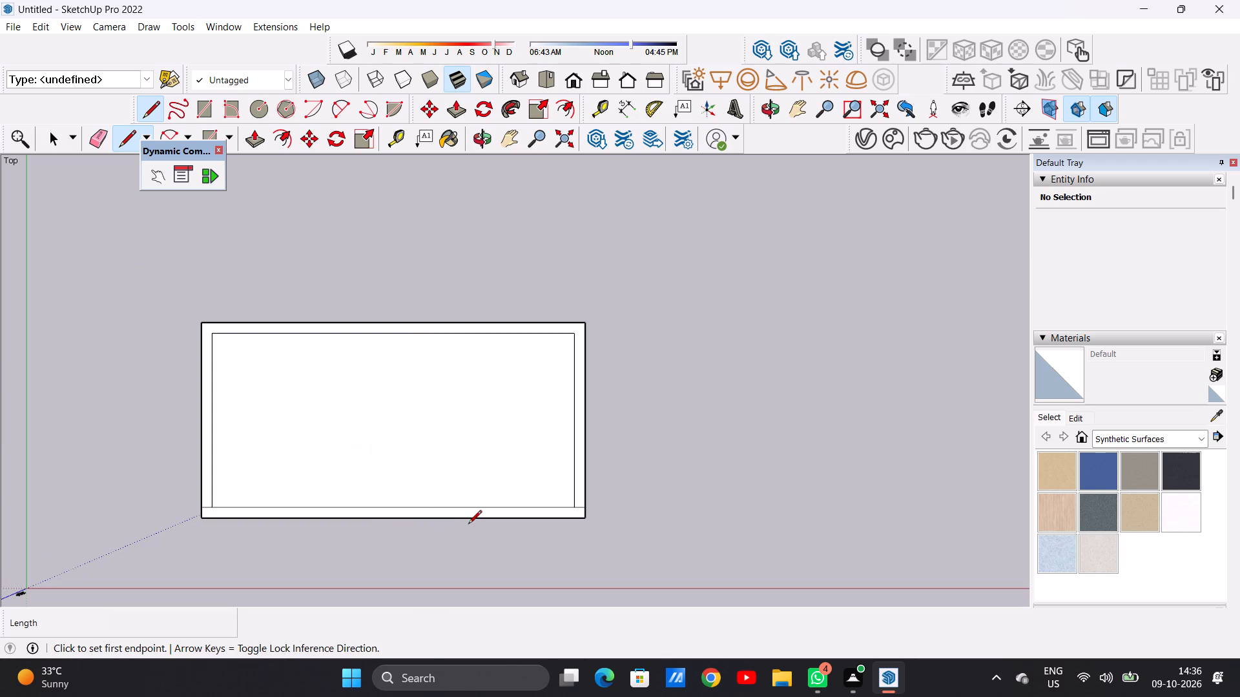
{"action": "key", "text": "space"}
Move the whole rectangle with all its connected geometry about 229' farther from the origin, then clear the selection.
{"action": "middle_click_drag", "start_coordinate": [563, 531], "coordinate": [553, 456]}
{"action": "scroll", "coordinate": [553, 456], "scroll_direction": "down", "scroll_amount": 3}
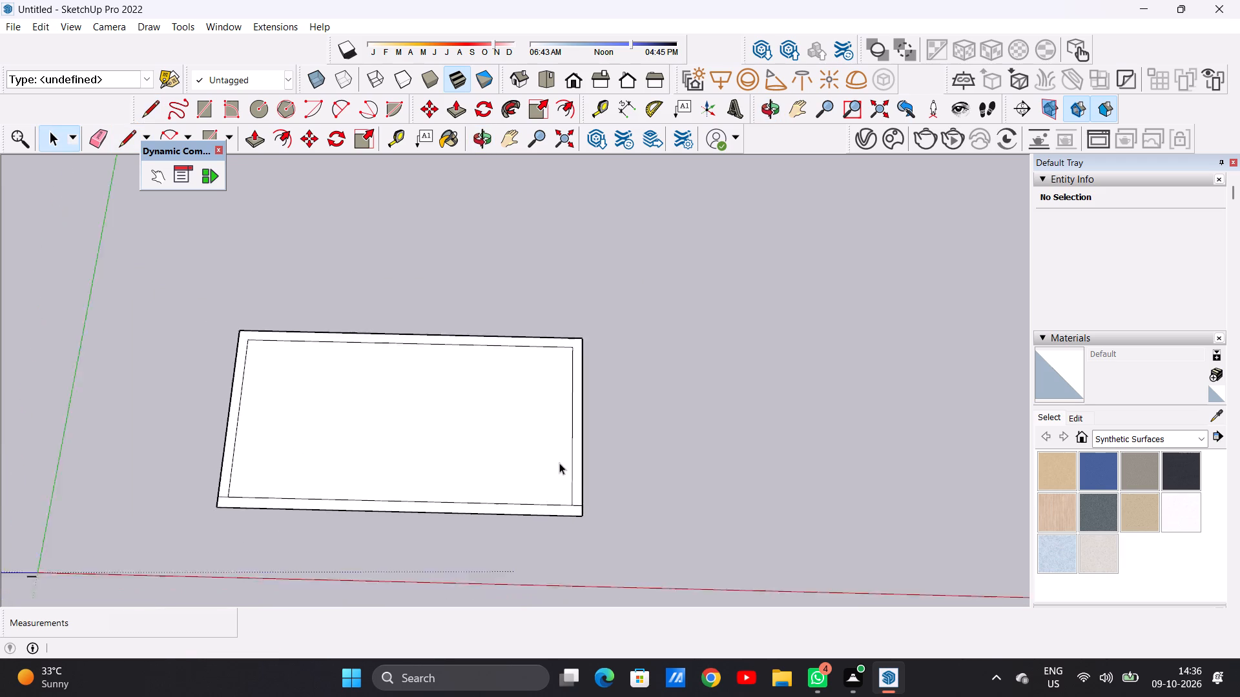
{"action": "scroll", "coordinate": [559, 463], "scroll_direction": "down", "scroll_amount": 4}
{"action": "scroll", "coordinate": [552, 498], "scroll_direction": "up", "scroll_amount": 6}
{"action": "scroll", "coordinate": [439, 497], "scroll_direction": "down", "scroll_amount": 7}
{"action": "scroll", "coordinate": [721, 398], "scroll_direction": "up", "scroll_amount": 4}
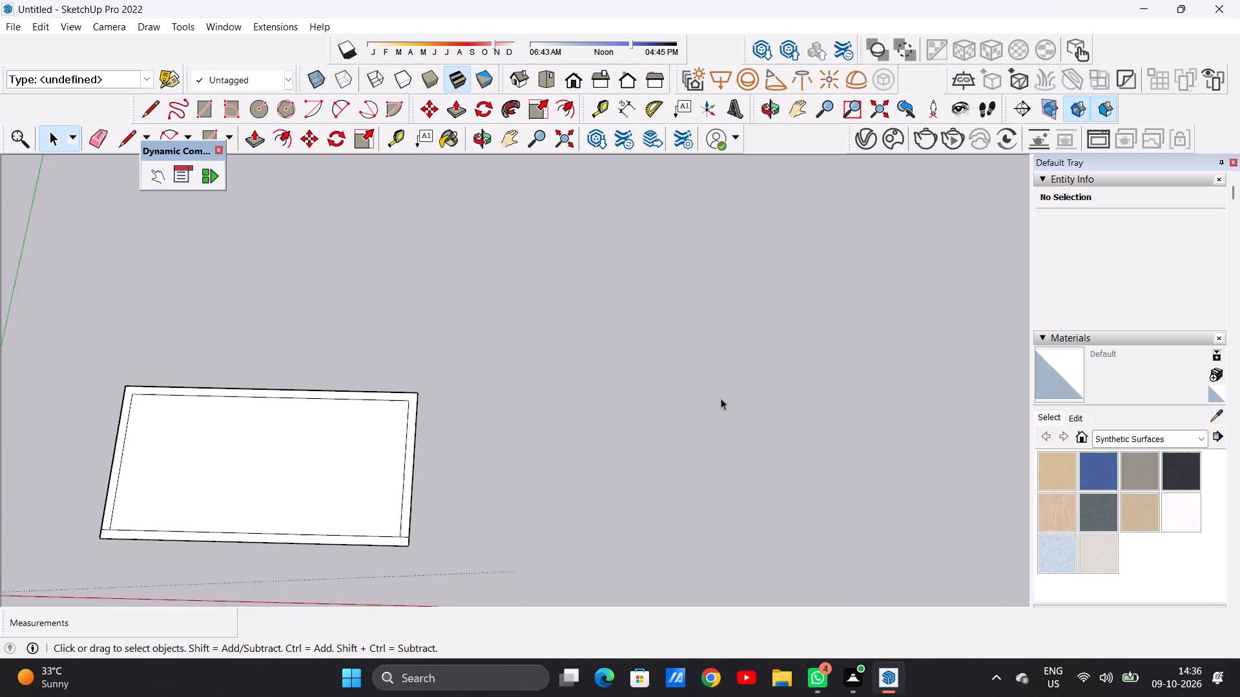
{"action": "scroll", "coordinate": [721, 398], "scroll_direction": "up", "scroll_amount": 2}
{"action": "triple_click", "coordinate": [320, 478]}
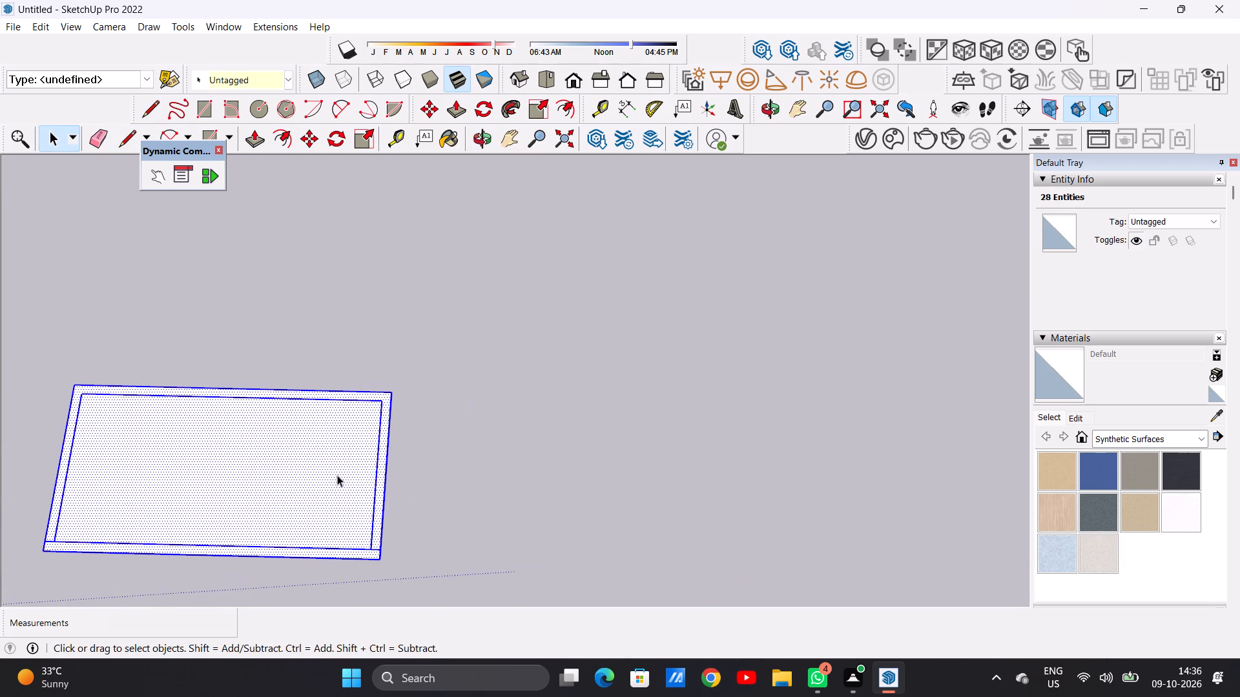
{"action": "key", "text": "m"}
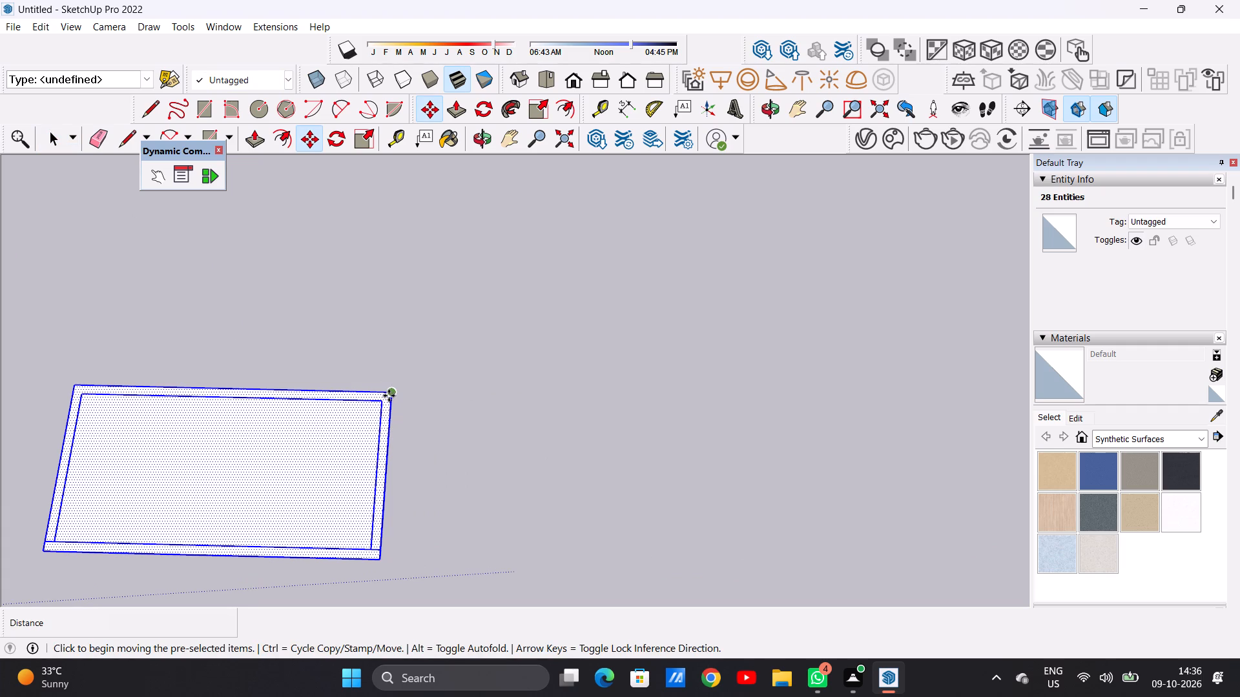
{"action": "left_click", "coordinate": [389, 396]}
{"action": "left_click", "coordinate": [701, 259]}
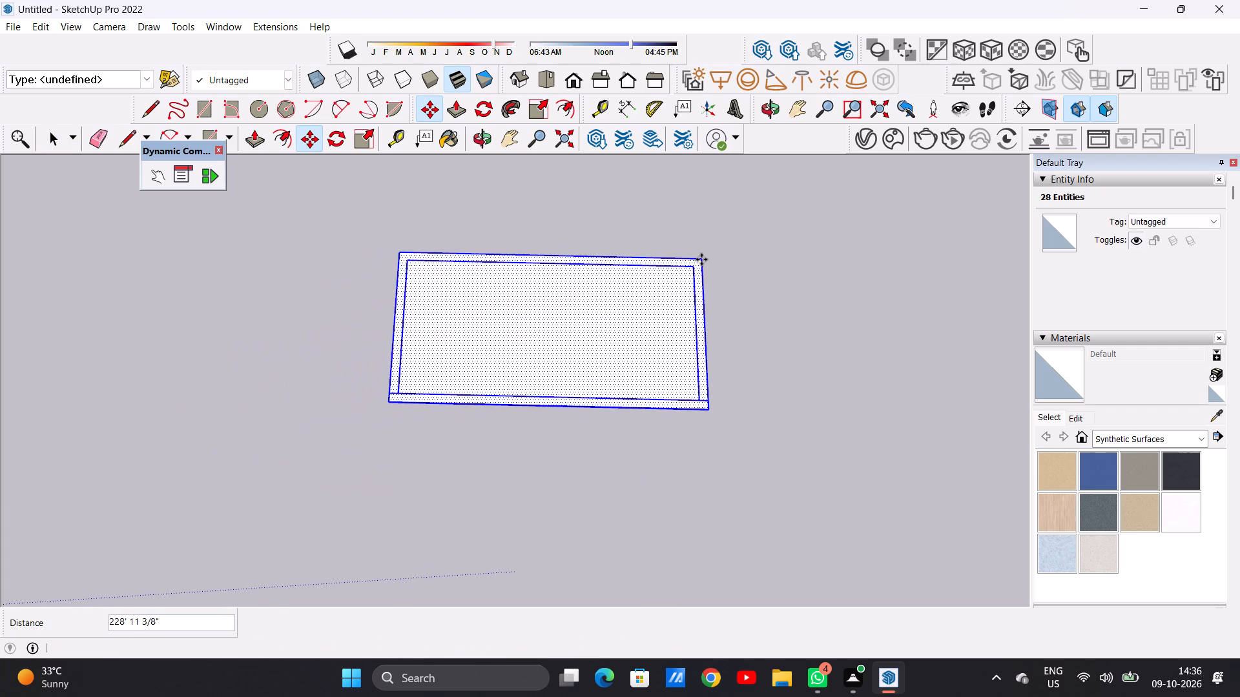
{"action": "key", "text": "space"}
{"action": "left_click", "coordinate": [940, 310]}
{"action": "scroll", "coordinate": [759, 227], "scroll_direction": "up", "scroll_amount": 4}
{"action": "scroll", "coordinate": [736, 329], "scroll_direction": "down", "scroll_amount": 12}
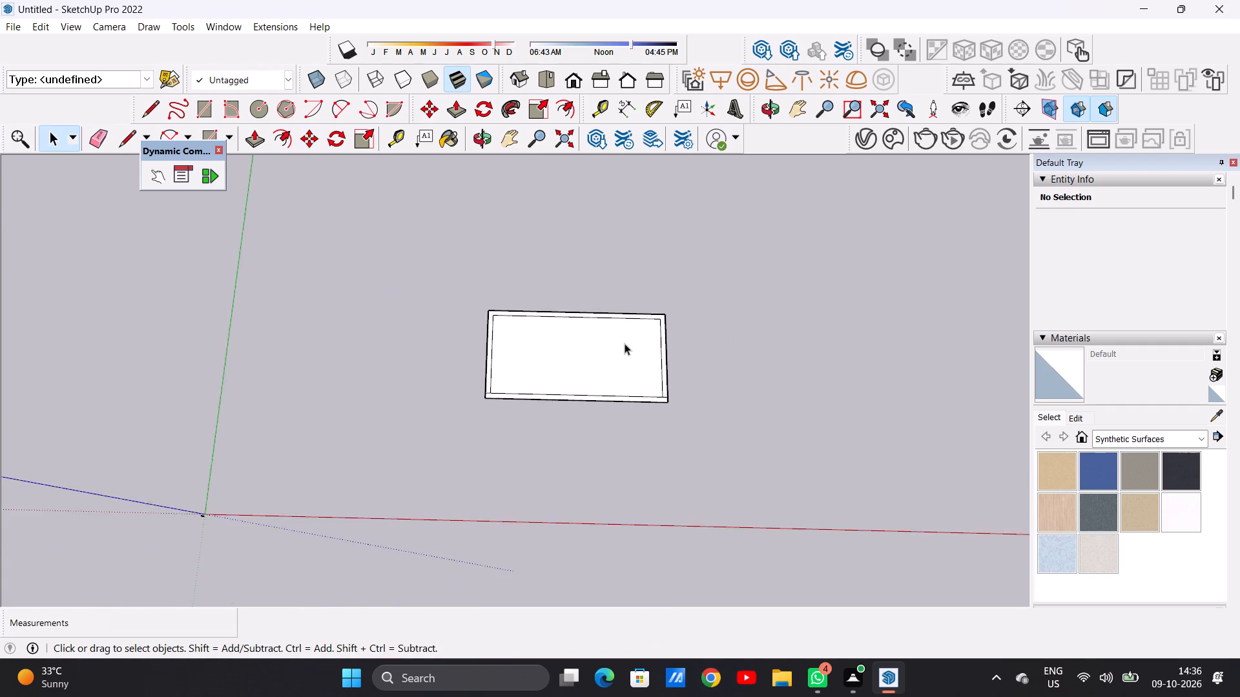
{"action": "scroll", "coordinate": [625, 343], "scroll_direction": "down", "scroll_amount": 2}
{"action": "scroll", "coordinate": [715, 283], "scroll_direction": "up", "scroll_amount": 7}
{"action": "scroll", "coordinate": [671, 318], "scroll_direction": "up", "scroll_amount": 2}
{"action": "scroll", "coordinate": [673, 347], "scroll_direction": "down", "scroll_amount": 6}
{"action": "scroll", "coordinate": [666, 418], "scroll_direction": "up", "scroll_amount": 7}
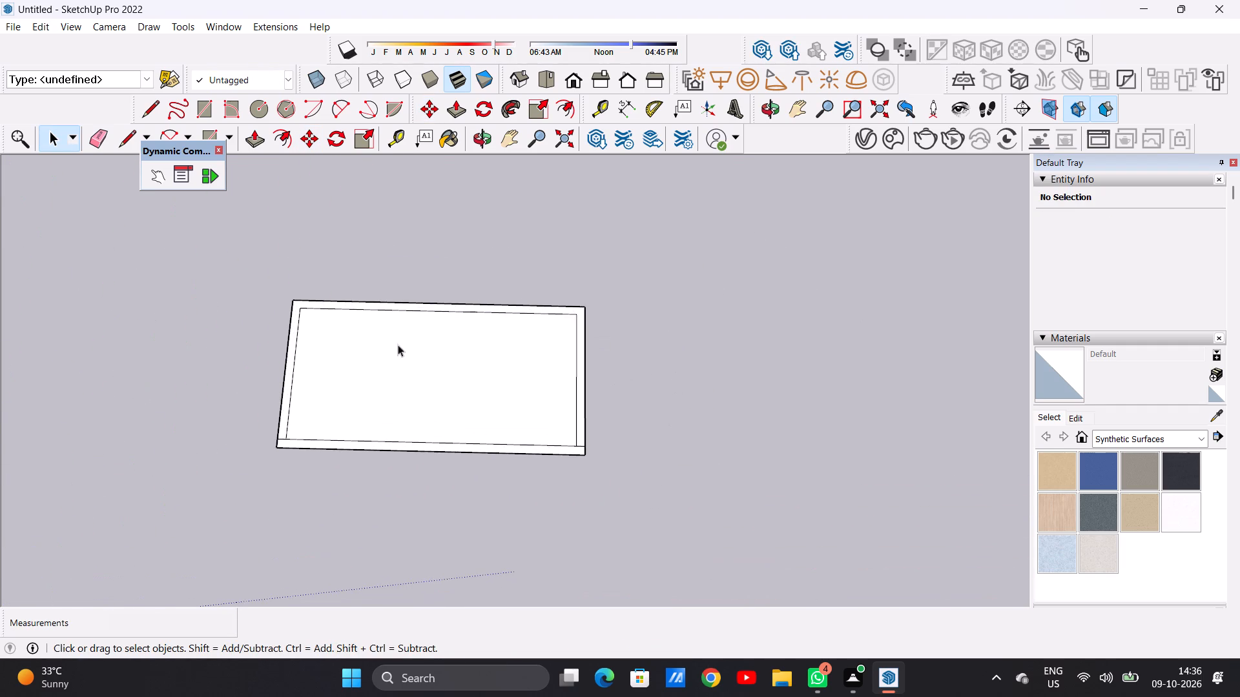
Examine the moved rectangle and its divided border from several angles and in the top view.
{"action": "scroll", "coordinate": [339, 347], "scroll_direction": "up", "scroll_amount": 4}
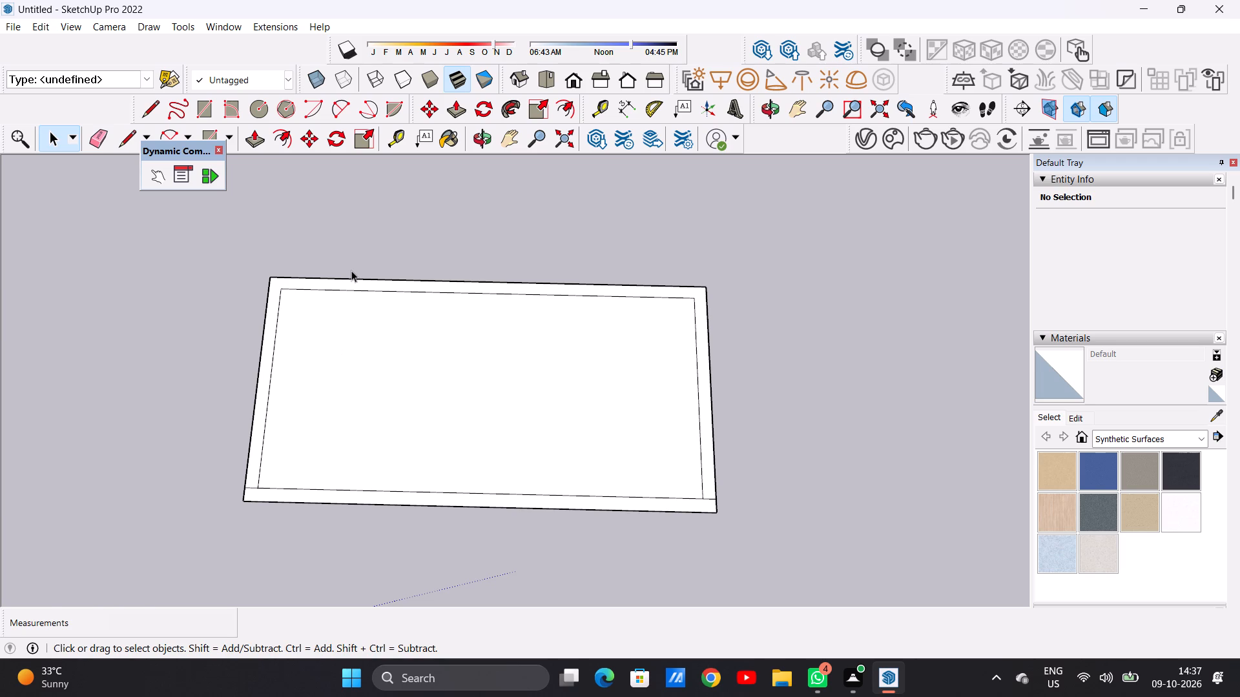
{"action": "scroll", "coordinate": [371, 323], "scroll_direction": "down", "scroll_amount": 5}
{"action": "middle_click_drag", "start_coordinate": [373, 325], "coordinate": [293, 416]}
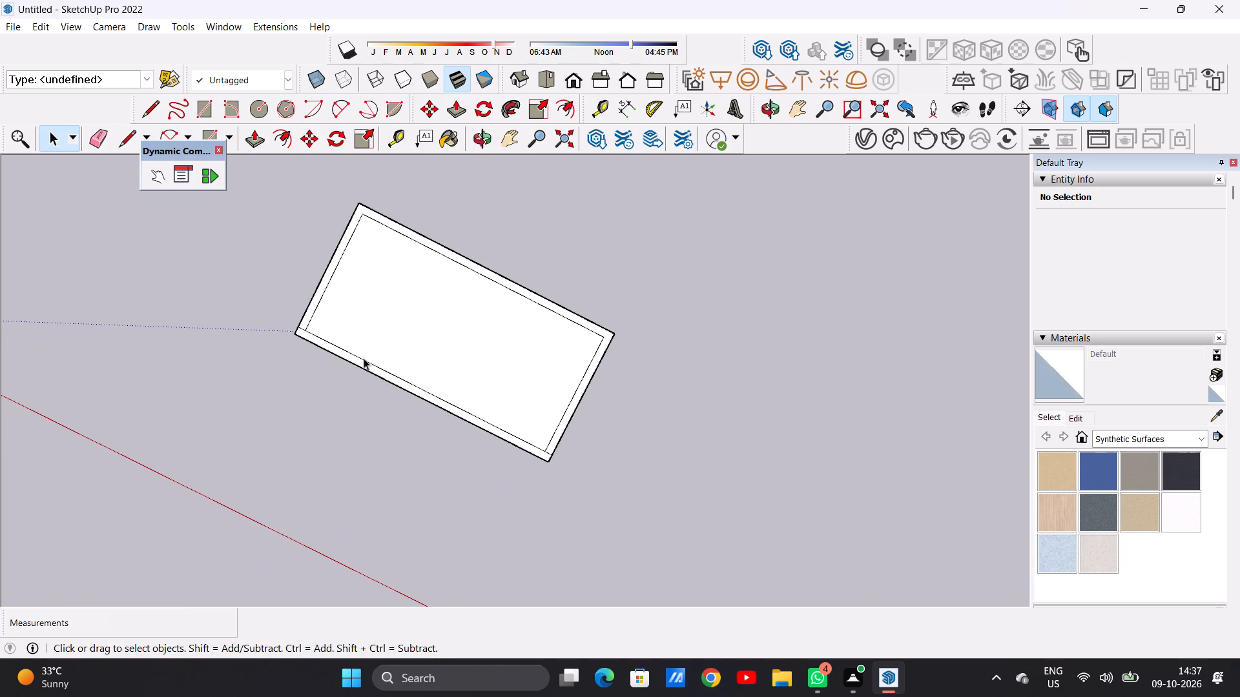
{"action": "left_click", "coordinate": [538, 81]}
{"action": "scroll", "coordinate": [737, 290], "scroll_direction": "up", "scroll_amount": 1}
{"action": "scroll", "coordinate": [603, 283], "scroll_direction": "down", "scroll_amount": 2}
{"action": "scroll", "coordinate": [635, 421], "scroll_direction": "down", "scroll_amount": 1}
{"action": "scroll", "coordinate": [635, 421], "scroll_direction": "up", "scroll_amount": 1}
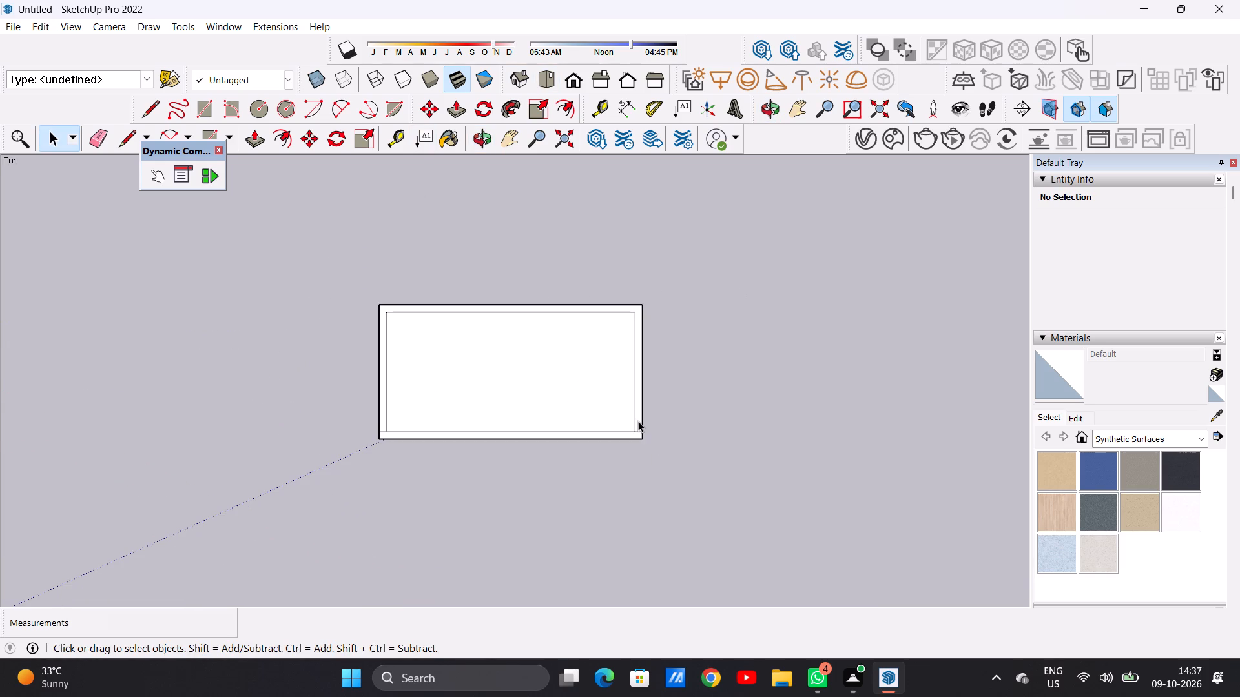
Push/Pull the U-shaped border face along the back and both sides up about 80' to form walls, leaving the front strip flat.
{"action": "key", "text": "p"}
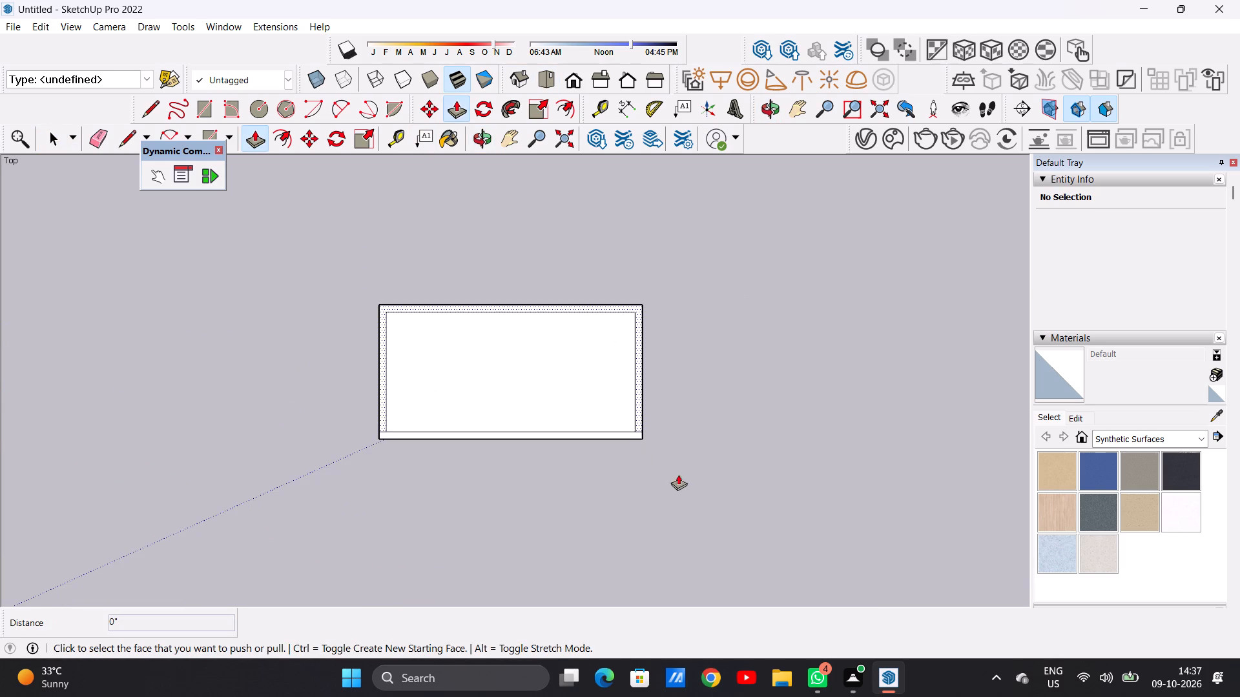
{"action": "middle_click_drag", "start_coordinate": [677, 474], "coordinate": [668, 363]}
{"action": "scroll", "coordinate": [649, 394], "scroll_direction": "up", "scroll_amount": 5}
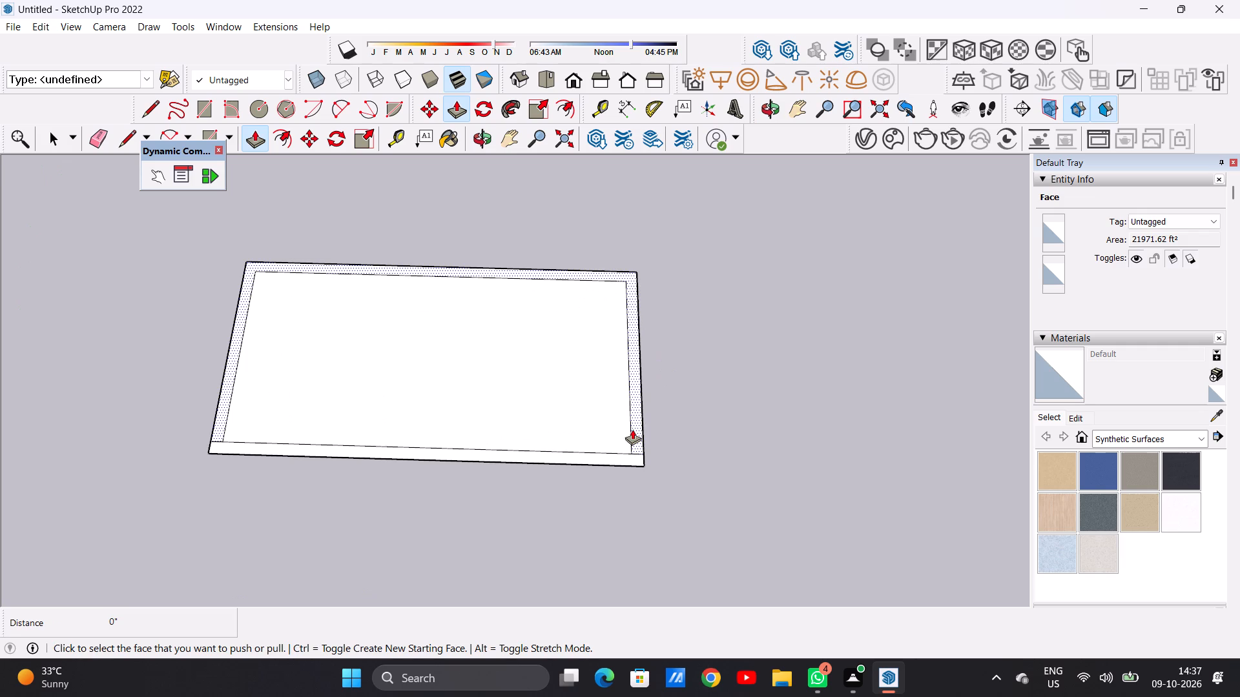
{"action": "scroll", "coordinate": [633, 425], "scroll_direction": "up", "scroll_amount": 7}
{"action": "left_click", "coordinate": [641, 445]}
{"action": "scroll", "coordinate": [665, 370], "scroll_direction": "down", "scroll_amount": 4}
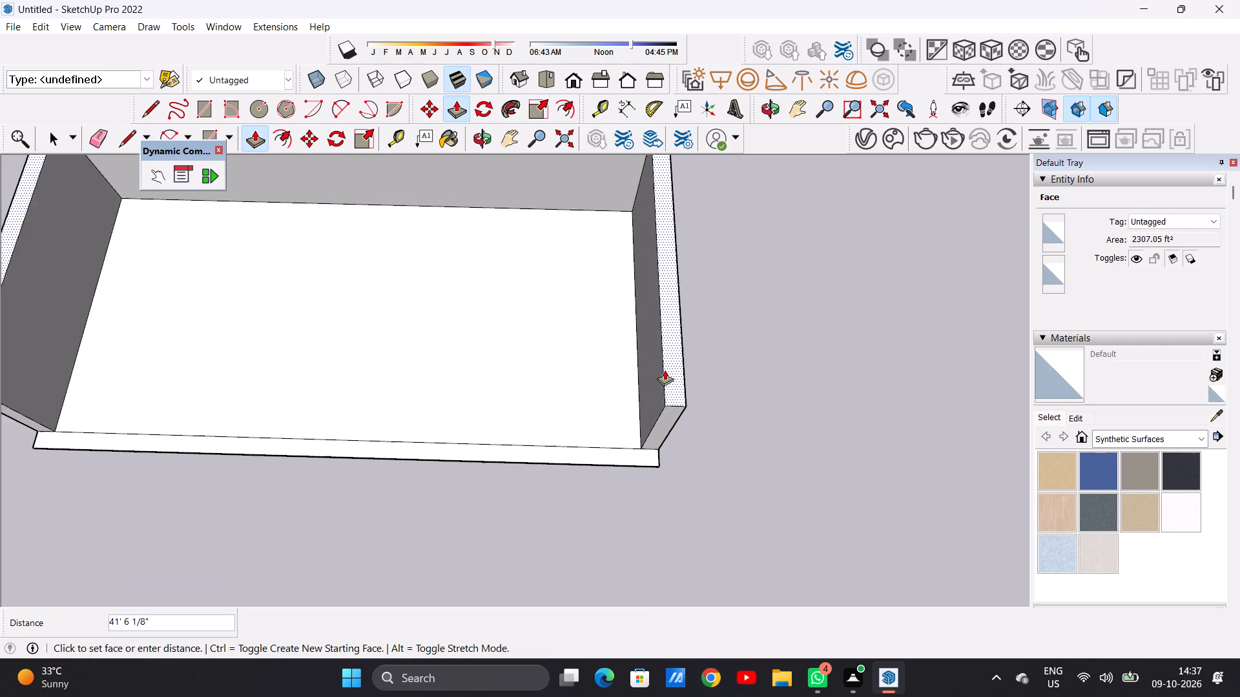
{"action": "scroll", "coordinate": [665, 370], "scroll_direction": "down", "scroll_amount": 13}
{"action": "middle_click_drag", "start_coordinate": [683, 342], "coordinate": [681, 290]}
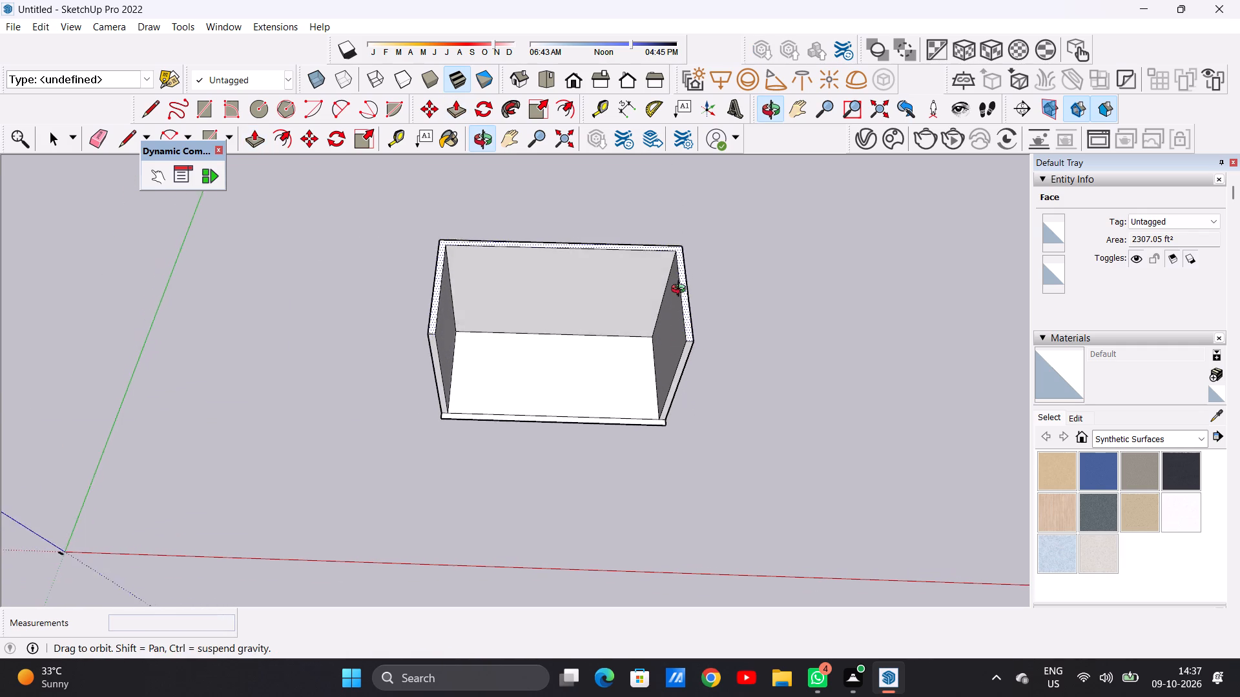
{"action": "middle_click_drag", "start_coordinate": [681, 290], "coordinate": [681, 219]}
{"action": "middle_click_drag", "start_coordinate": [704, 370], "coordinate": [696, 271]}
{"action": "scroll", "coordinate": [686, 302], "scroll_direction": "up", "scroll_amount": 1}
{"action": "scroll", "coordinate": [686, 302], "scroll_direction": "down", "scroll_amount": 1}
{"action": "scroll", "coordinate": [686, 302], "scroll_direction": "up", "scroll_amount": 3}
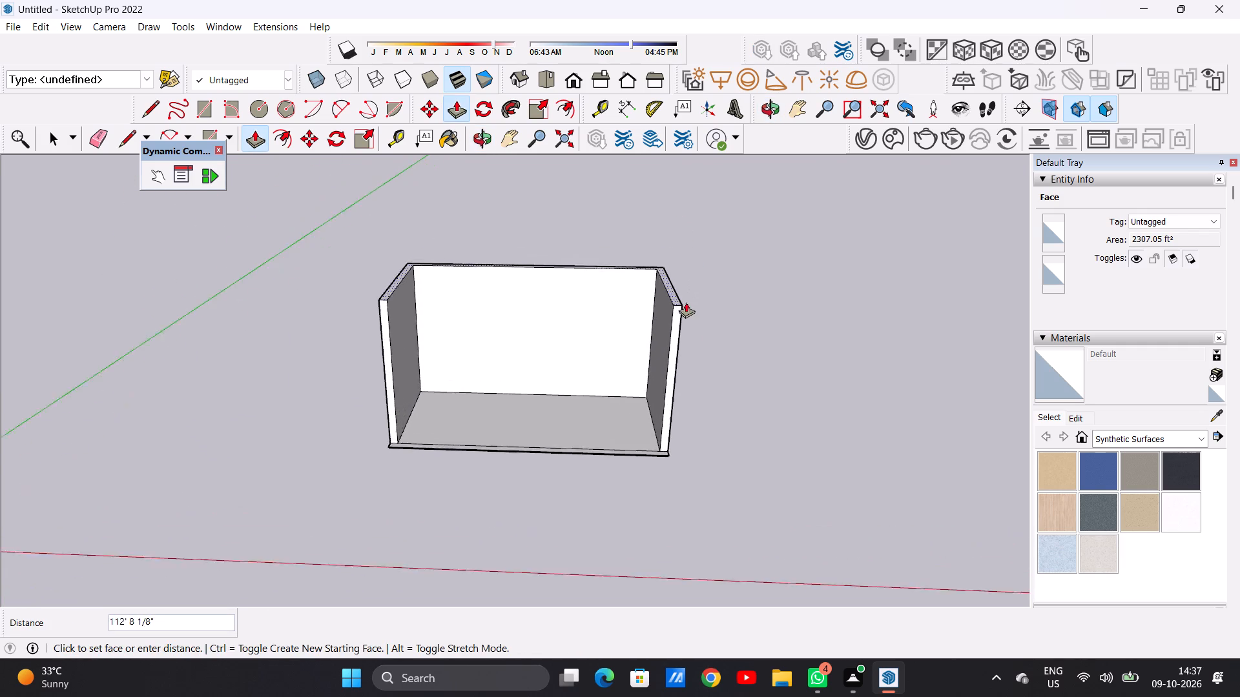
{"action": "scroll", "coordinate": [686, 302], "scroll_direction": "up", "scroll_amount": 9}
{"action": "scroll", "coordinate": [672, 304], "scroll_direction": "down", "scroll_amount": 10}
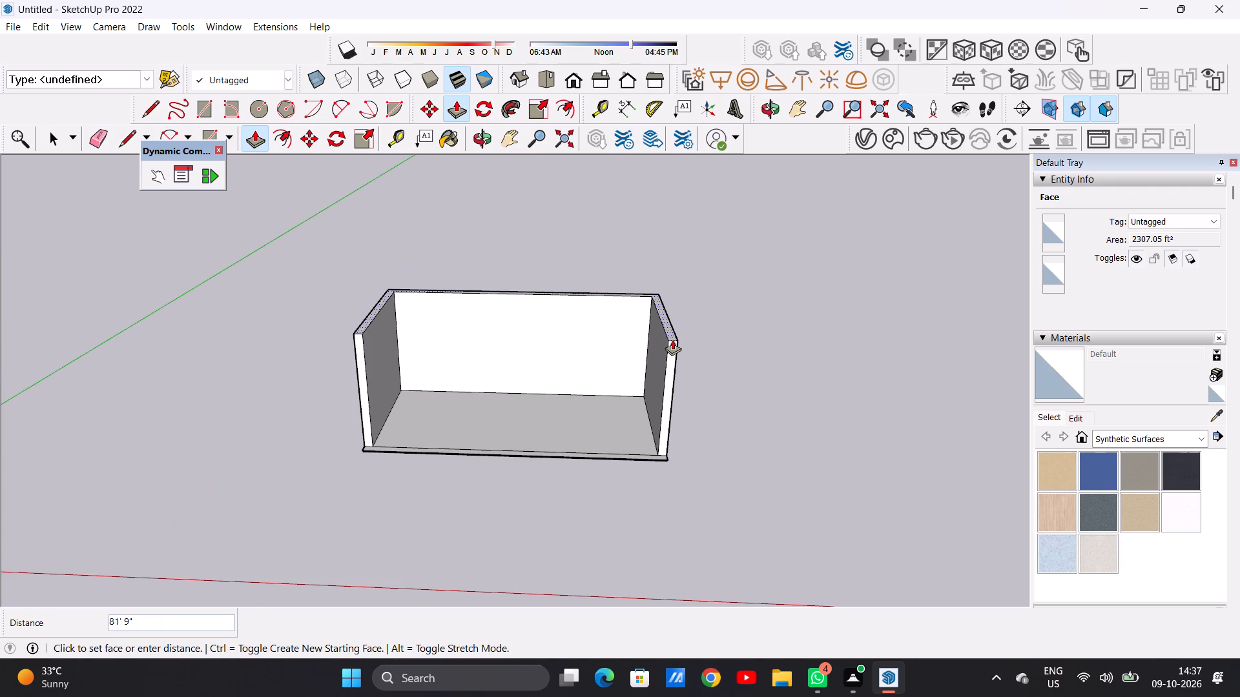
{"action": "left_click", "coordinate": [672, 339]}
{"action": "key", "text": "space"}
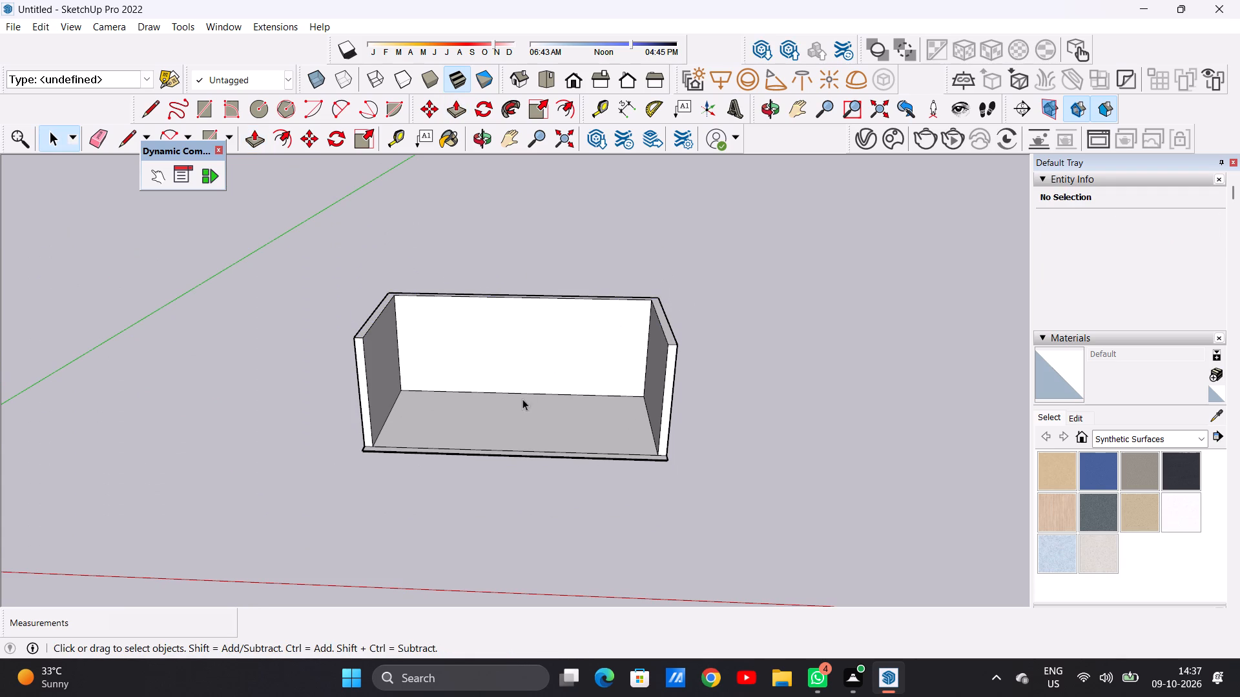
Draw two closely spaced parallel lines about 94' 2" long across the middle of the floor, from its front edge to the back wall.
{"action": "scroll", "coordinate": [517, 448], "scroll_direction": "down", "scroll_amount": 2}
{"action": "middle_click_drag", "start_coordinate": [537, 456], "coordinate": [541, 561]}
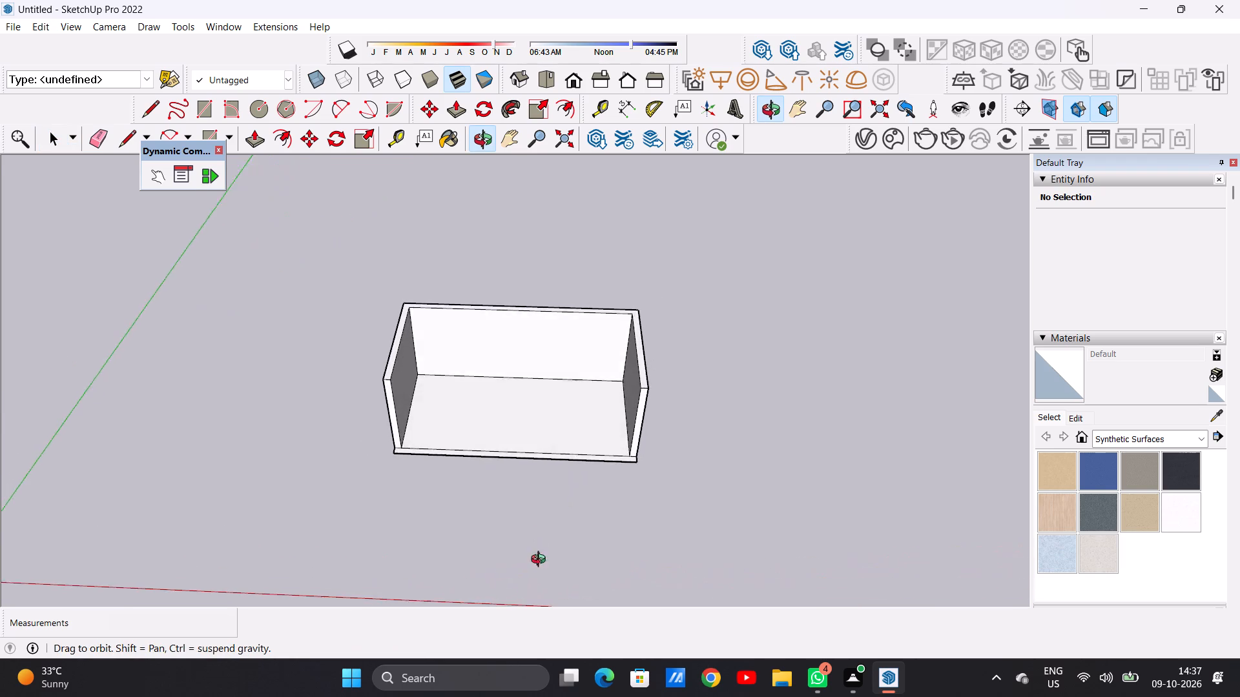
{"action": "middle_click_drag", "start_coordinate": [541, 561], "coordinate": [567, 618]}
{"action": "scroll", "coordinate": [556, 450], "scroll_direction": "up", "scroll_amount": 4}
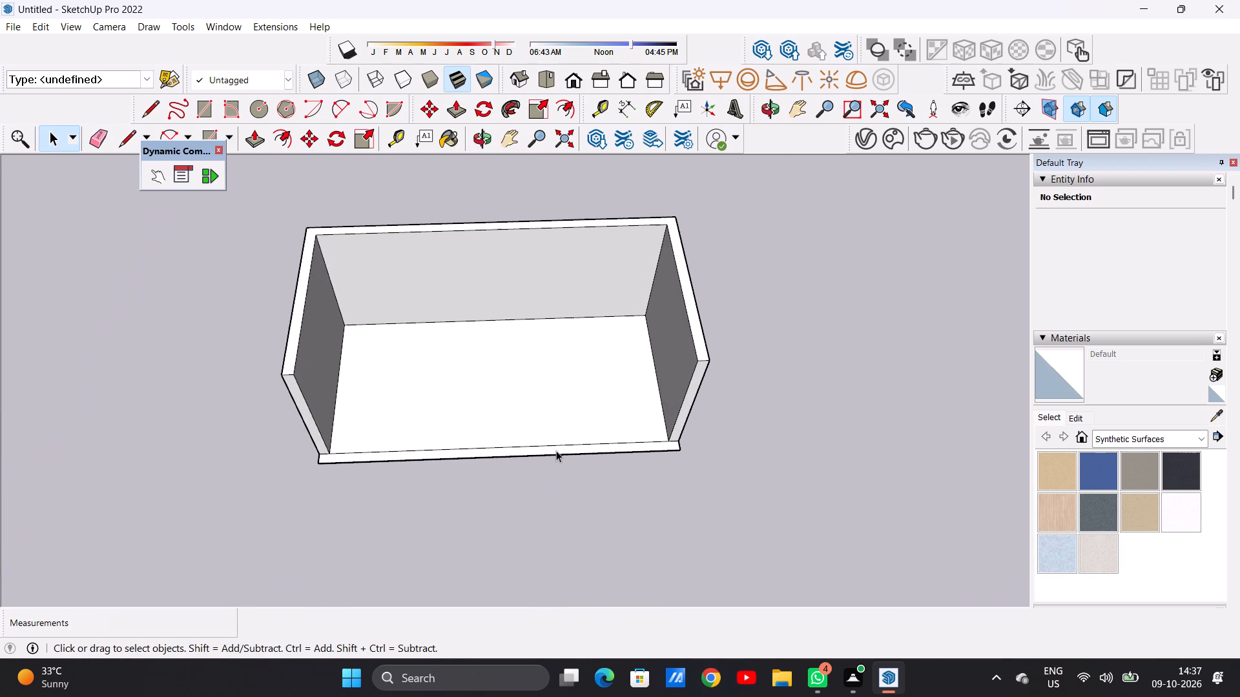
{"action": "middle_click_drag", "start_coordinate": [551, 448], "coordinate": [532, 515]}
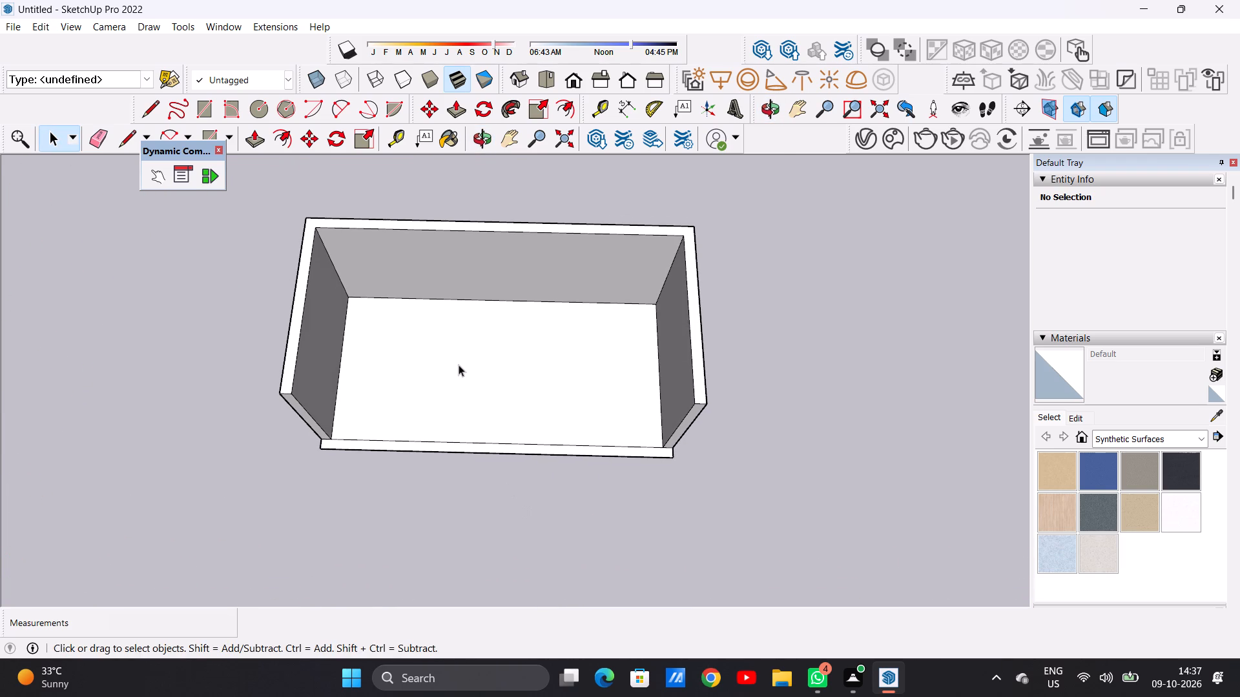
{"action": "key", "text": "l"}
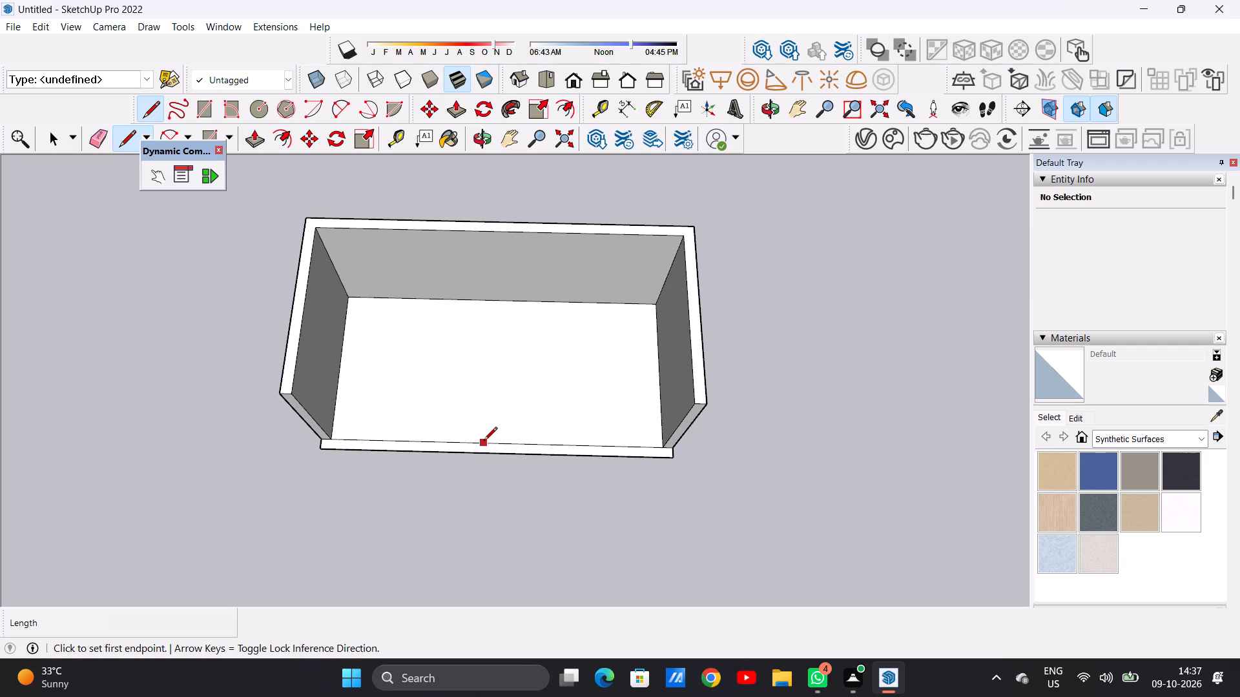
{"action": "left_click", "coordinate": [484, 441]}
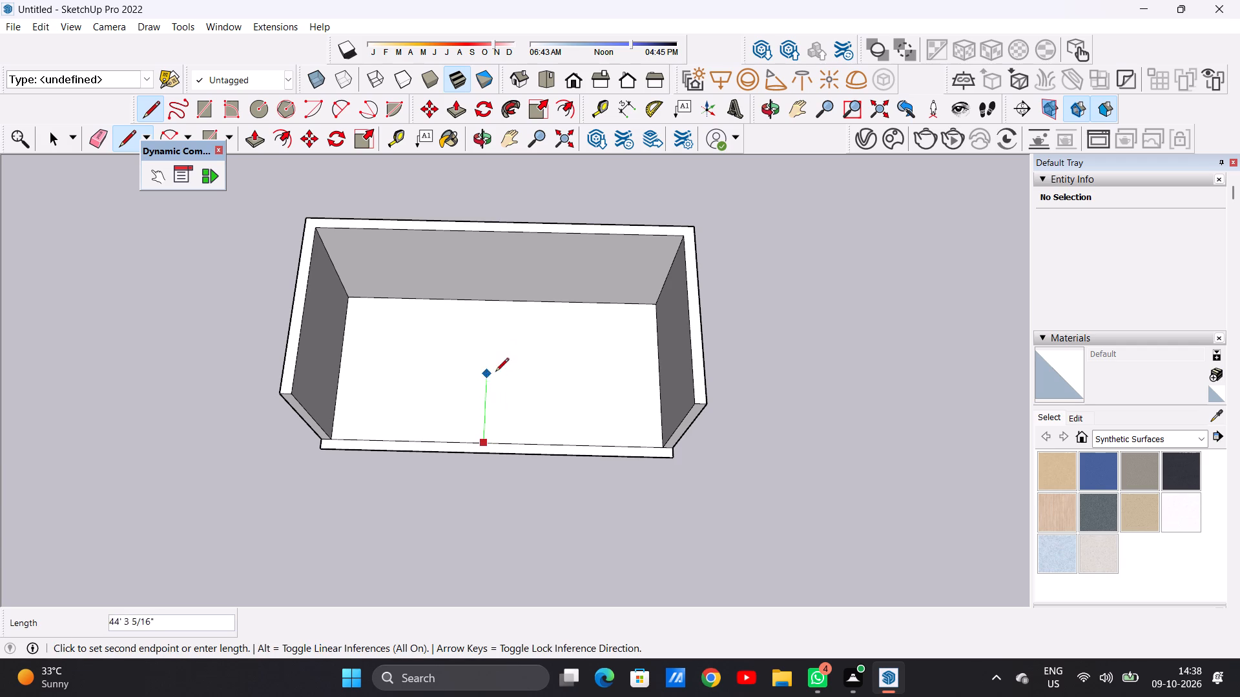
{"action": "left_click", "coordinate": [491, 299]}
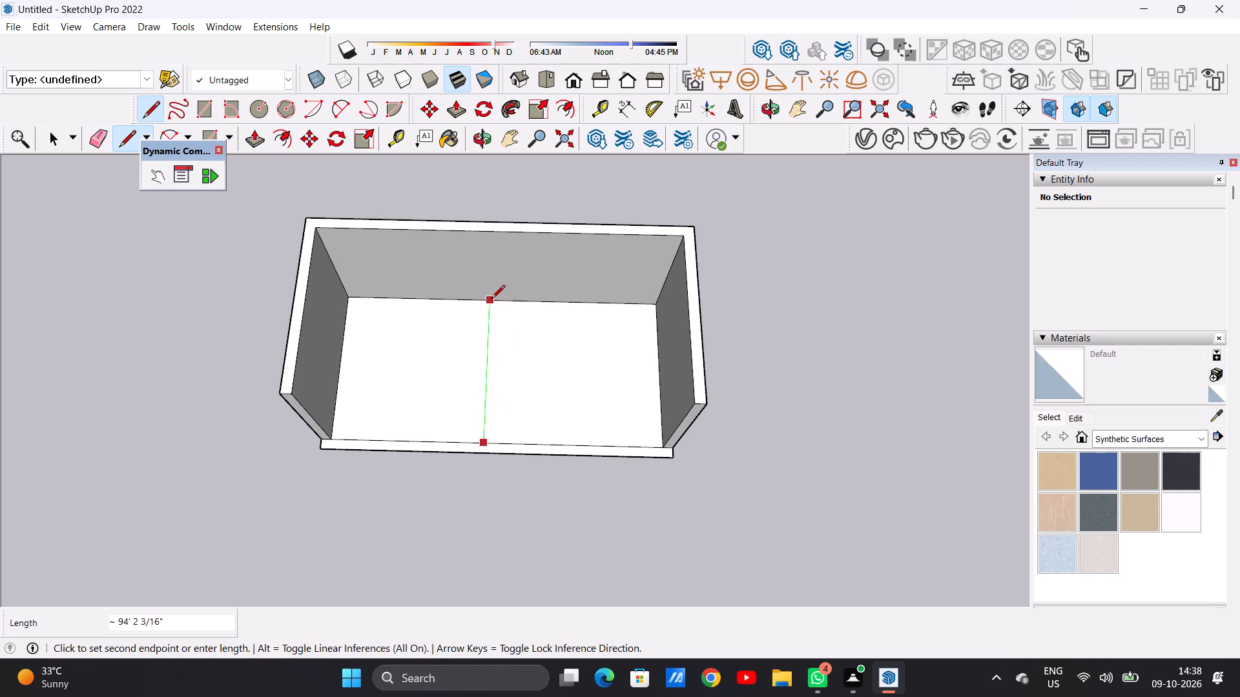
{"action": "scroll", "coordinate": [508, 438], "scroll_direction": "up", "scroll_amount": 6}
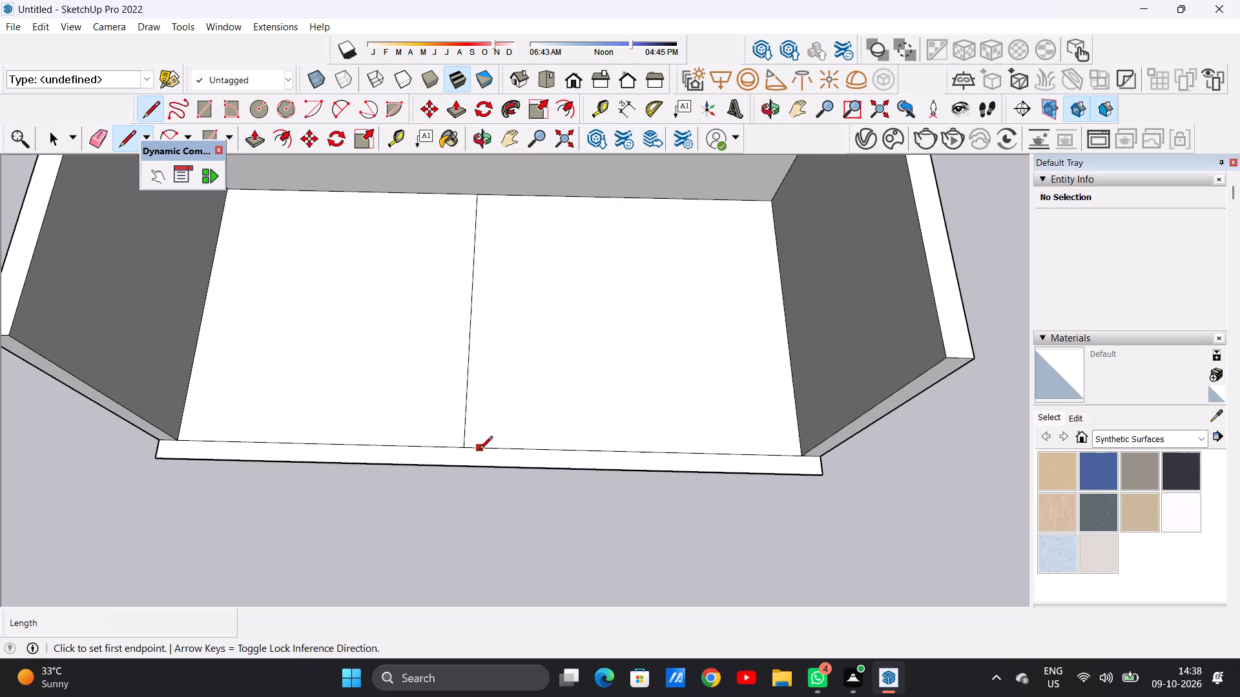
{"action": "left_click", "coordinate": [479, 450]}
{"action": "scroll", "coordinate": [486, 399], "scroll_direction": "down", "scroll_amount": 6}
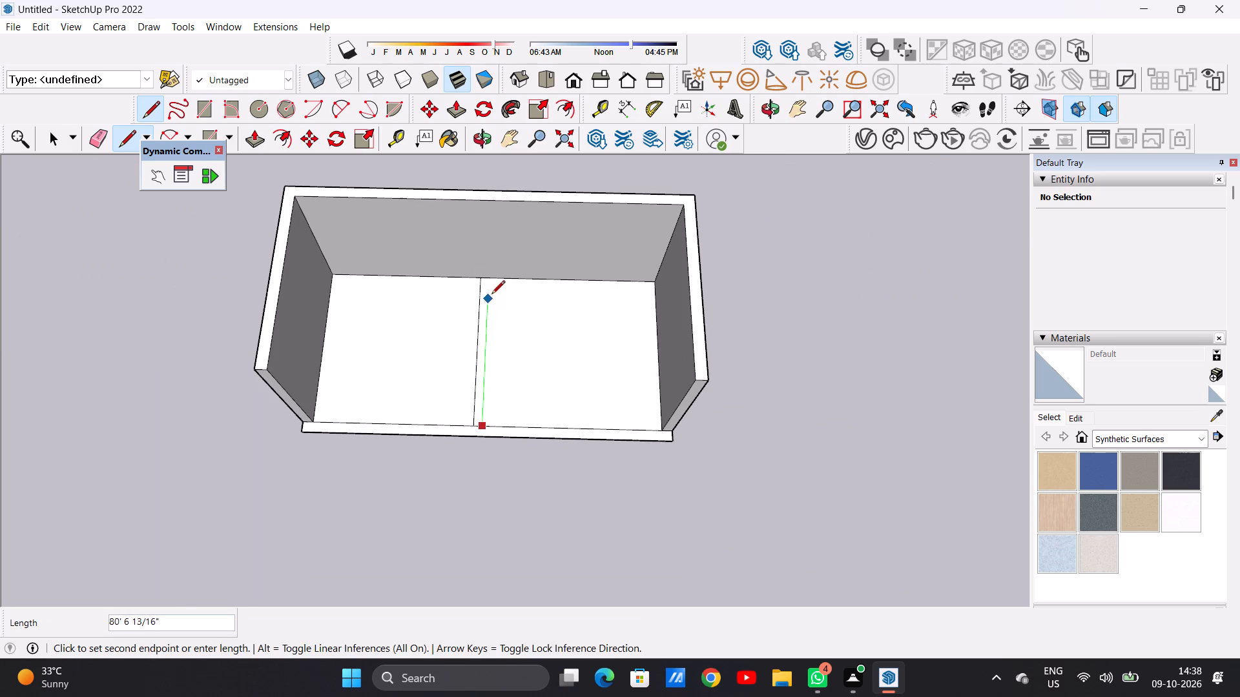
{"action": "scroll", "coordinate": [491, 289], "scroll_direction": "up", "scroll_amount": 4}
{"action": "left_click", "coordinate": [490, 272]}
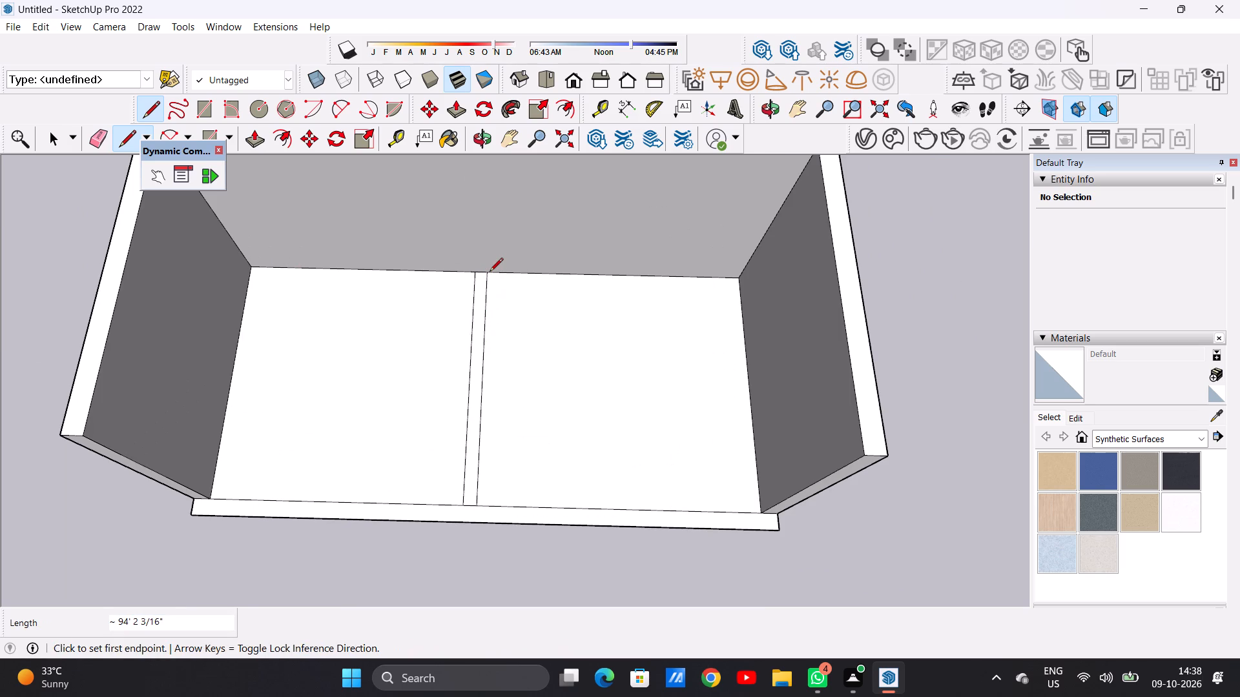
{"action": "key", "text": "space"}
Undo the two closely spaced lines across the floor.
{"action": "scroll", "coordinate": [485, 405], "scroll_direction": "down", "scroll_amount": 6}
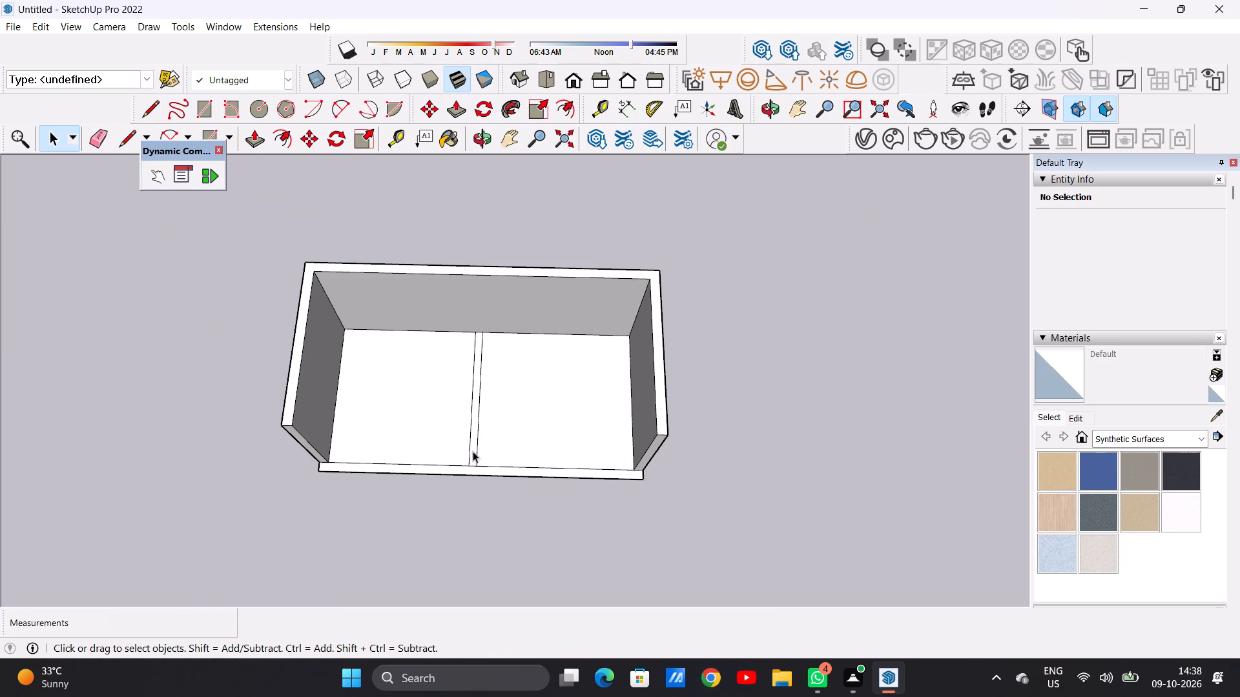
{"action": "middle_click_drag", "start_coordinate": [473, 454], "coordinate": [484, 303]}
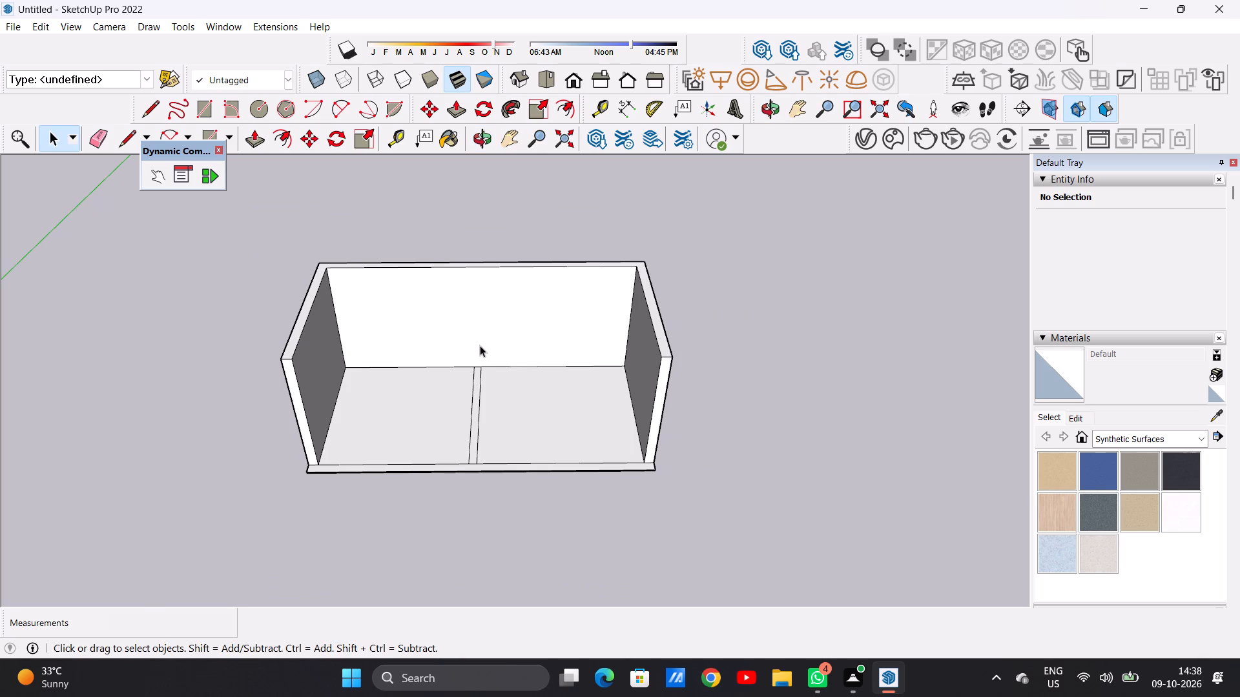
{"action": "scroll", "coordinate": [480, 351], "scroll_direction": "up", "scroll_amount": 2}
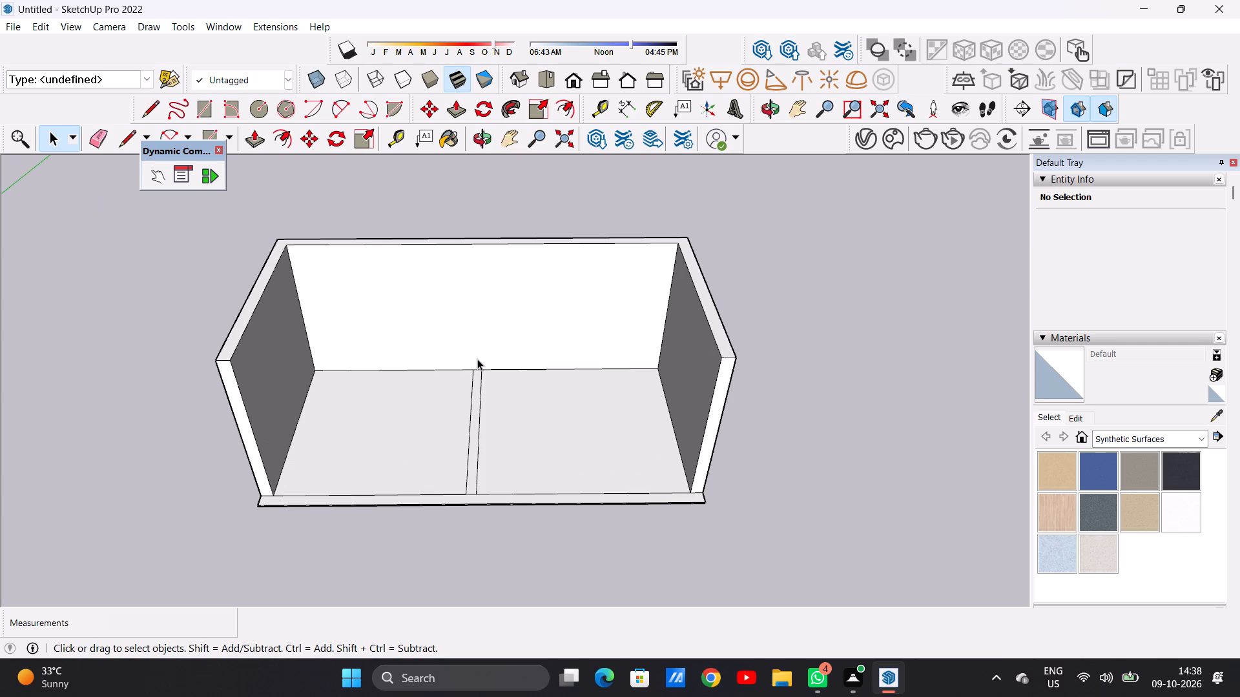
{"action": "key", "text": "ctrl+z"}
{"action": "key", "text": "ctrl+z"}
Draw two wider-spaced parallel lines about 94' 2" long near the floor's middle, from its front edge to the back wall.
{"action": "key", "text": "l"}
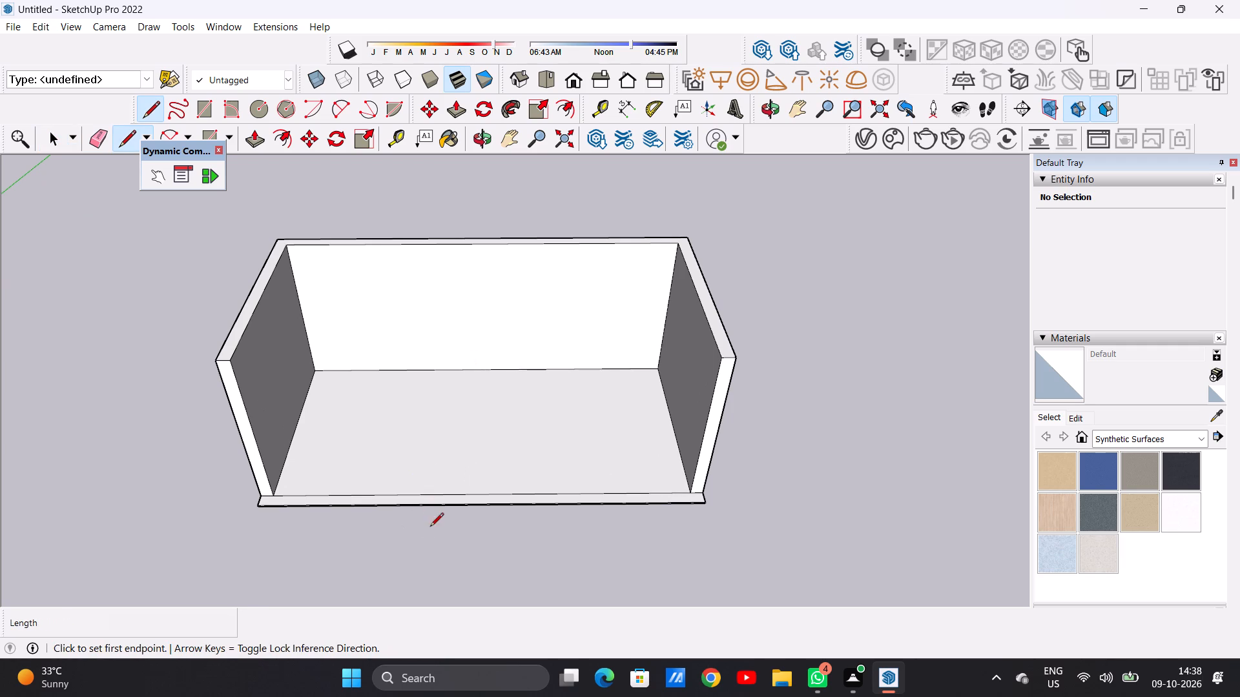
{"action": "middle_click_drag", "start_coordinate": [430, 527], "coordinate": [428, 607]}
{"action": "scroll", "coordinate": [448, 487], "scroll_direction": "up", "scroll_amount": 3}
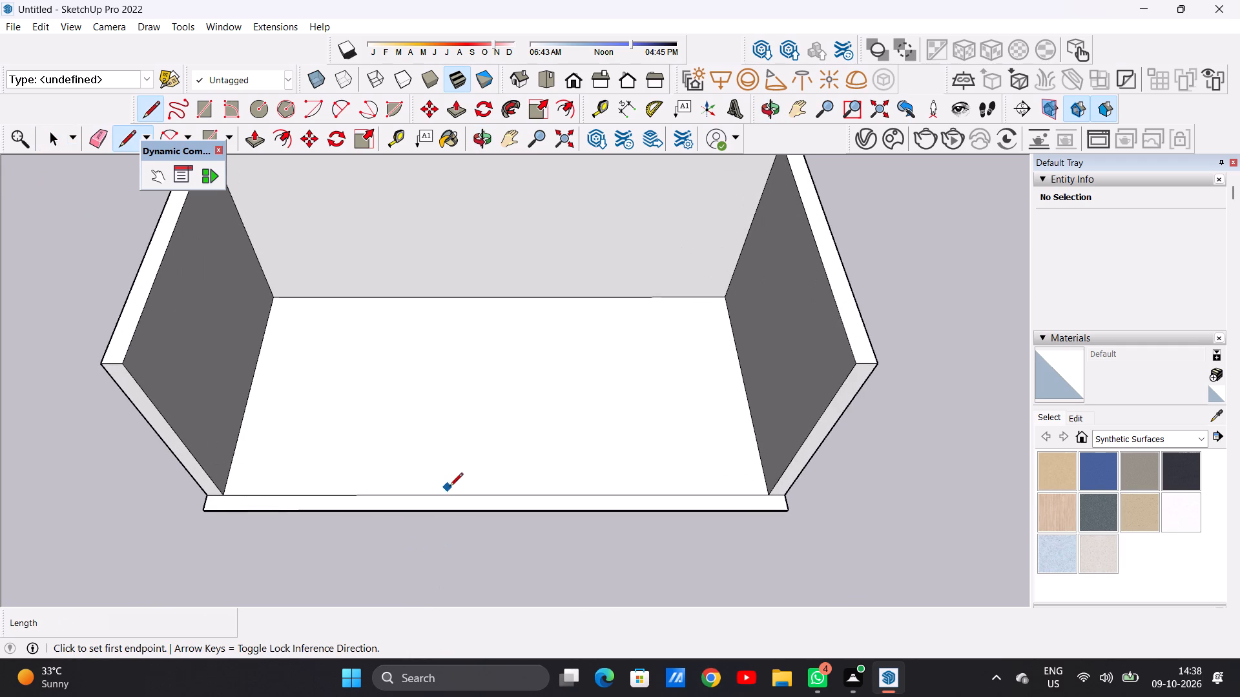
{"action": "left_click", "coordinate": [449, 496]}
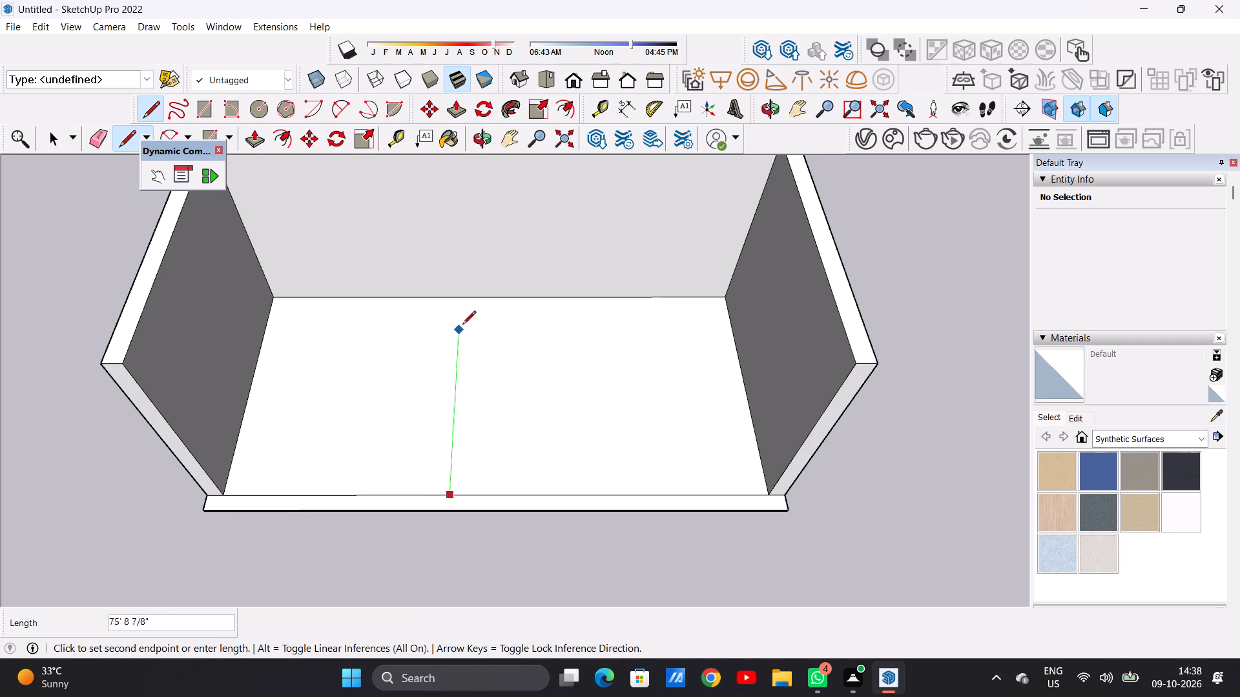
{"action": "left_click", "coordinate": [464, 296]}
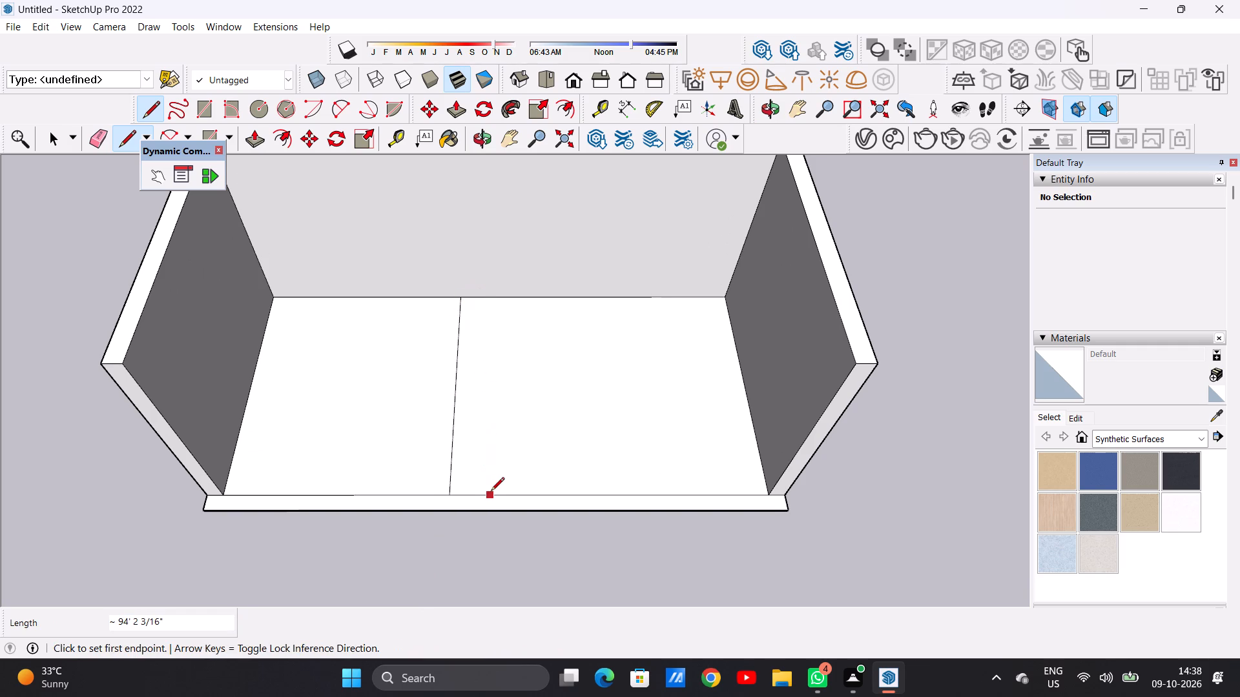
{"action": "left_click", "coordinate": [495, 492]}
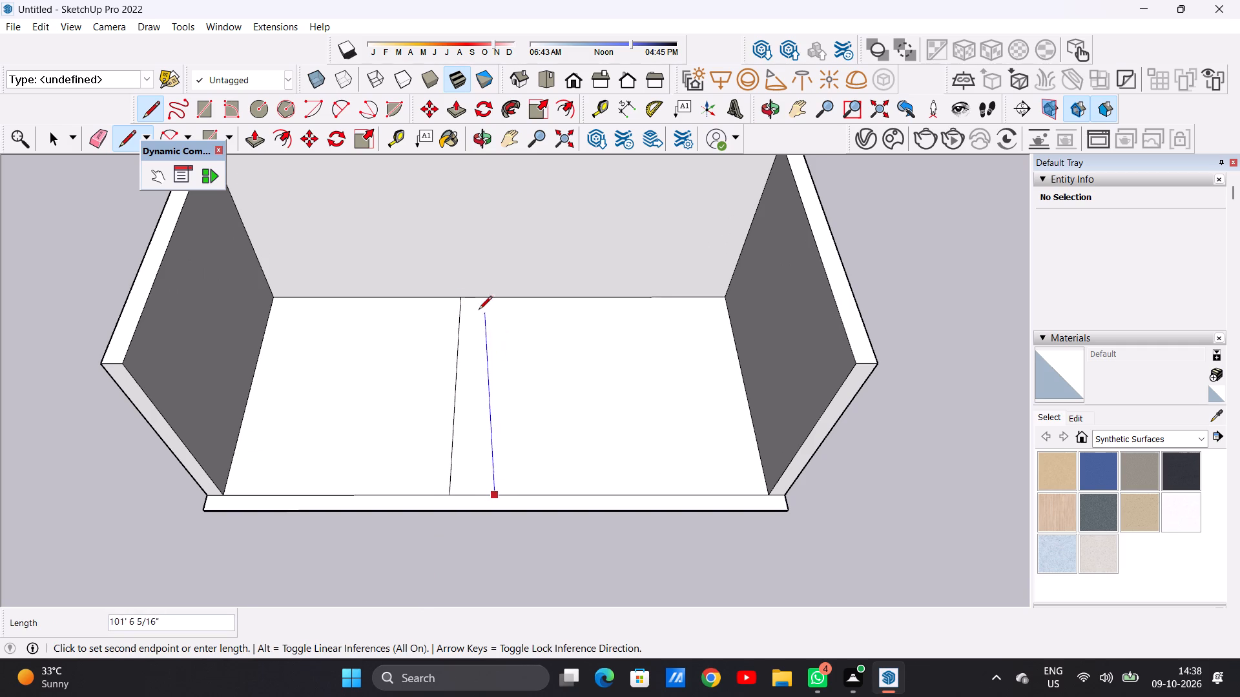
{"action": "left_click", "coordinate": [502, 298]}
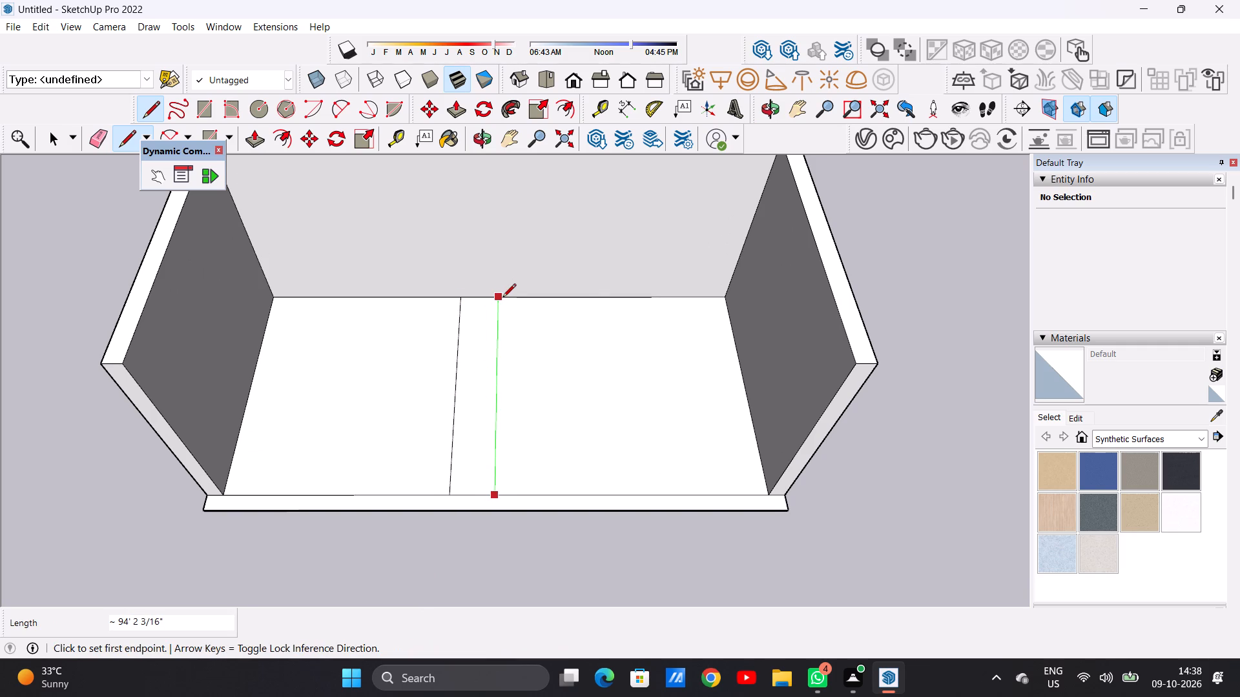
{"action": "key", "text": "space"}
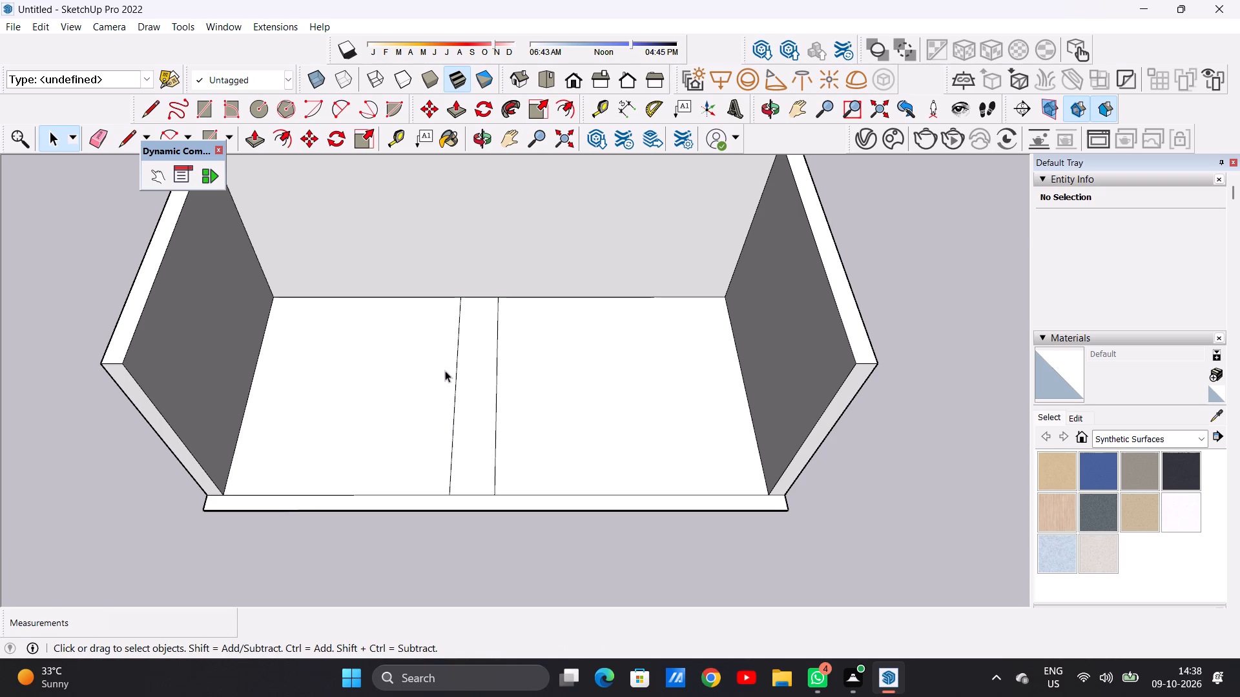
Push/Pull the floor strip between the two lines up about 80' 4" to the top of the walls, forming a partition.
{"action": "scroll", "coordinate": [457, 384], "scroll_direction": "down", "scroll_amount": 3}
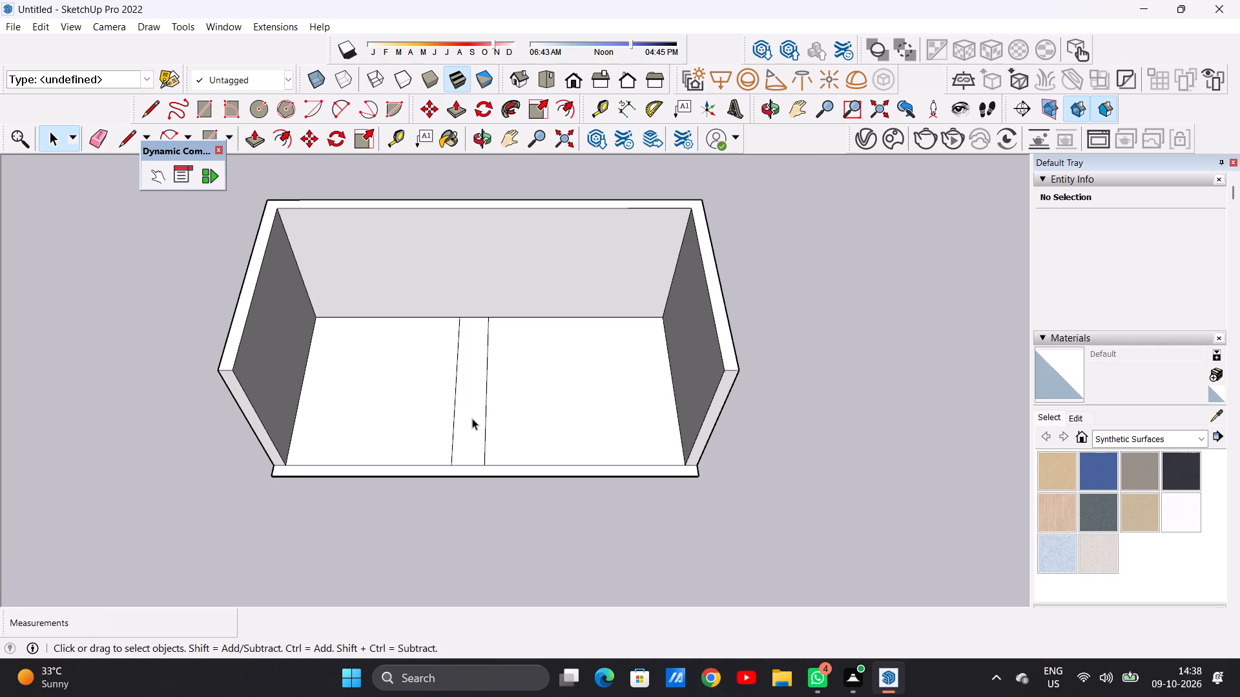
{"action": "key", "text": "p"}
{"action": "left_click", "coordinate": [474, 434]}
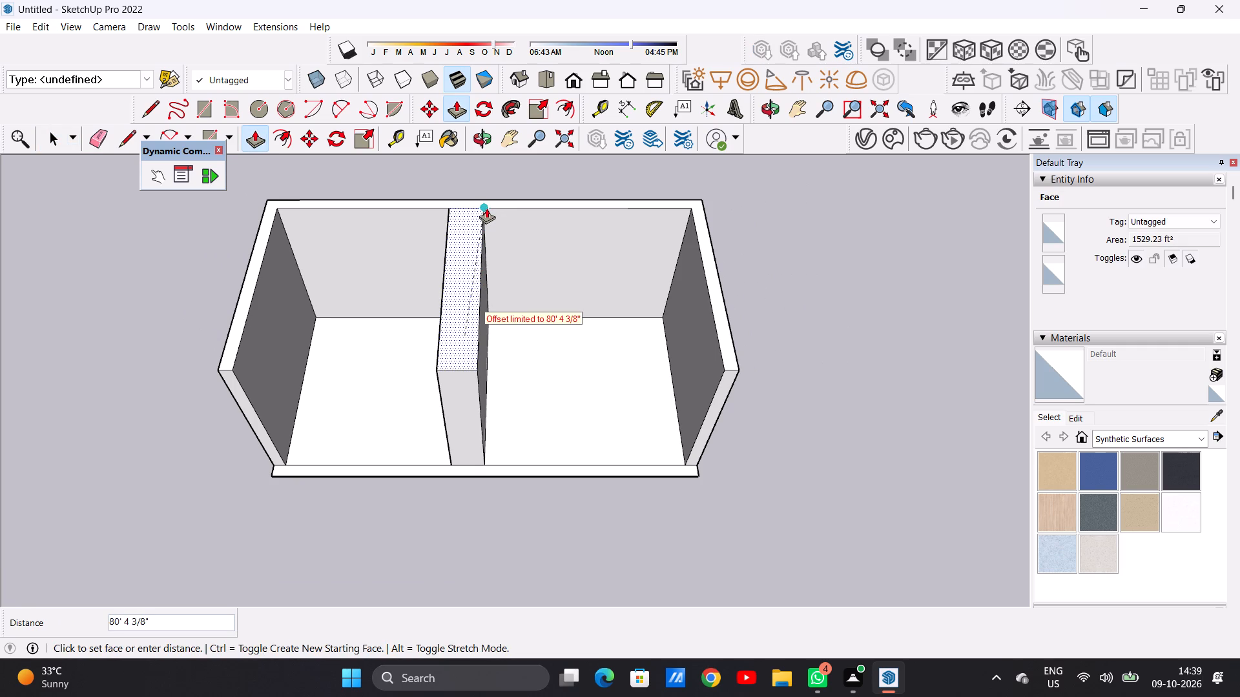
{"action": "left_click", "coordinate": [479, 204]}
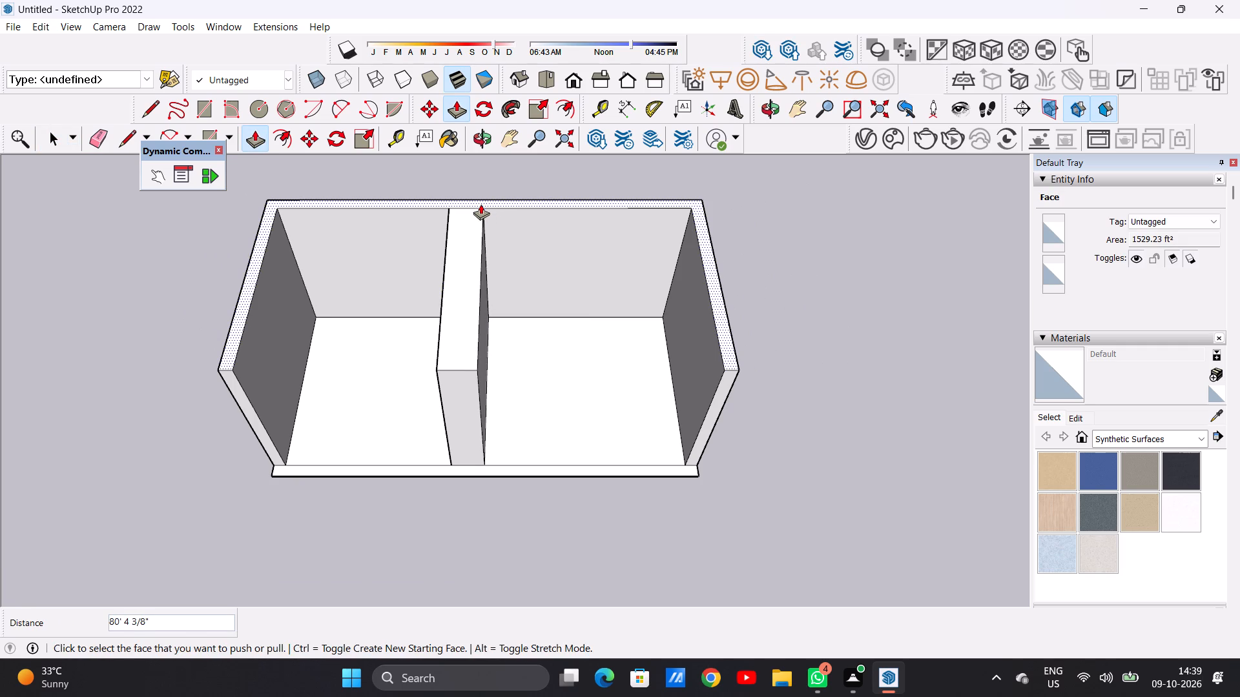
{"action": "key", "text": "space"}
{"action": "scroll", "coordinate": [464, 205], "scroll_direction": "up", "scroll_amount": 10}
{"action": "scroll", "coordinate": [453, 293], "scroll_direction": "down", "scroll_amount": 3}
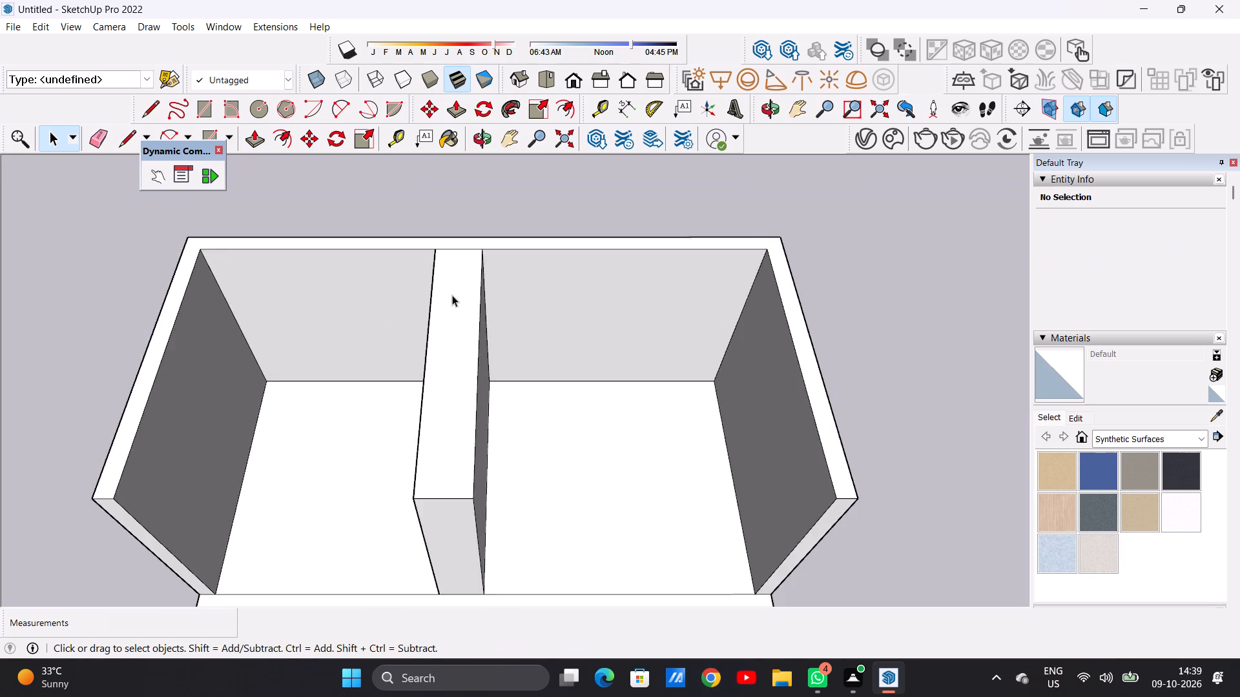
Push/Pull the back wall of the bay right of the partition forward about 57' 11" into the room.
{"action": "scroll", "coordinate": [452, 295], "scroll_direction": "down", "scroll_amount": 12}
{"action": "middle_click_drag", "start_coordinate": [456, 427], "coordinate": [450, 363]}
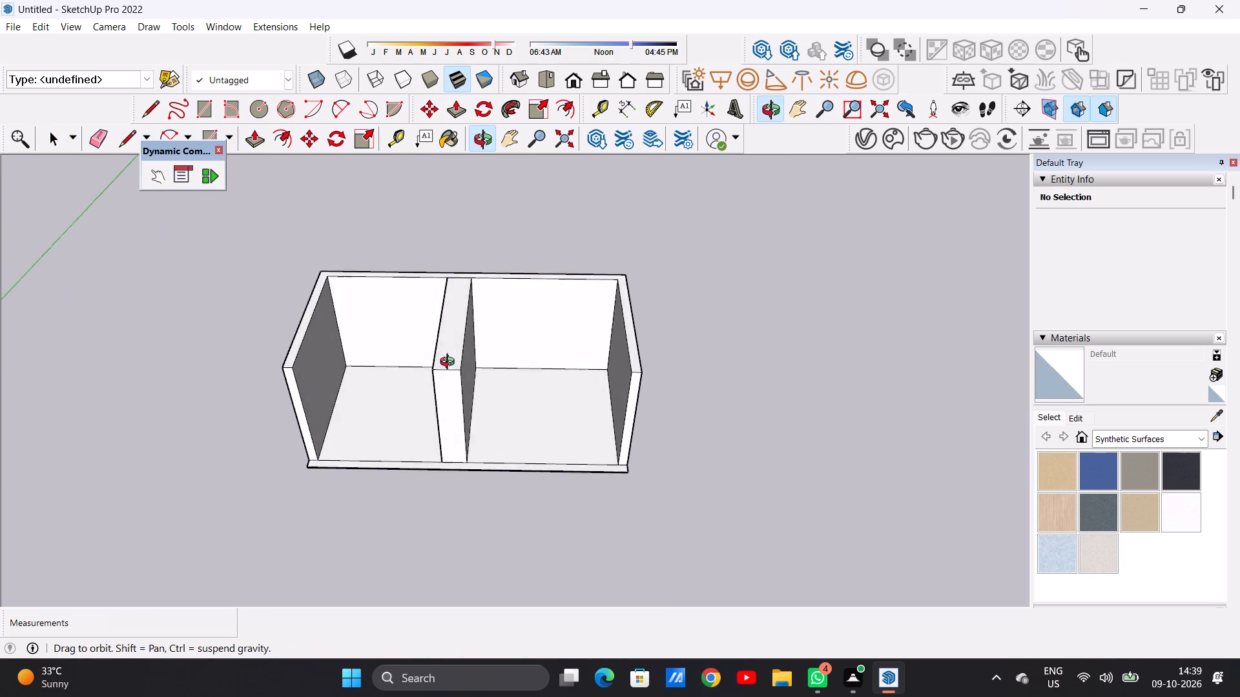
{"action": "middle_click_drag", "start_coordinate": [450, 363], "coordinate": [461, 419]}
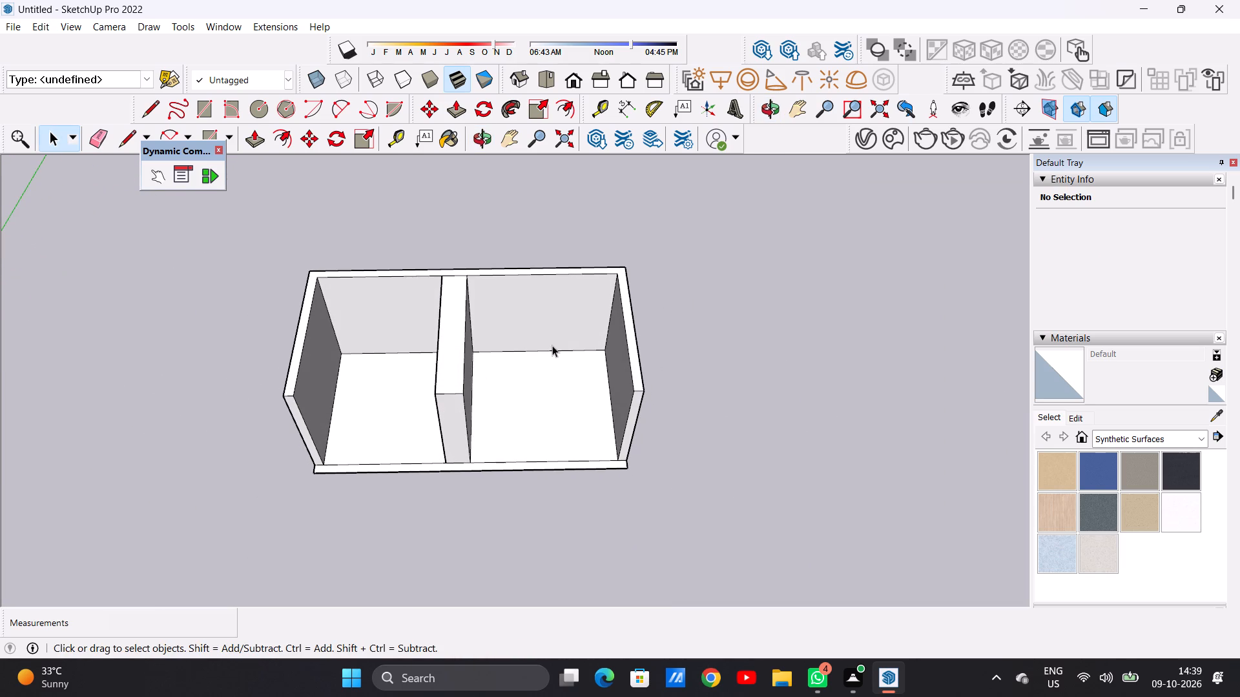
{"action": "scroll", "coordinate": [552, 345], "scroll_direction": "up", "scroll_amount": 2}
{"action": "middle_click_drag", "start_coordinate": [550, 401], "coordinate": [559, 267]}
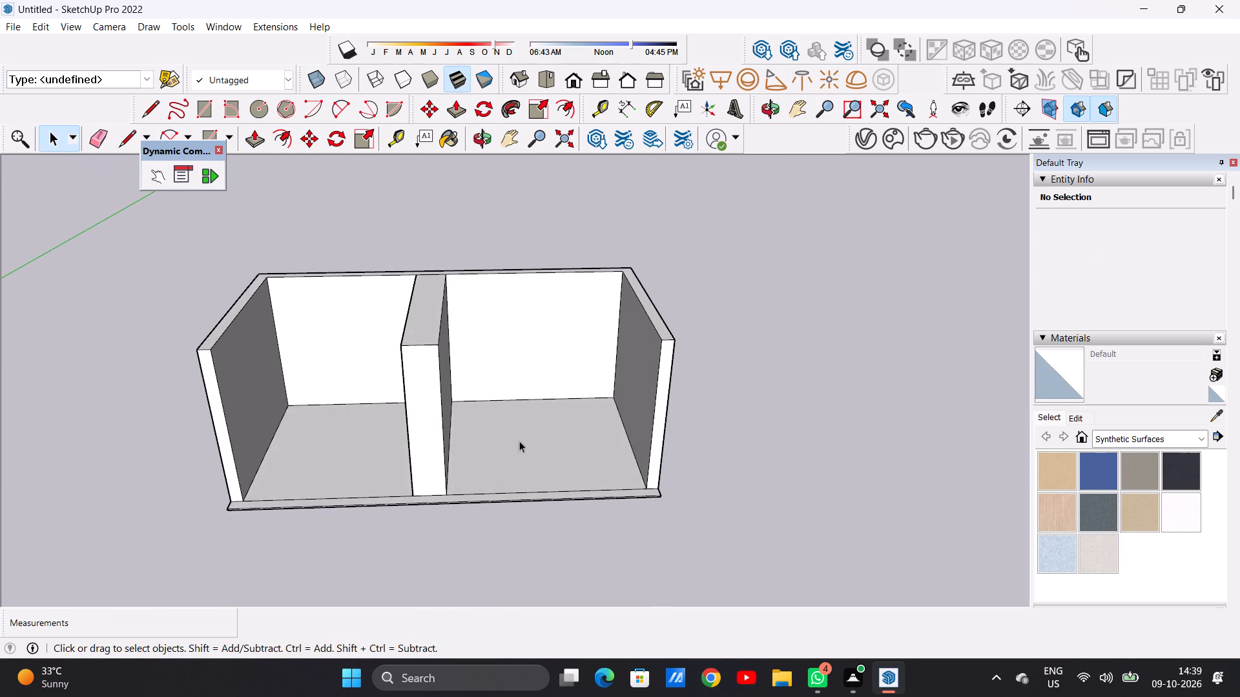
{"action": "scroll", "coordinate": [517, 443], "scroll_direction": "down", "scroll_amount": 3}
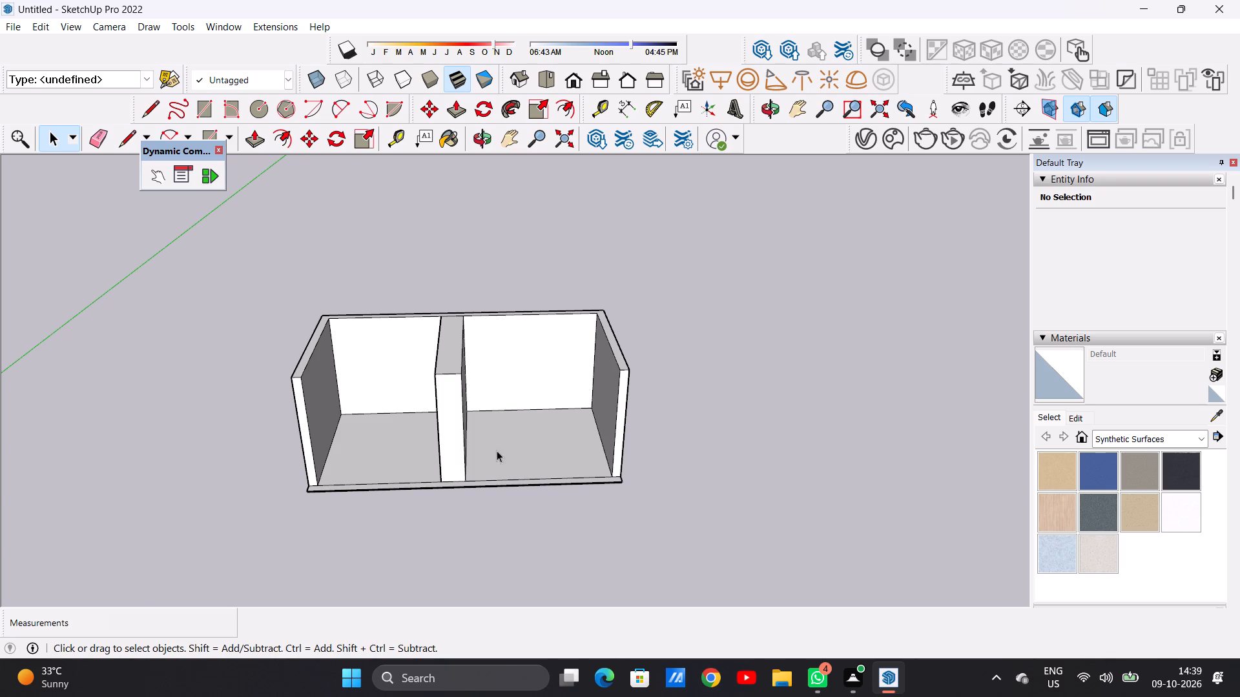
{"action": "scroll", "coordinate": [497, 450], "scroll_direction": "down", "scroll_amount": 4}
{"action": "middle_click_drag", "start_coordinate": [568, 428], "coordinate": [394, 535]}
{"action": "scroll", "coordinate": [543, 364], "scroll_direction": "up", "scroll_amount": 3}
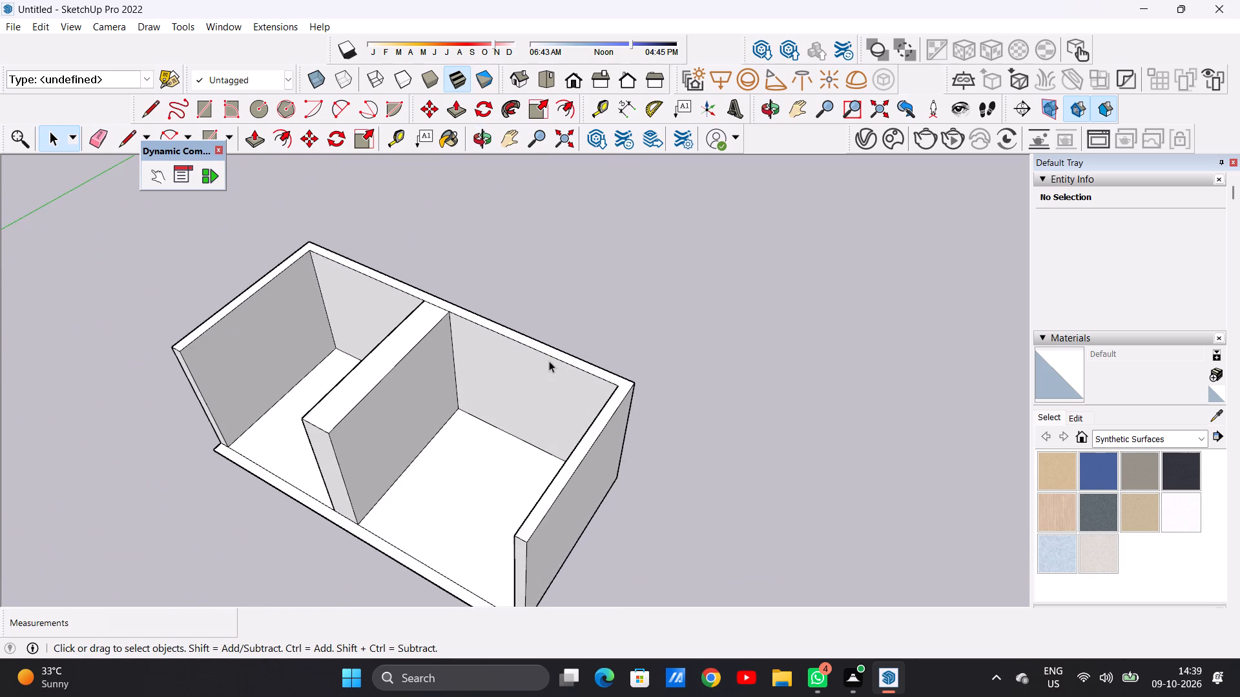
{"action": "scroll", "coordinate": [549, 361], "scroll_direction": "up", "scroll_amount": 6}
{"action": "key", "text": "p"}
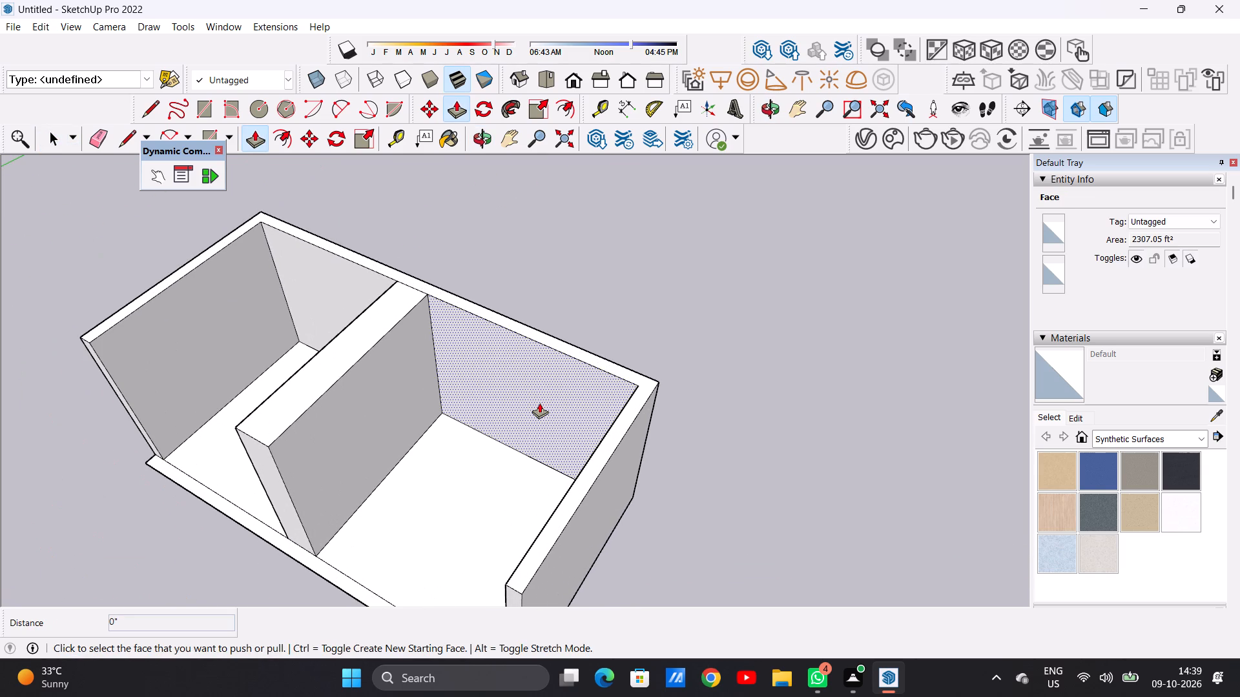
{"action": "left_click", "coordinate": [539, 403]}
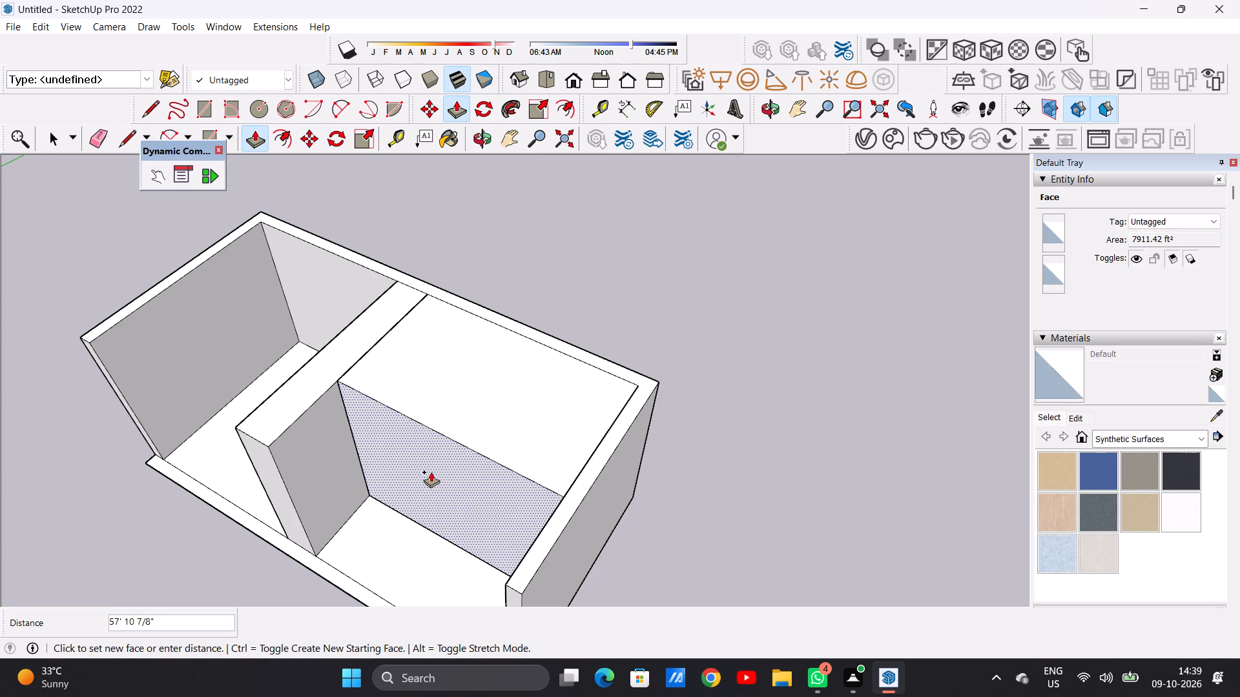
{"action": "left_click", "coordinate": [431, 472]}
{"action": "key", "text": "space"}
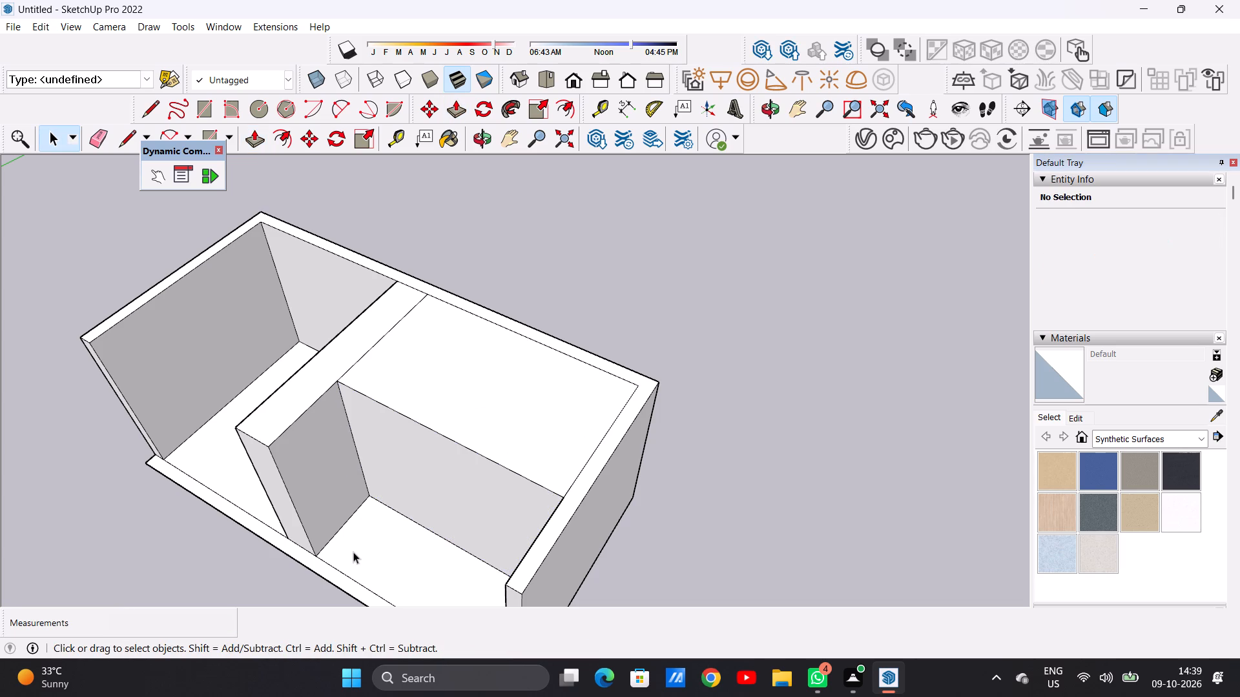
Push/Pull the back wall of the left bay forward until it is flush with the right bay's thickened back wall.
{"action": "scroll", "coordinate": [368, 551], "scroll_direction": "down", "scroll_amount": 6}
{"action": "middle_click_drag", "start_coordinate": [251, 528], "coordinate": [468, 483]}
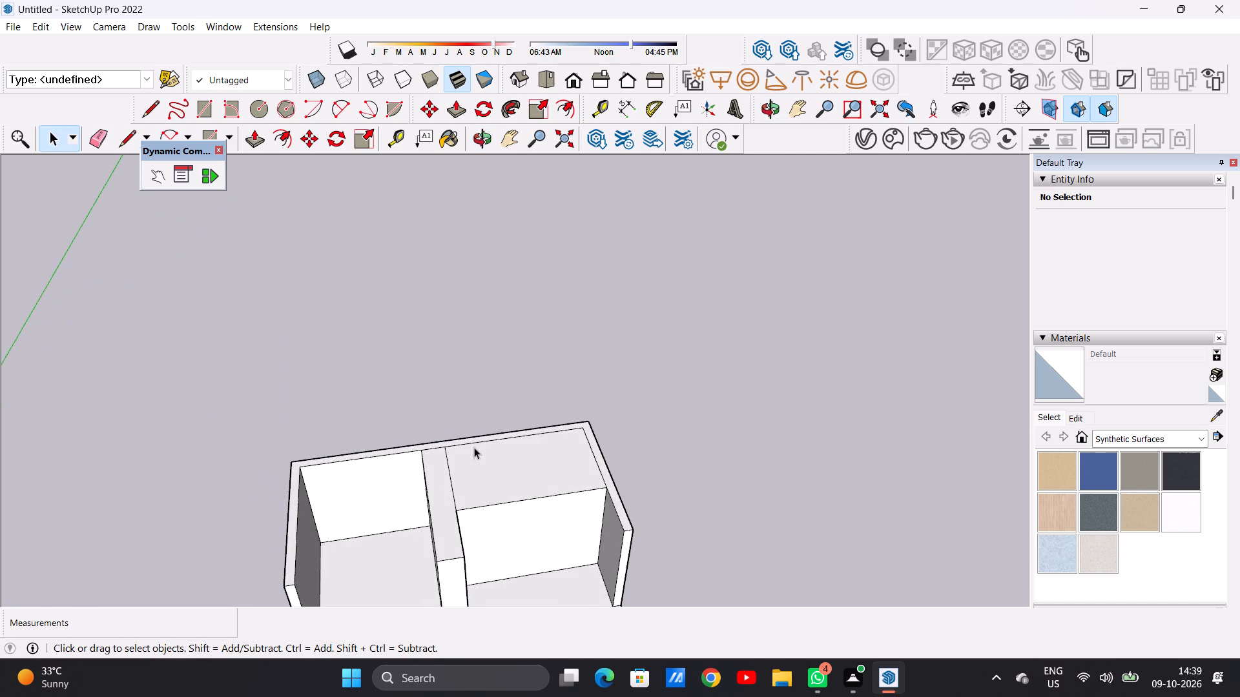
{"action": "scroll", "coordinate": [511, 409], "scroll_direction": "down", "scroll_amount": 6}
{"action": "scroll", "coordinate": [438, 503], "scroll_direction": "up", "scroll_amount": 7}
{"action": "middle_click_drag", "start_coordinate": [441, 478], "coordinate": [505, 461]}
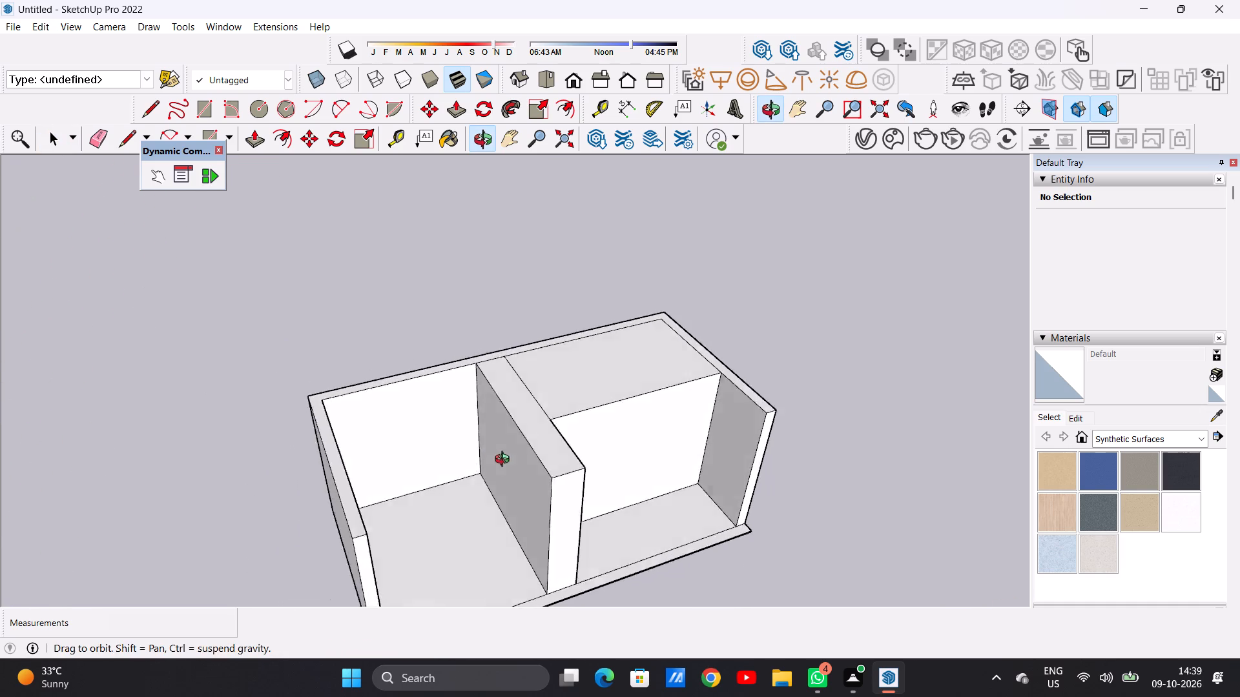
{"action": "middle_click_drag", "start_coordinate": [505, 461], "coordinate": [535, 459]}
{"action": "scroll", "coordinate": [422, 473], "scroll_direction": "up", "scroll_amount": 1}
{"action": "key", "text": "p"}
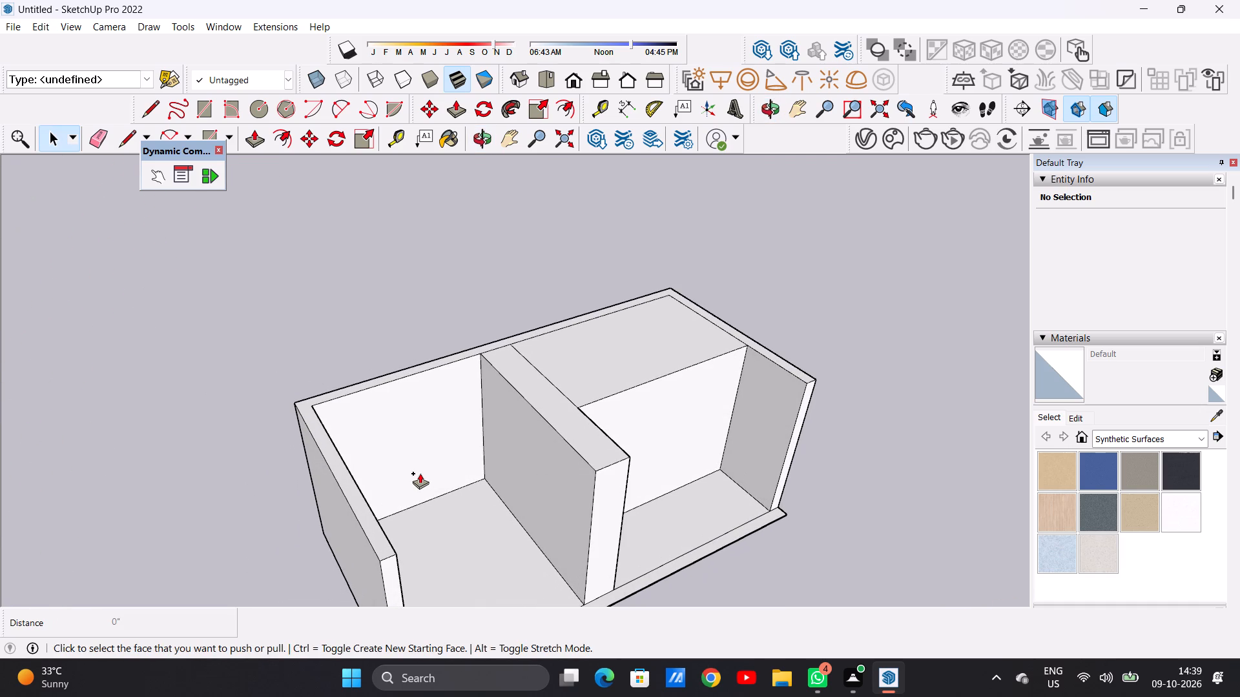
{"action": "left_click", "coordinate": [384, 418]}
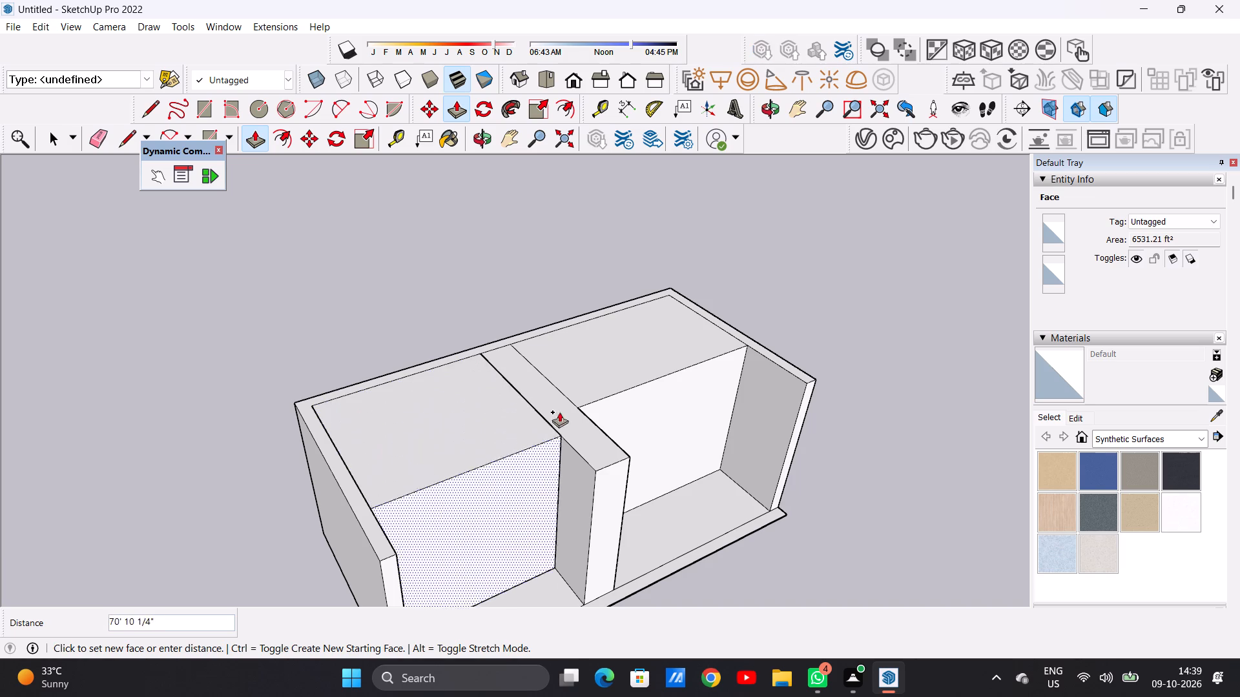
{"action": "left_click", "coordinate": [577, 406]}
{"action": "key", "text": "space"}
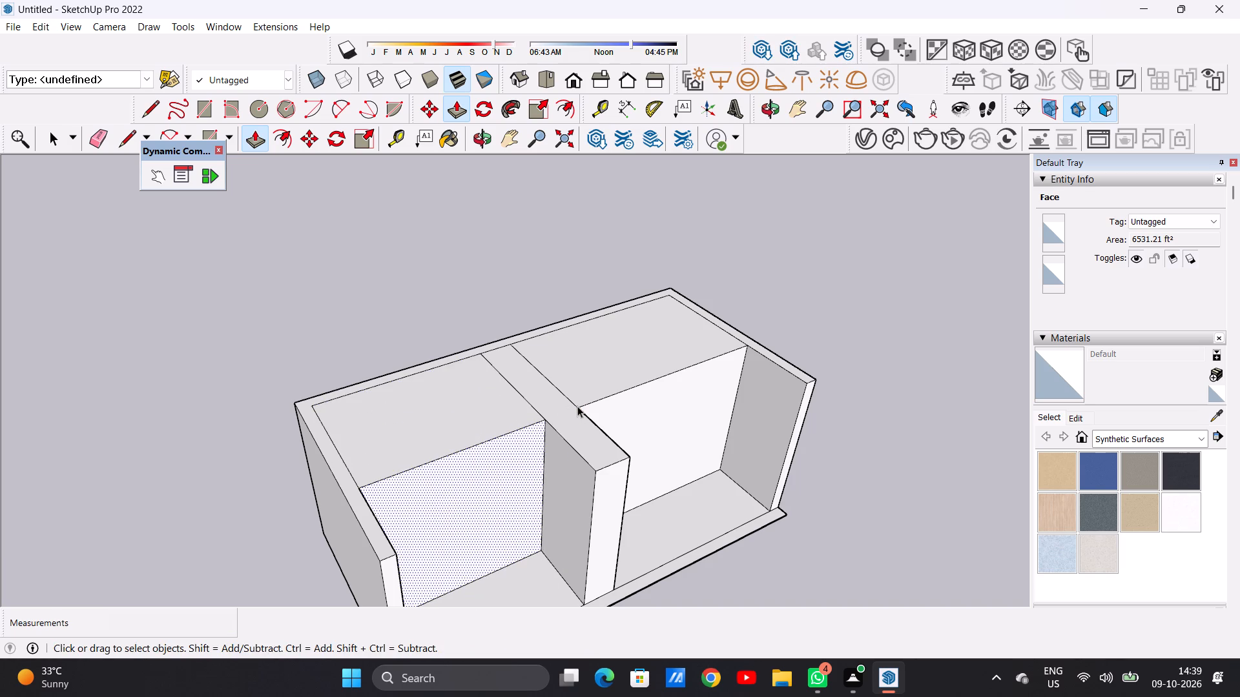
Examine the two bays and their thickened back walls from the front and from above.
{"action": "scroll", "coordinate": [402, 456], "scroll_direction": "down", "scroll_amount": 4}
{"action": "middle_click_drag", "start_coordinate": [507, 489], "coordinate": [366, 390]}
{"action": "scroll", "coordinate": [393, 445], "scroll_direction": "up", "scroll_amount": 1}
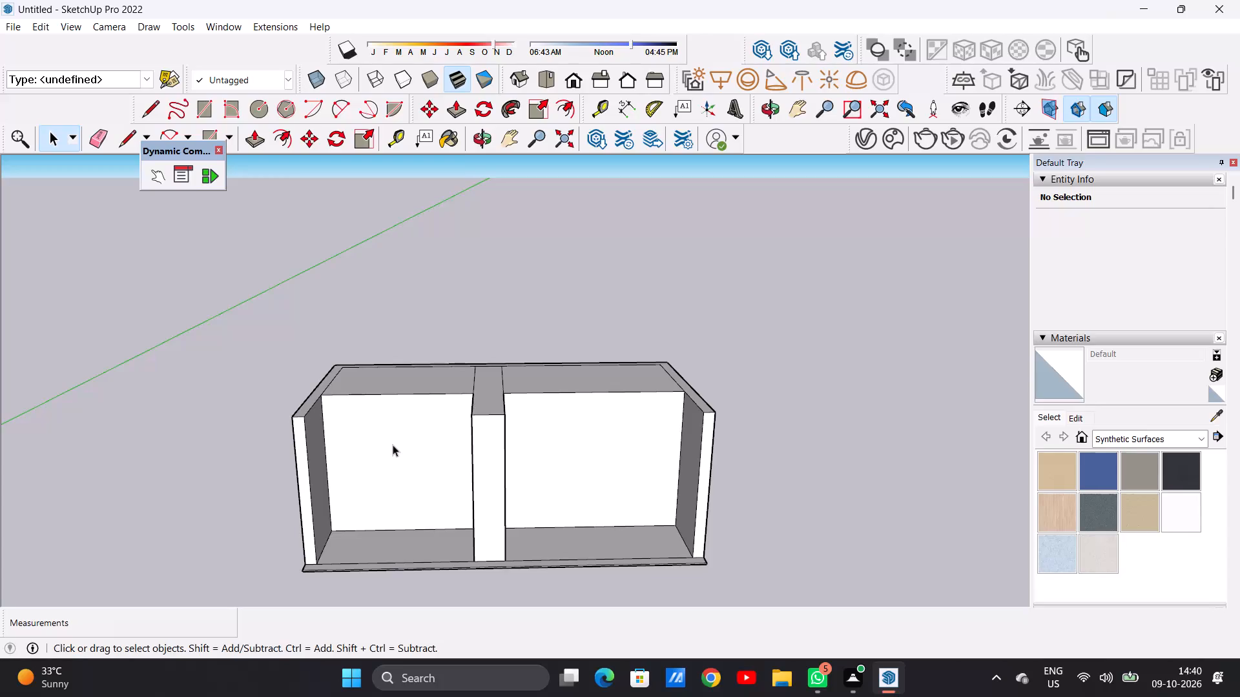
{"action": "scroll", "coordinate": [404, 447], "scroll_direction": "down", "scroll_amount": 3}
{"action": "middle_click_drag", "start_coordinate": [418, 428], "coordinate": [413, 469]}
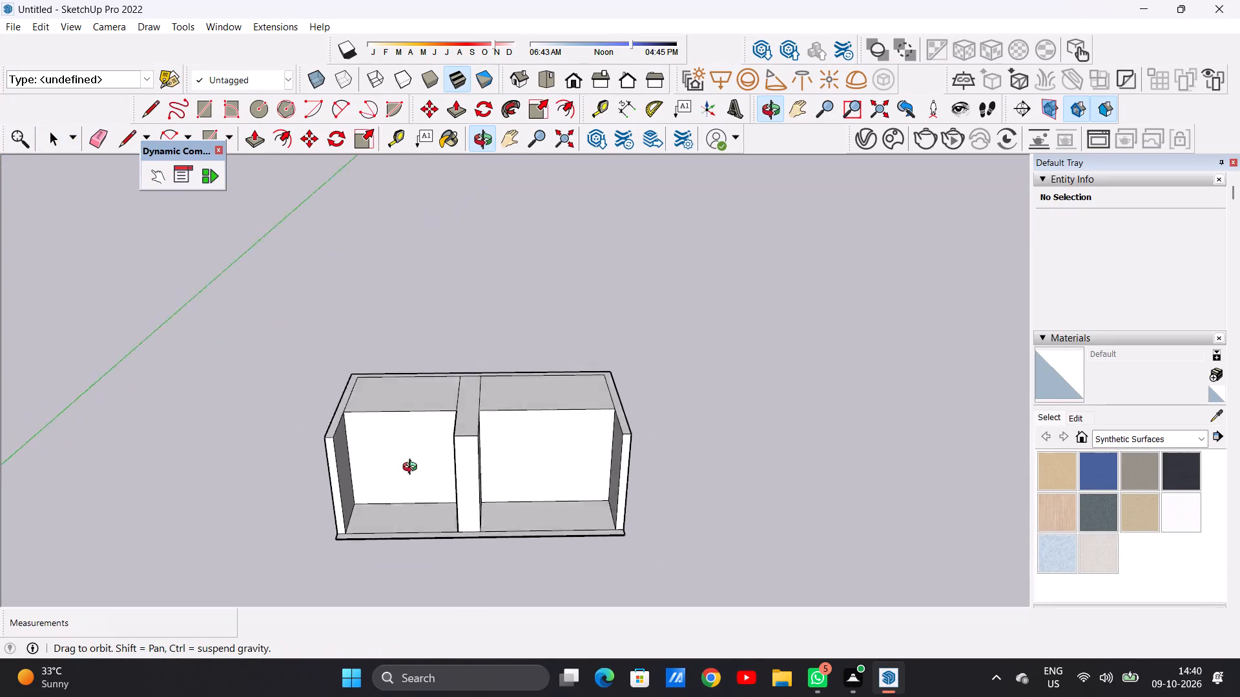
{"action": "middle_click_drag", "start_coordinate": [413, 469], "coordinate": [408, 389]}
{"action": "scroll", "coordinate": [532, 474], "scroll_direction": "up", "scroll_amount": 2}
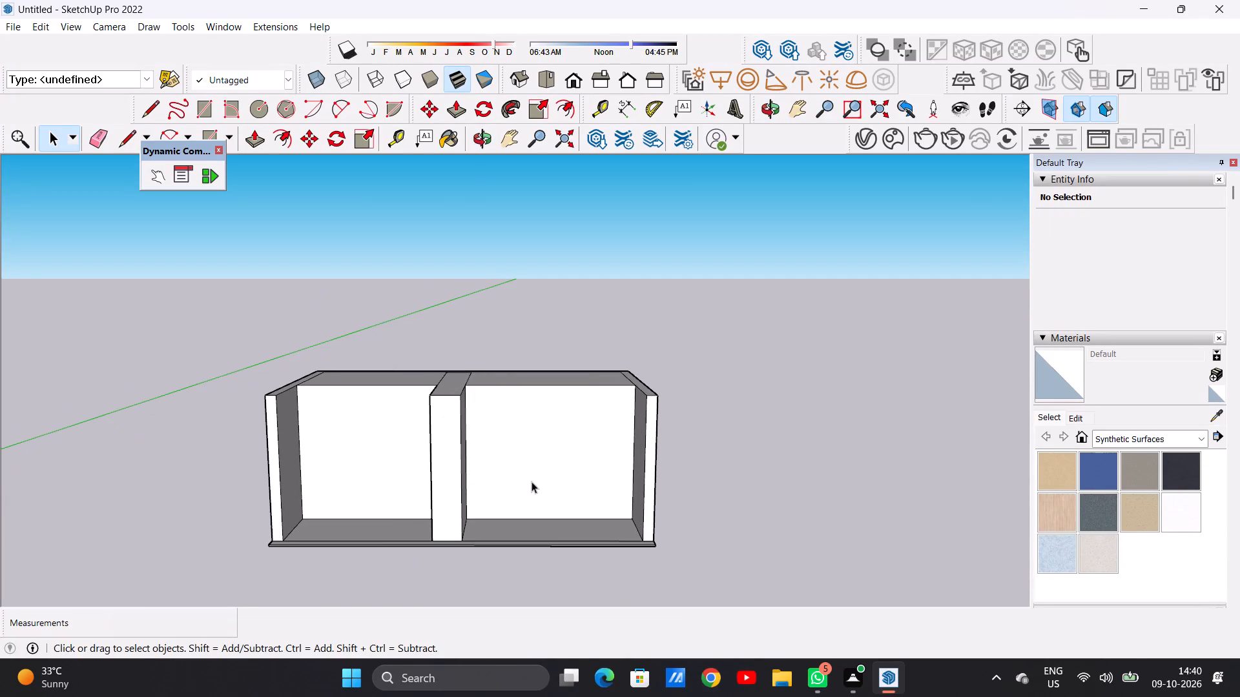
{"action": "middle_click_drag", "start_coordinate": [462, 494], "coordinate": [453, 515]}
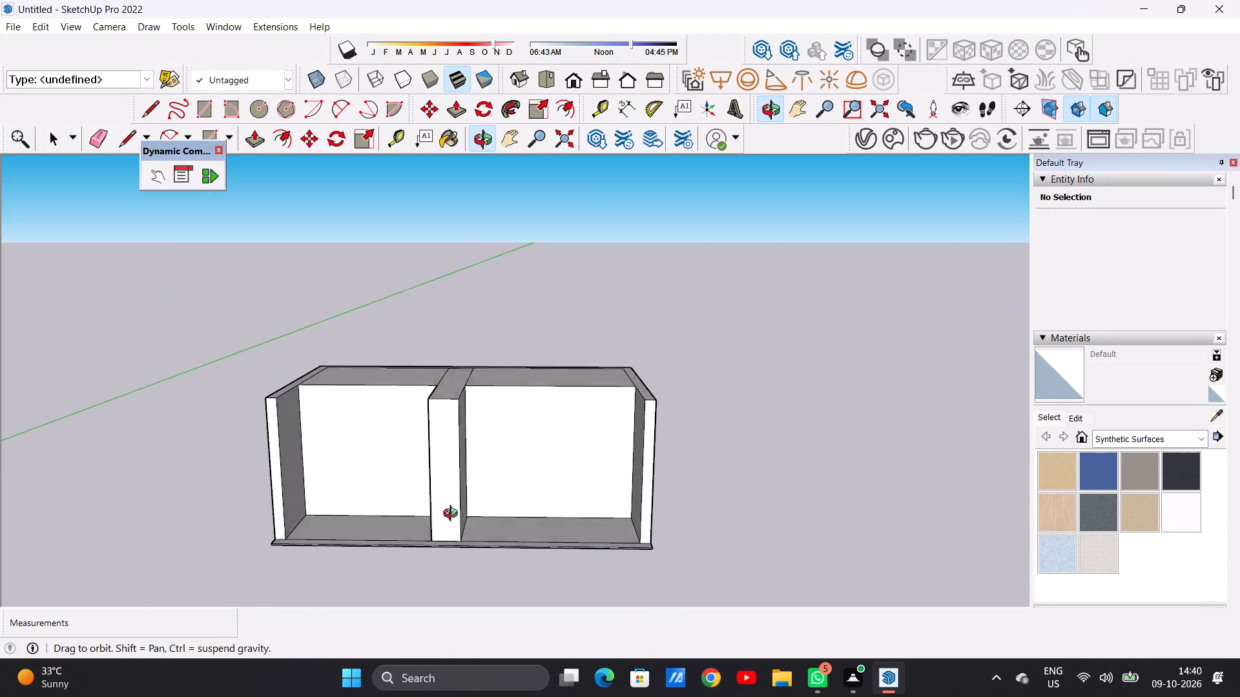
{"action": "middle_click_drag", "start_coordinate": [453, 515], "coordinate": [453, 516]}
{"action": "middle_click", "coordinate": [453, 516]}
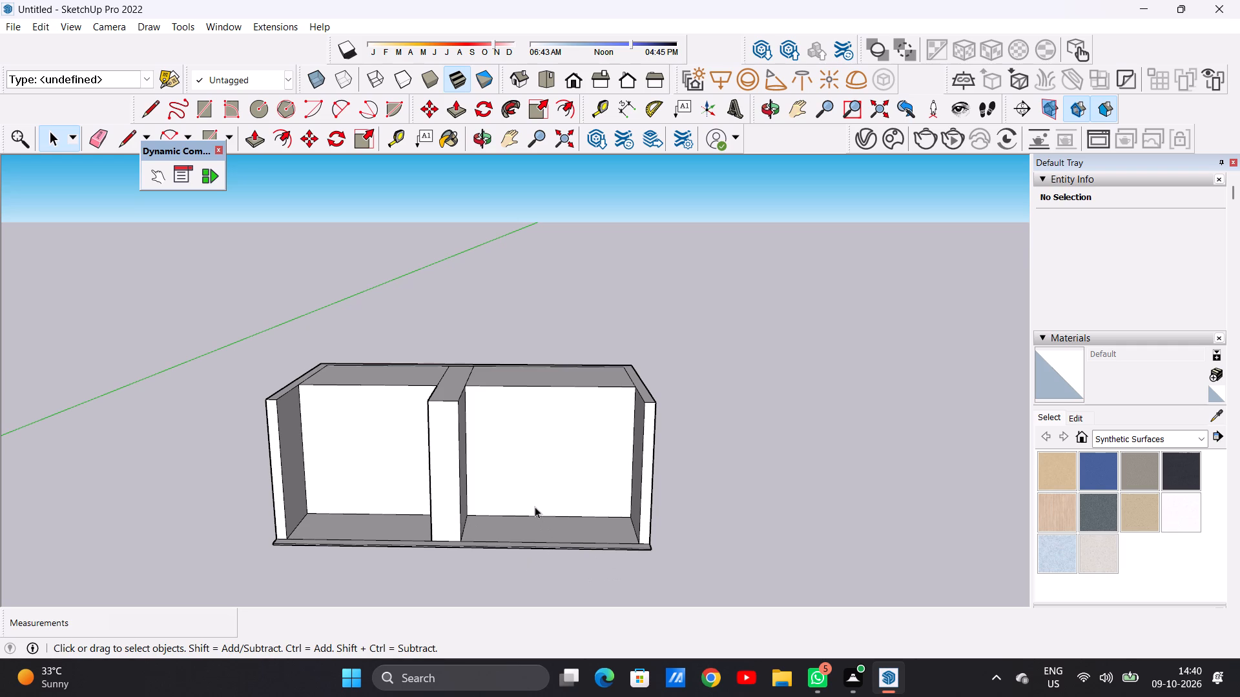
{"action": "middle_click_drag", "start_coordinate": [536, 497], "coordinate": [540, 469]}
{"action": "scroll", "coordinate": [521, 460], "scroll_direction": "up", "scroll_amount": 2}
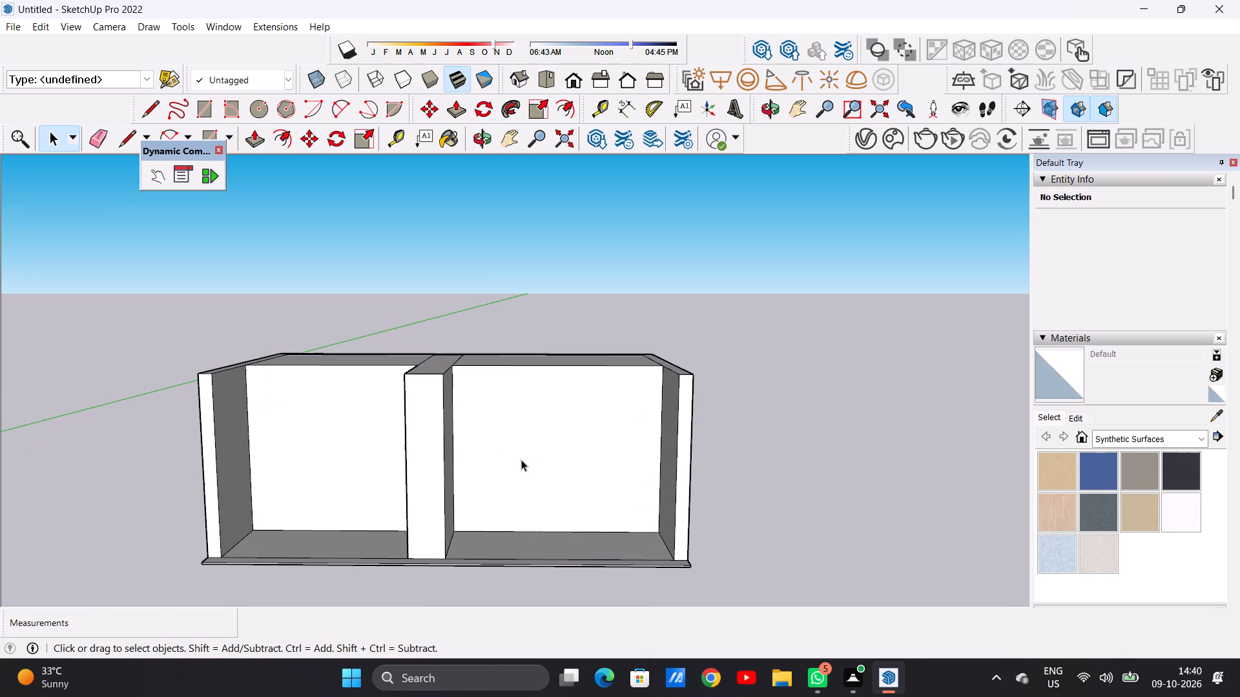
{"action": "middle_click_drag", "start_coordinate": [510, 505], "coordinate": [485, 642]}
{"action": "scroll", "coordinate": [521, 458], "scroll_direction": "down", "scroll_amount": 2}
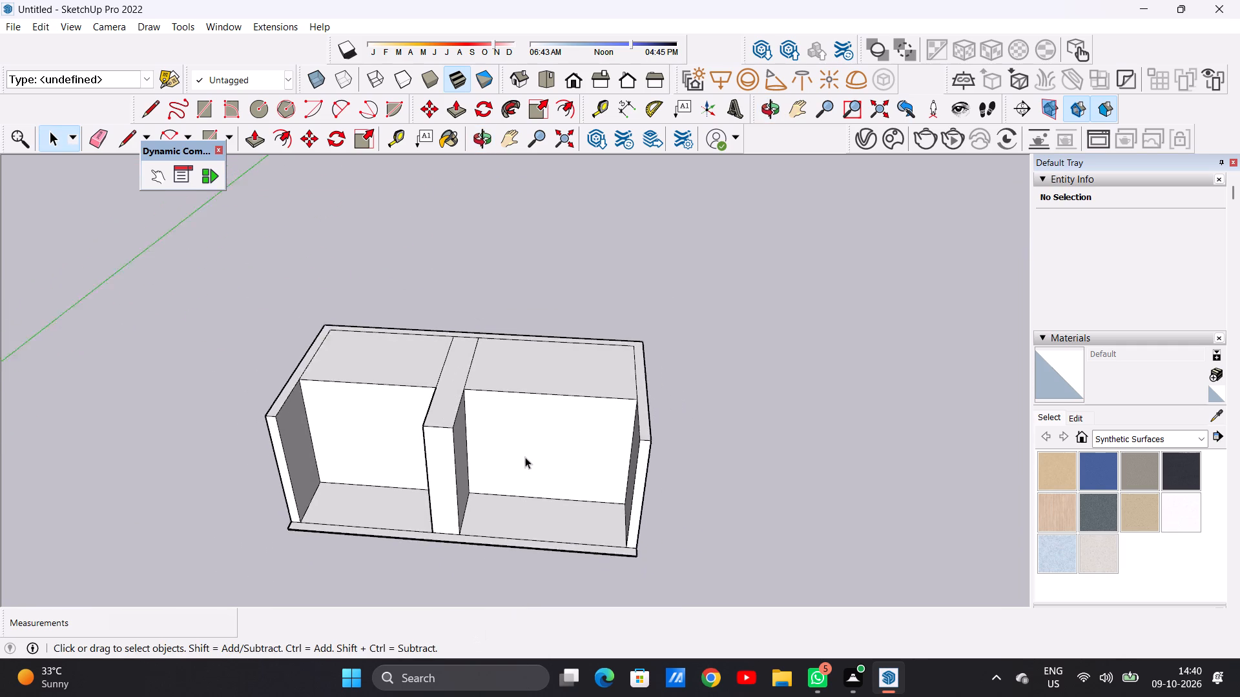
{"action": "scroll", "coordinate": [525, 457], "scroll_direction": "down", "scroll_amount": 2}
{"action": "scroll", "coordinate": [489, 513], "scroll_direction": "up", "scroll_amount": 2}
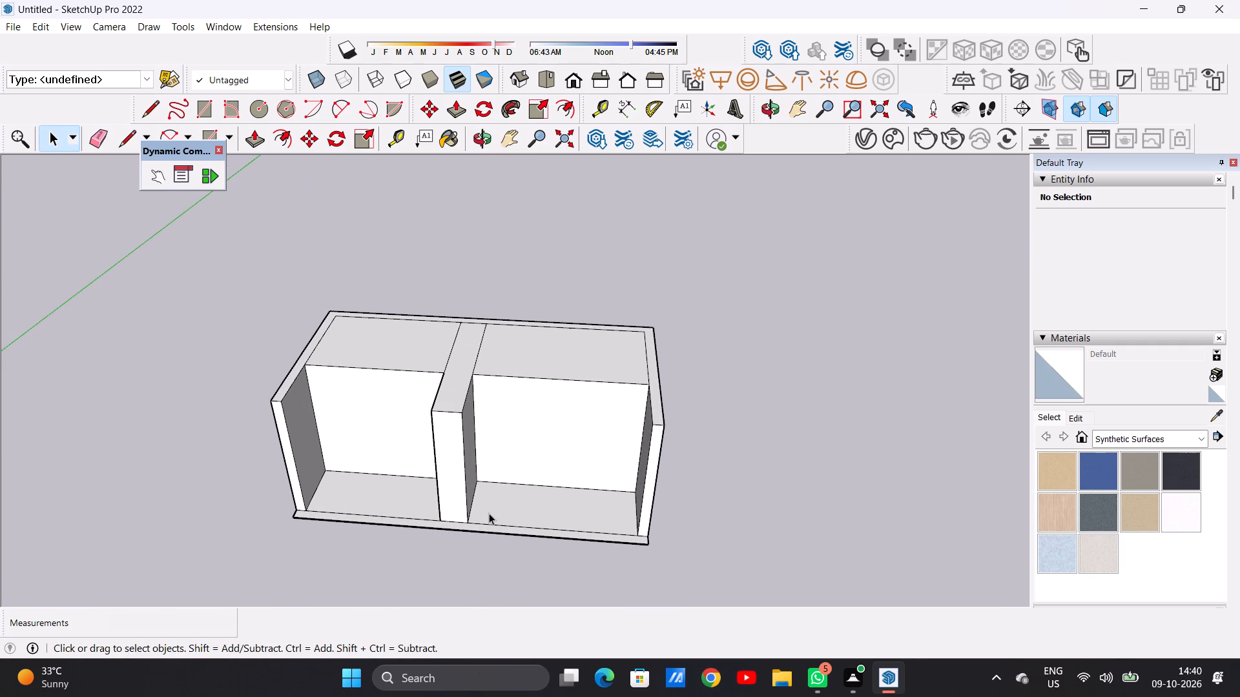
{"action": "scroll", "coordinate": [441, 484], "scroll_direction": "up", "scroll_amount": 1}
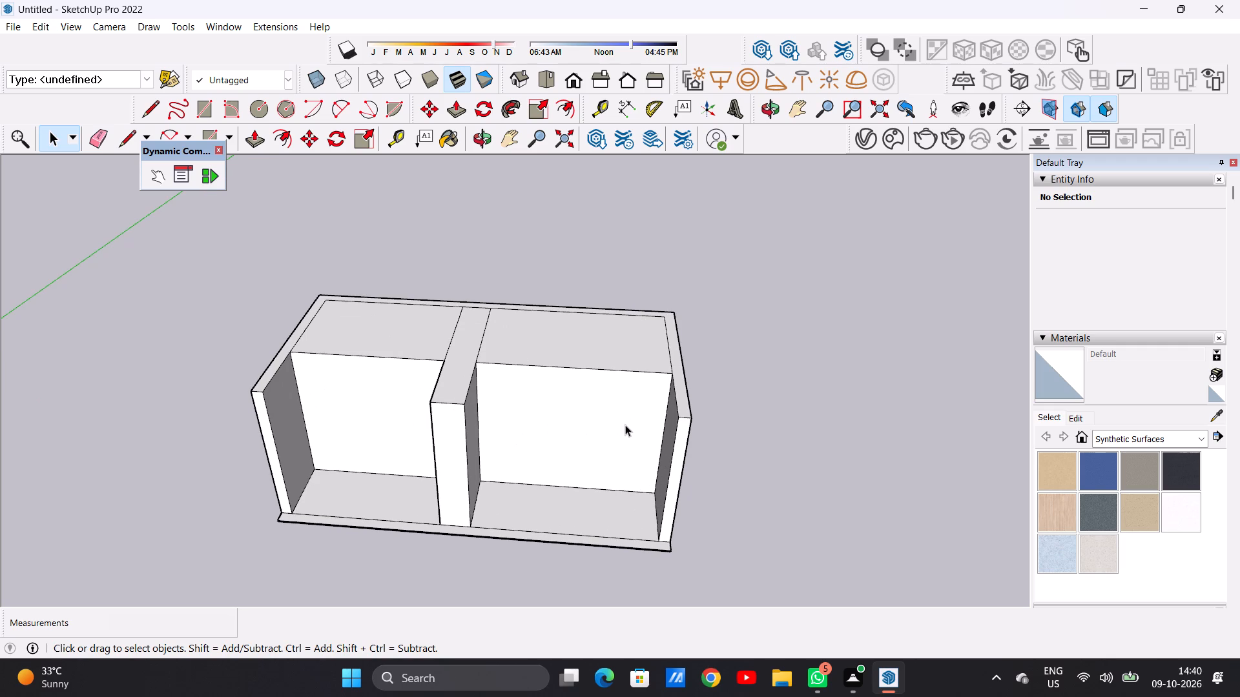
Draw an upright rectangle about 58' 8" by 32' 7" on the right bay's back wall, near the partition.
{"action": "middle_click_drag", "start_coordinate": [572, 492], "coordinate": [598, 396]}
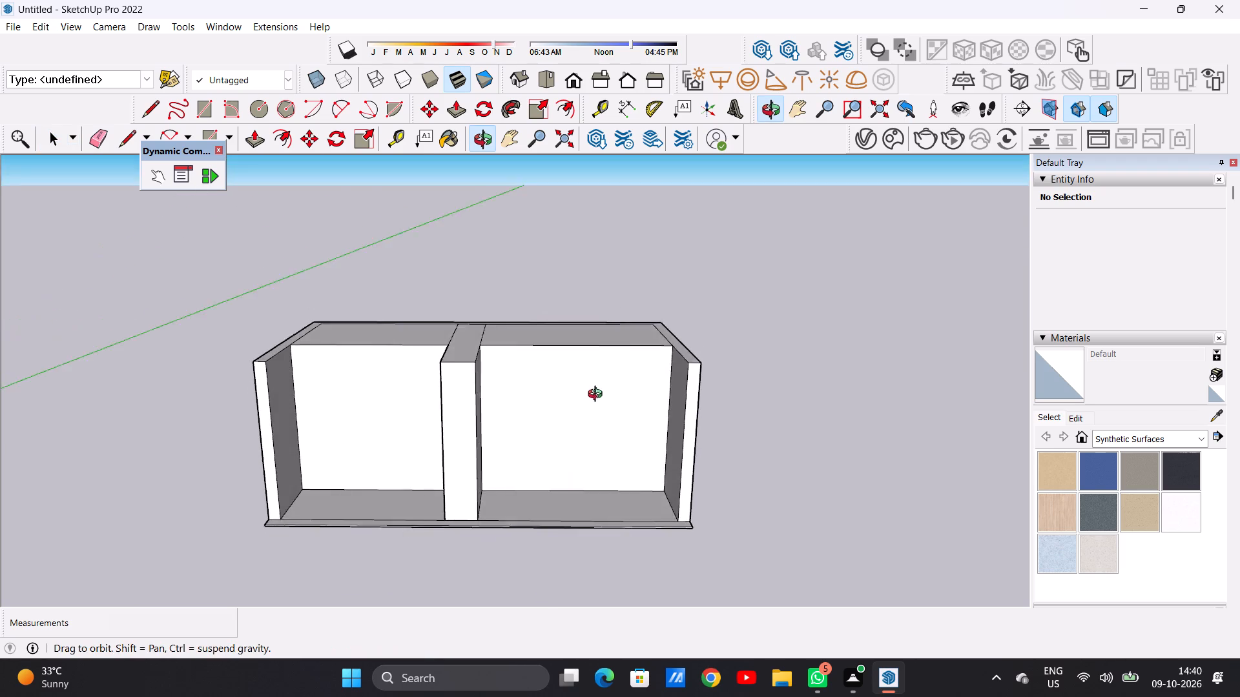
{"action": "middle_click_drag", "start_coordinate": [598, 396], "coordinate": [597, 373]}
{"action": "scroll", "coordinate": [592, 423], "scroll_direction": "up", "scroll_amount": 3}
{"action": "key", "text": "r"}
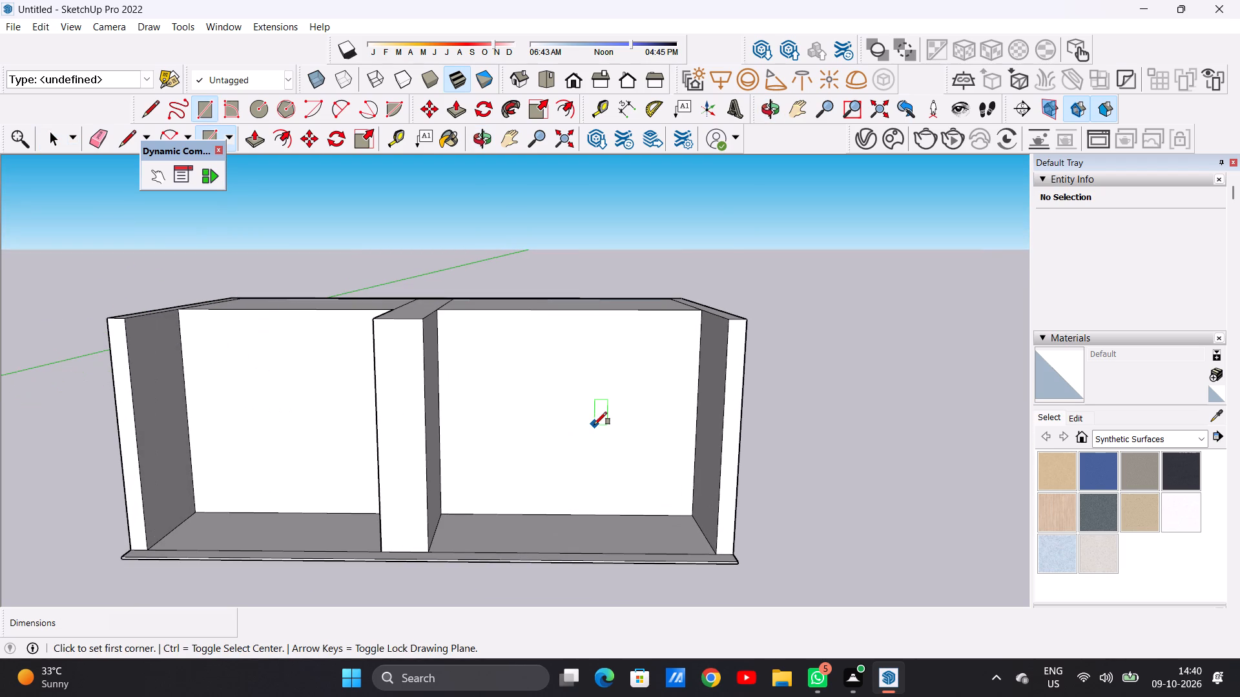
{"action": "left_click", "coordinate": [474, 331]}
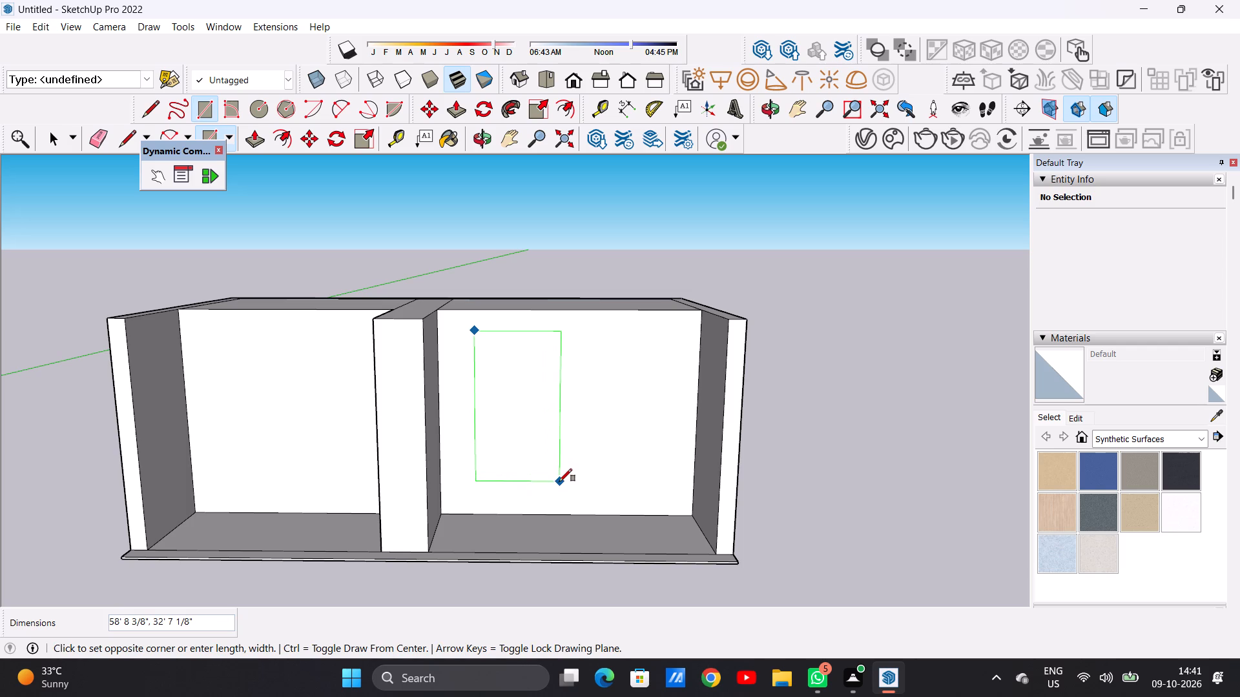
{"action": "left_click", "coordinate": [559, 481]}
{"action": "key", "text": "space"}
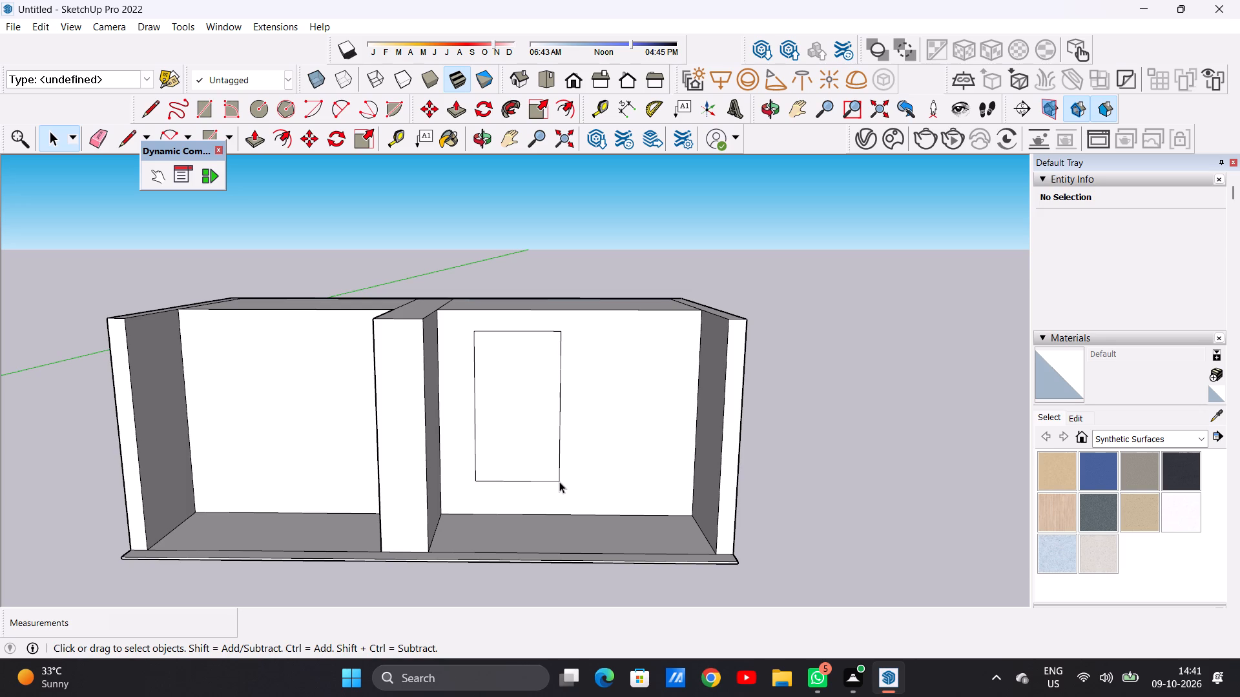
Offset the rectangle's outline inward by about 2' 10" to form a frame border.
{"action": "scroll", "coordinate": [562, 410], "scroll_direction": "up", "scroll_amount": 2}
{"action": "scroll", "coordinate": [539, 399], "scroll_direction": "down", "scroll_amount": 2}
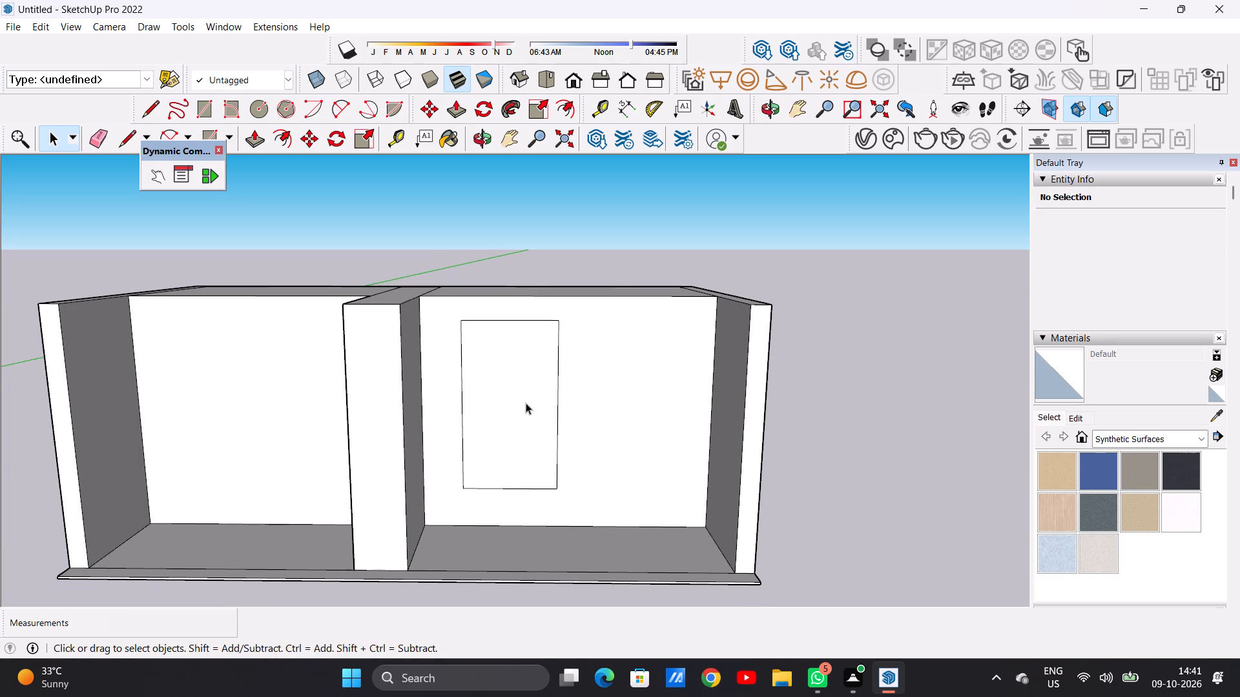
{"action": "scroll", "coordinate": [637, 396], "scroll_direction": "up", "scroll_amount": 2}
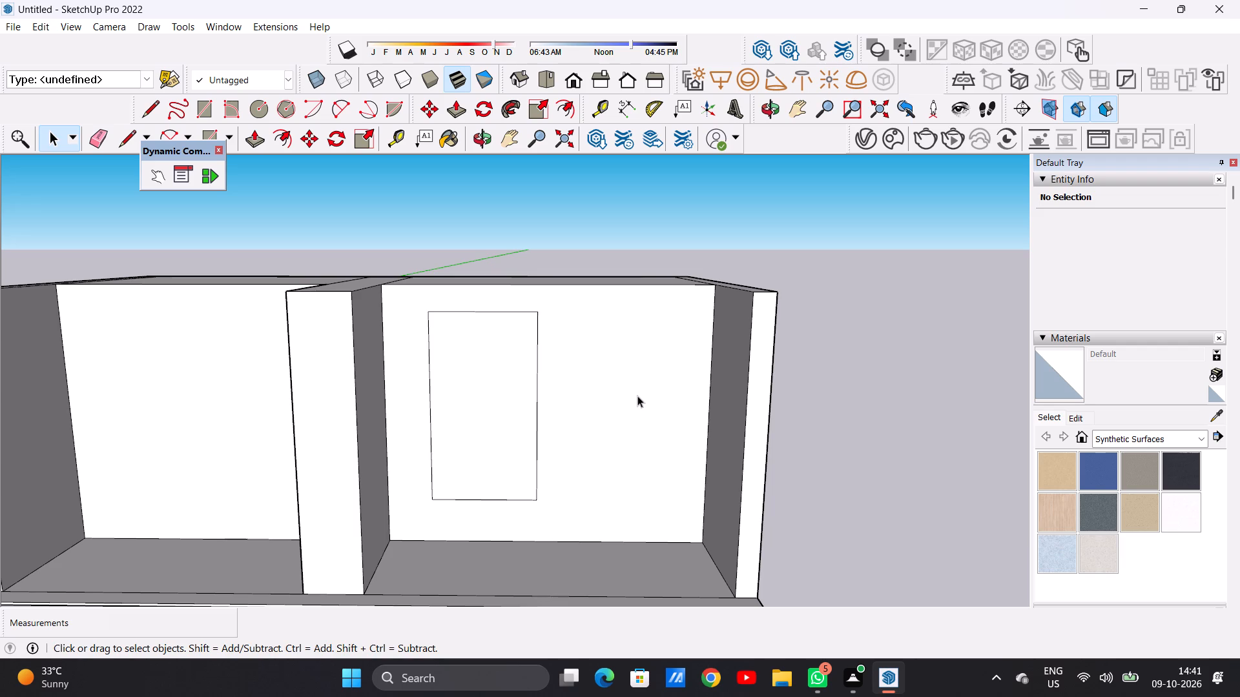
{"action": "type", "text": "OF"}
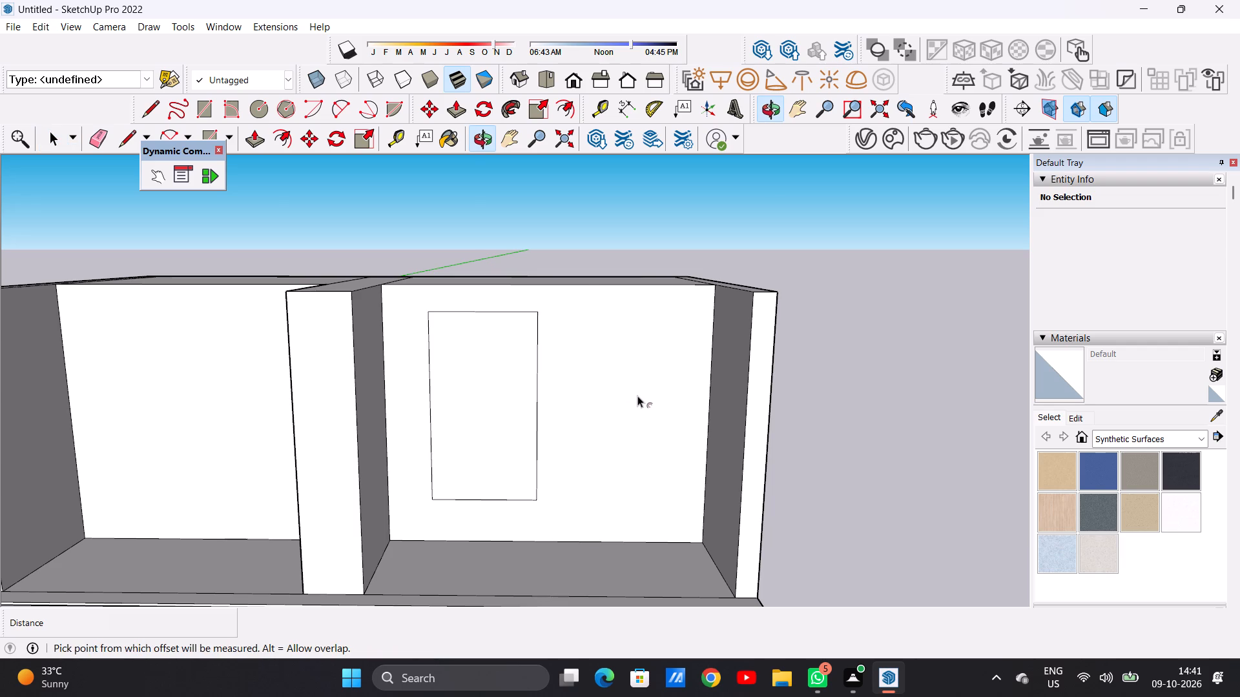
{"action": "scroll", "coordinate": [429, 328], "scroll_direction": "up", "scroll_amount": 4}
{"action": "left_click", "coordinate": [452, 305]}
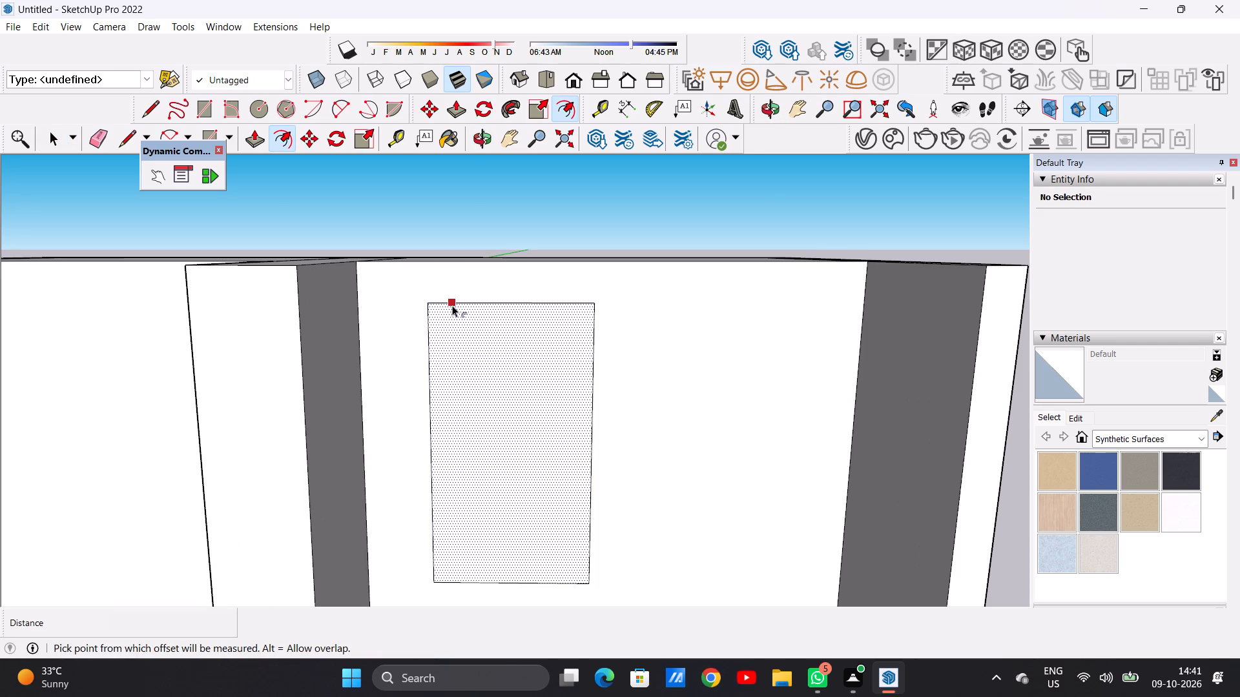
{"action": "left_click", "coordinate": [453, 318]}
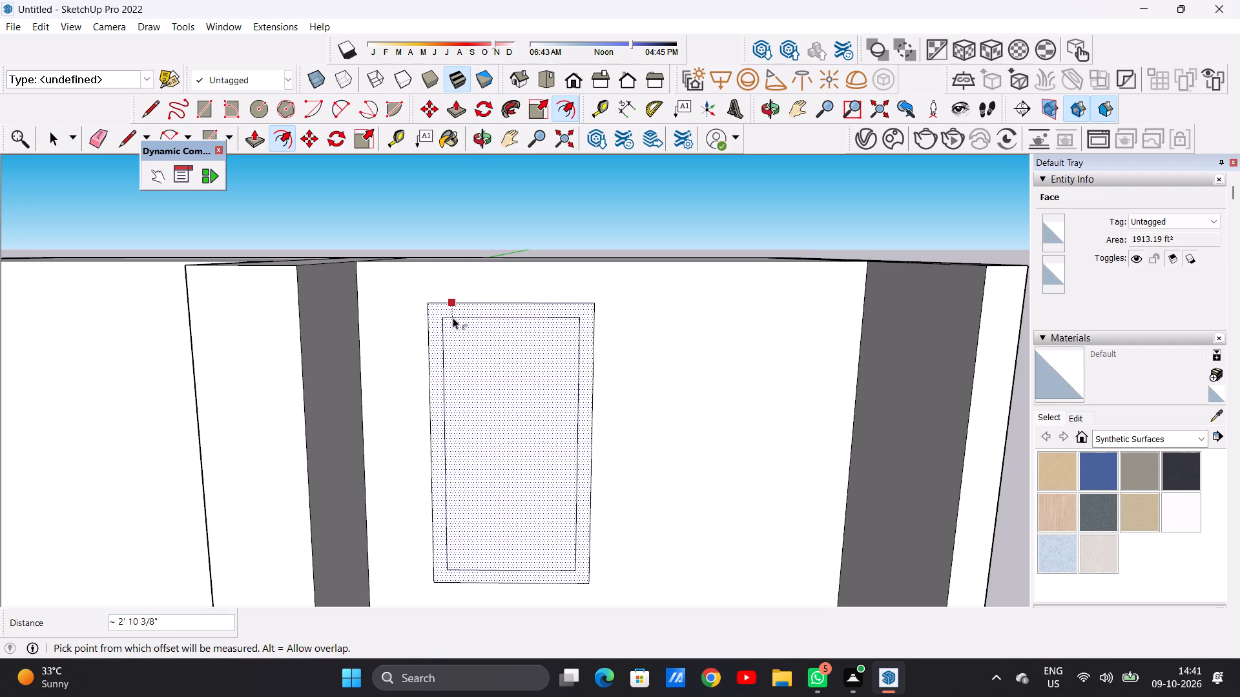
{"action": "key", "text": "space"}
Draw a window rectangle about 36' 8" by 33' 6" on the right bay's back wall, beside the door frame.
{"action": "key", "text": "r"}
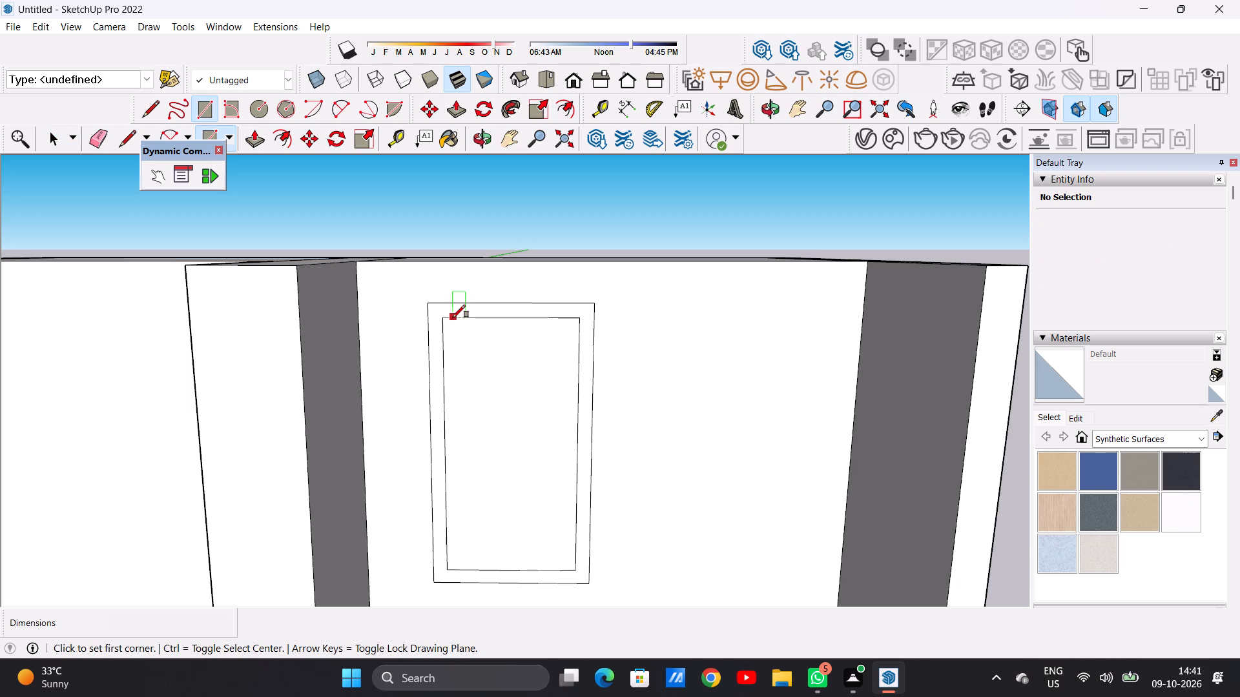
{"action": "scroll", "coordinate": [393, 383], "scroll_direction": "down", "scroll_amount": 8}
{"action": "scroll", "coordinate": [512, 383], "scroll_direction": "up", "scroll_amount": 4}
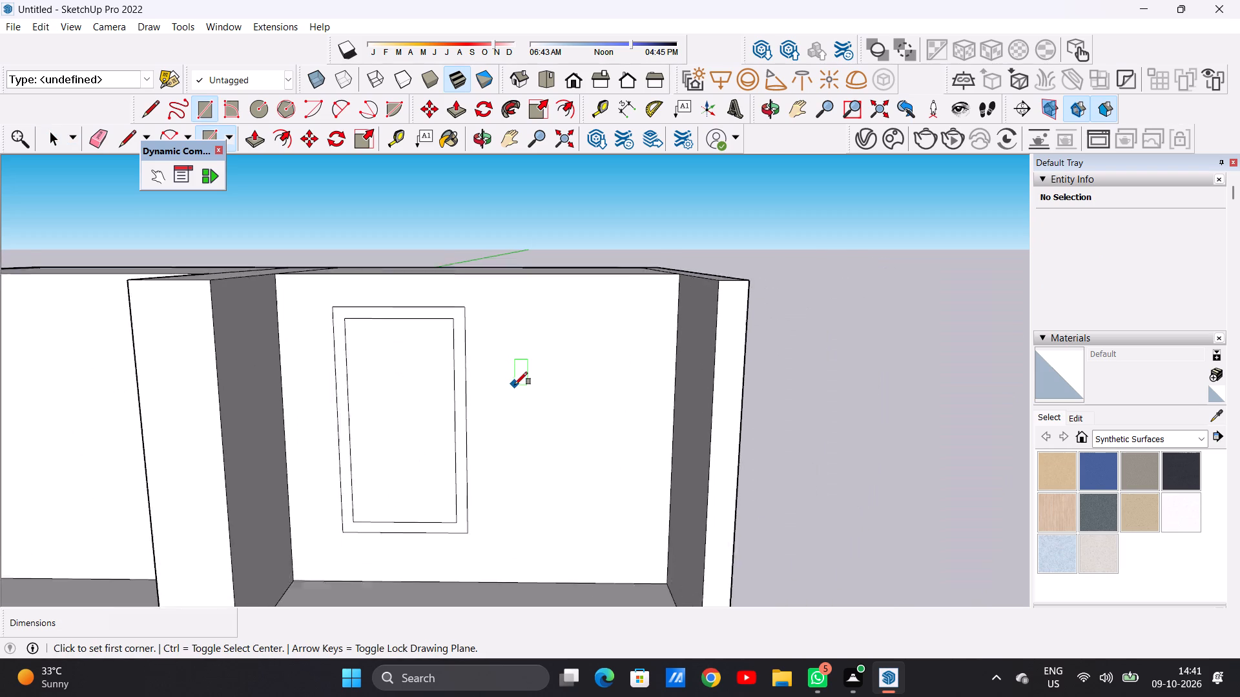
{"action": "scroll", "coordinate": [515, 385], "scroll_direction": "up", "scroll_amount": 2}
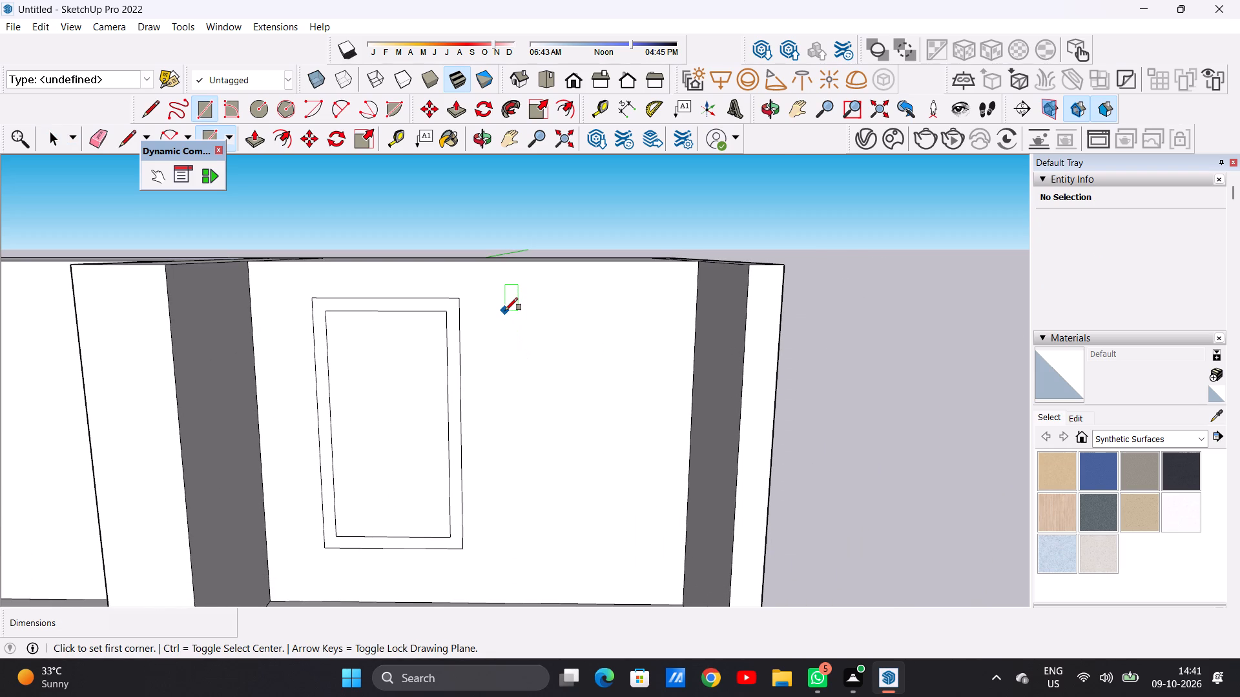
{"action": "left_click", "coordinate": [506, 298]}
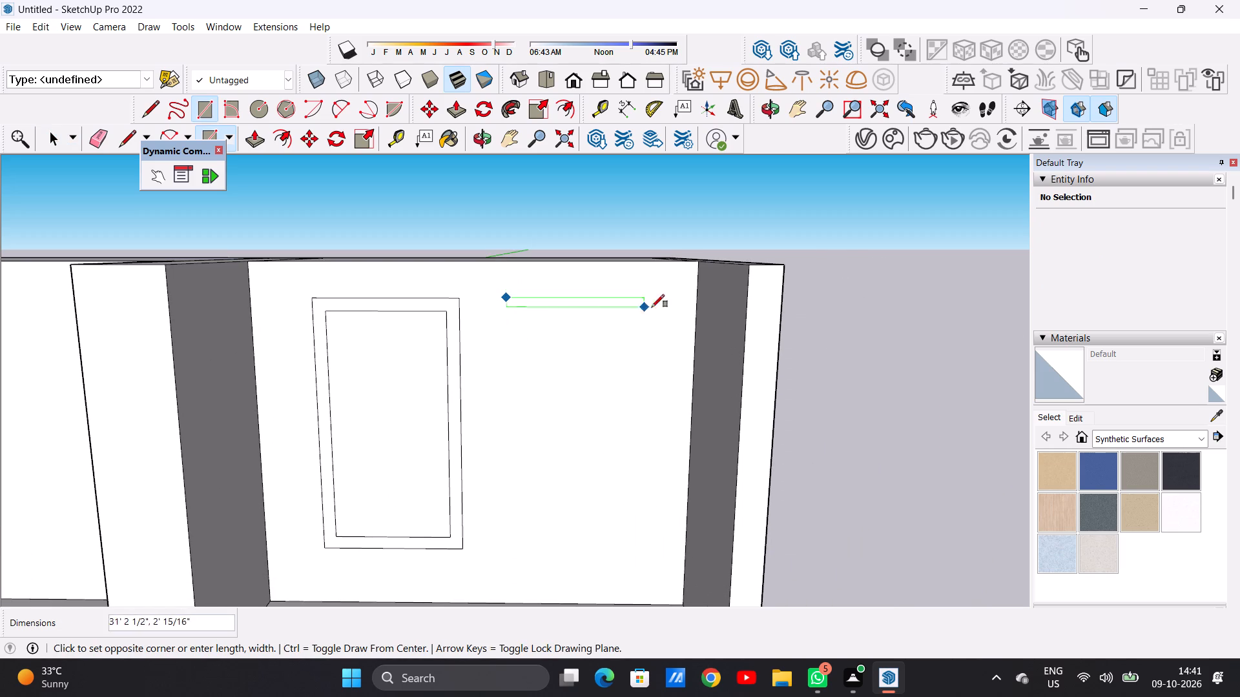
{"action": "left_click", "coordinate": [654, 459]}
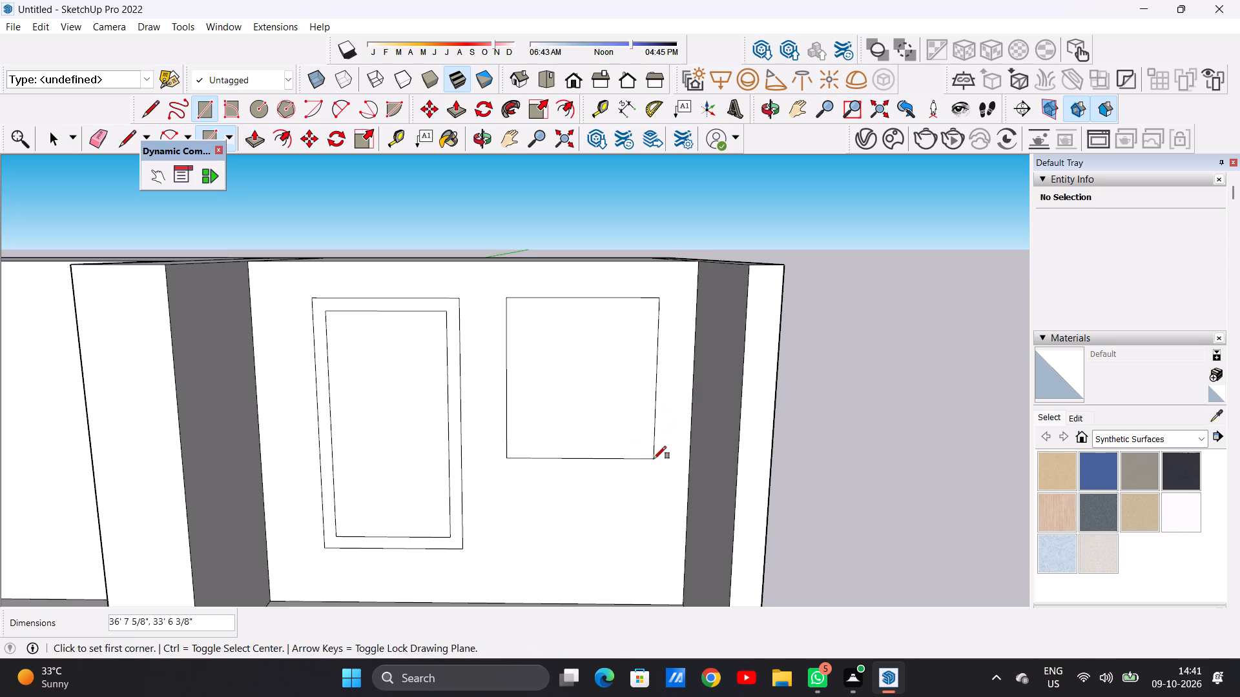
Offset the window rectangle's outline inward by about 2' 3" to form its frame border.
{"action": "key", "text": "space"}
{"action": "type", "text": "OF"}
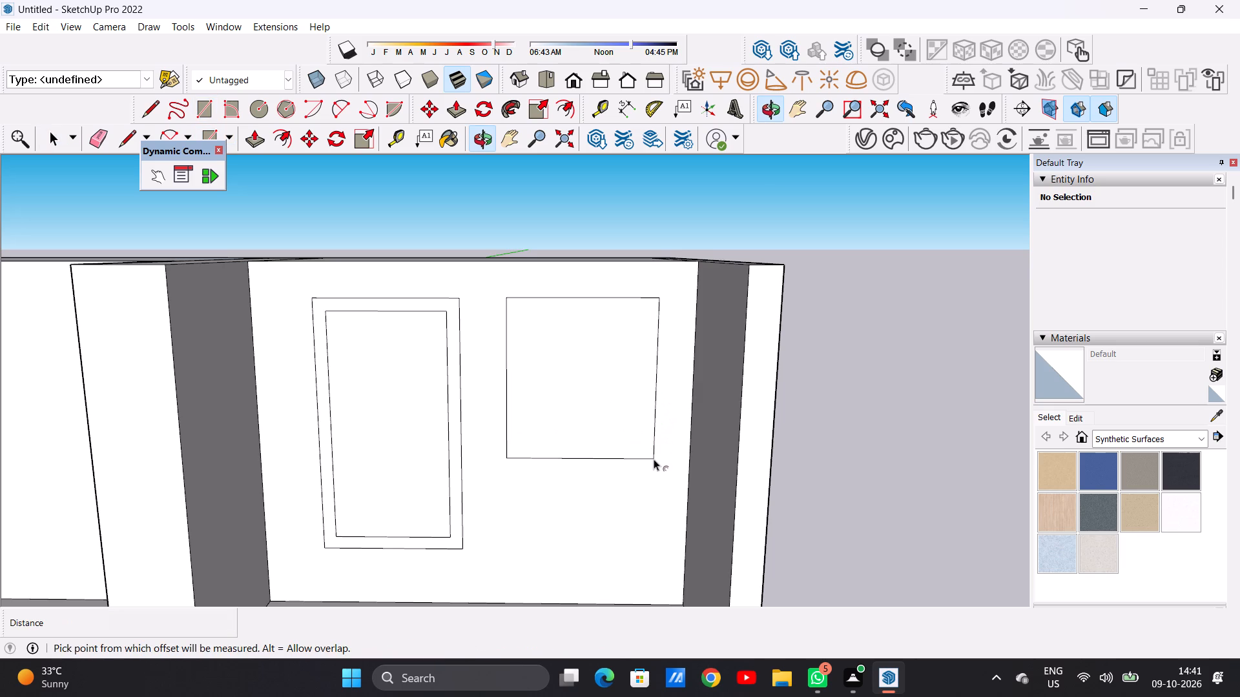
{"action": "left_click", "coordinate": [543, 317]}
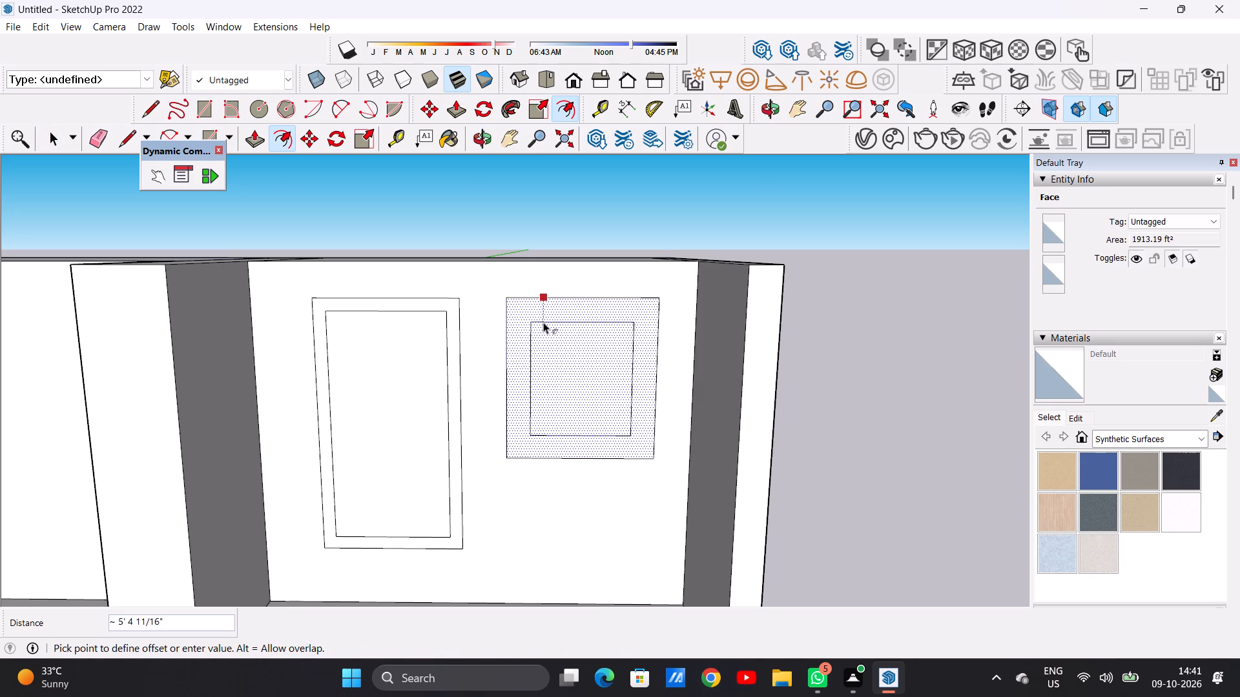
{"action": "left_click", "coordinate": [537, 308]}
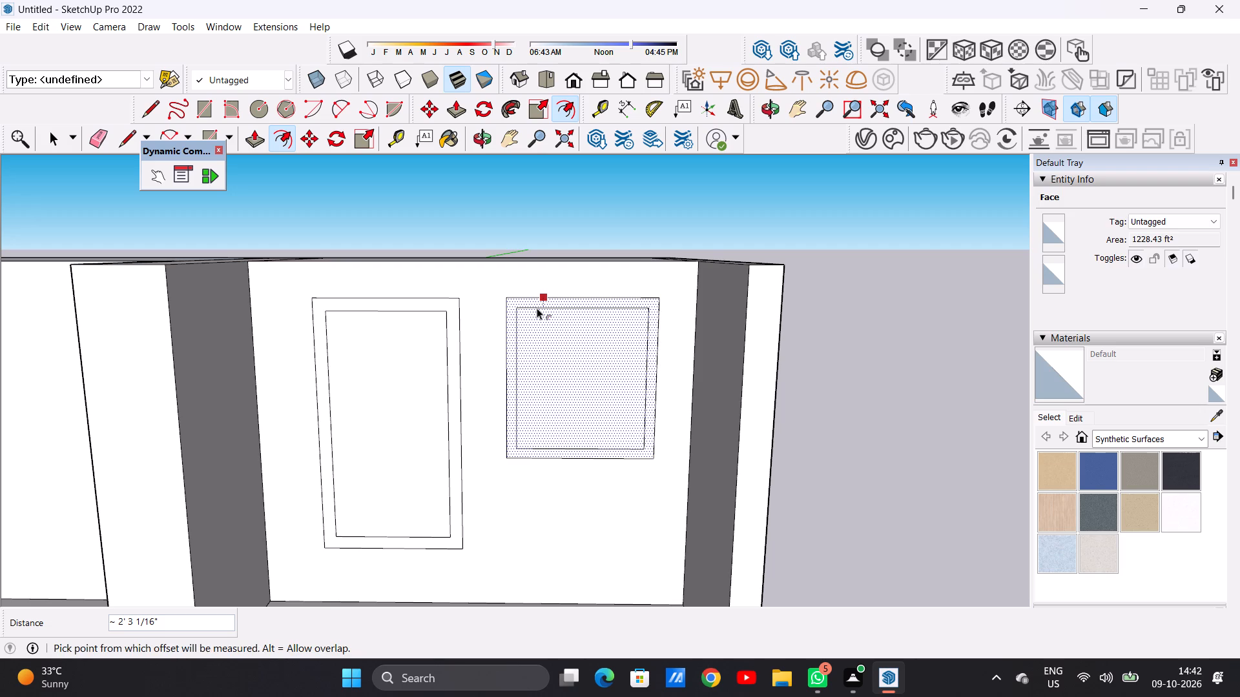
Draw two closely spaced vertical lines, each about 32' 1" long, across the middle of the window's inner rectangle as a mullion.
{"action": "key", "text": "space"}
{"action": "key", "text": "l"}
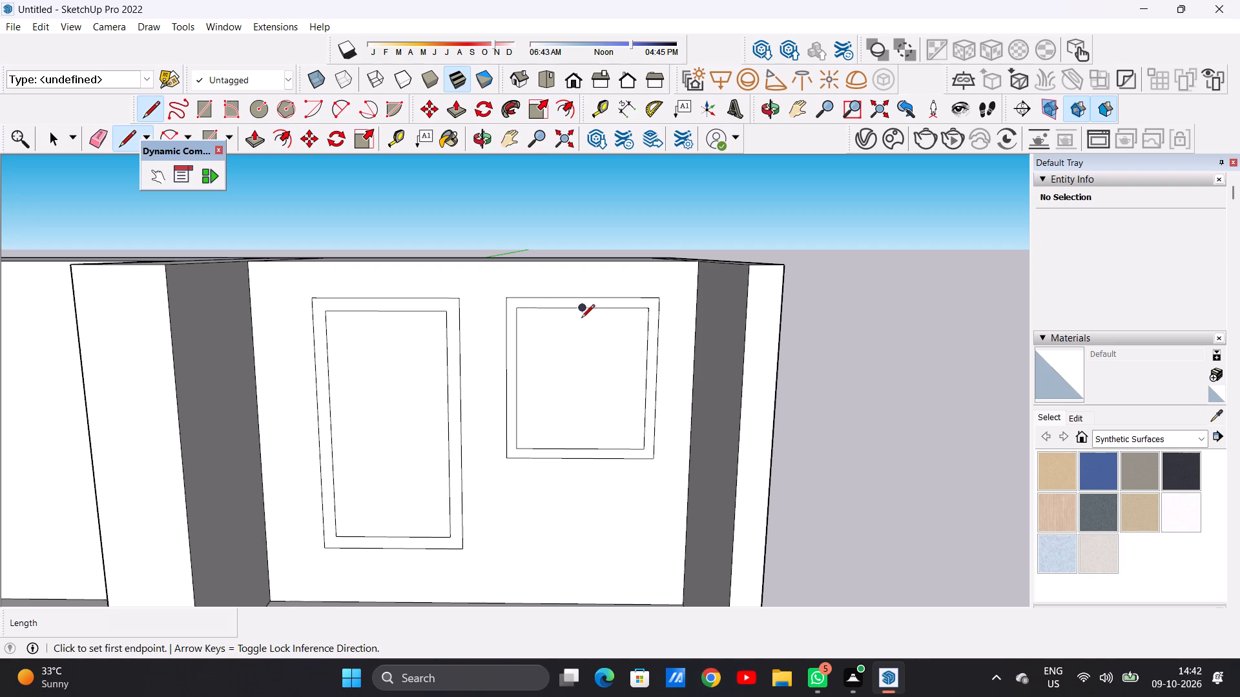
{"action": "scroll", "coordinate": [581, 319], "scroll_direction": "up", "scroll_amount": 7}
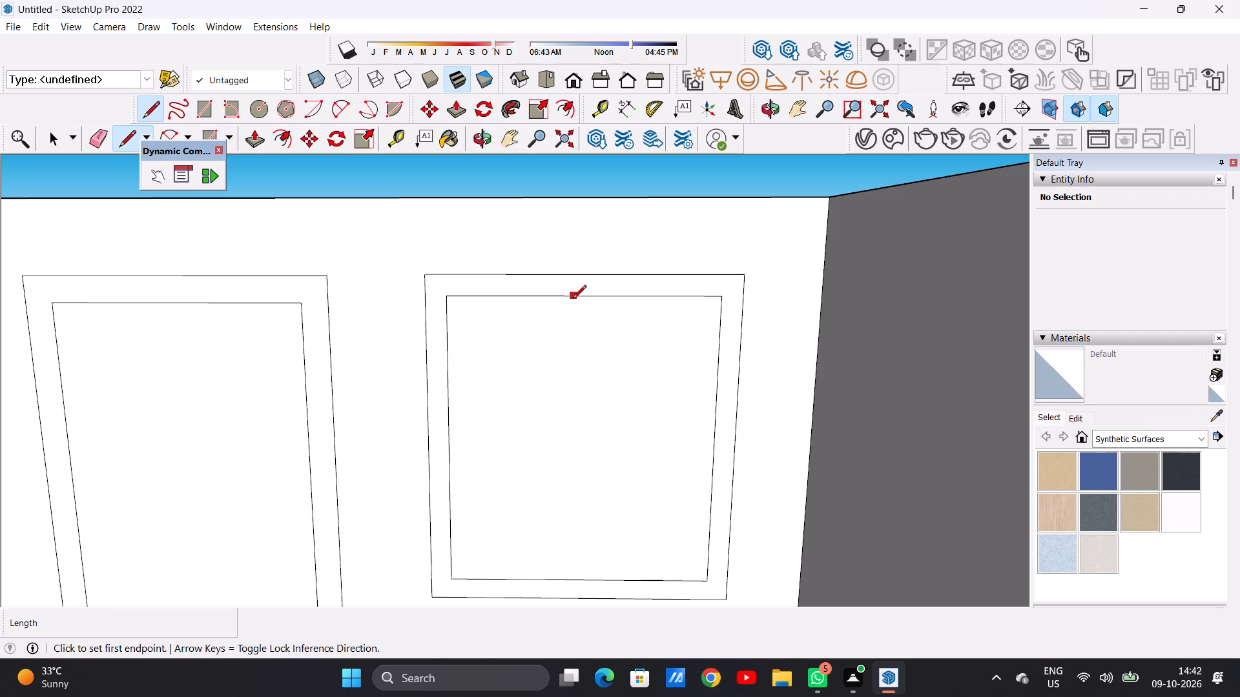
{"action": "left_click", "coordinate": [573, 299]}
{"action": "scroll", "coordinate": [548, 421], "scroll_direction": "down", "scroll_amount": 3}
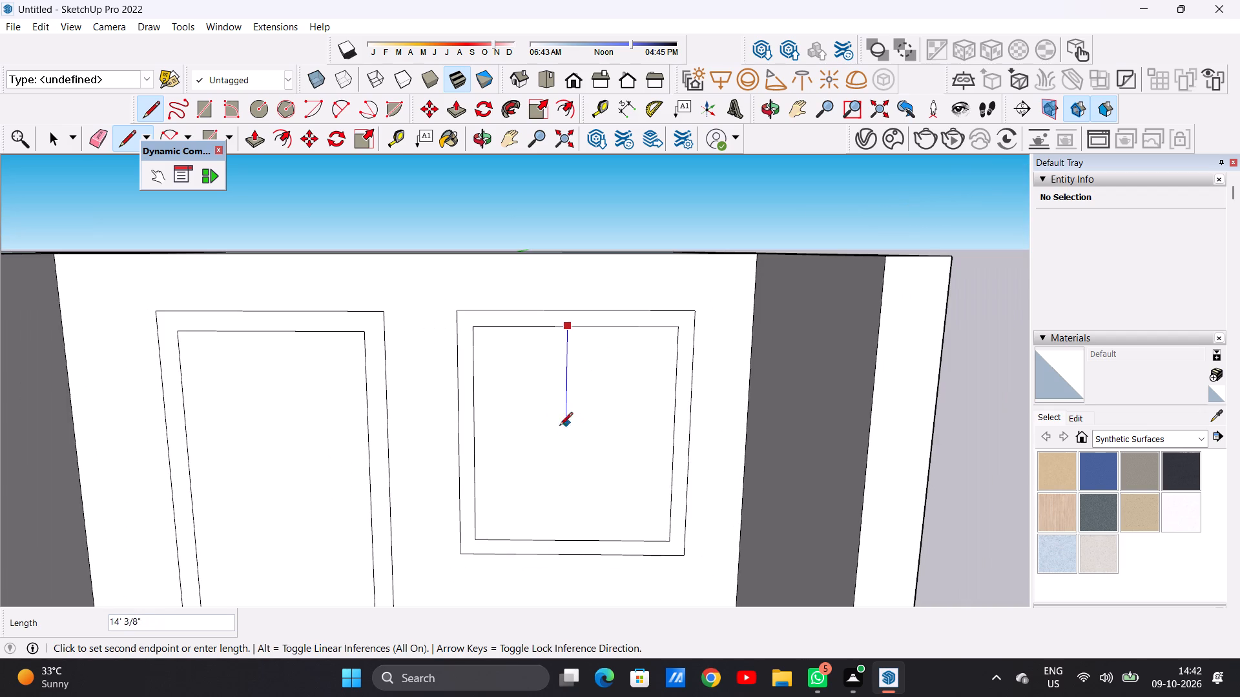
{"action": "left_click", "coordinate": [564, 541]}
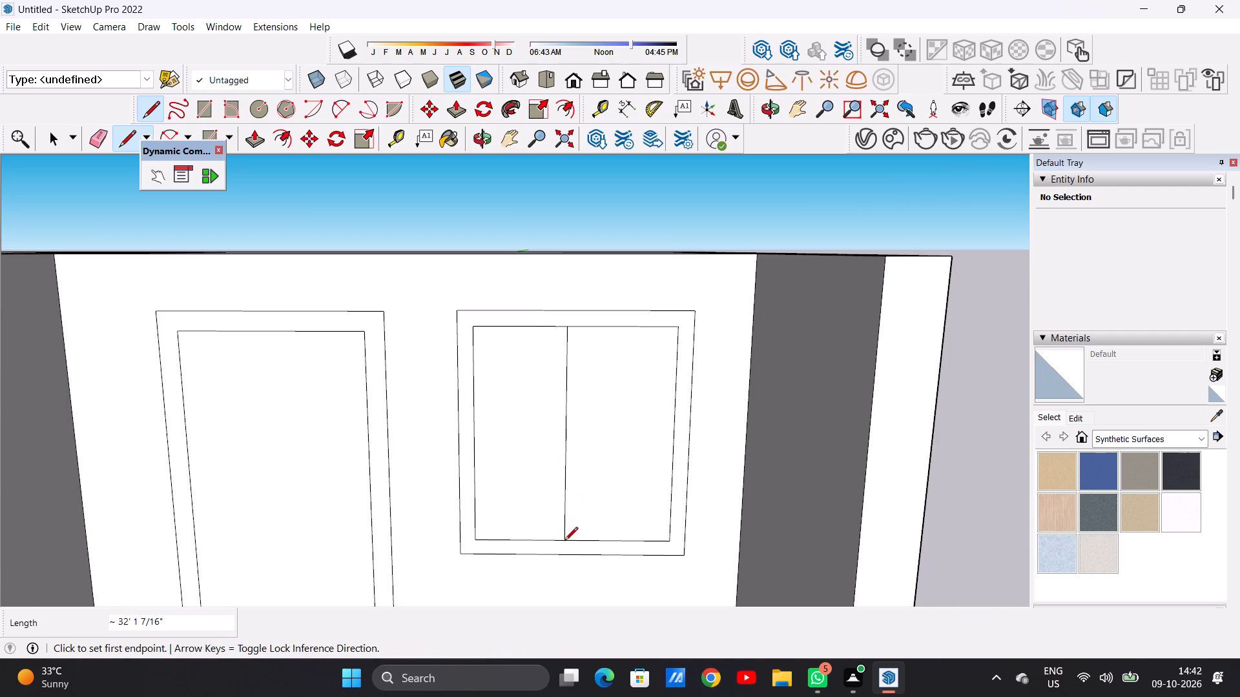
{"action": "left_click", "coordinate": [581, 328]}
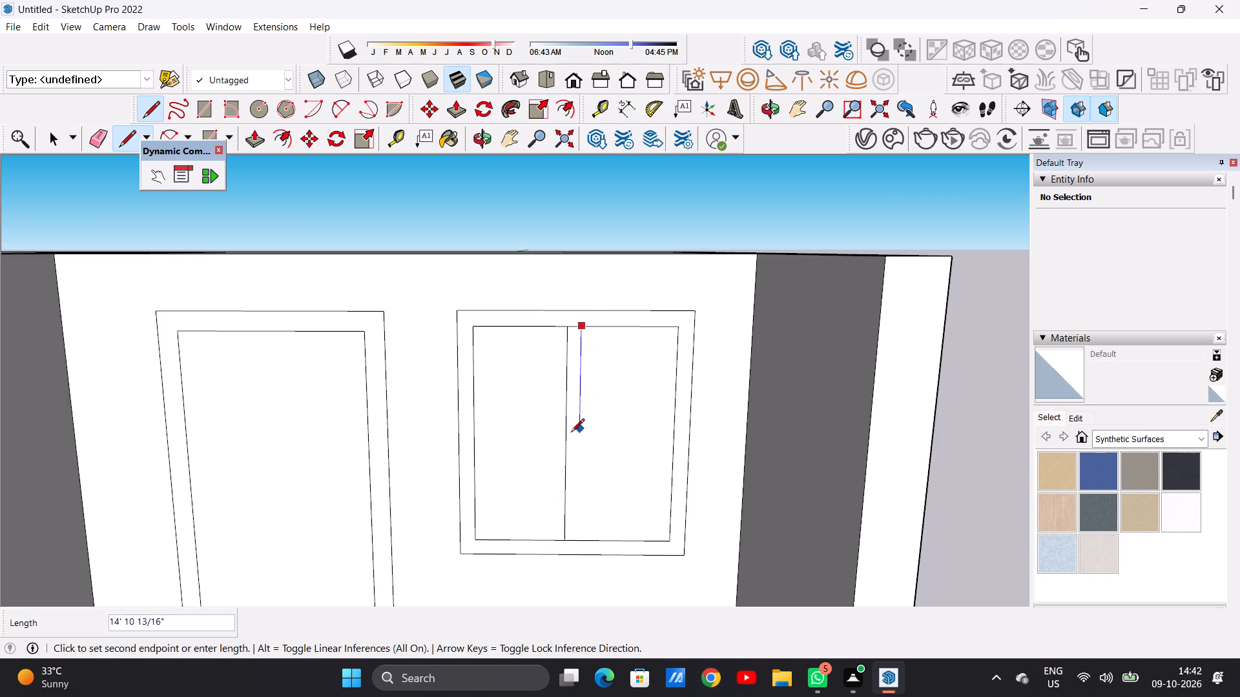
{"action": "left_click", "coordinate": [580, 545]}
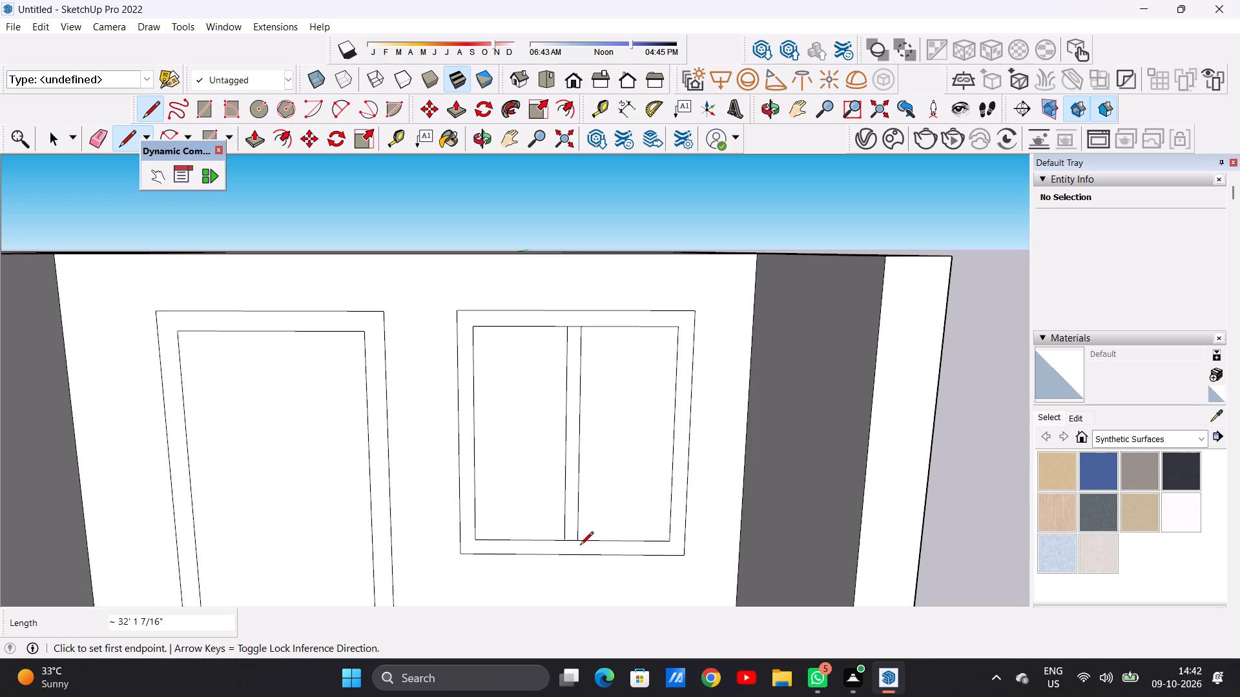
{"action": "key", "text": "space"}
Examine the building's open front, top and right end wall from several angles.
{"action": "scroll", "coordinate": [209, 443], "scroll_direction": "down", "scroll_amount": 6}
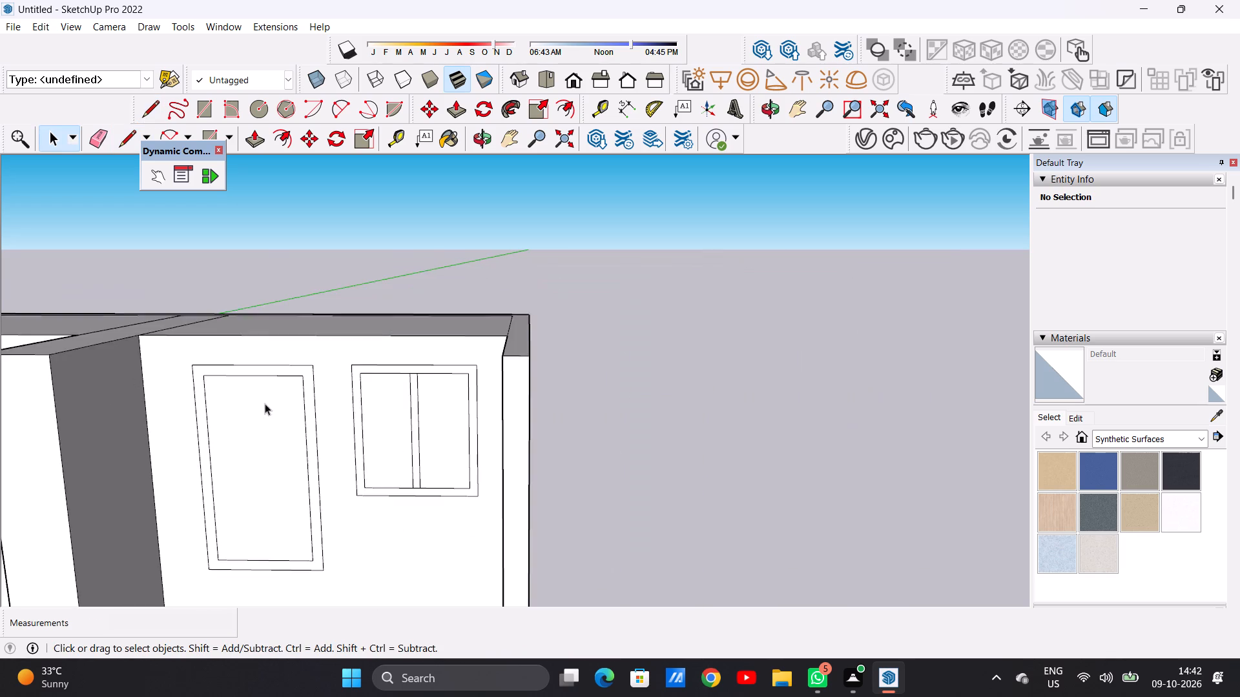
{"action": "scroll", "coordinate": [265, 403], "scroll_direction": "down", "scroll_amount": 10}
{"action": "middle_click_drag", "start_coordinate": [171, 410], "coordinate": [226, 401]}
{"action": "scroll", "coordinate": [306, 409], "scroll_direction": "down", "scroll_amount": 5}
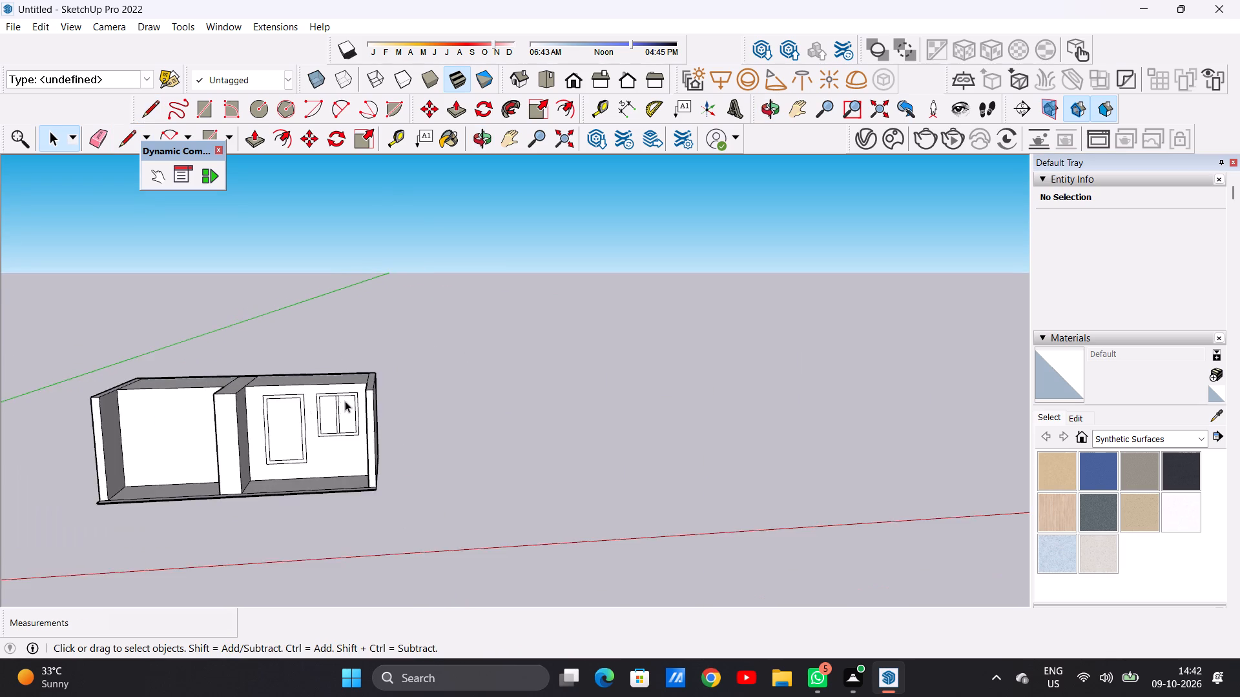
{"action": "scroll", "coordinate": [345, 401], "scroll_direction": "down", "scroll_amount": 4}
{"action": "scroll", "coordinate": [265, 414], "scroll_direction": "up", "scroll_amount": 7}
{"action": "scroll", "coordinate": [338, 418], "scroll_direction": "down", "scroll_amount": 2}
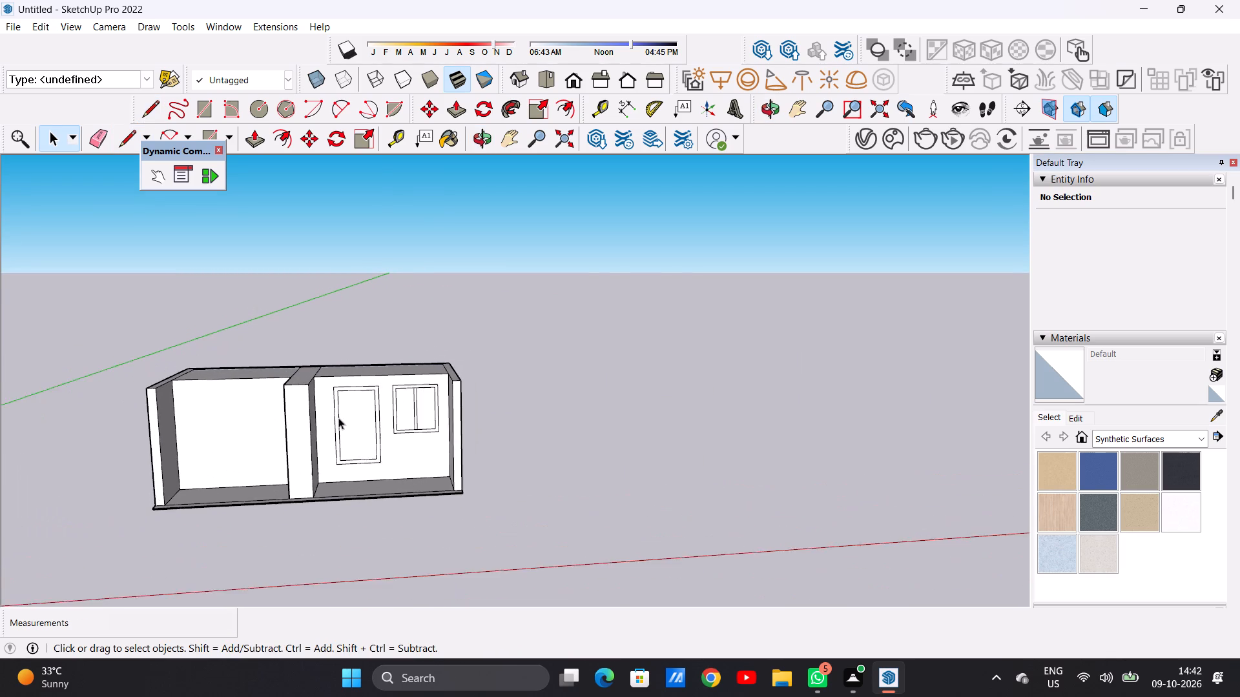
{"action": "scroll", "coordinate": [338, 418], "scroll_direction": "down", "scroll_amount": 1}
{"action": "middle_click_drag", "start_coordinate": [443, 418], "coordinate": [143, 385]}
{"action": "middle_click_drag", "start_coordinate": [548, 407], "coordinate": [471, 438]}
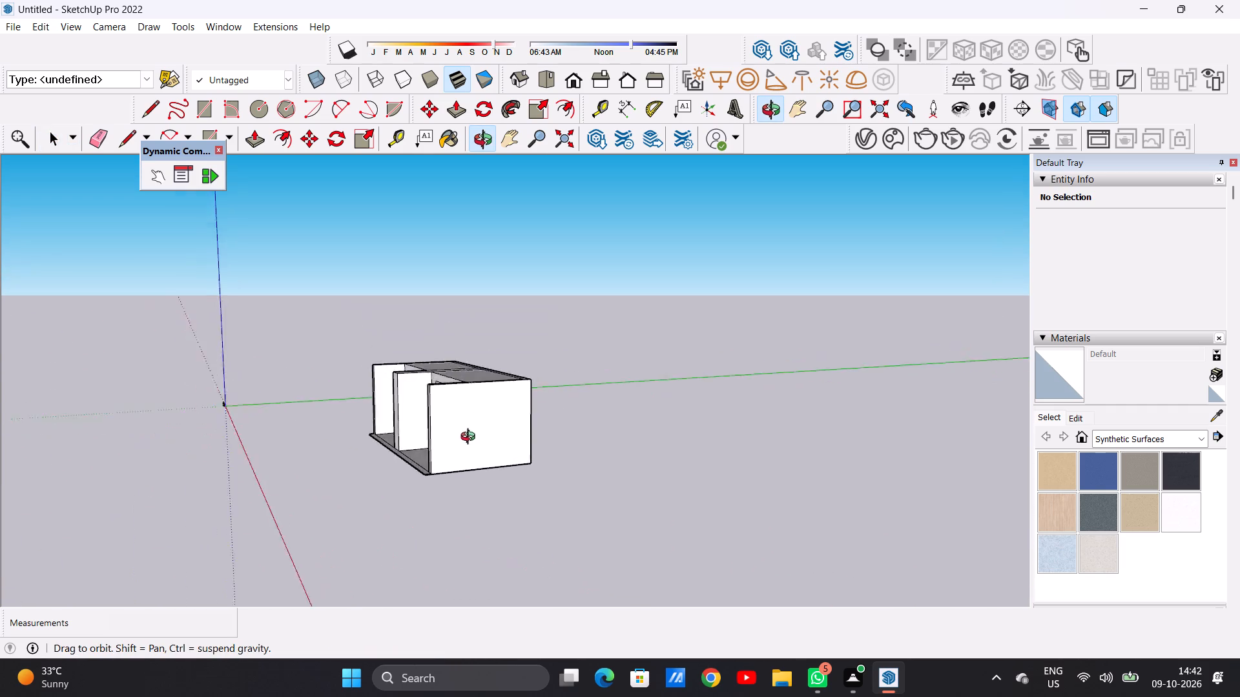
{"action": "middle_click_drag", "start_coordinate": [471, 438], "coordinate": [393, 489]}
{"action": "scroll", "coordinate": [458, 448], "scroll_direction": "up", "scroll_amount": 4}
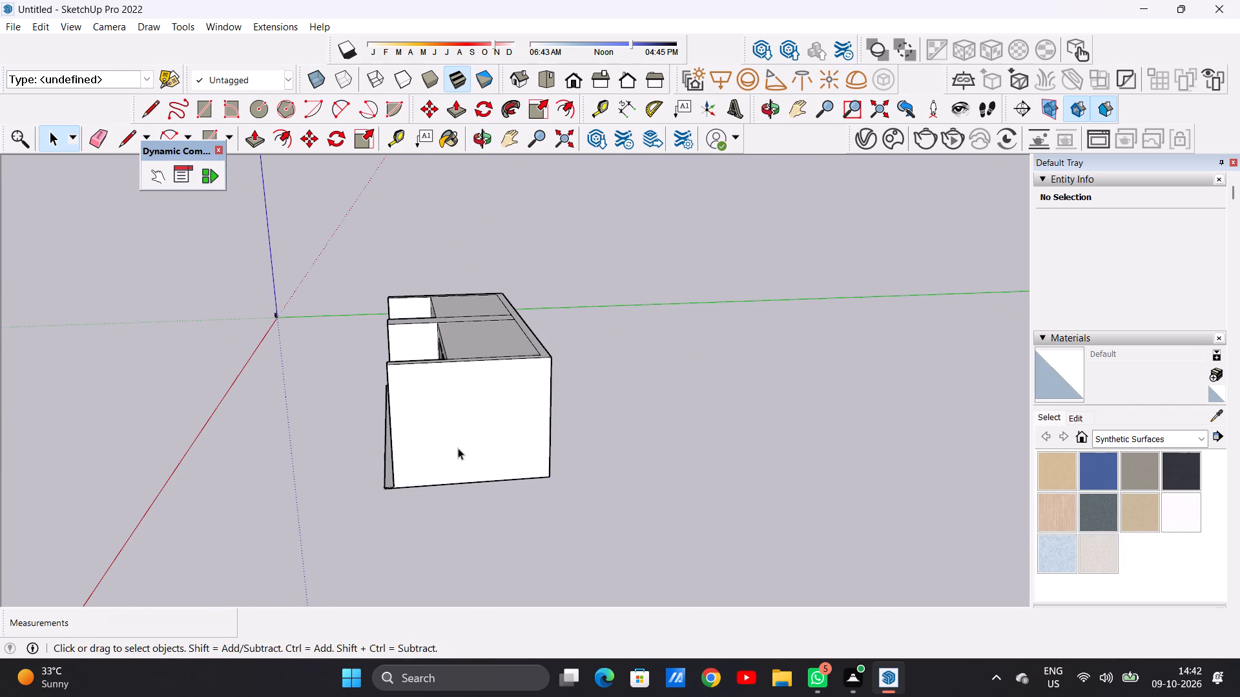
{"action": "scroll", "coordinate": [471, 425], "scroll_direction": "down", "scroll_amount": 2}
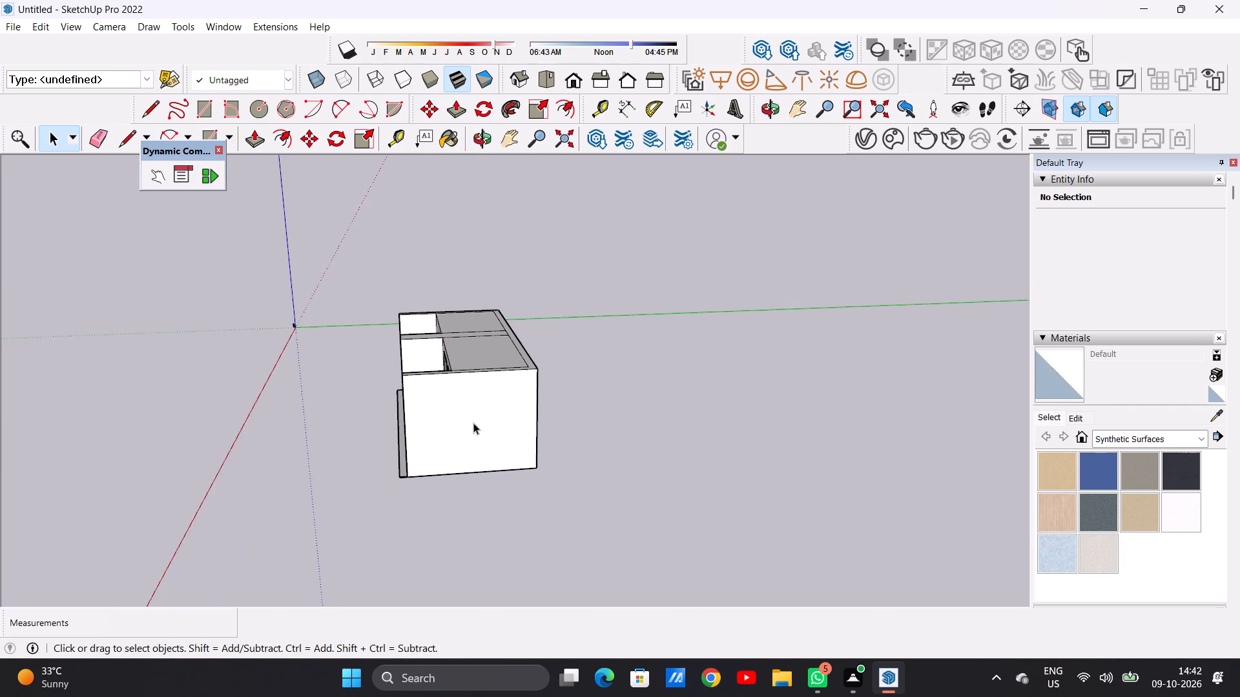
{"action": "scroll", "coordinate": [473, 423], "scroll_direction": "down", "scroll_amount": 2}
{"action": "middle_click_drag", "start_coordinate": [489, 434], "coordinate": [459, 415]}
{"action": "scroll", "coordinate": [433, 411], "scroll_direction": "up", "scroll_amount": 3}
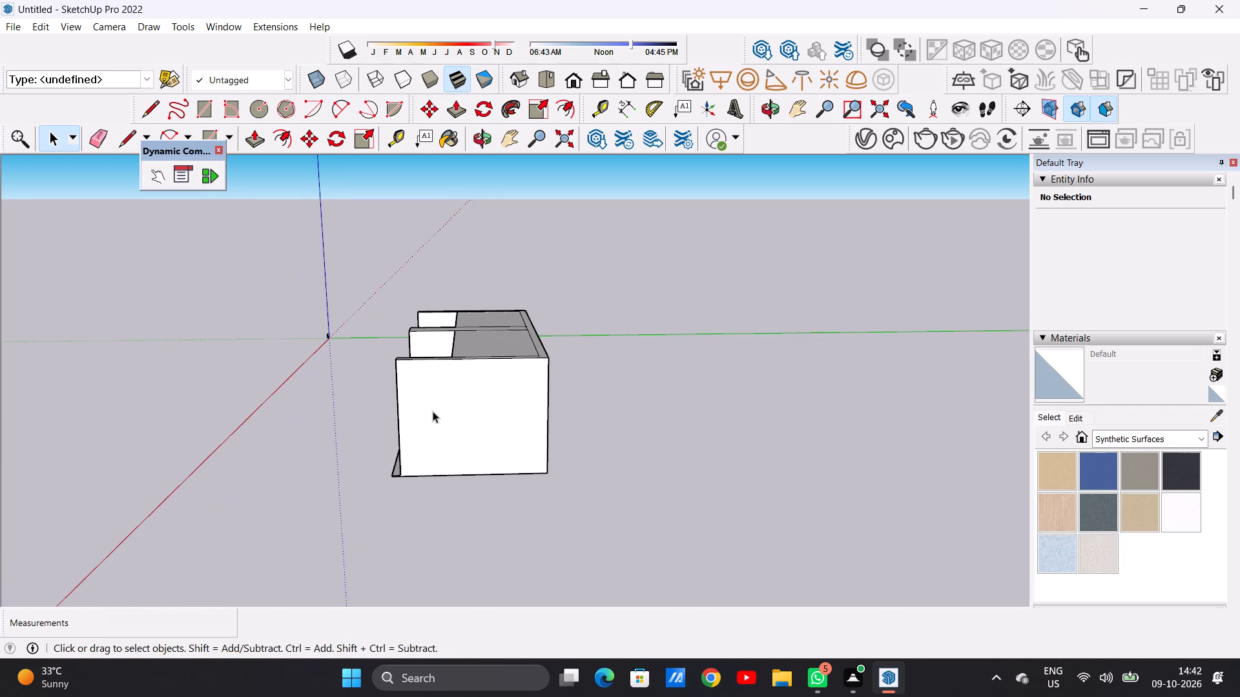
{"action": "middle_click_drag", "start_coordinate": [433, 411], "coordinate": [660, 427]}
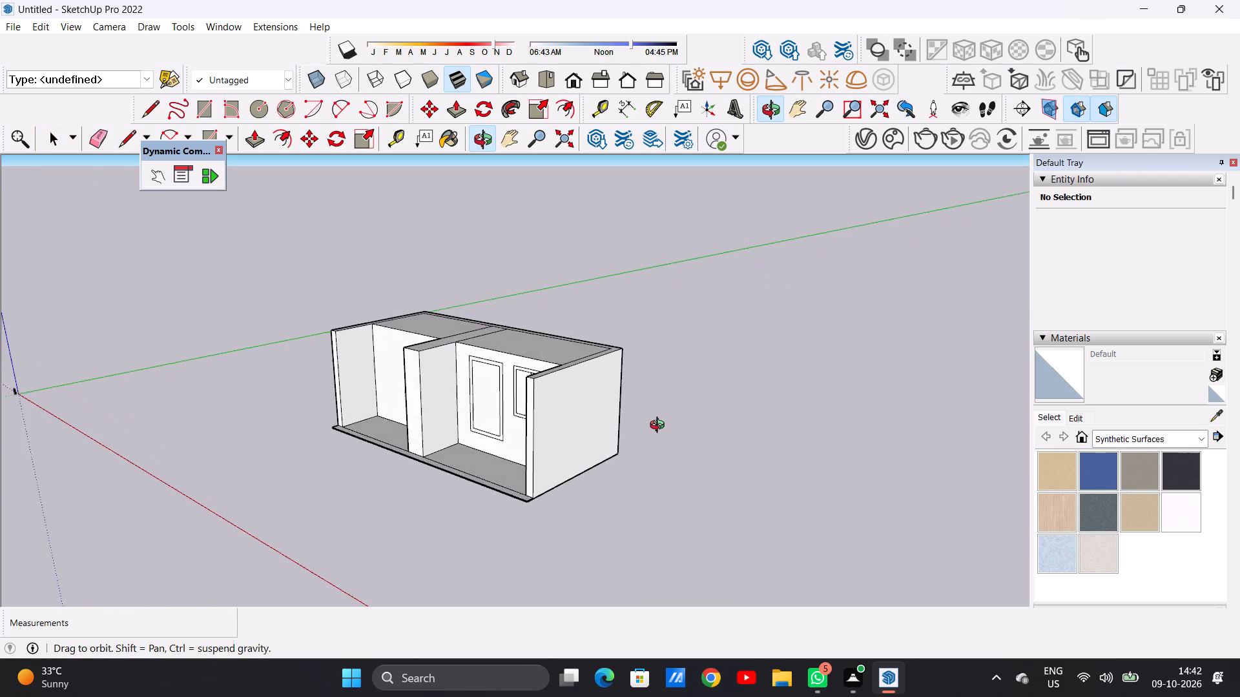
{"action": "middle_click_drag", "start_coordinate": [660, 427], "coordinate": [650, 450]}
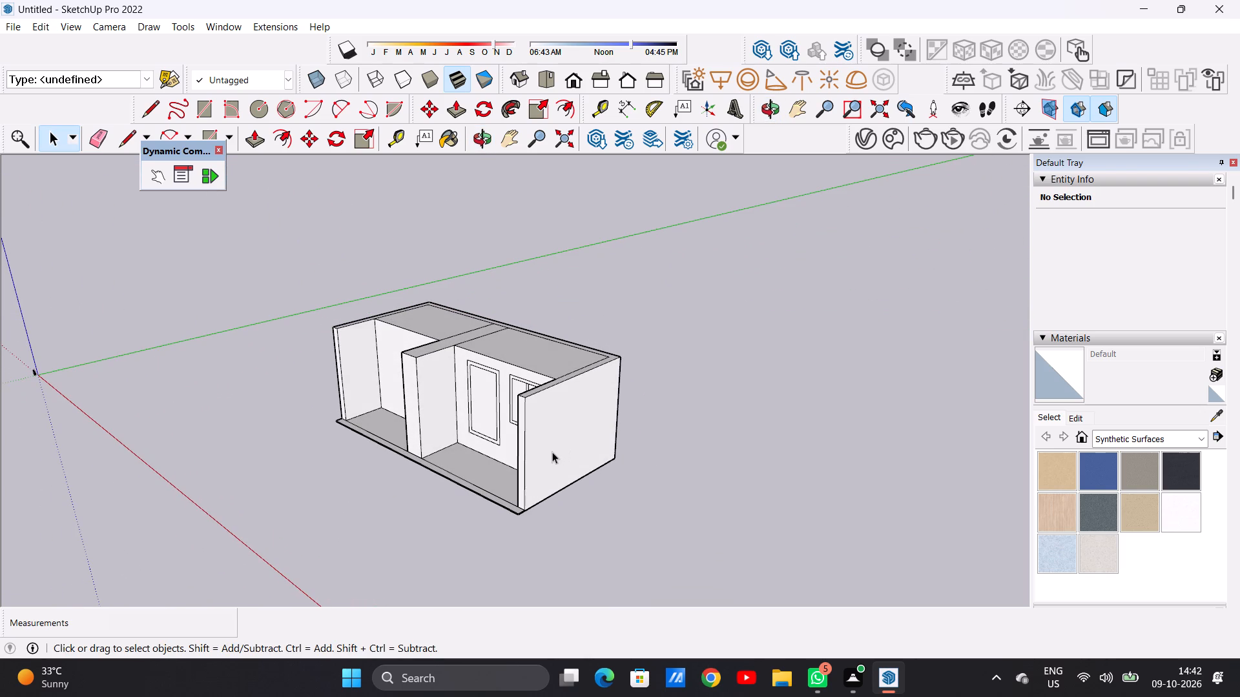
Push/Pull the building's outer rear face backward by about 36' 7".
{"action": "scroll", "coordinate": [552, 452], "scroll_direction": "down", "scroll_amount": 2}
{"action": "middle_click_drag", "start_coordinate": [581, 445], "coordinate": [285, 452]}
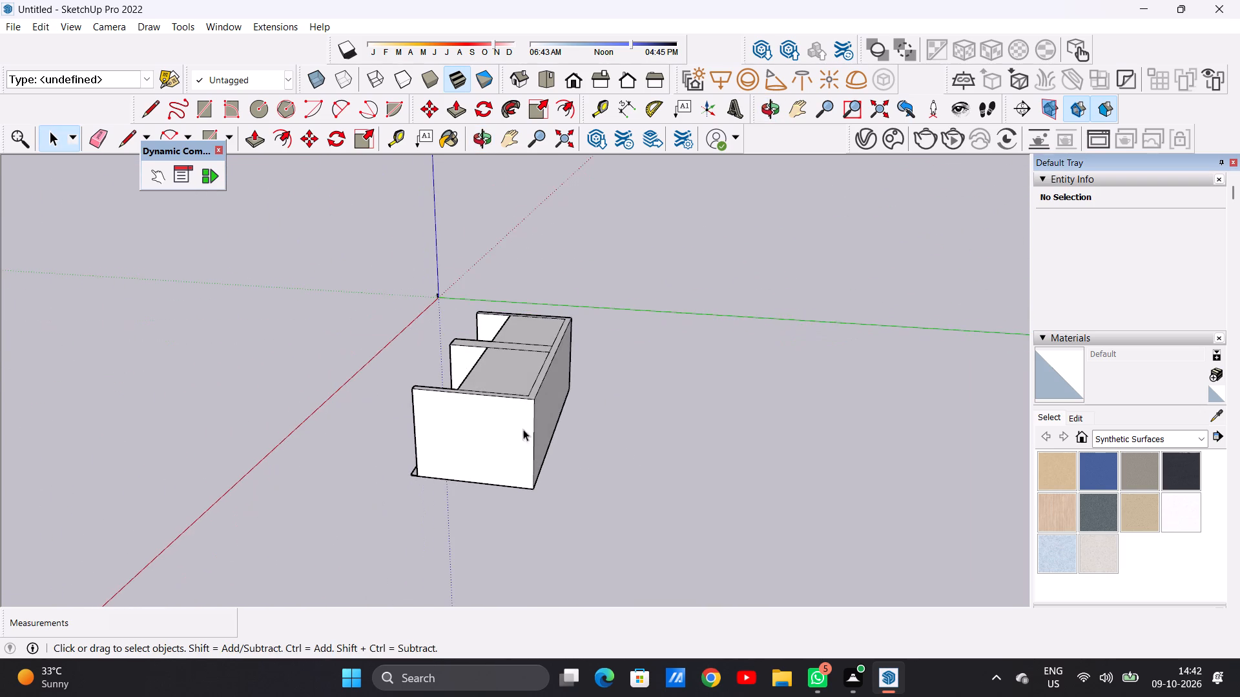
{"action": "scroll", "coordinate": [565, 420], "scroll_direction": "up", "scroll_amount": 6}
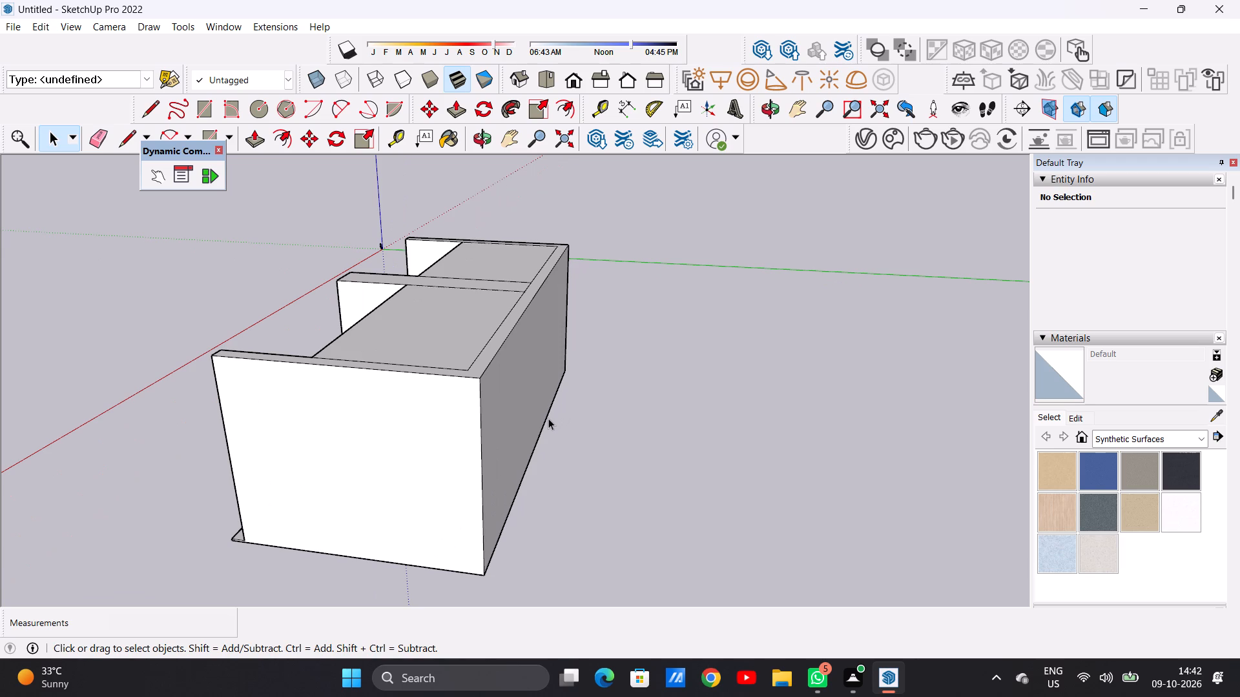
{"action": "key", "text": "p"}
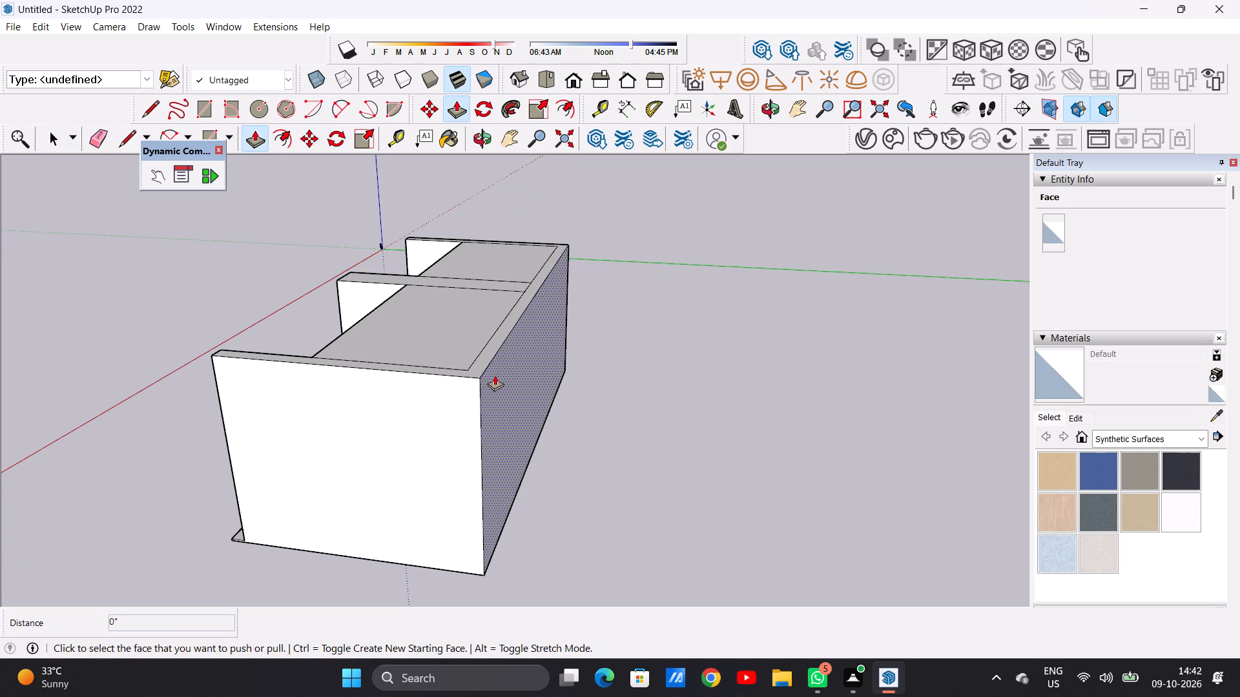
{"action": "left_click", "coordinate": [495, 375]}
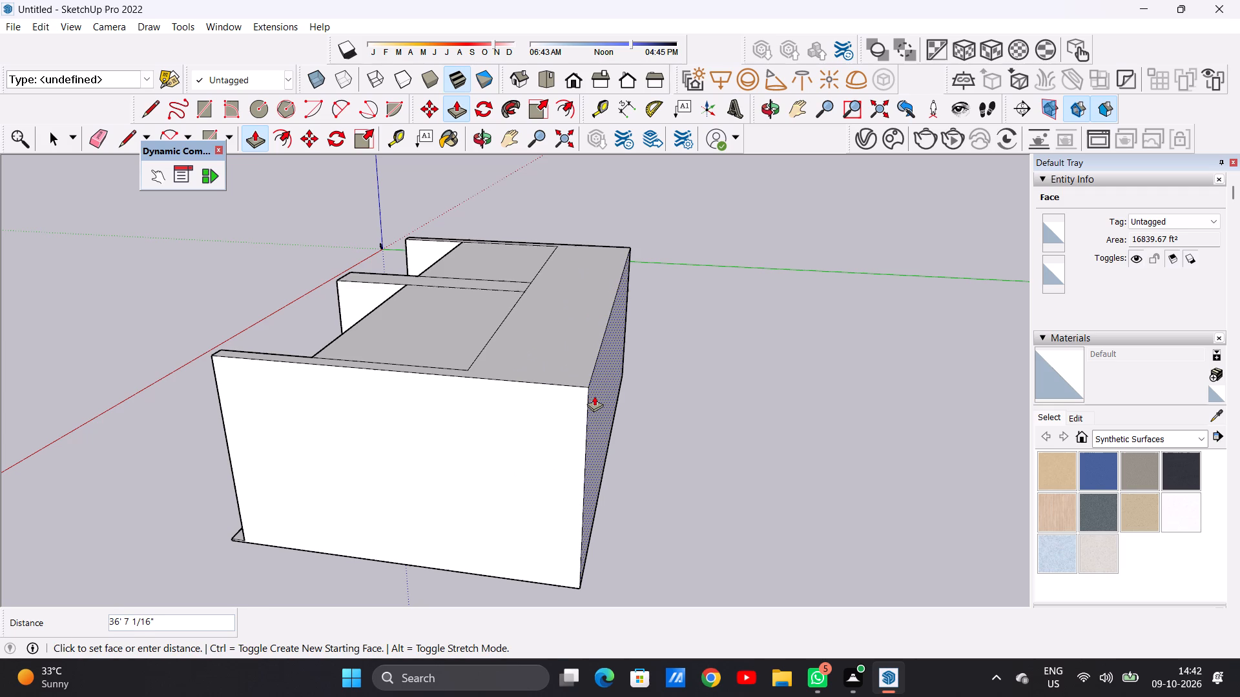
{"action": "left_click", "coordinate": [594, 396]}
{"action": "key", "text": "space"}
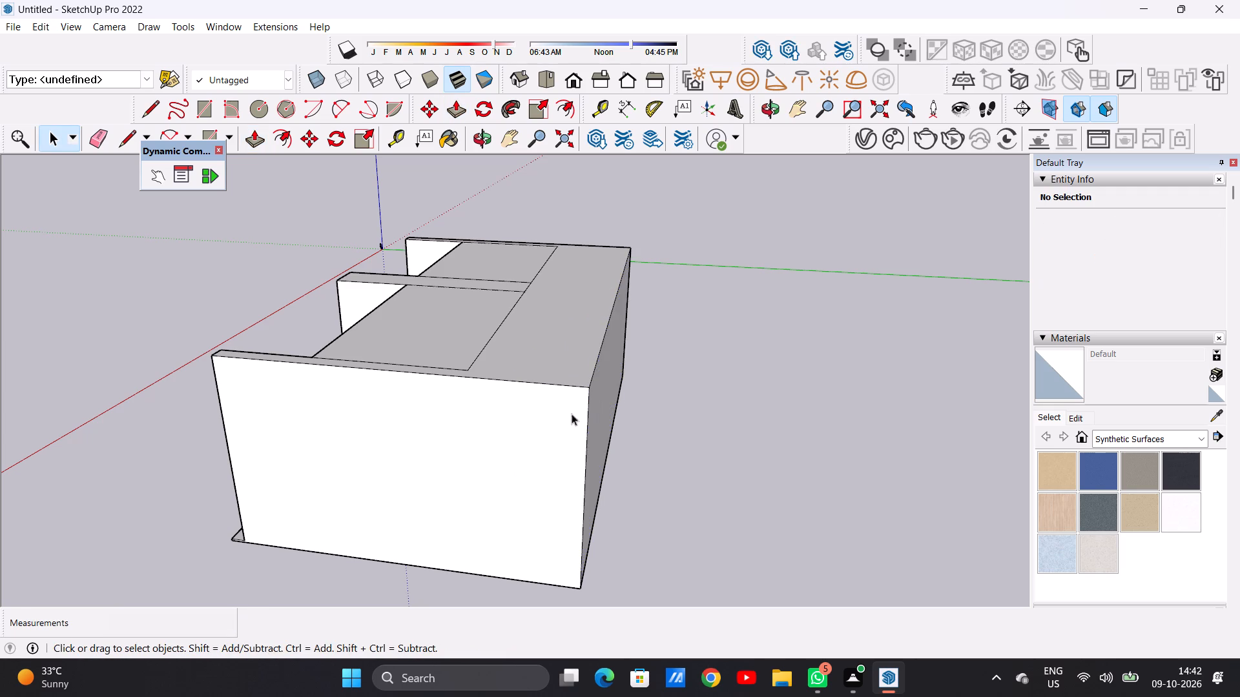
Draw a window rectangle about 33' 10" by 29' 1" on the outer face of the right bay's end wall.
{"action": "scroll", "coordinate": [495, 394], "scroll_direction": "down", "scroll_amount": 4}
{"action": "middle_click_drag", "start_coordinate": [479, 396], "coordinate": [551, 359]}
{"action": "scroll", "coordinate": [440, 428], "scroll_direction": "up", "scroll_amount": 1}
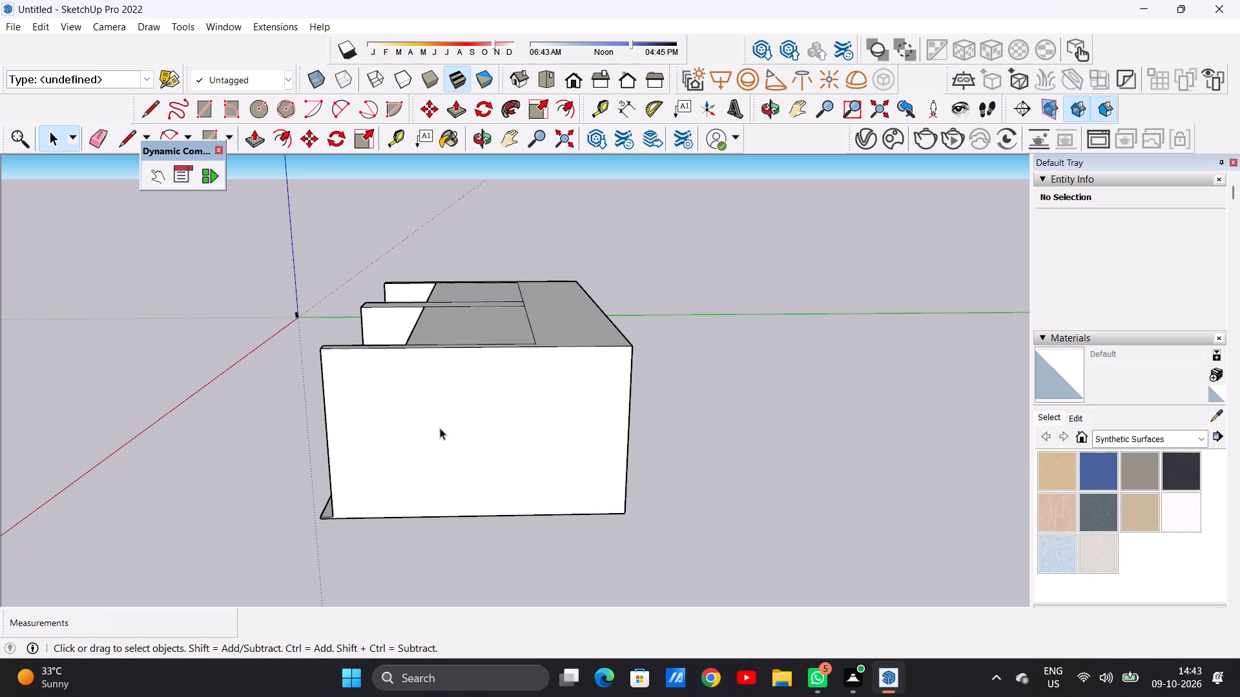
{"action": "middle_click_drag", "start_coordinate": [433, 434], "coordinate": [418, 434]}
{"action": "scroll", "coordinate": [431, 420], "scroll_direction": "up", "scroll_amount": 2}
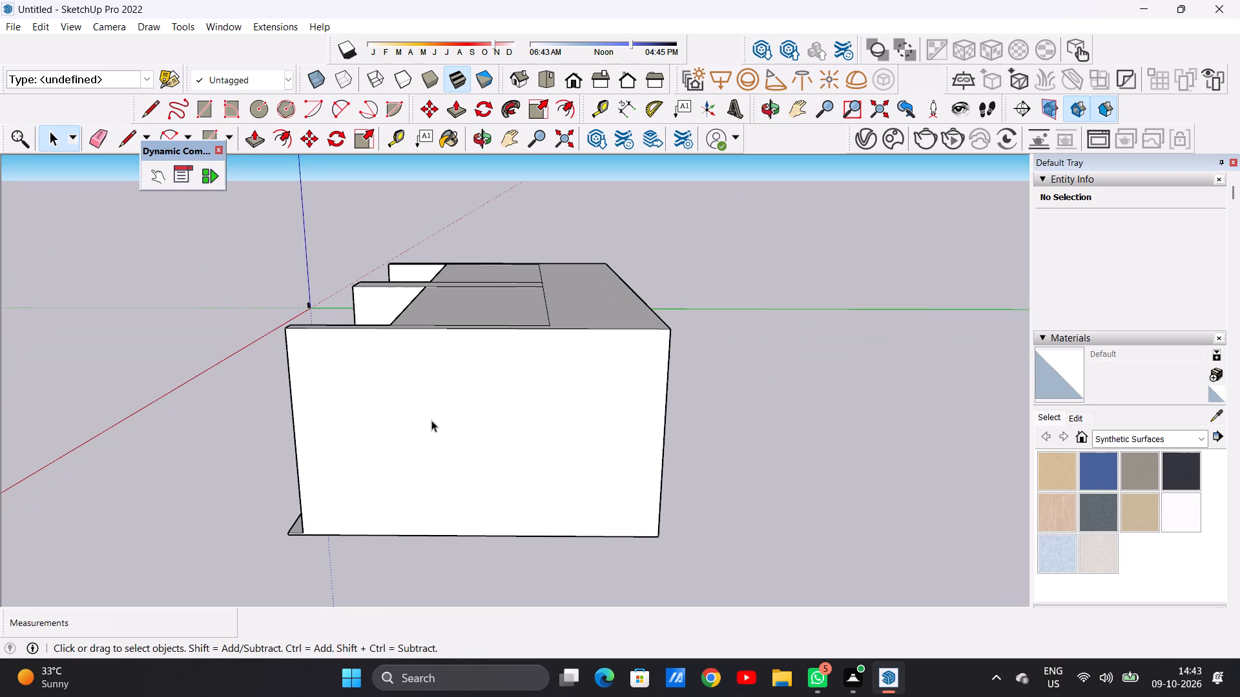
{"action": "key", "text": "r"}
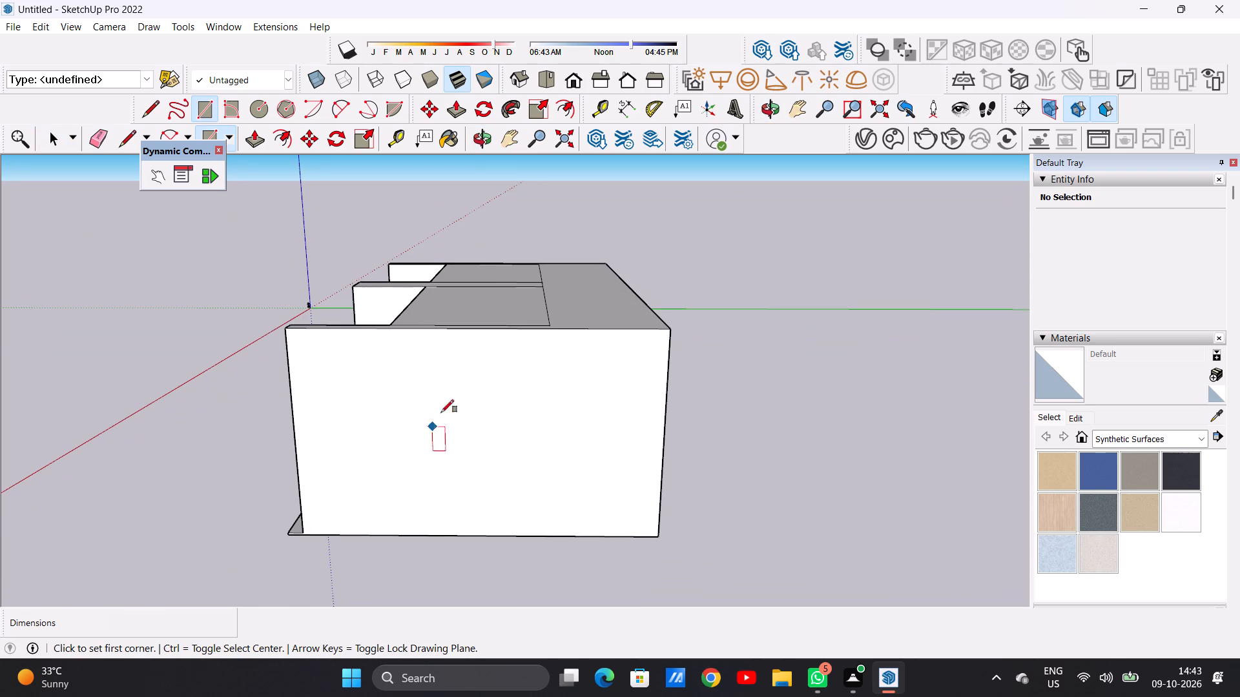
{"action": "left_click", "coordinate": [420, 366]}
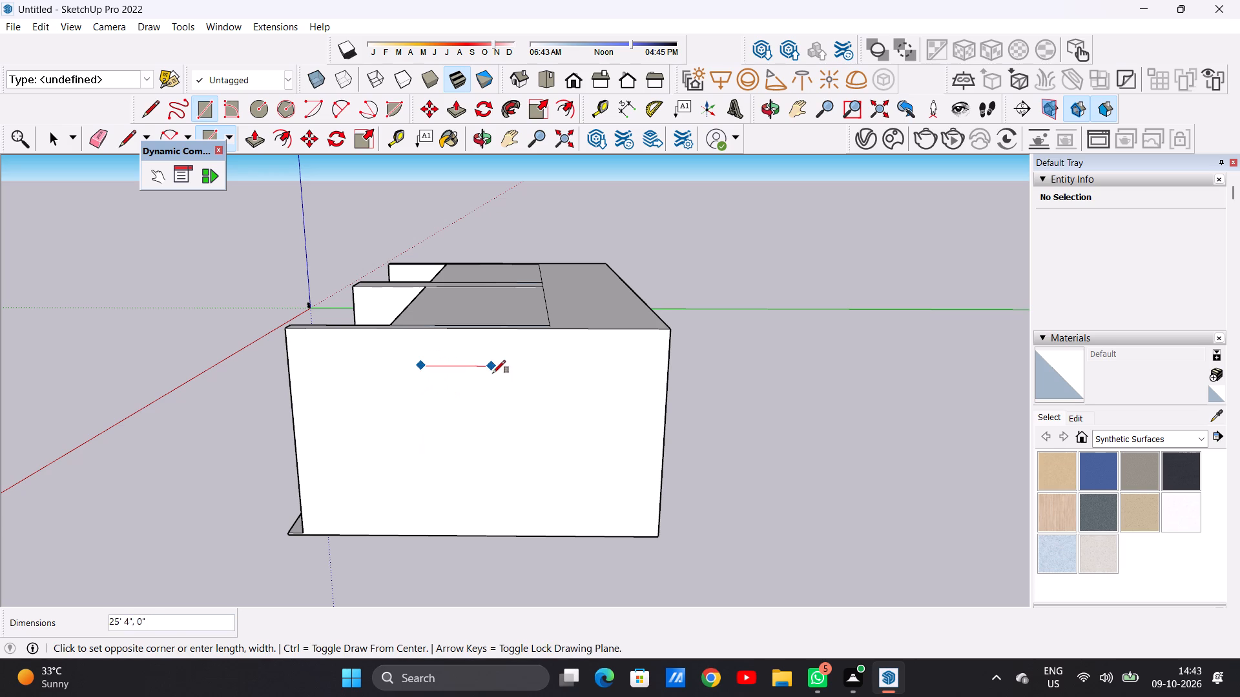
{"action": "left_click", "coordinate": [502, 454]}
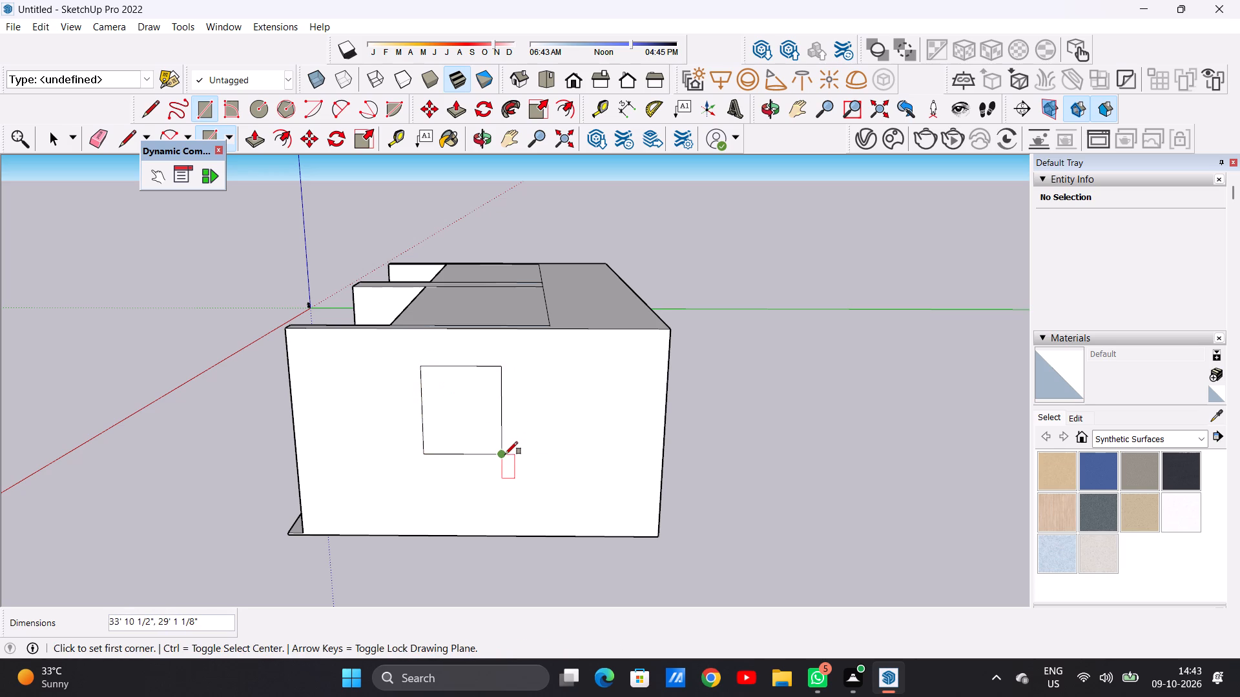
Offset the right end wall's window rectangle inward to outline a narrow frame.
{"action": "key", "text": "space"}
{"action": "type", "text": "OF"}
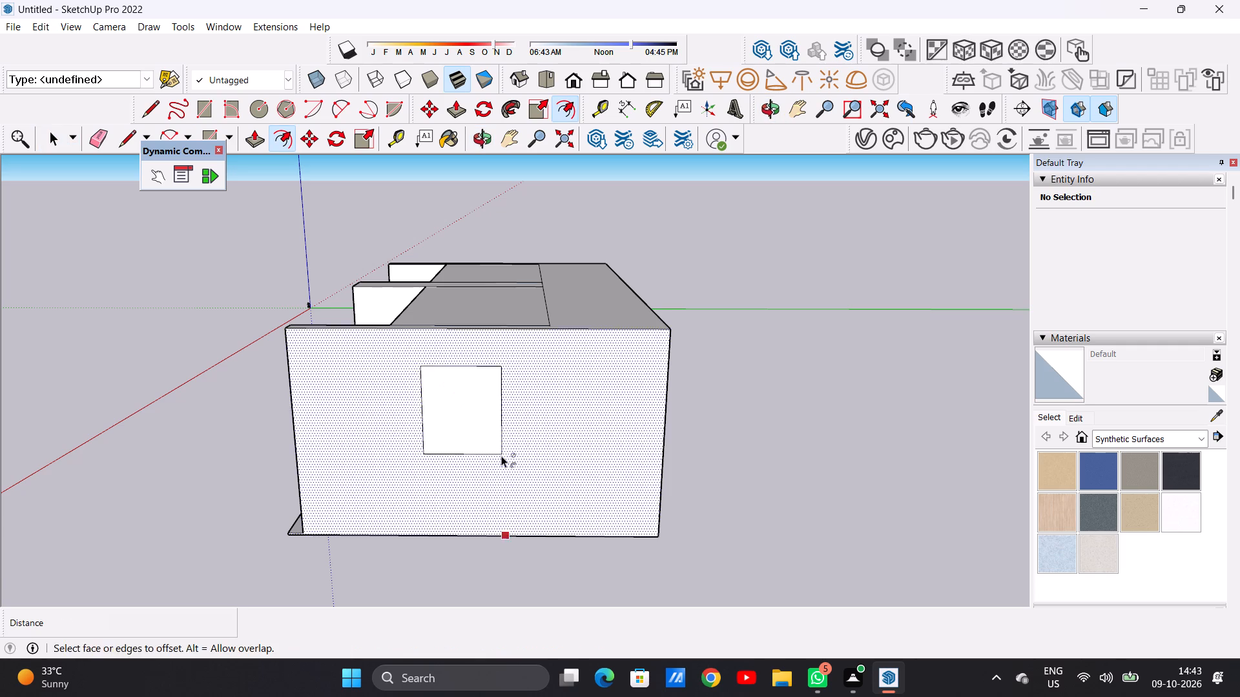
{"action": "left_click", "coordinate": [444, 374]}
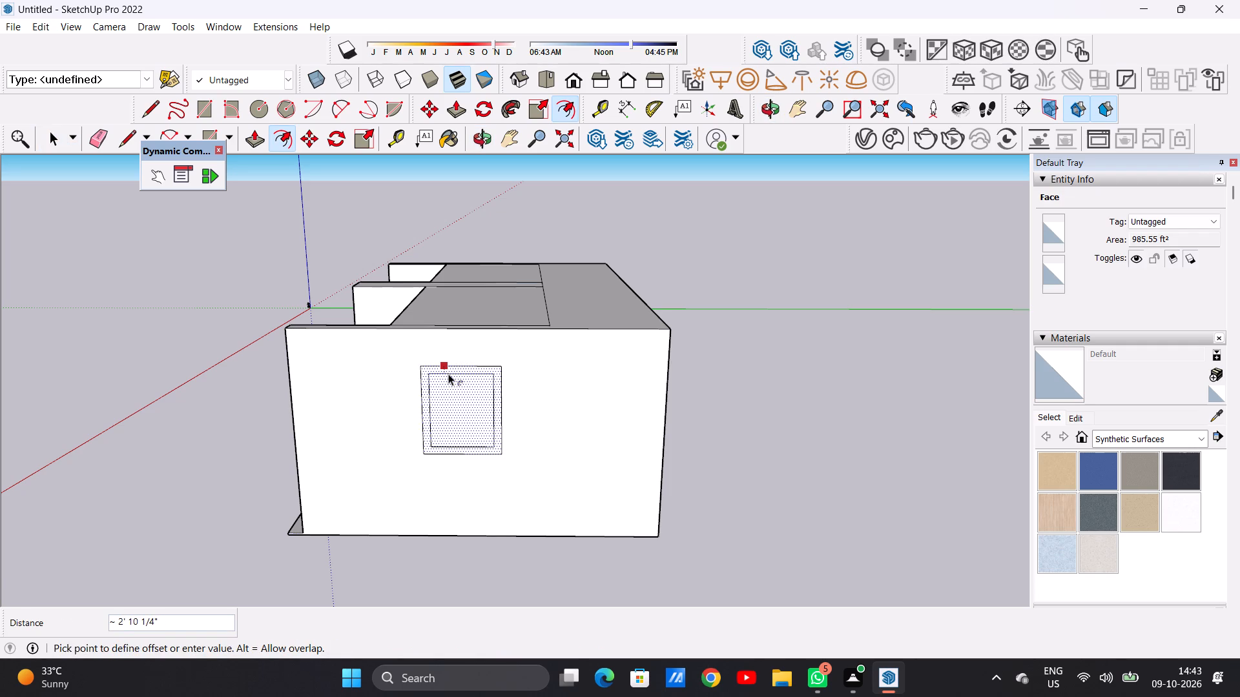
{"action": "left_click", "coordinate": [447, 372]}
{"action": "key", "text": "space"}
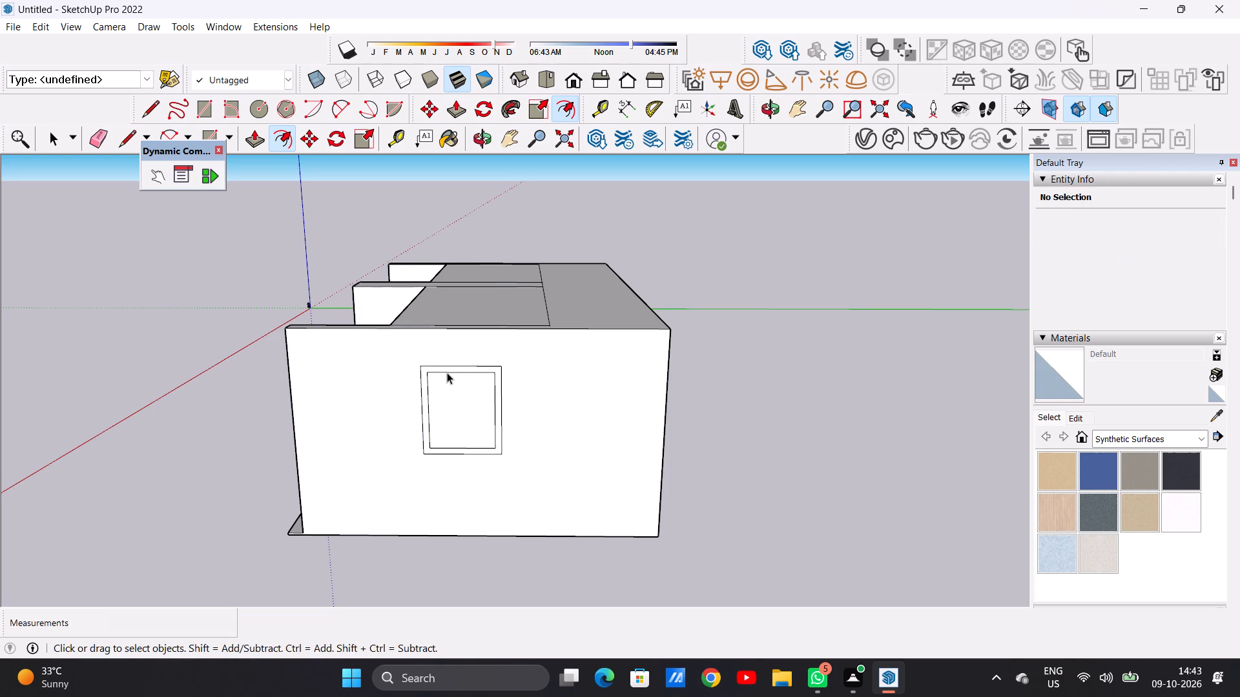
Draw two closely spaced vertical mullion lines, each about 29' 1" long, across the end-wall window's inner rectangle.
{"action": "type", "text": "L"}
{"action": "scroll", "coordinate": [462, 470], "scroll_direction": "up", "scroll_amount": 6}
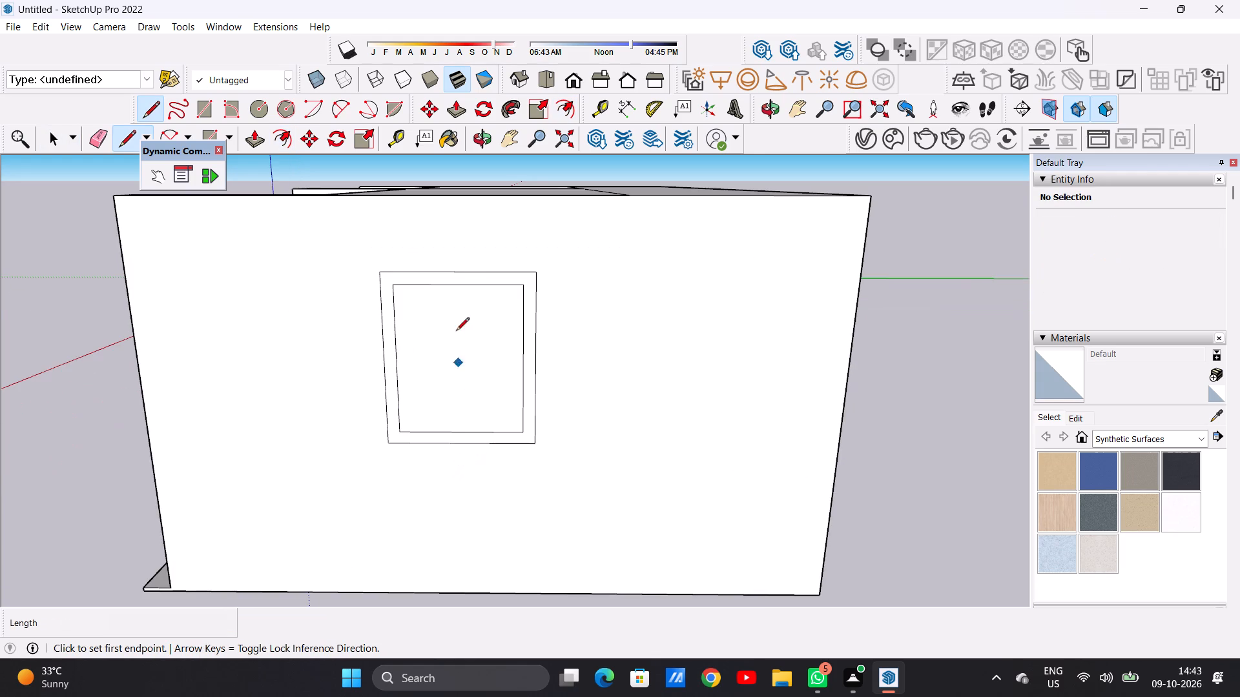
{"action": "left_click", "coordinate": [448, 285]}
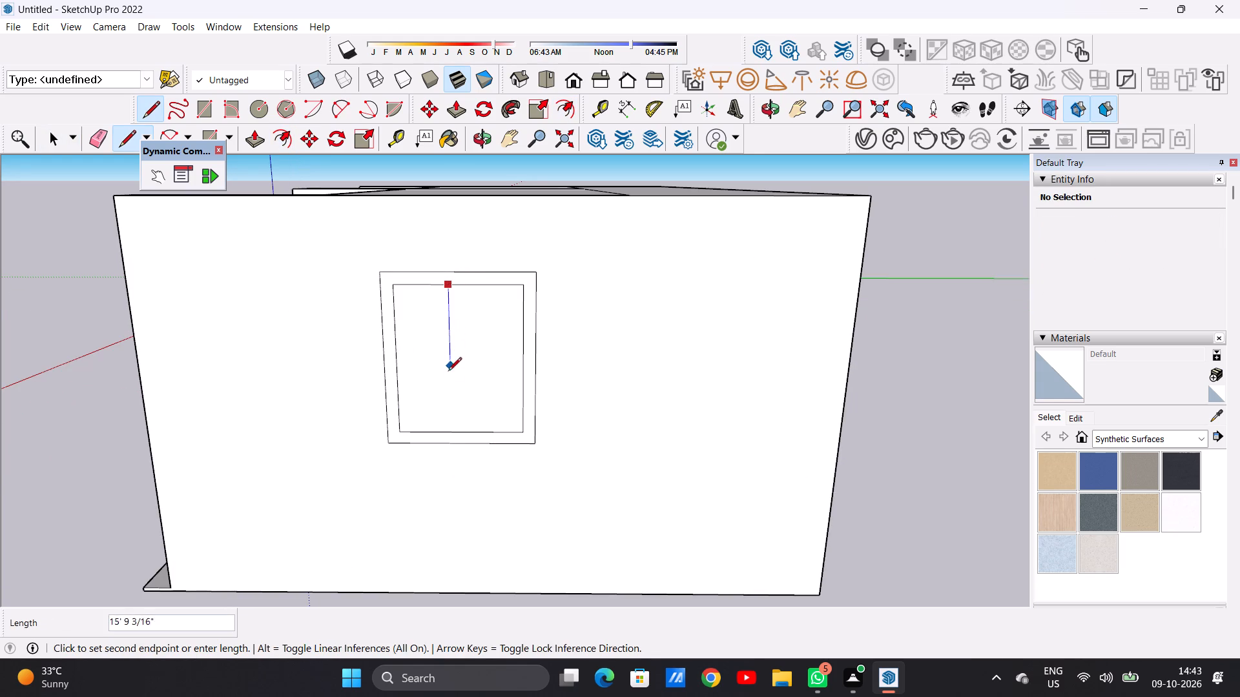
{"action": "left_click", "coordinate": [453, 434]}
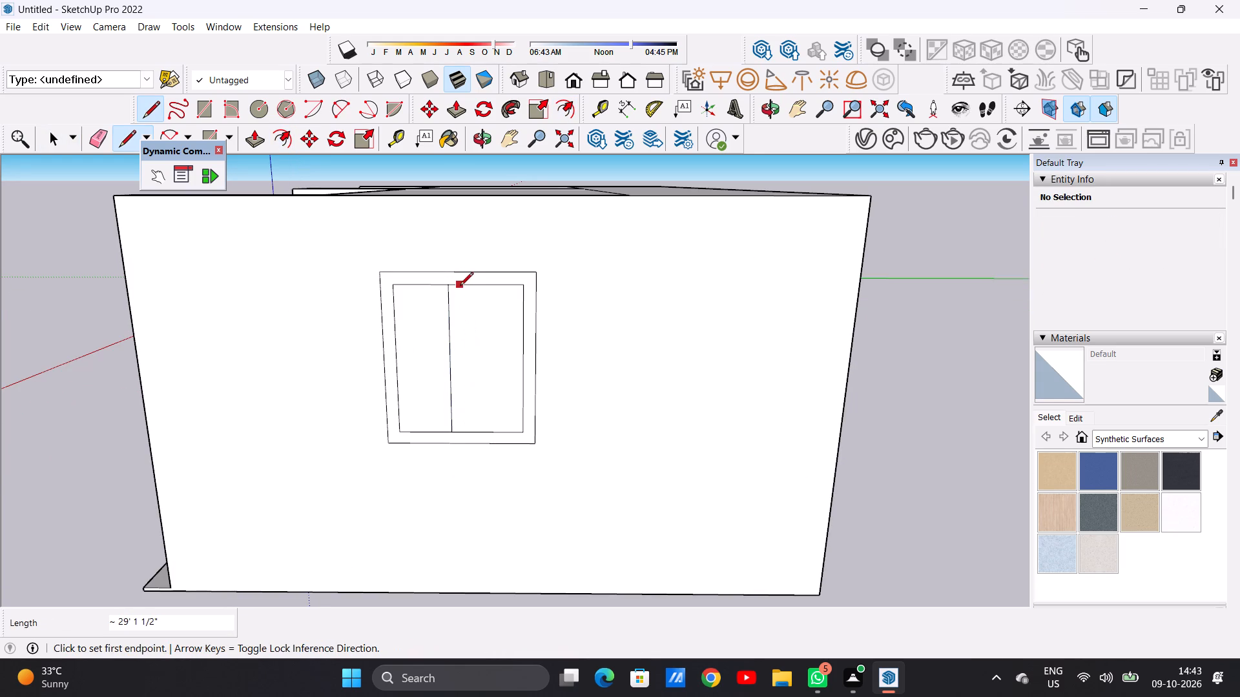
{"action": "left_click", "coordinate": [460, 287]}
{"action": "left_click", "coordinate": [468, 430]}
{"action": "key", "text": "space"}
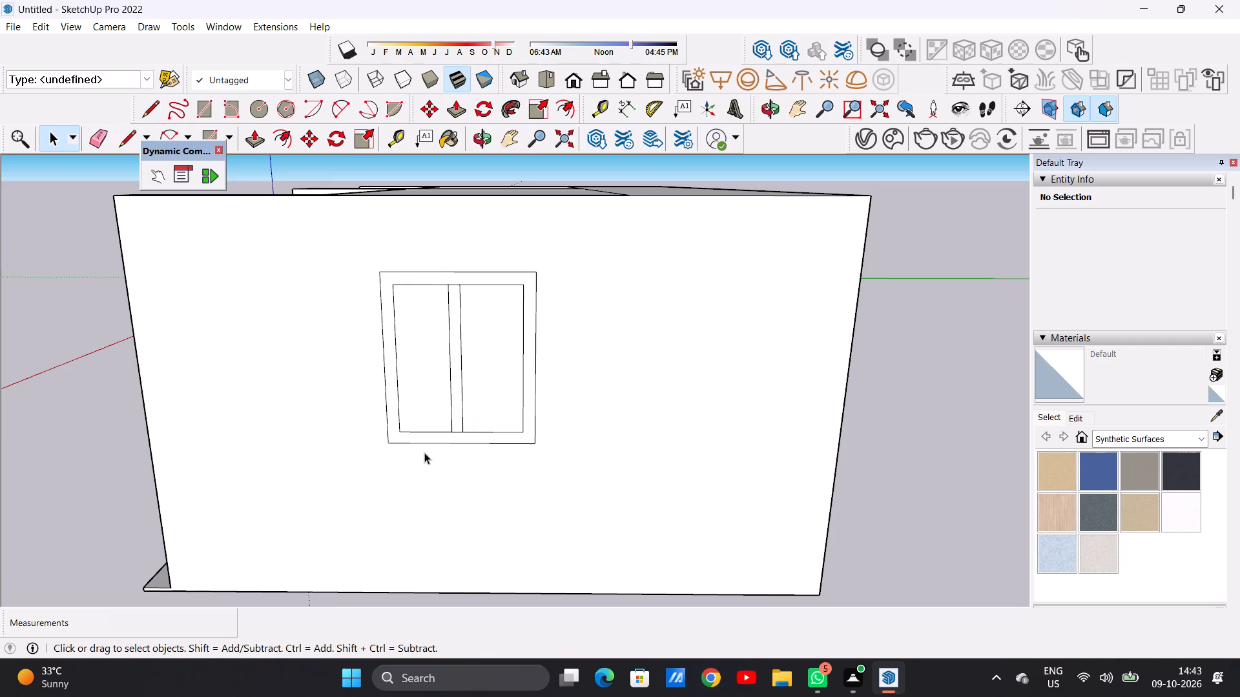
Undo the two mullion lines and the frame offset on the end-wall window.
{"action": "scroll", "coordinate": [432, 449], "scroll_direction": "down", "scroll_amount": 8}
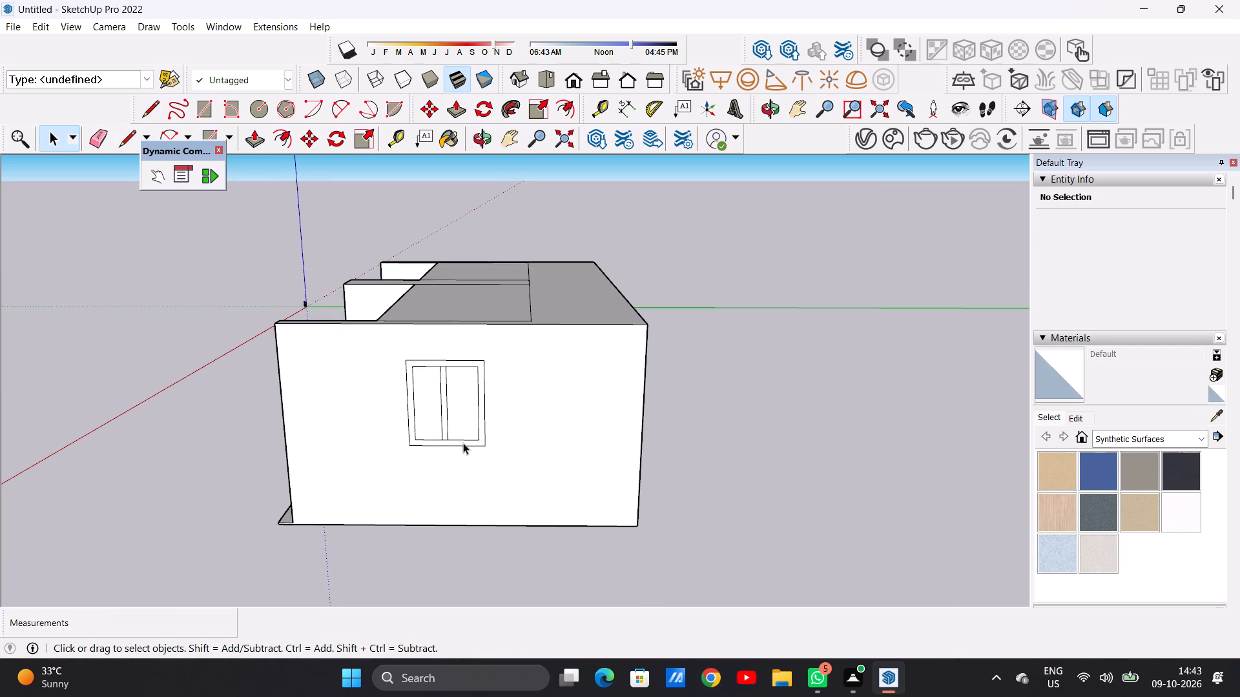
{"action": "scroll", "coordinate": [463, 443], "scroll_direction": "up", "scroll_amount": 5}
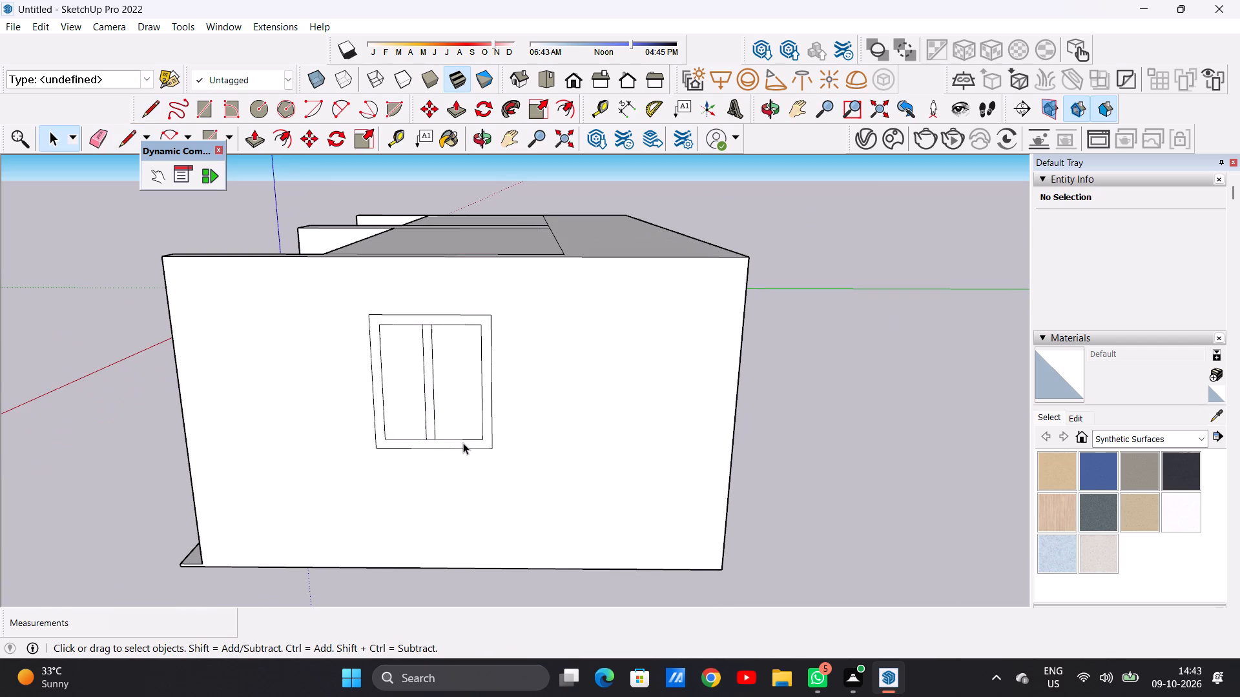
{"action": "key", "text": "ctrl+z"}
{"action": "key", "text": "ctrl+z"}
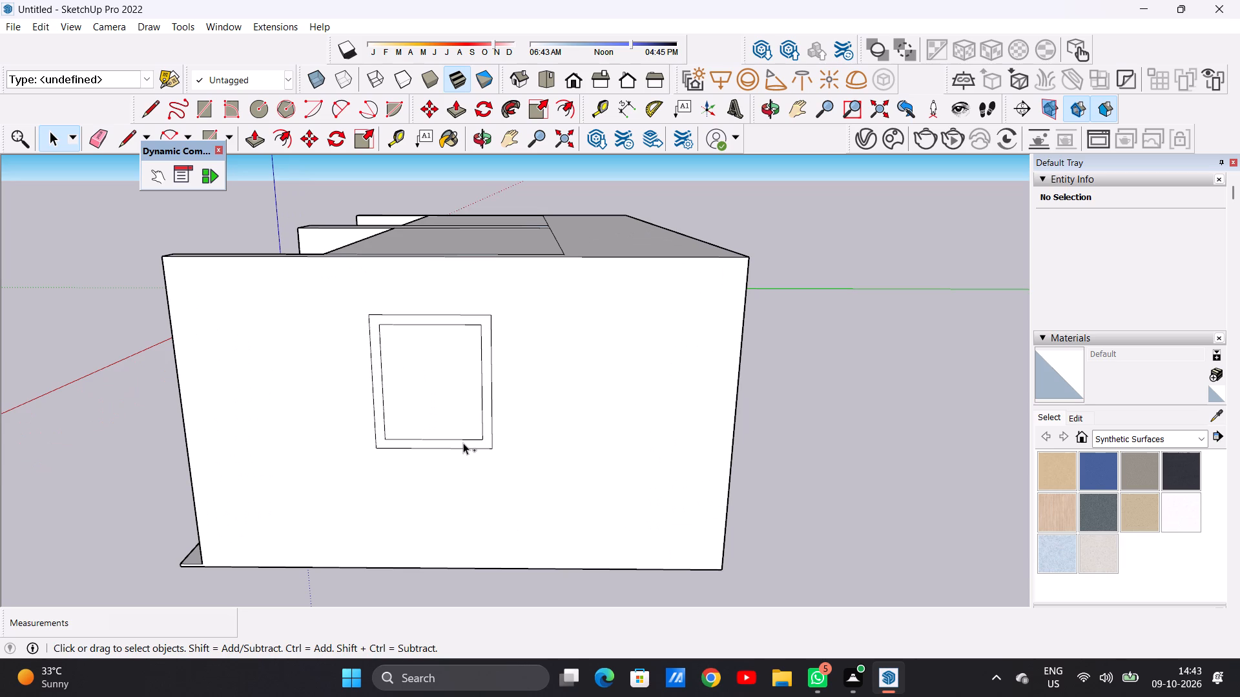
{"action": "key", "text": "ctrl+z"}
Push/Pull the end-wall window face about 2' into the wall to recess it.
{"action": "middle_click_drag", "start_coordinate": [463, 443], "coordinate": [356, 458]}
{"action": "scroll", "coordinate": [380, 378], "scroll_direction": "up", "scroll_amount": 1}
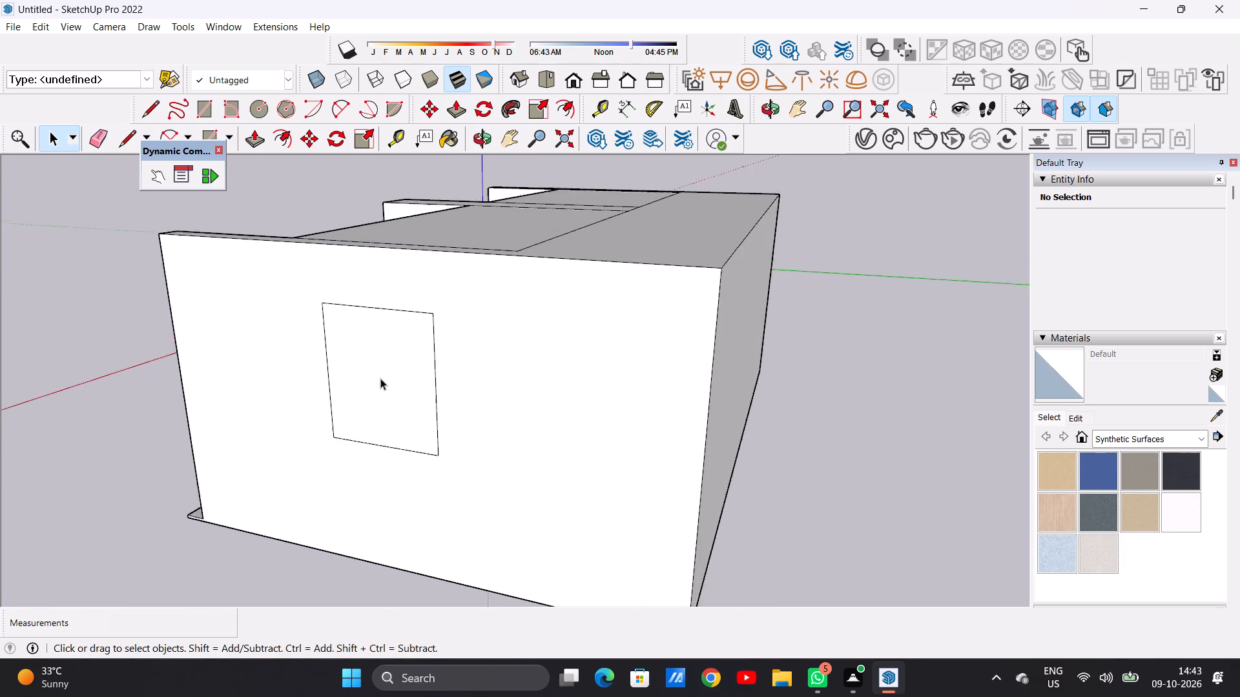
{"action": "scroll", "coordinate": [380, 378], "scroll_direction": "up", "scroll_amount": 1}
{"action": "key", "text": "p"}
{"action": "left_click", "coordinate": [402, 362]}
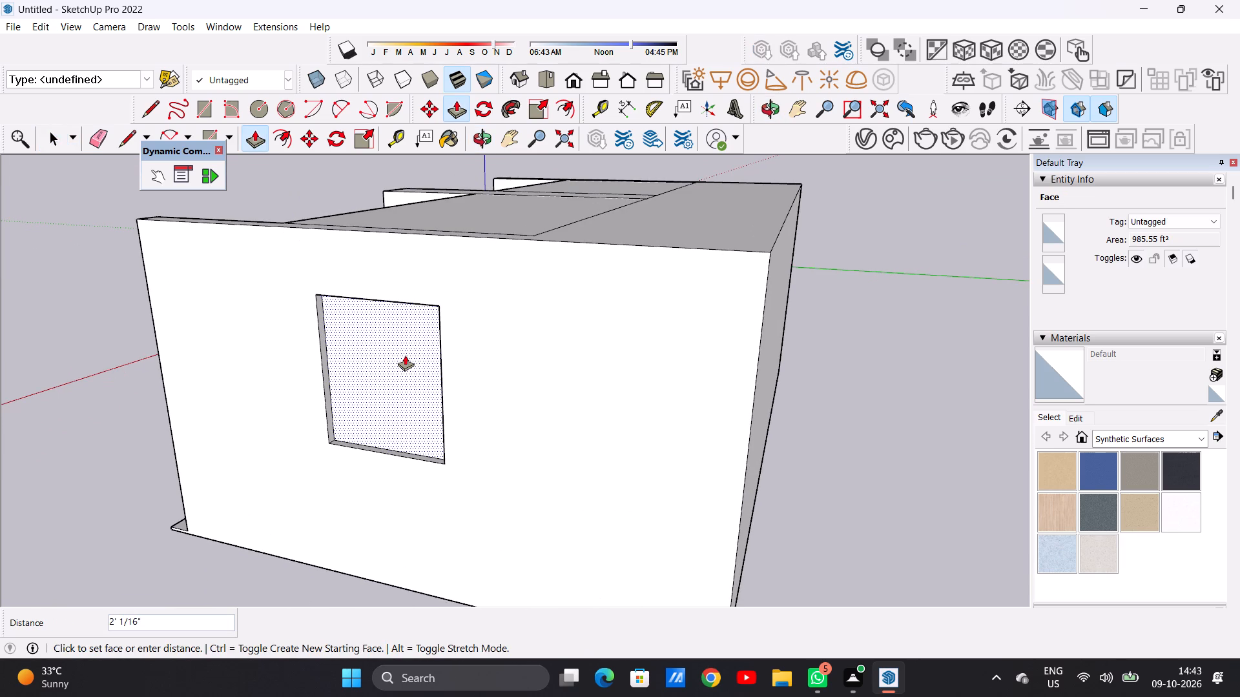
{"action": "left_click", "coordinate": [405, 355]}
{"action": "key", "text": "space"}
Push/Pull the recessed window face about 1' 10" deeper into the end wall.
{"action": "middle_click_drag", "start_coordinate": [396, 379], "coordinate": [459, 336]}
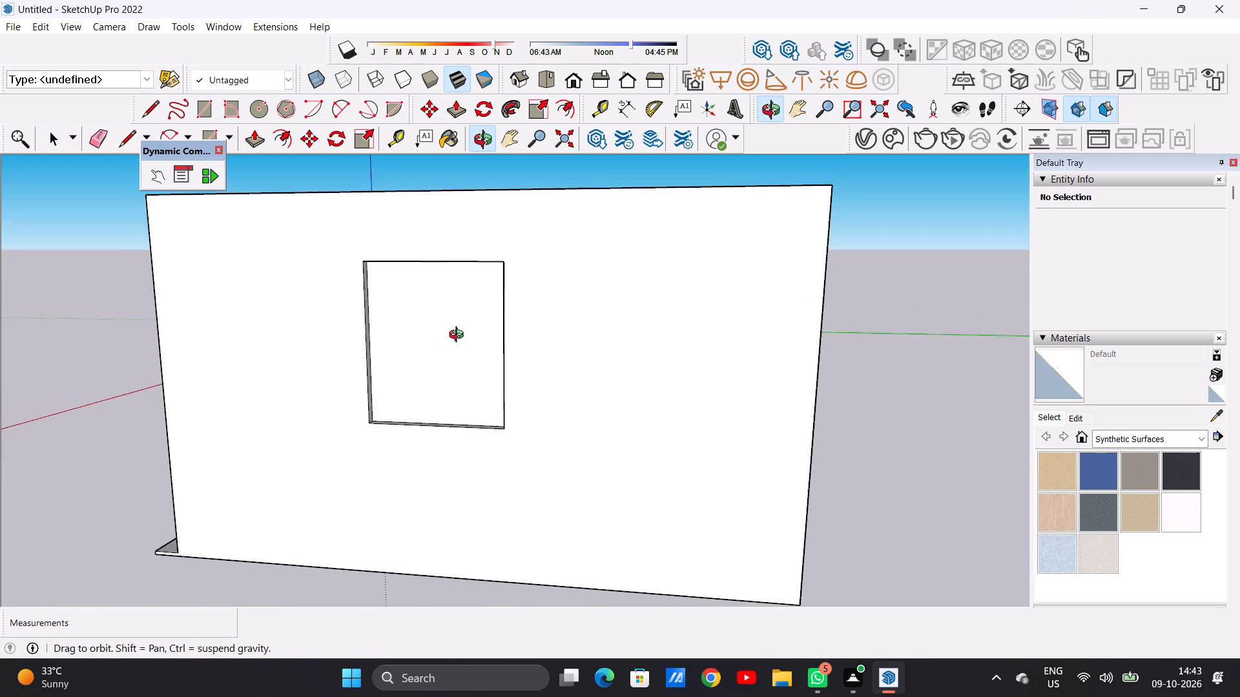
{"action": "middle_click_drag", "start_coordinate": [459, 336], "coordinate": [459, 325]}
{"action": "scroll", "coordinate": [440, 410], "scroll_direction": "down", "scroll_amount": 4}
{"action": "middle_click_drag", "start_coordinate": [445, 370], "coordinate": [350, 373]}
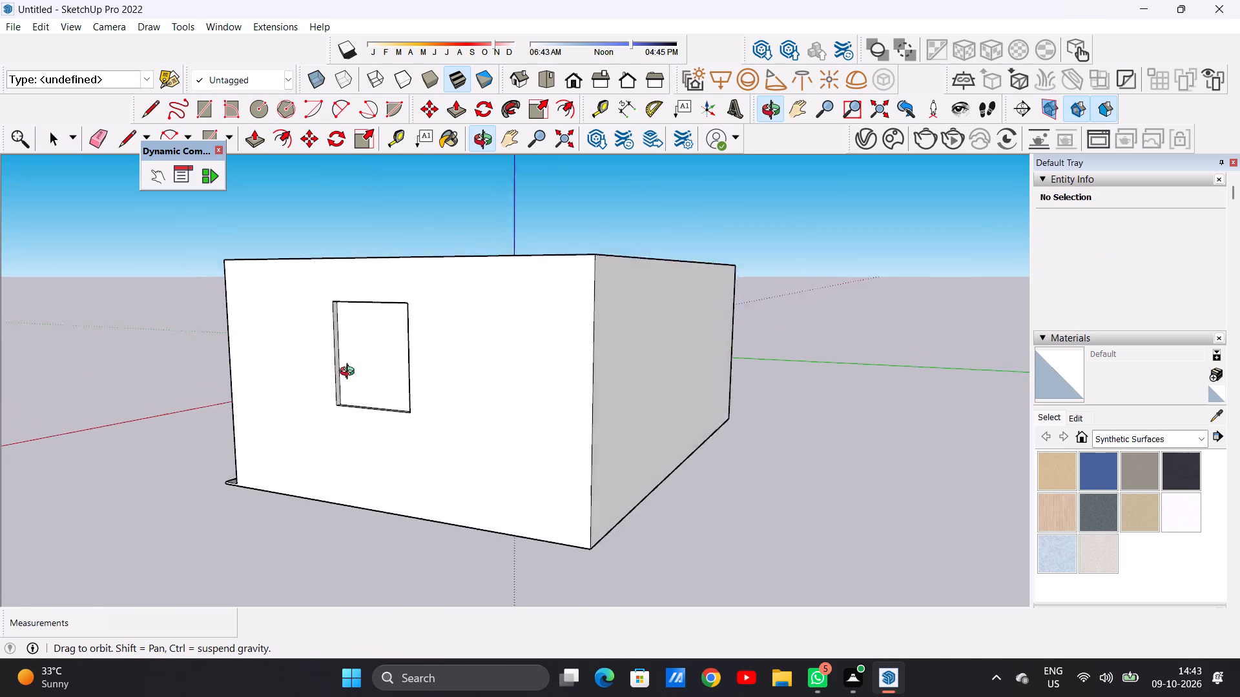
{"action": "middle_click_drag", "start_coordinate": [350, 373], "coordinate": [285, 423]}
{"action": "scroll", "coordinate": [329, 368], "scroll_direction": "up", "scroll_amount": 7}
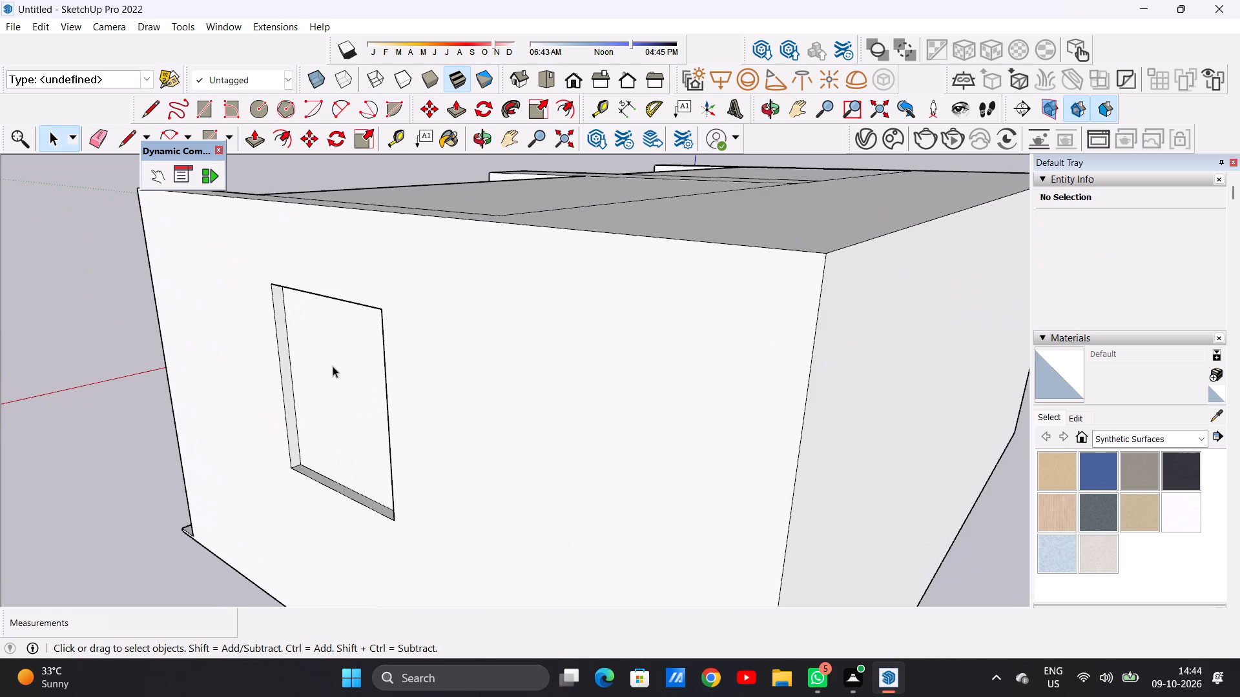
{"action": "key", "text": "p"}
{"action": "left_click", "coordinate": [329, 378]}
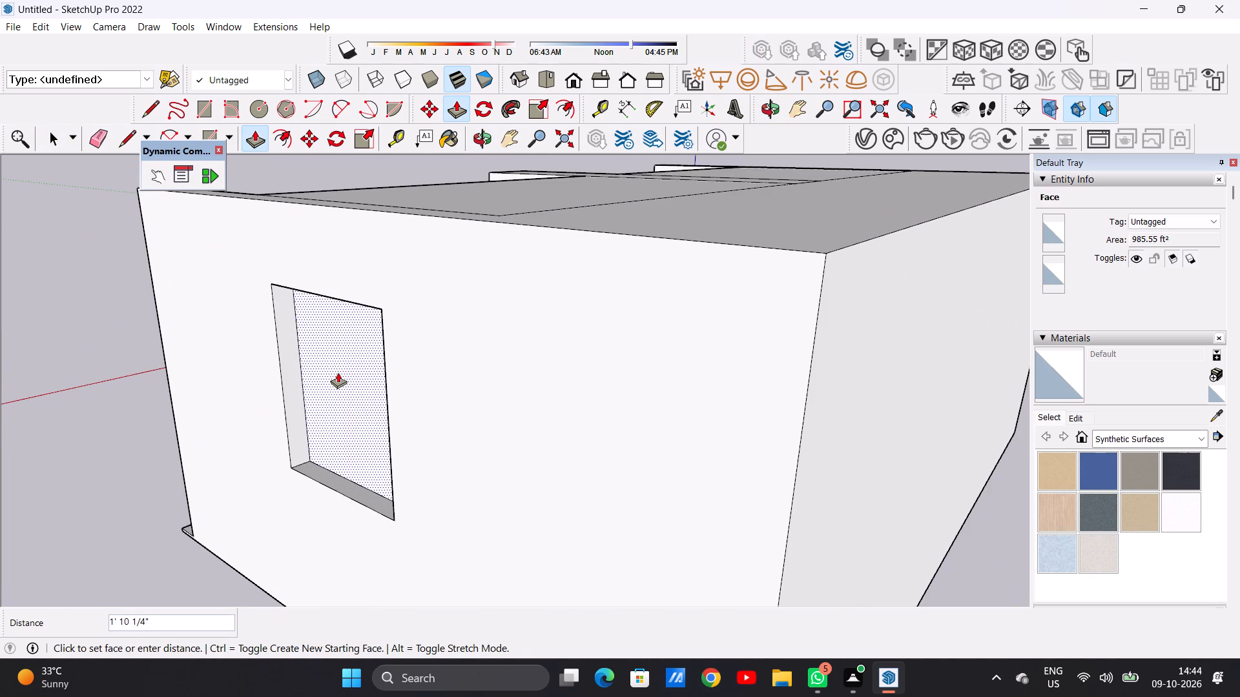
{"action": "left_click", "coordinate": [338, 372]}
{"action": "key", "text": "space"}
Examine the recessed window opening and its reveals from the front, above and below.
{"action": "middle_click_drag", "start_coordinate": [293, 447], "coordinate": [380, 434]}
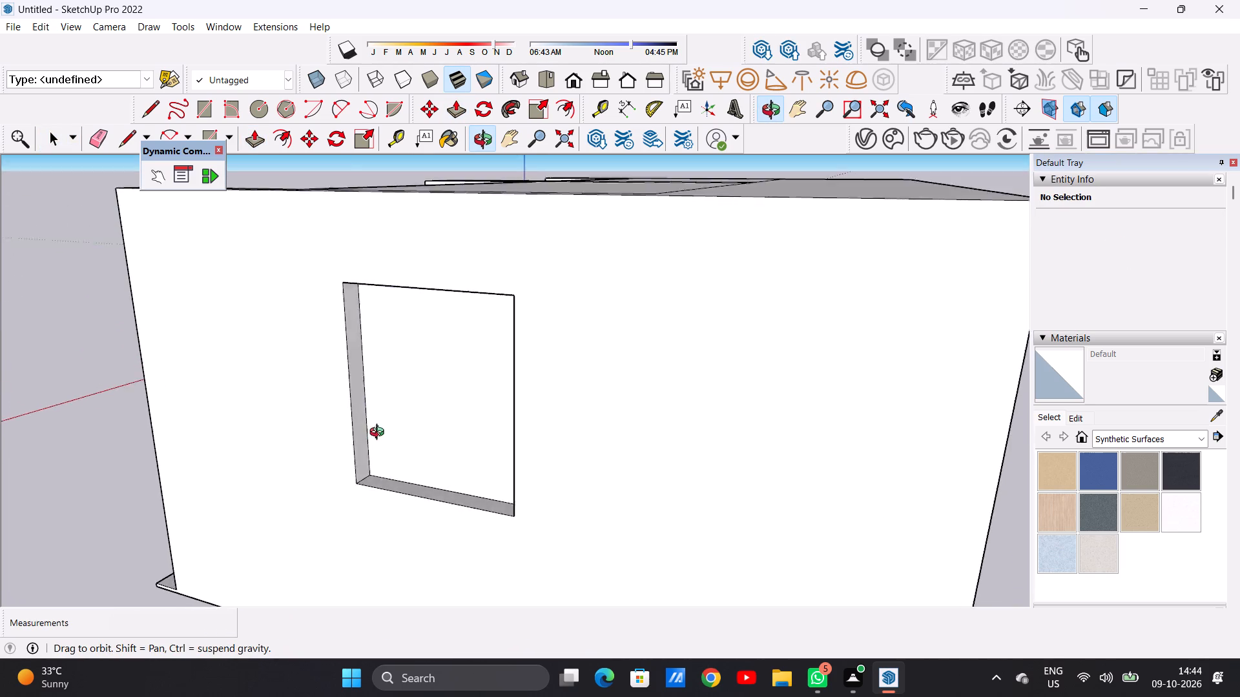
{"action": "middle_click_drag", "start_coordinate": [380, 434], "coordinate": [503, 406]}
{"action": "scroll", "coordinate": [334, 449], "scroll_direction": "down", "scroll_amount": 6}
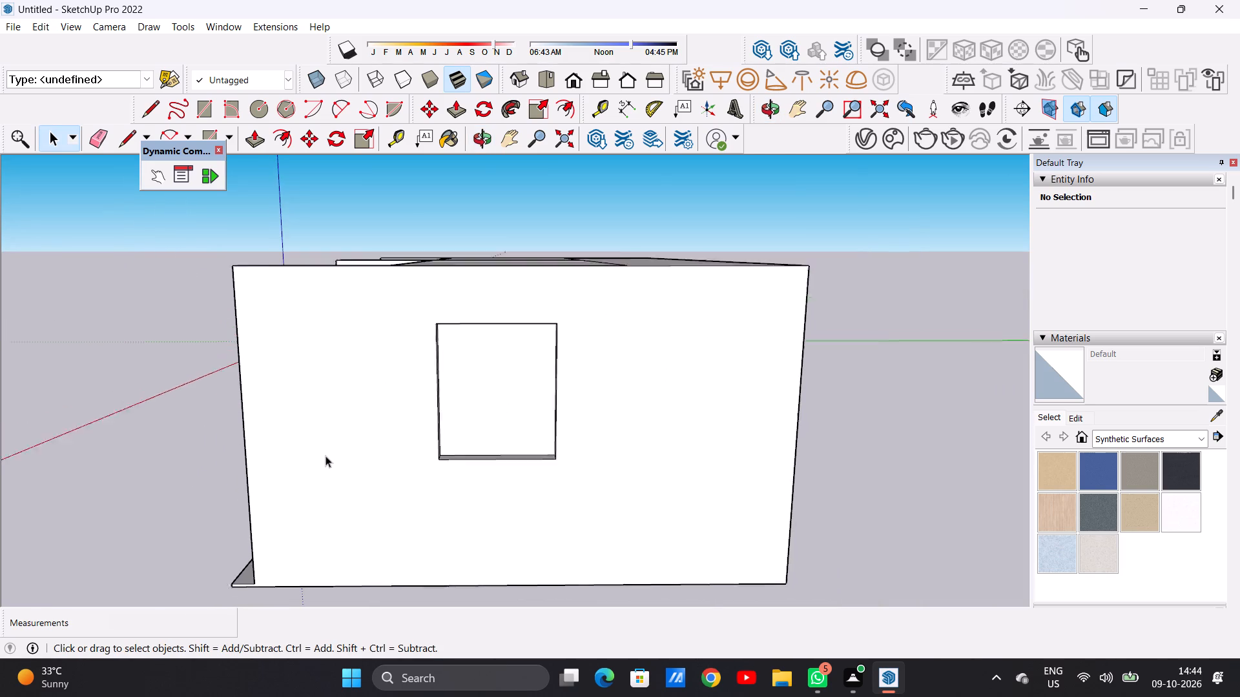
{"action": "scroll", "coordinate": [325, 456], "scroll_direction": "down", "scroll_amount": 1}
{"action": "middle_click_drag", "start_coordinate": [470, 463], "coordinate": [477, 443]}
{"action": "scroll", "coordinate": [491, 388], "scroll_direction": "up", "scroll_amount": 5}
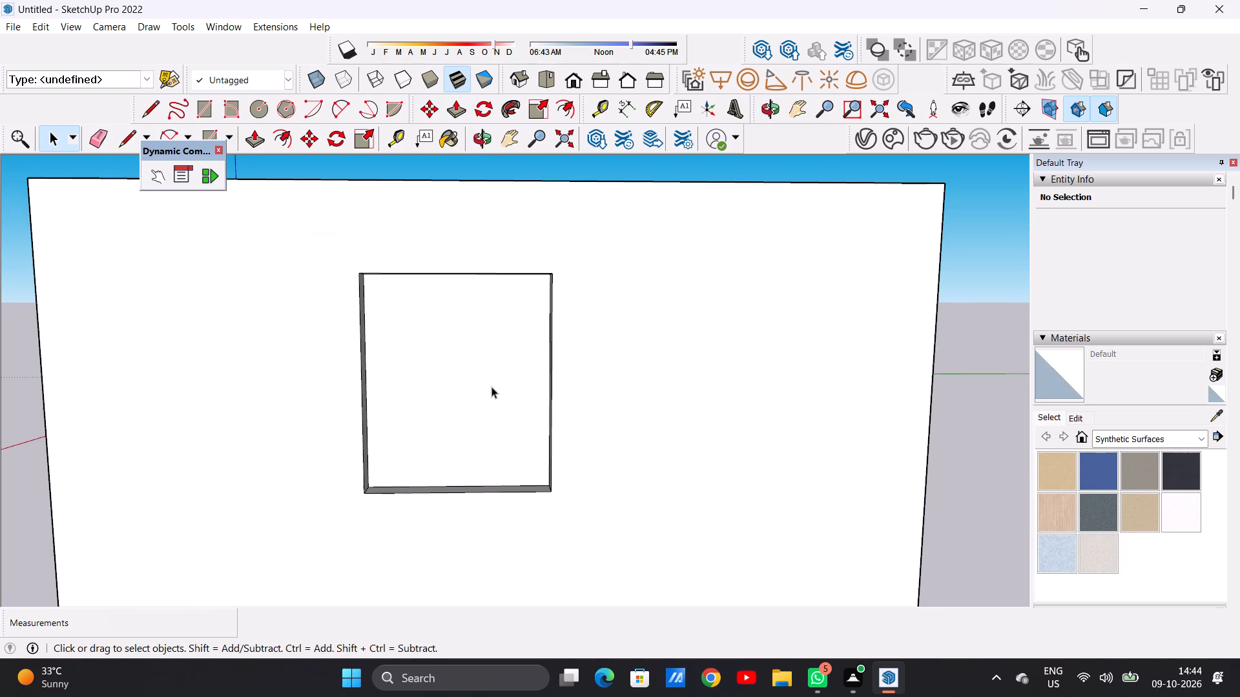
{"action": "scroll", "coordinate": [491, 387], "scroll_direction": "up", "scroll_amount": 1}
{"action": "scroll", "coordinate": [484, 413], "scroll_direction": "down", "scroll_amount": 3}
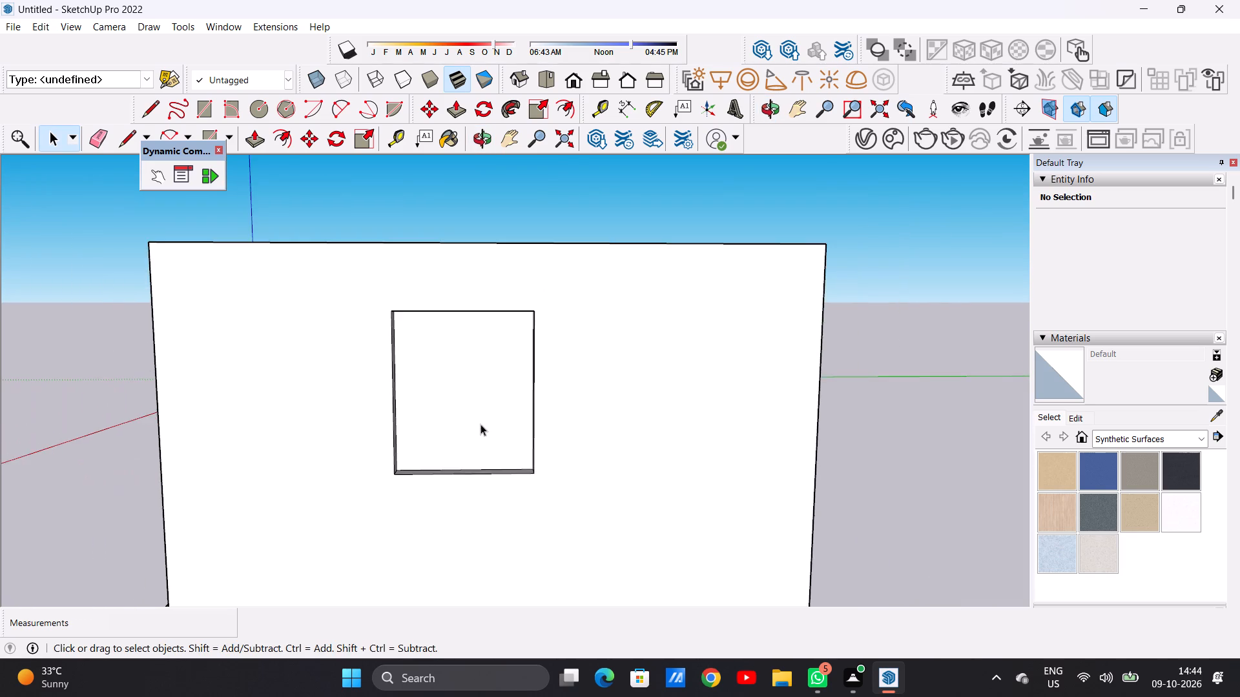
{"action": "middle_click_drag", "start_coordinate": [480, 424], "coordinate": [453, 343]}
{"action": "scroll", "coordinate": [422, 273], "scroll_direction": "up", "scroll_amount": 2}
{"action": "scroll", "coordinate": [423, 271], "scroll_direction": "down", "scroll_amount": 1}
{"action": "scroll", "coordinate": [423, 271], "scroll_direction": "up", "scroll_amount": 2}
{"action": "middle_click_drag", "start_coordinate": [423, 277], "coordinate": [425, 287]}
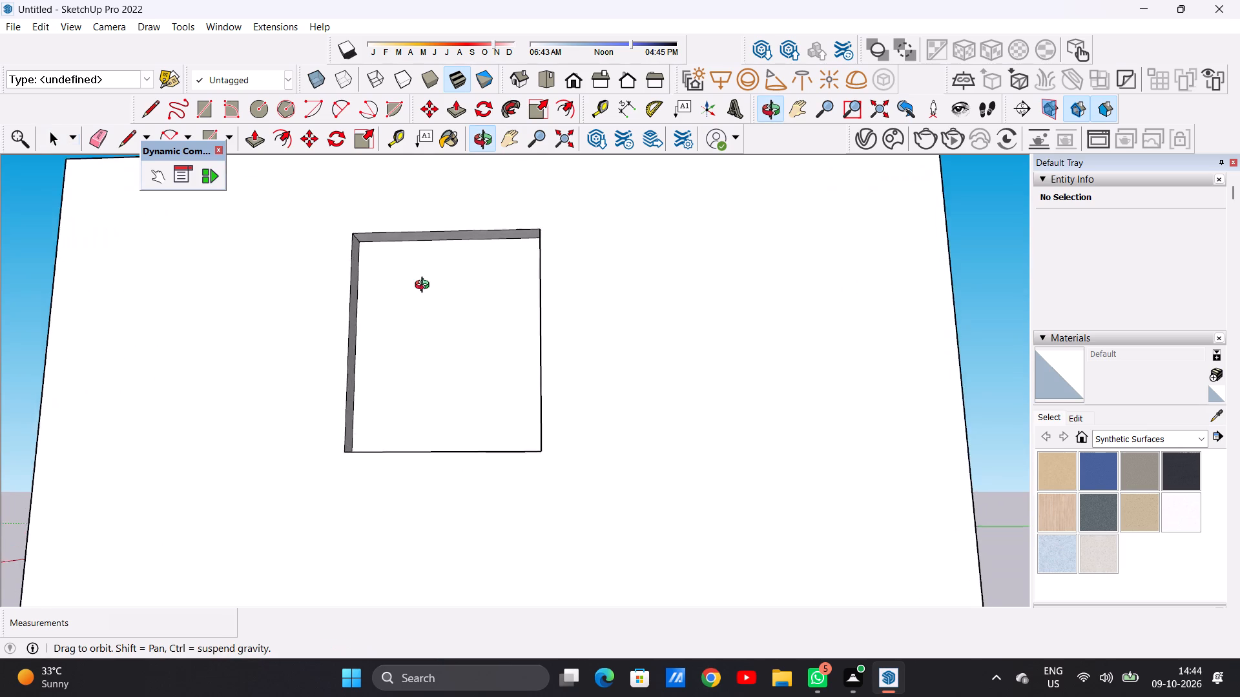
{"action": "middle_click_drag", "start_coordinate": [425, 287], "coordinate": [417, 318]}
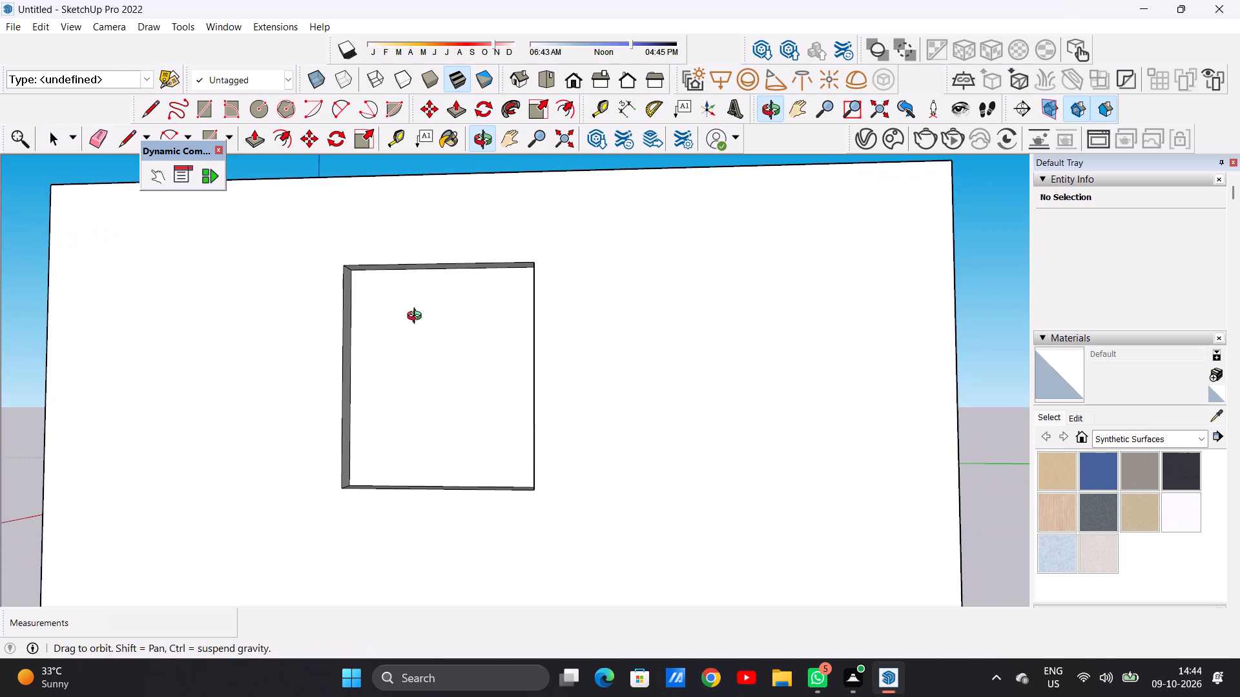
{"action": "middle_click_drag", "start_coordinate": [417, 318], "coordinate": [429, 320]}
{"action": "middle_click", "coordinate": [429, 320]}
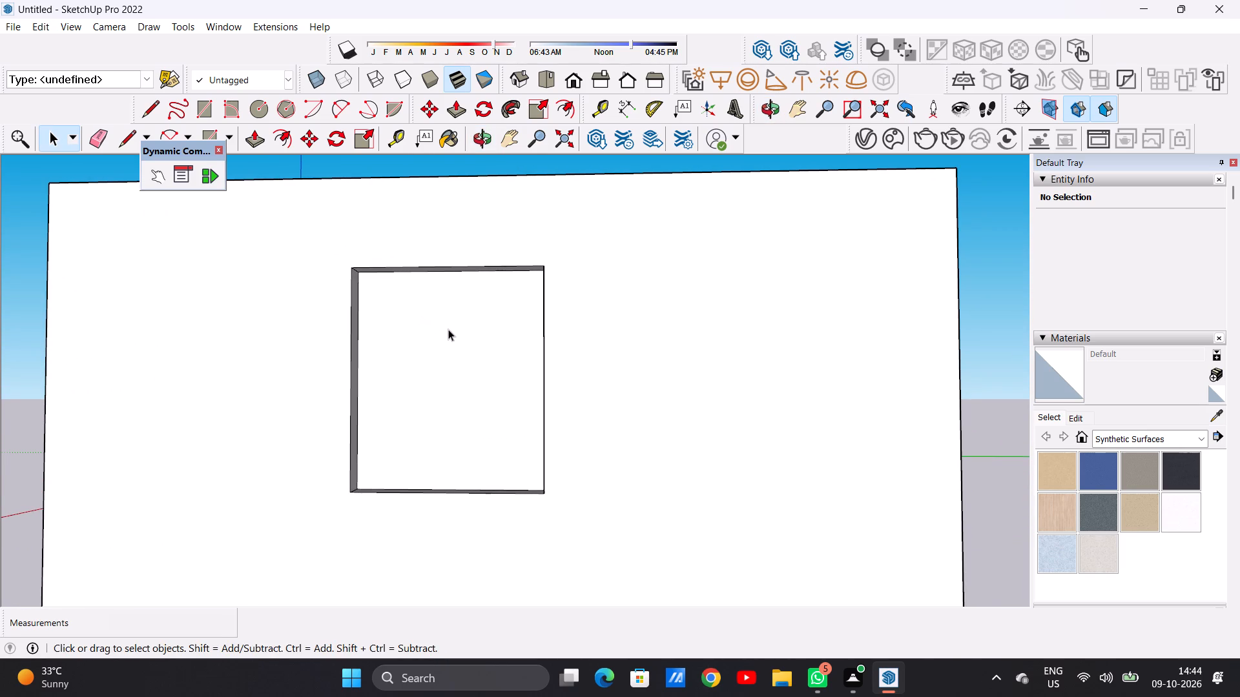
Offset the recessed window face's edges inward by about 1' 7" to outline the frame.
{"action": "scroll", "coordinate": [455, 356], "scroll_direction": "down", "scroll_amount": 2}
{"action": "scroll", "coordinate": [464, 384], "scroll_direction": "up", "scroll_amount": 6}
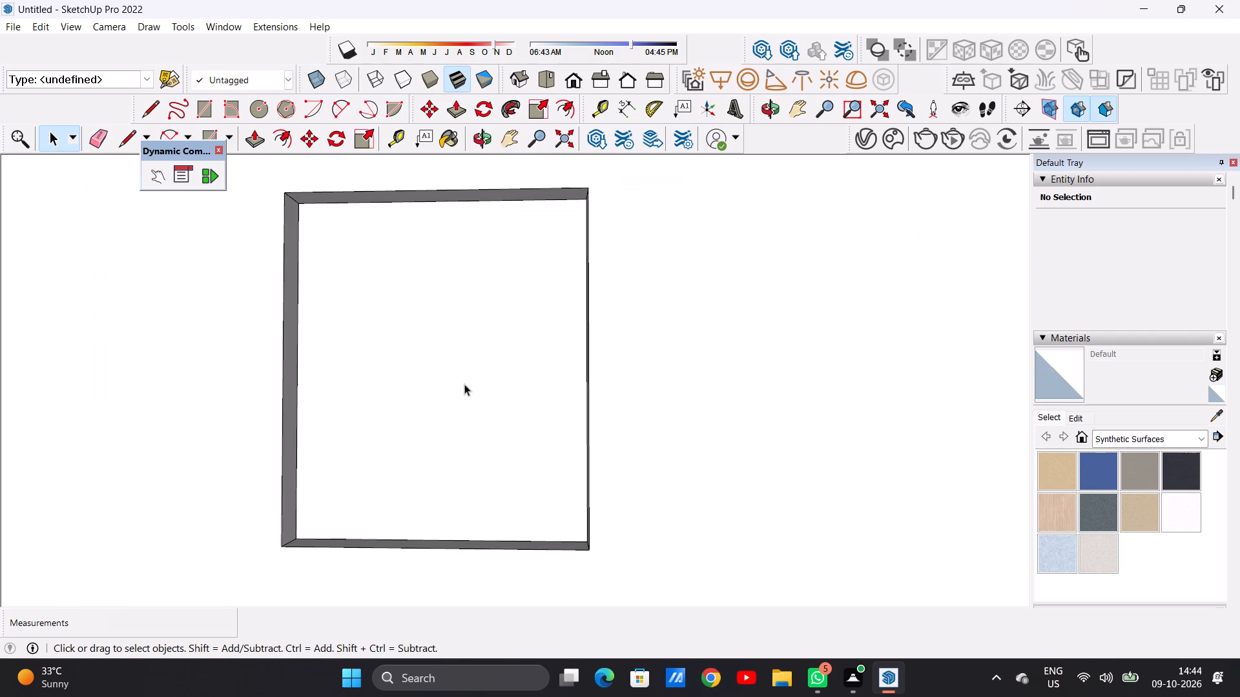
{"action": "type", "text": "OF"}
{"action": "left_click", "coordinate": [409, 264]}
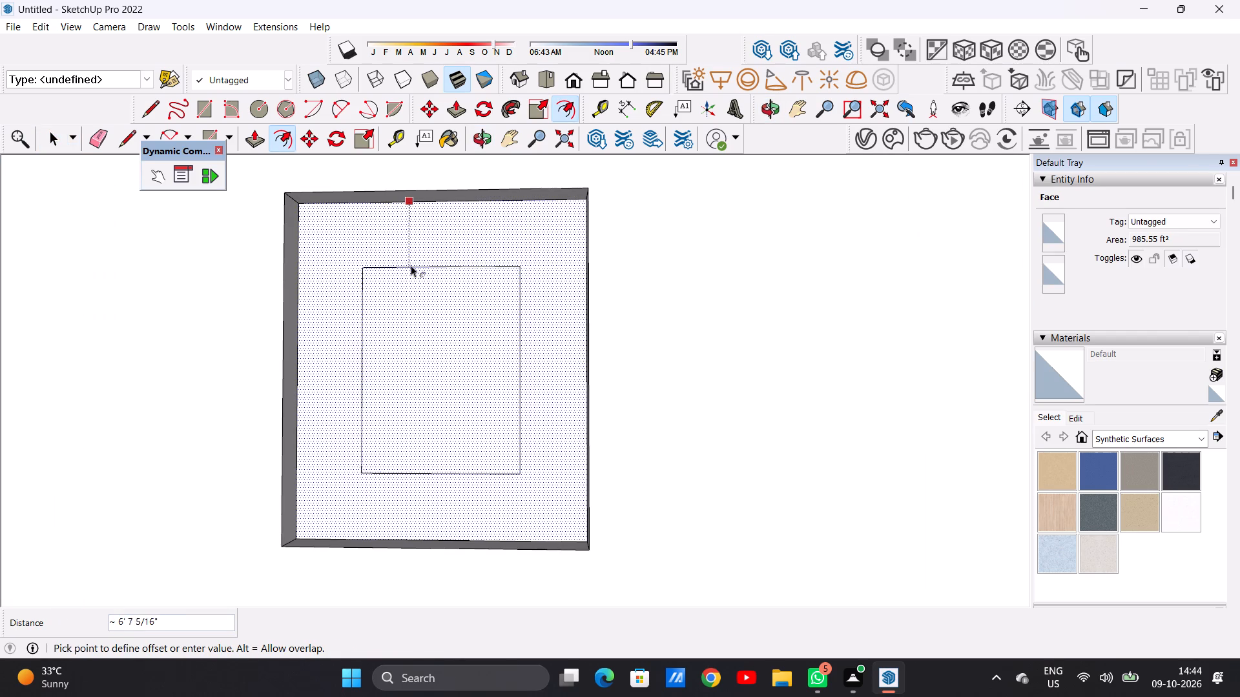
{"action": "left_click", "coordinate": [384, 218]}
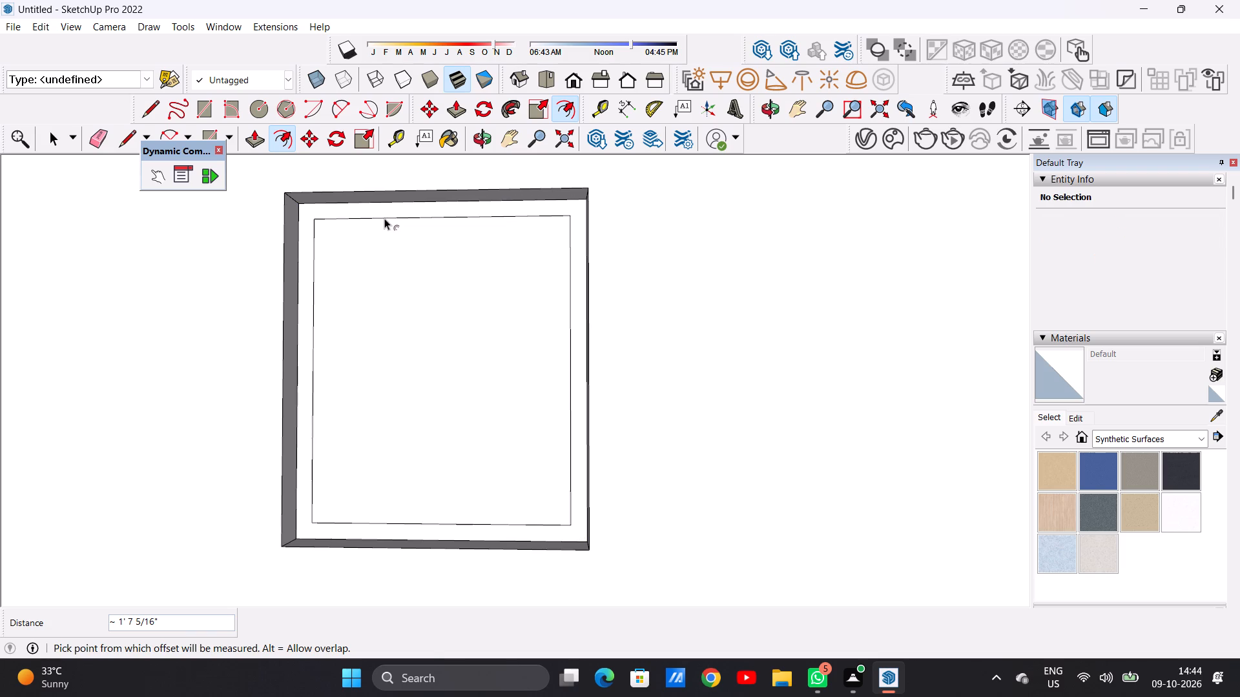
{"action": "key", "text": "space"}
Draw two closely spaced vertical lines, each about 30' 8" long, across the middle of the recessed window's inner rectangle as a mullion.
{"action": "key", "text": "l"}
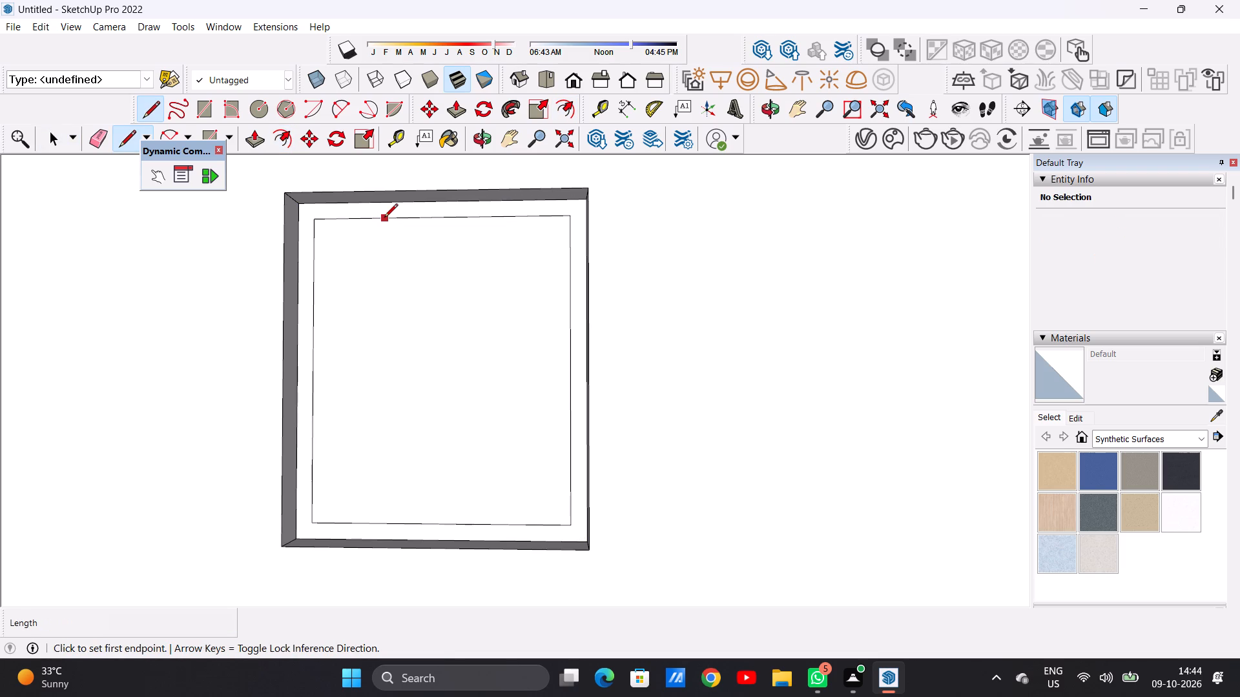
{"action": "left_click", "coordinate": [431, 219]}
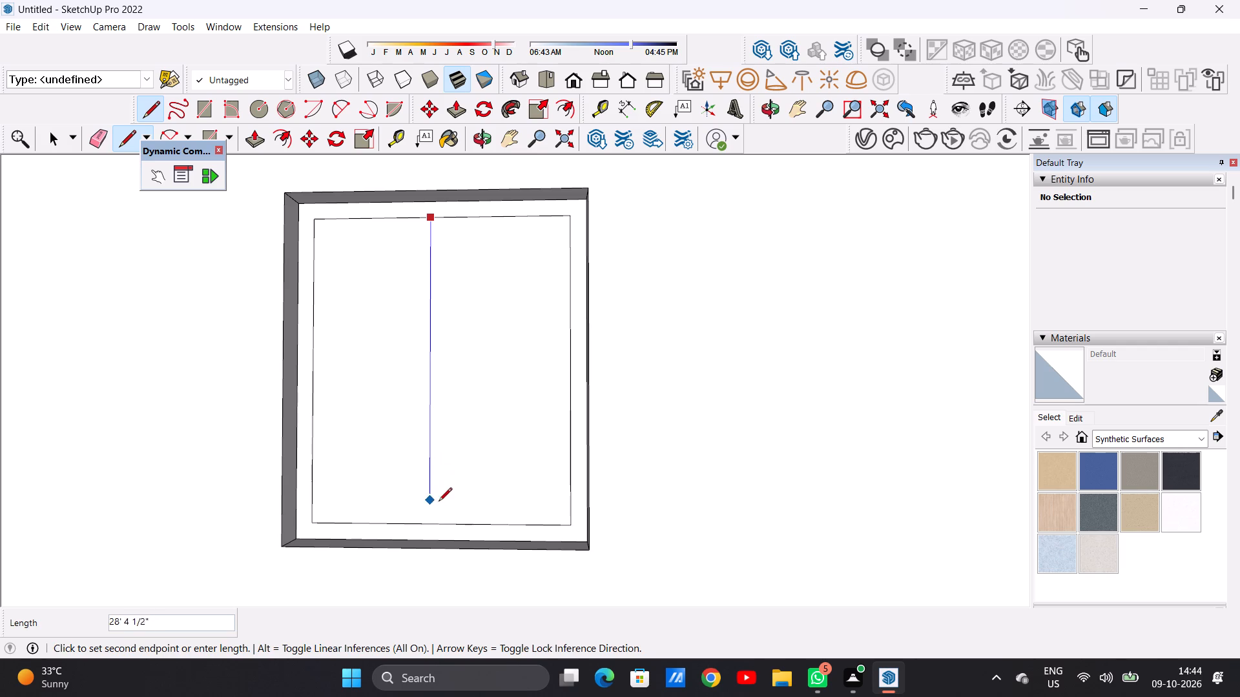
{"action": "left_click", "coordinate": [429, 523]}
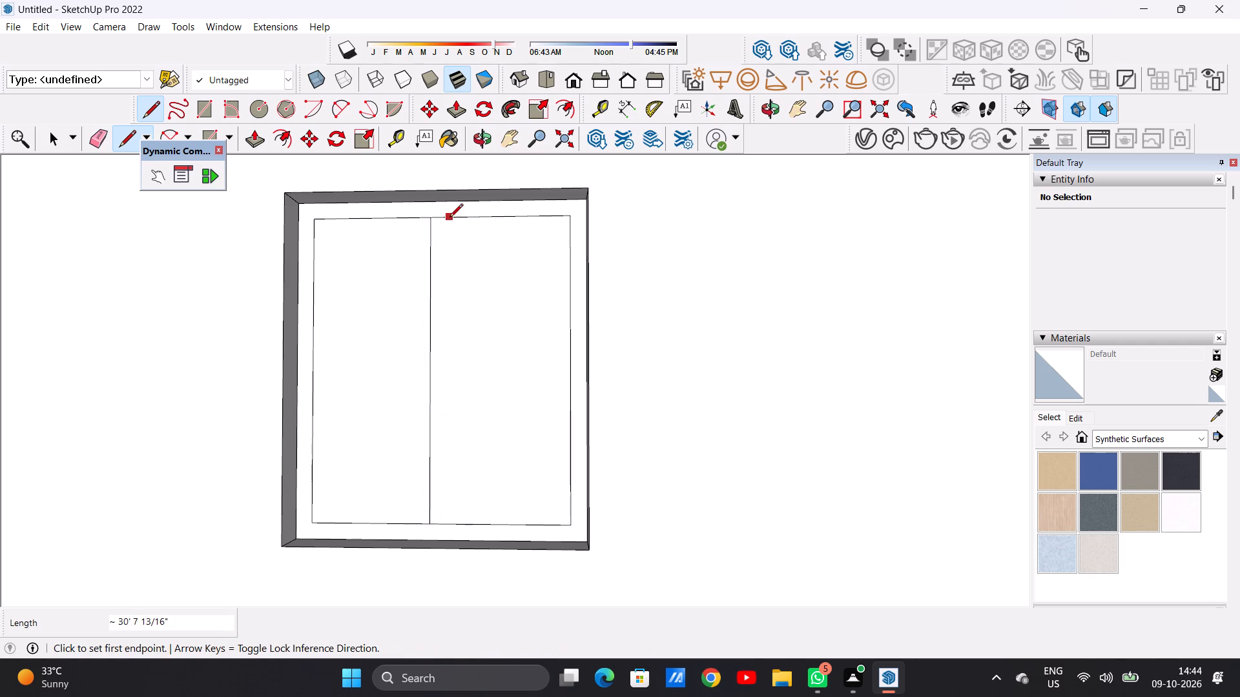
{"action": "left_click", "coordinate": [446, 219]}
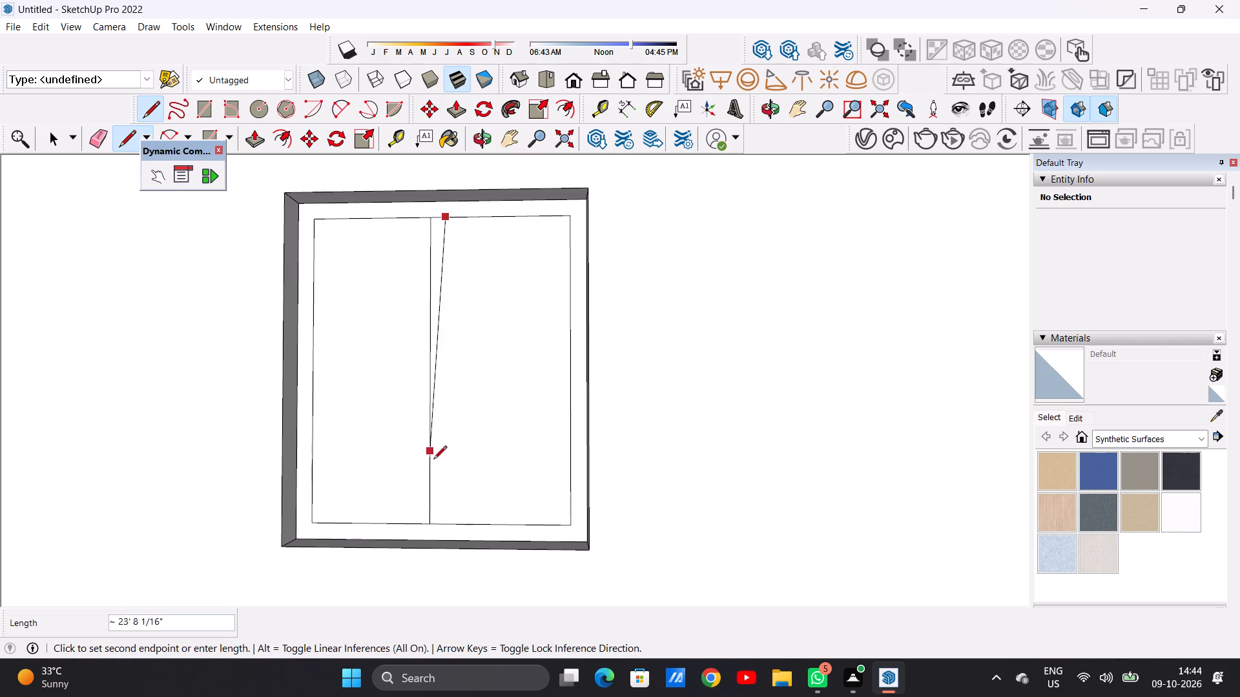
{"action": "left_click", "coordinate": [442, 527]}
{"action": "key", "text": "space"}
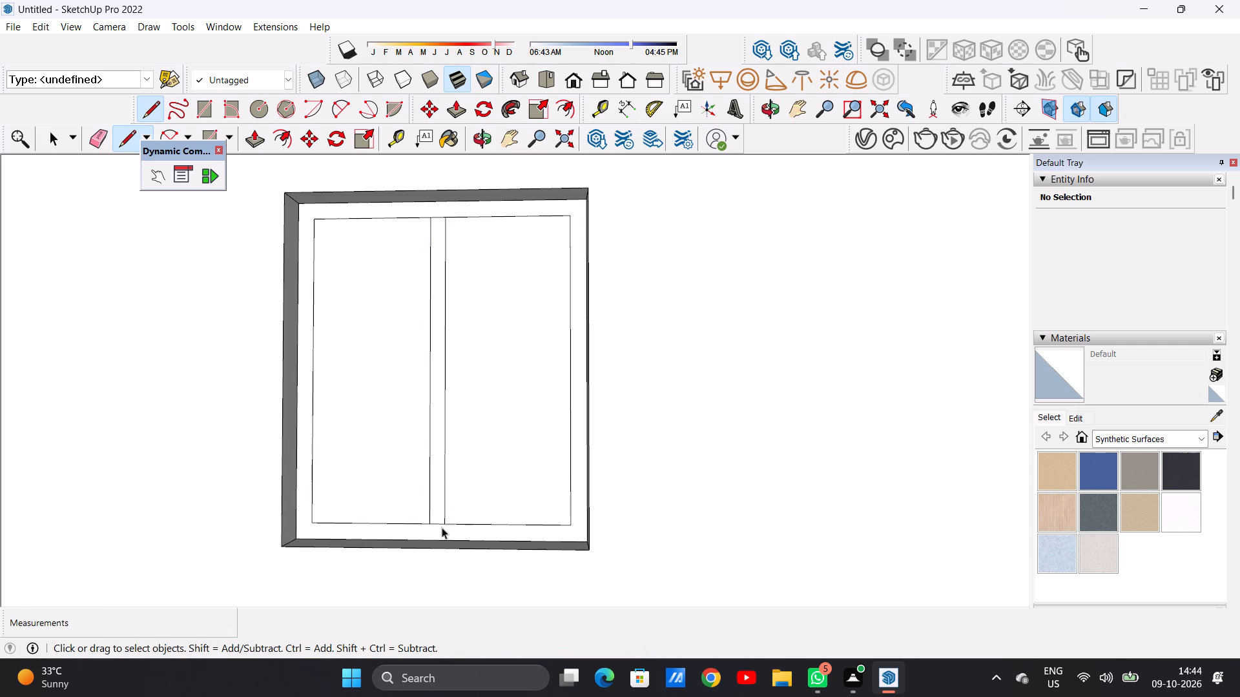
{"action": "scroll", "coordinate": [358, 390], "scroll_direction": "down", "scroll_amount": 7}
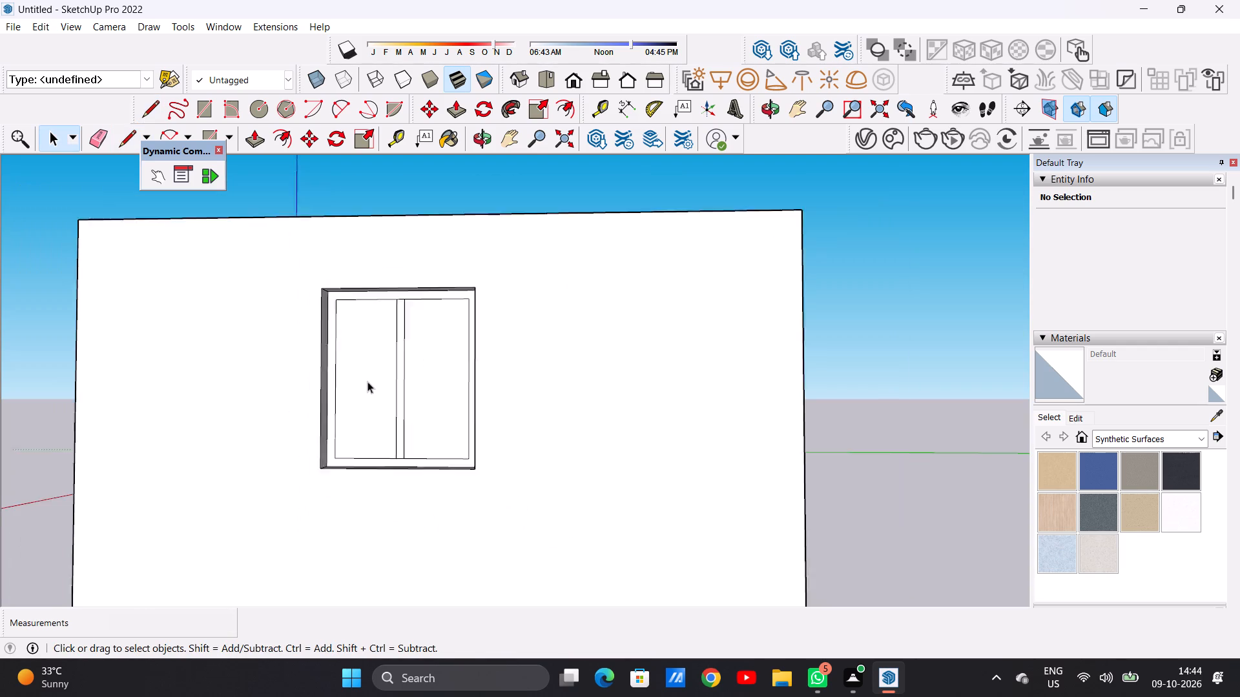
{"action": "scroll", "coordinate": [367, 381], "scroll_direction": "down", "scroll_amount": 10}
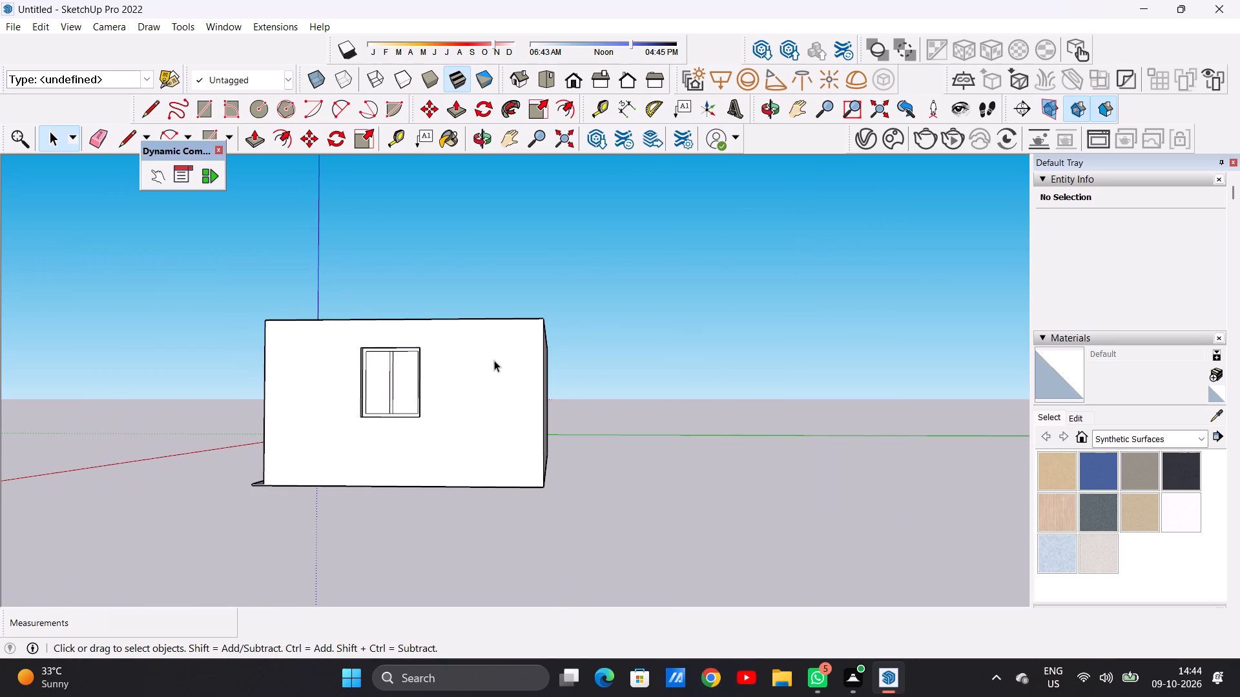
Draw a second window rectangle about 19' 4" wide and 22' 9" high on the end wall, between the existing window and the back corner.
{"action": "middle_click_drag", "start_coordinate": [493, 360], "coordinate": [530, 450]}
{"action": "scroll", "coordinate": [521, 443], "scroll_direction": "up", "scroll_amount": 2}
{"action": "middle_click_drag", "start_coordinate": [513, 437], "coordinate": [505, 415]}
{"action": "scroll", "coordinate": [504, 415], "scroll_direction": "up", "scroll_amount": 2}
{"action": "key", "text": "r"}
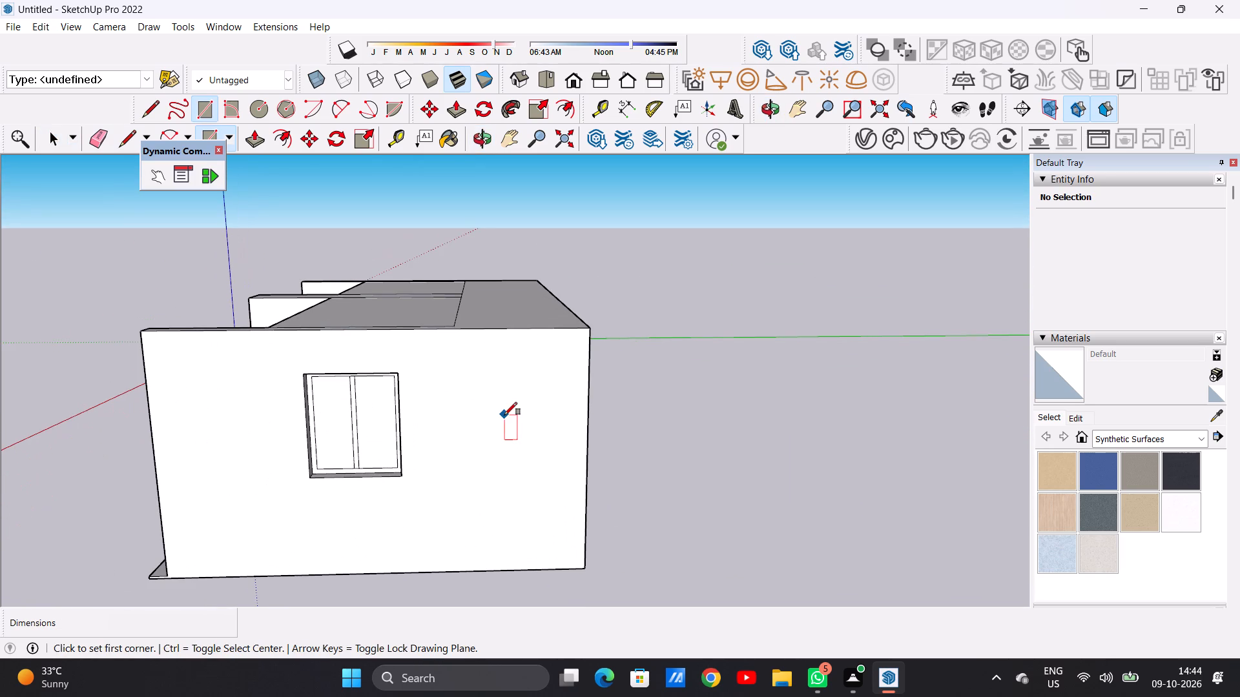
{"action": "left_click", "coordinate": [484, 382]}
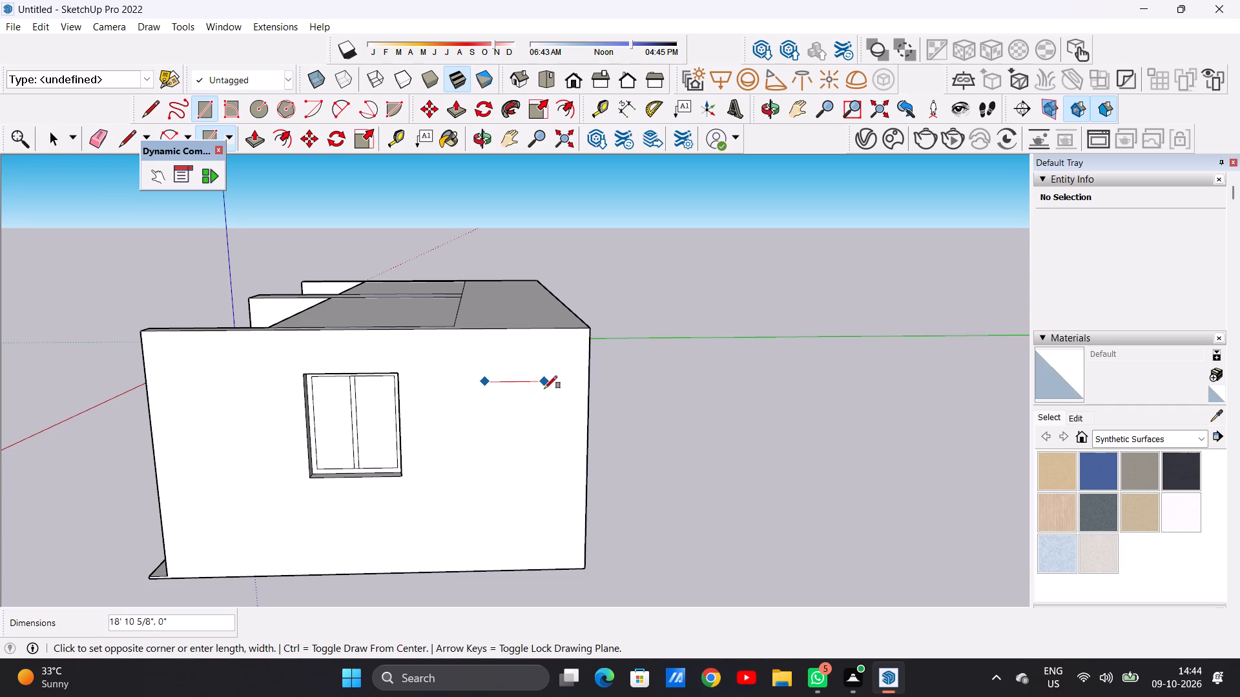
{"action": "left_click", "coordinate": [545, 450]}
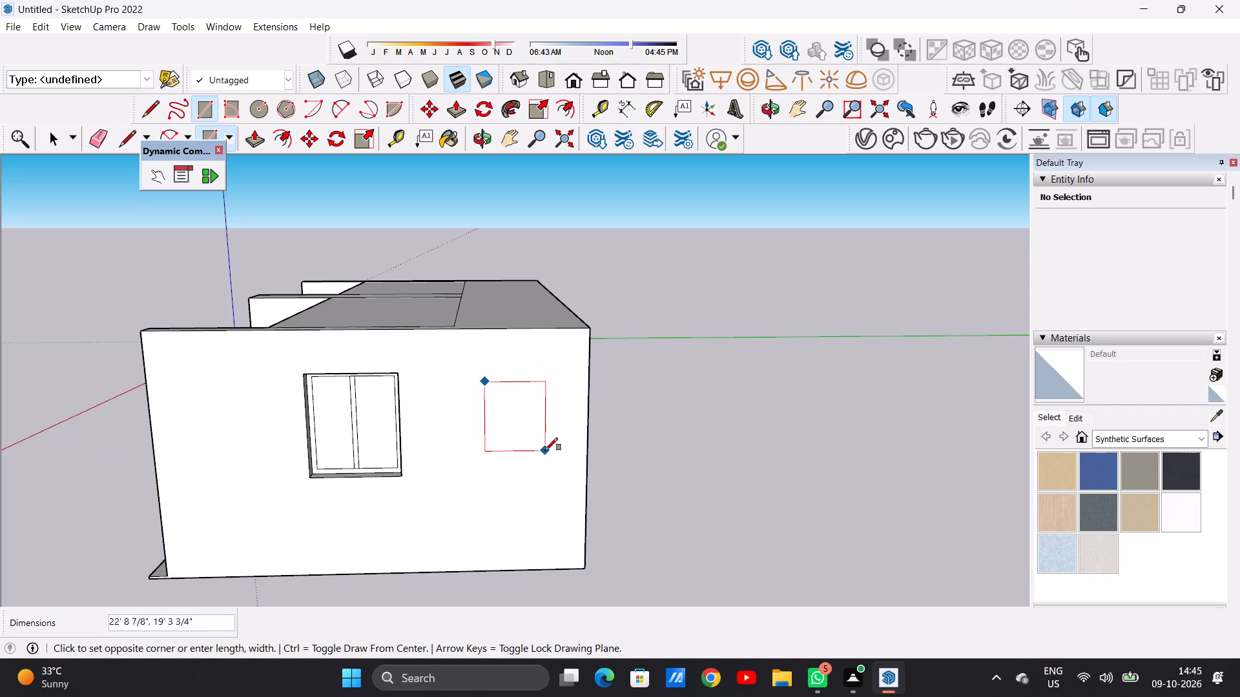
{"action": "key", "text": "space"}
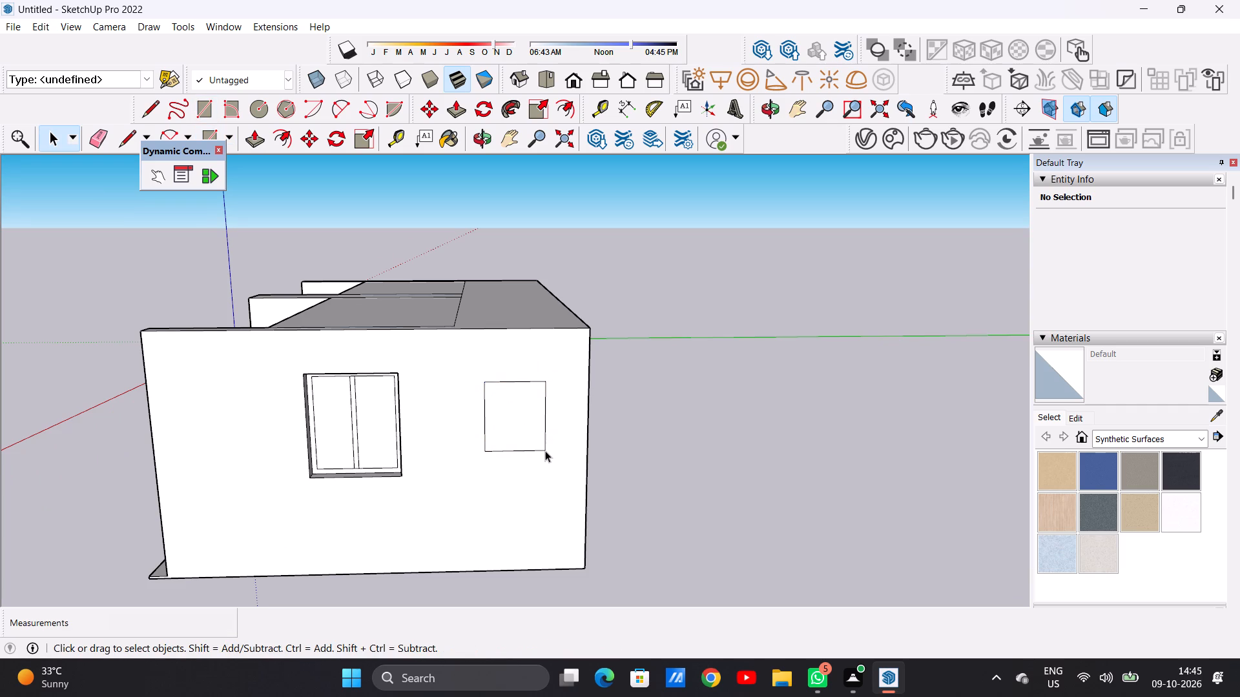
Push/Pull the new window rectangle a short distance into the end wall to form a recess.
{"action": "scroll", "coordinate": [502, 454], "scroll_direction": "down", "scroll_amount": 1}
{"action": "middle_click_drag", "start_coordinate": [499, 456], "coordinate": [402, 456]}
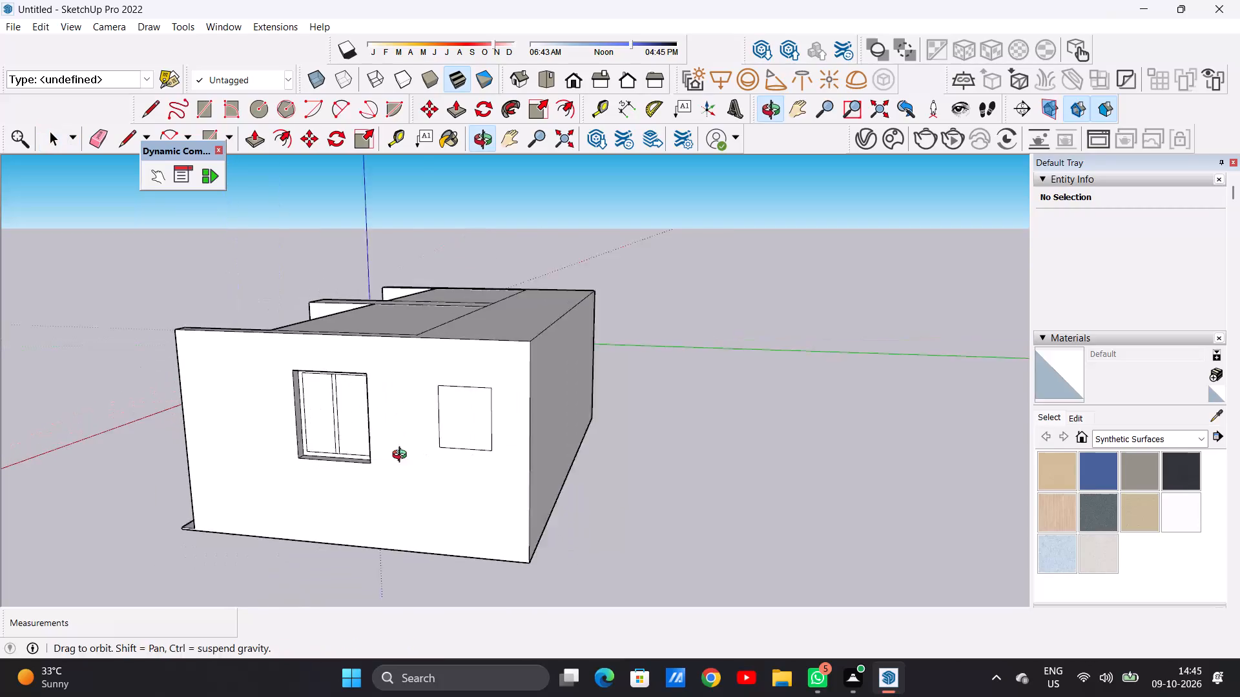
{"action": "middle_click_drag", "start_coordinate": [402, 456], "coordinate": [387, 460]}
{"action": "scroll", "coordinate": [439, 399], "scroll_direction": "up", "scroll_amount": 8}
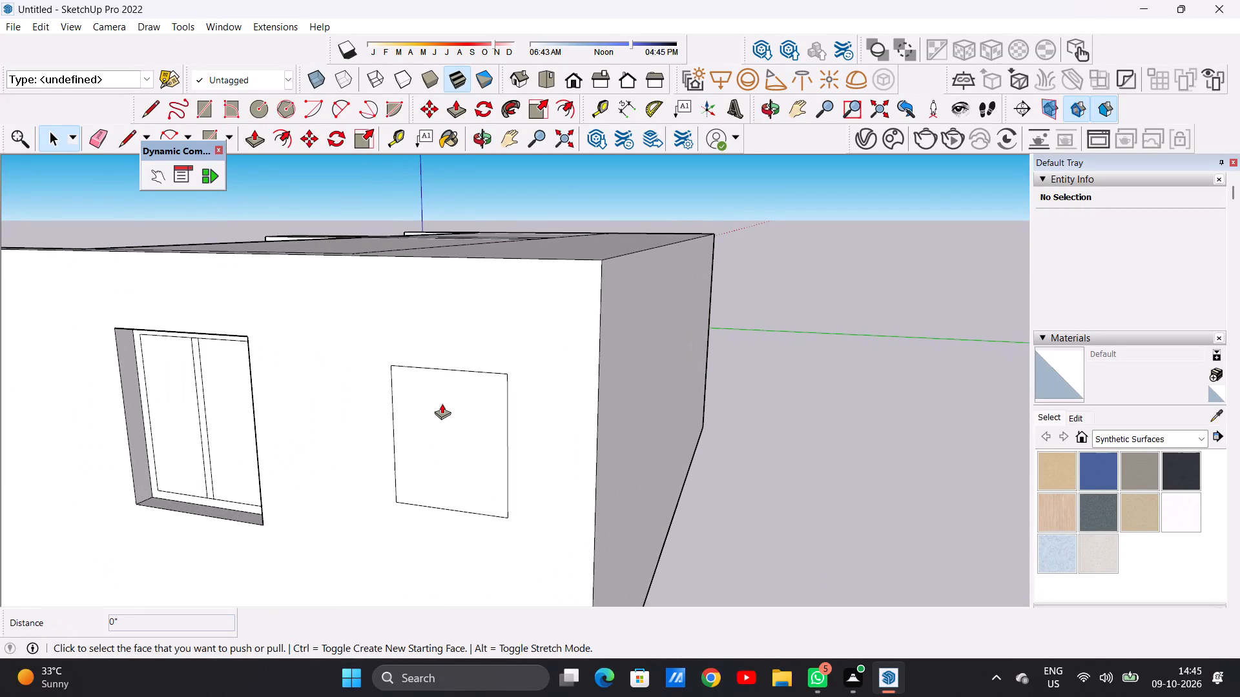
{"action": "key", "text": "p"}
{"action": "left_click", "coordinate": [433, 381]}
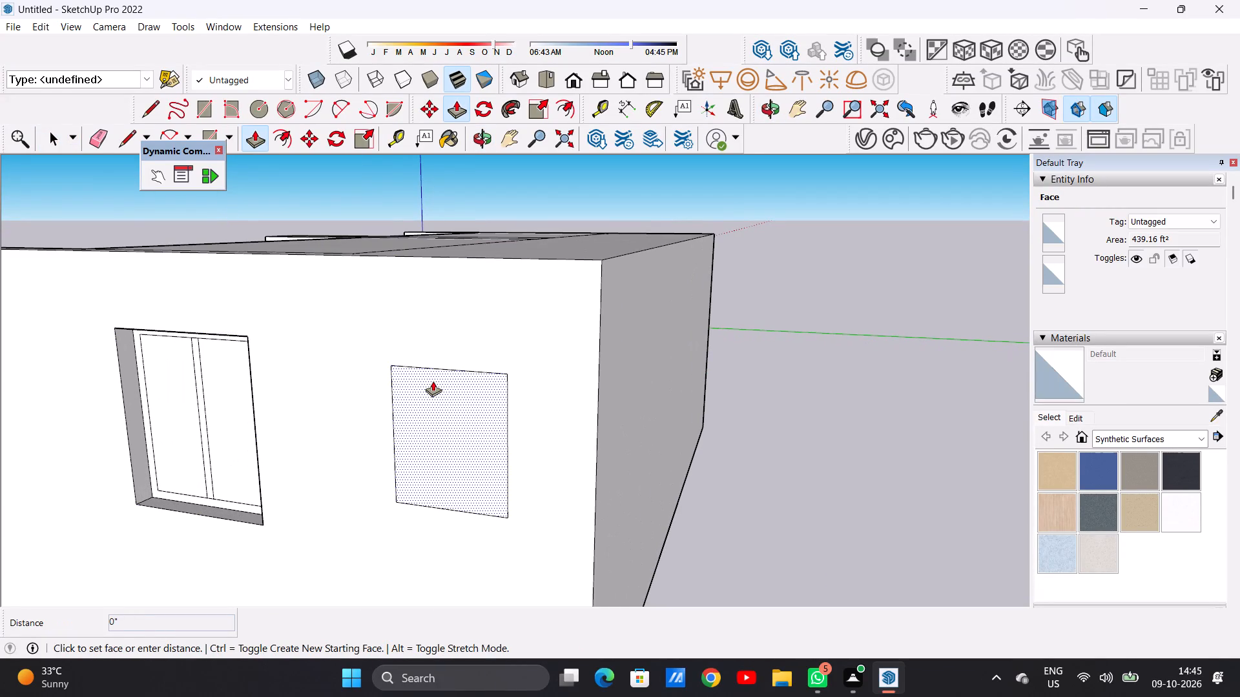
{"action": "left_click", "coordinate": [439, 377]}
{"action": "key", "text": "space"}
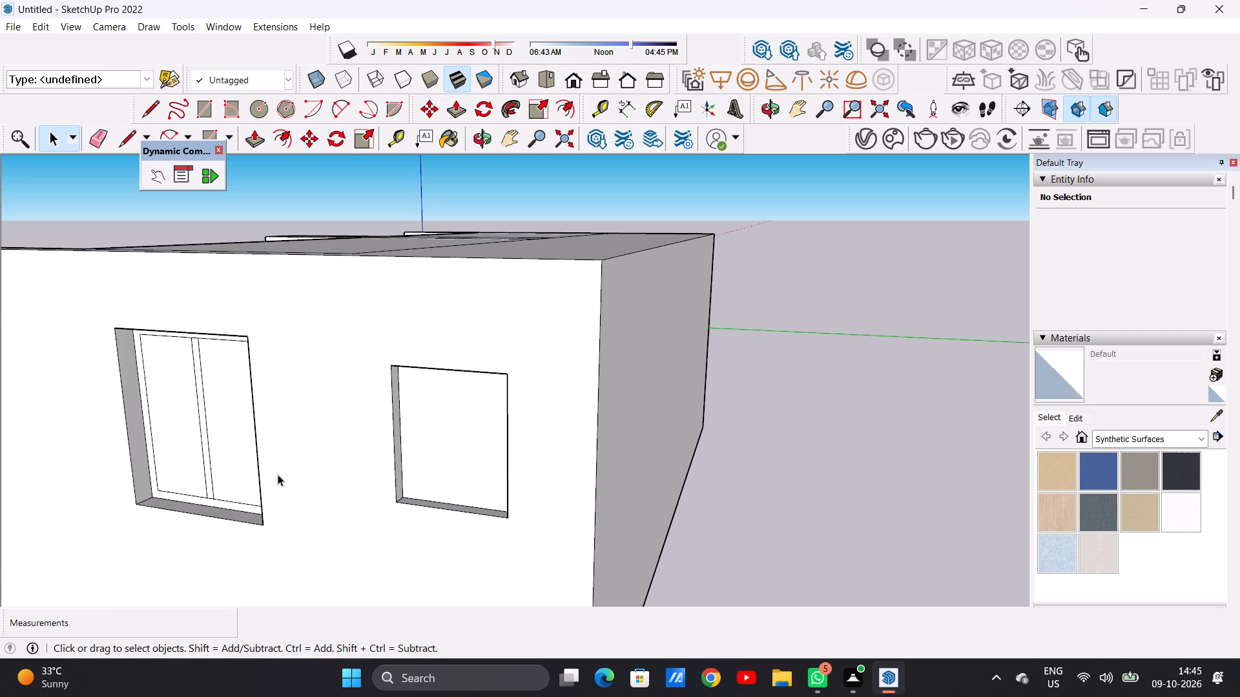
Offset the new recessed window face's edges inward to outline a narrow frame.
{"action": "scroll", "coordinate": [282, 475], "scroll_direction": "down", "scroll_amount": 3}
{"action": "middle_click_drag", "start_coordinate": [326, 471], "coordinate": [371, 429]}
{"action": "scroll", "coordinate": [448, 412], "scroll_direction": "up", "scroll_amount": 3}
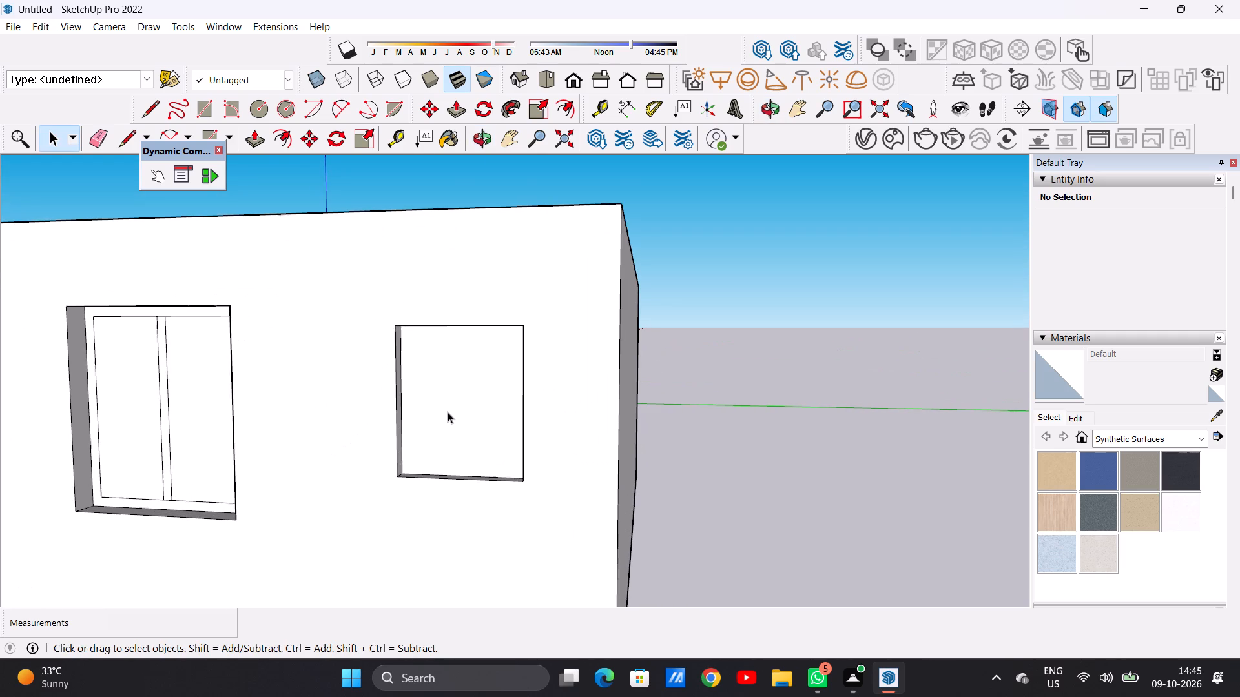
{"action": "type", "text": "OF"}
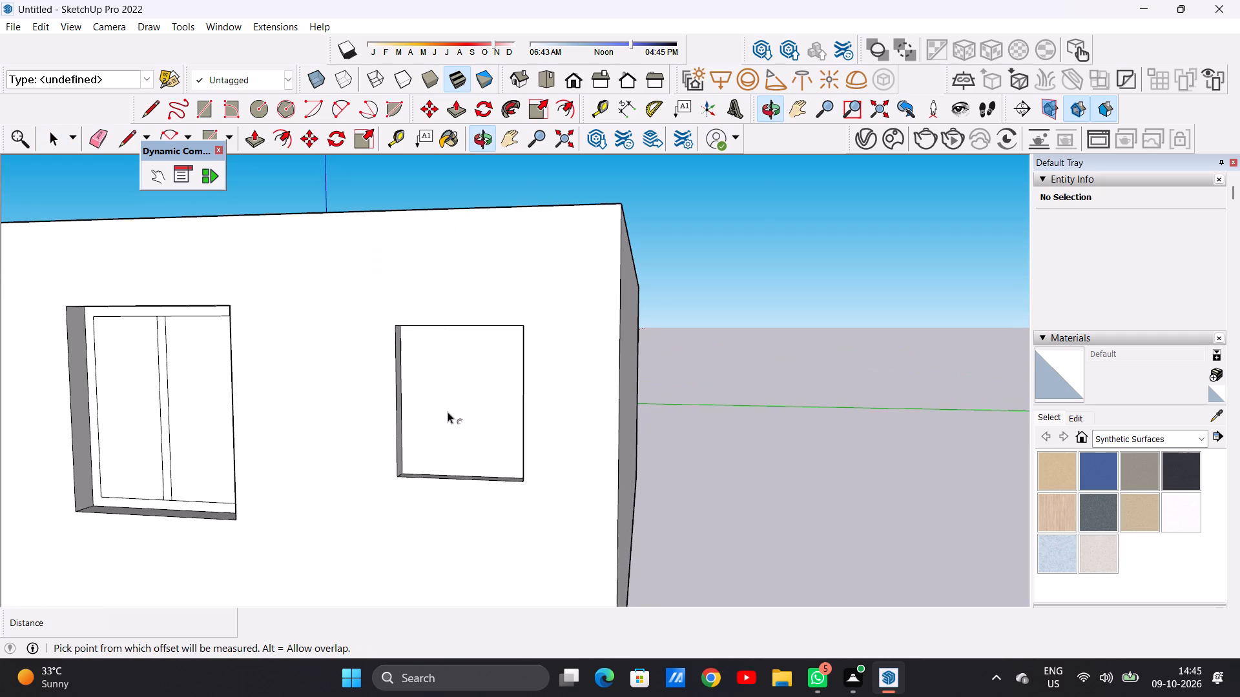
{"action": "scroll", "coordinate": [459, 340], "scroll_direction": "up", "scroll_amount": 6}
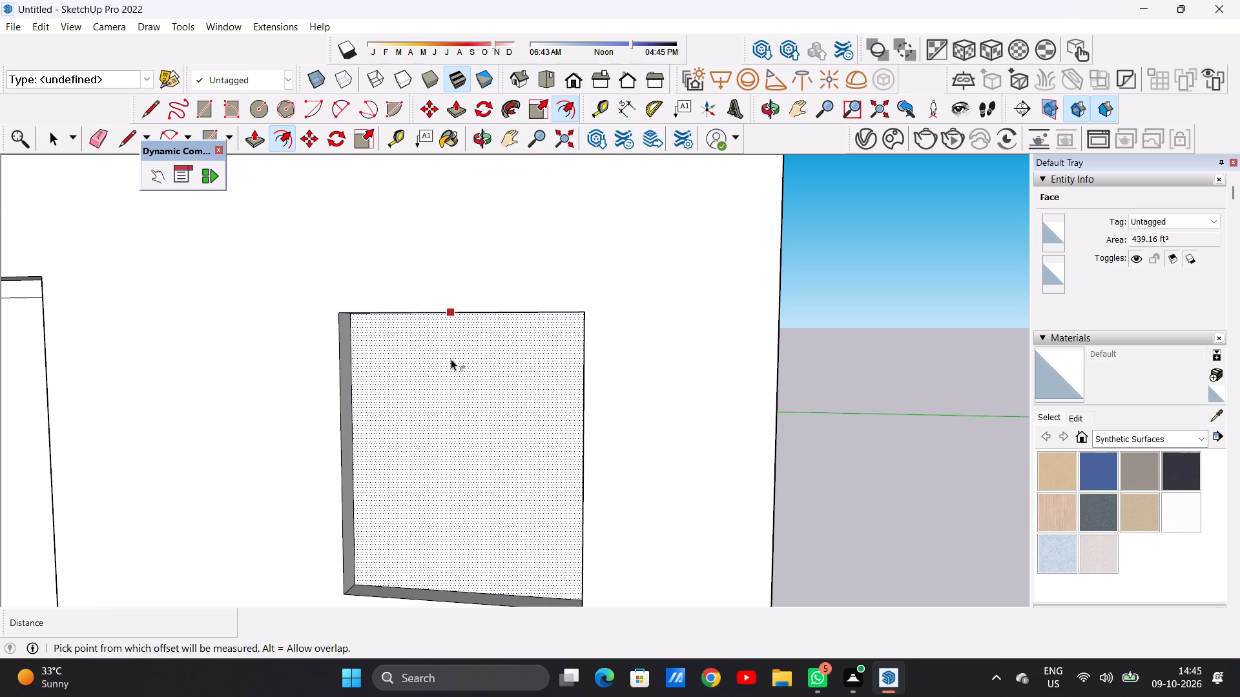
{"action": "left_click", "coordinate": [451, 359]}
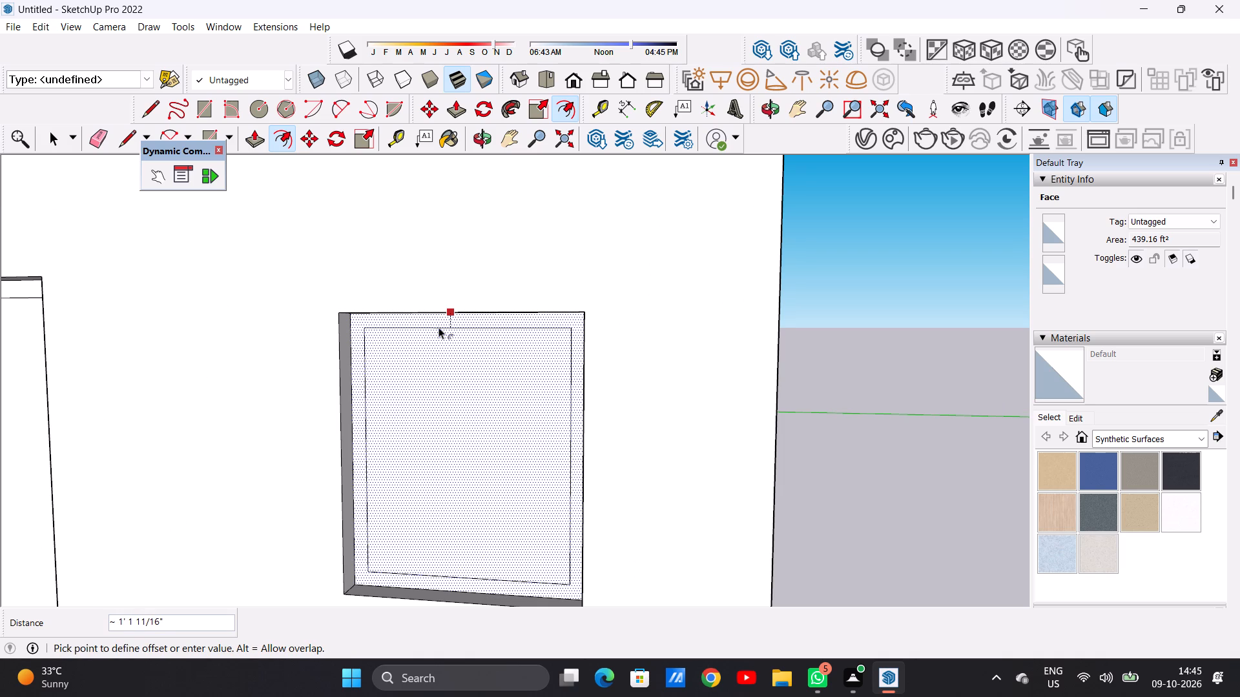
{"action": "left_click", "coordinate": [439, 331]}
{"action": "key", "text": "space"}
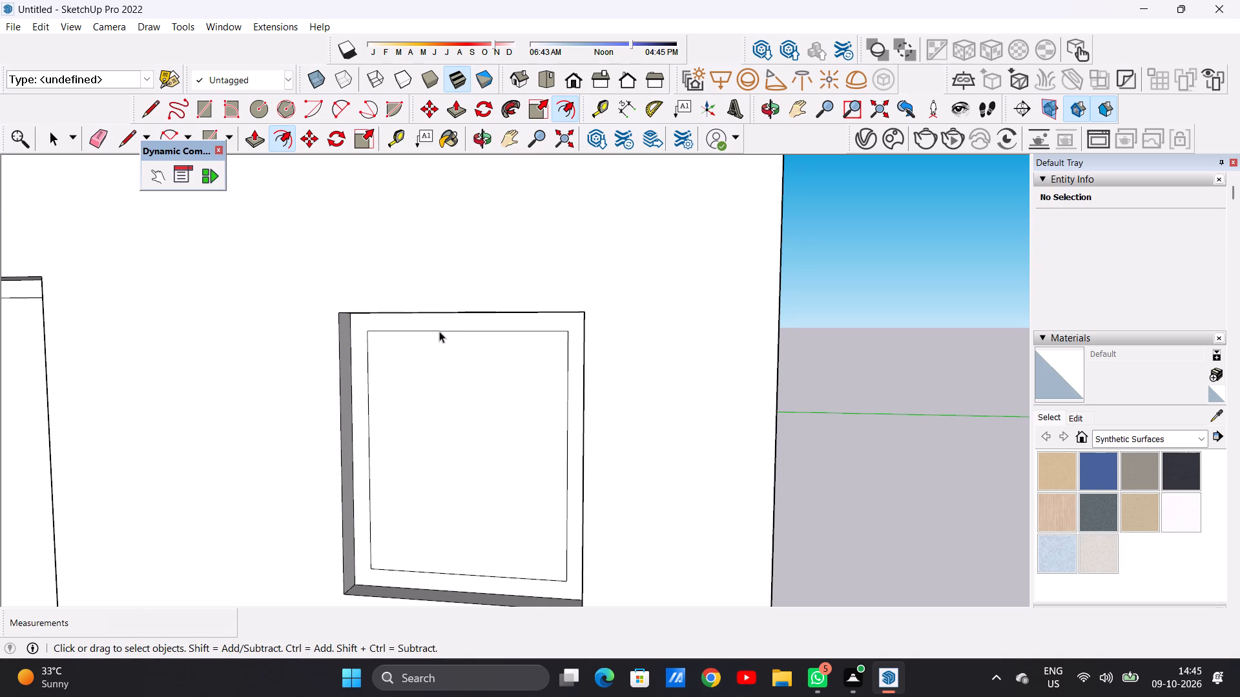
Draw two closely spaced vertical lines, each about 19' 10" long, across the middle of the smaller window's inner rectangle as a mullion.
{"action": "key", "text": "l"}
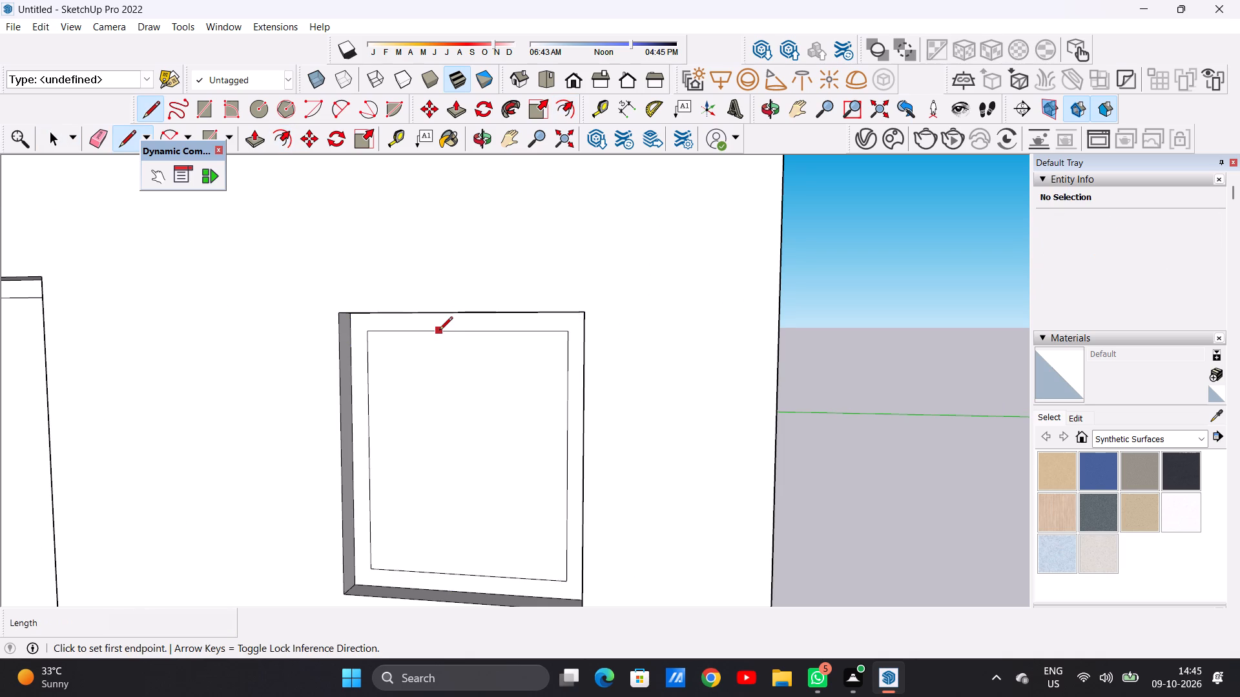
{"action": "scroll", "coordinate": [440, 397], "scroll_direction": "down", "scroll_amount": 6}
{"action": "middle_click_drag", "start_coordinate": [420, 363], "coordinate": [454, 359]}
{"action": "scroll", "coordinate": [468, 375], "scroll_direction": "up", "scroll_amount": 6}
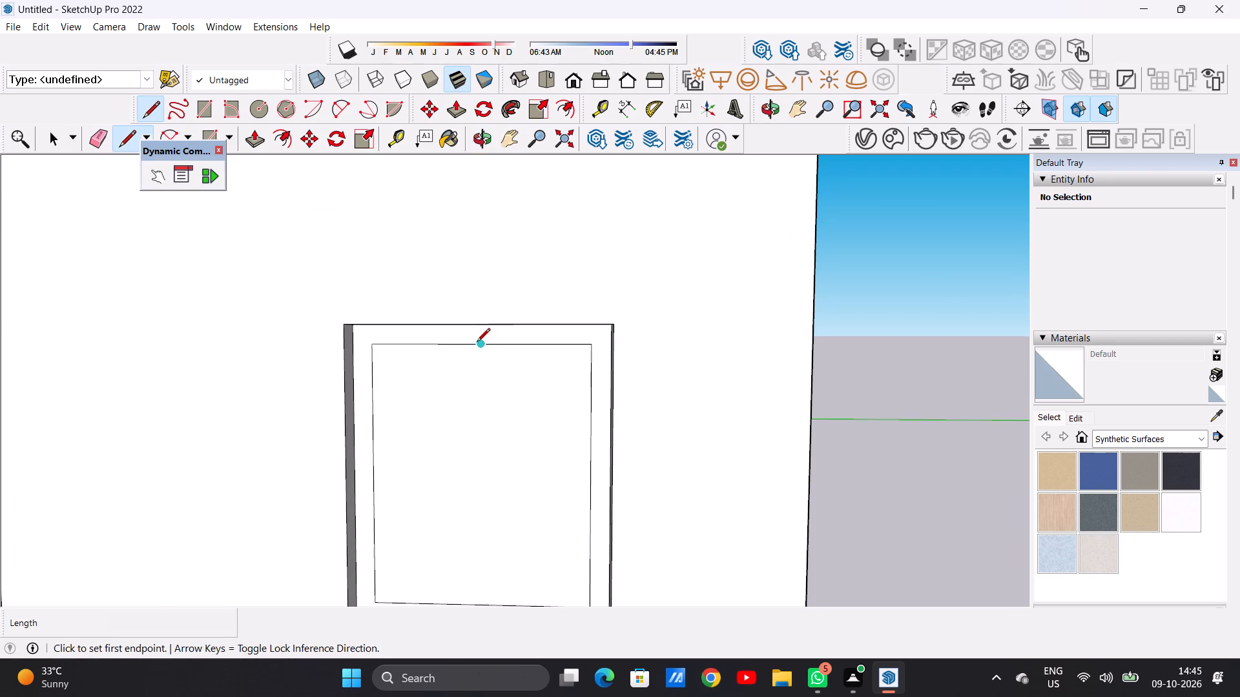
{"action": "left_click", "coordinate": [471, 348]}
{"action": "scroll", "coordinate": [461, 376], "scroll_direction": "down", "scroll_amount": 4}
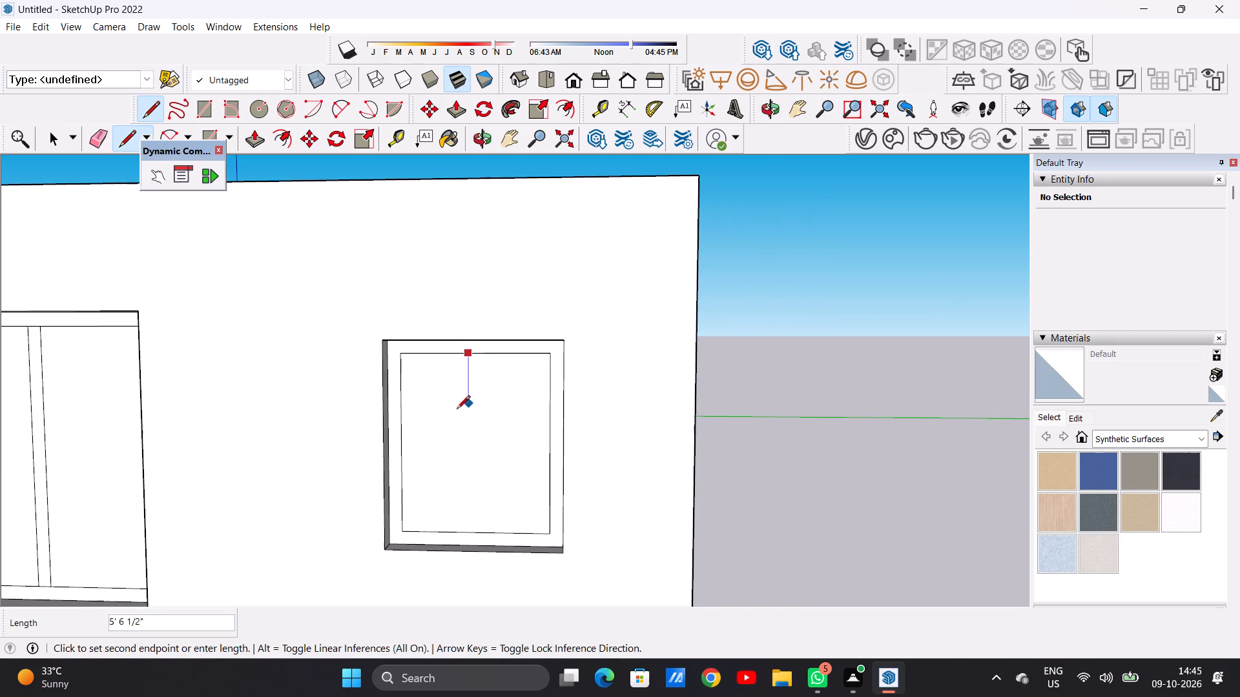
{"action": "left_click", "coordinate": [466, 531]}
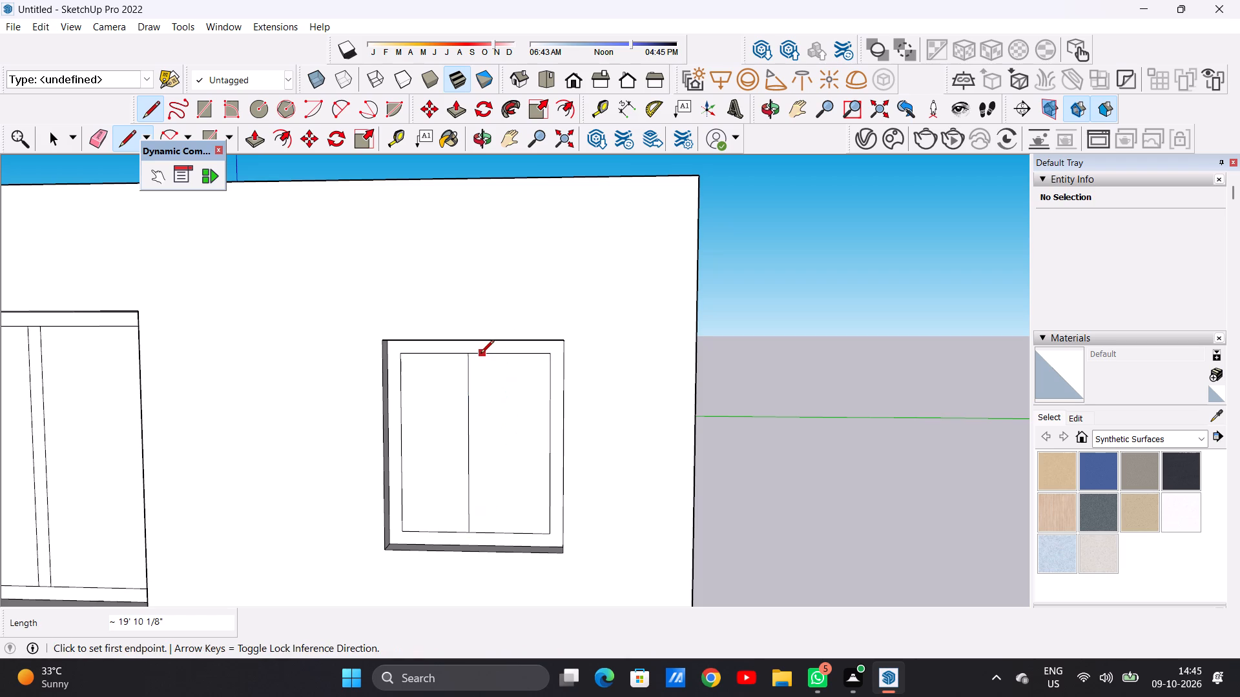
{"action": "left_click", "coordinate": [480, 354]}
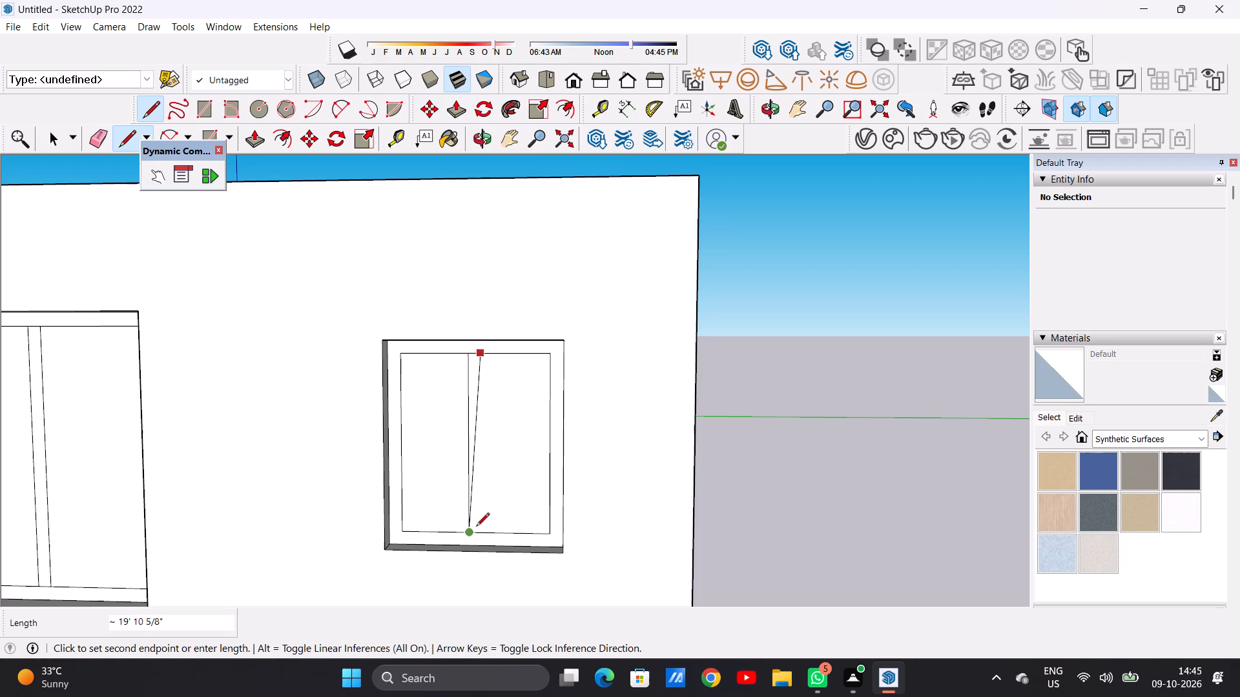
{"action": "left_click", "coordinate": [482, 537]}
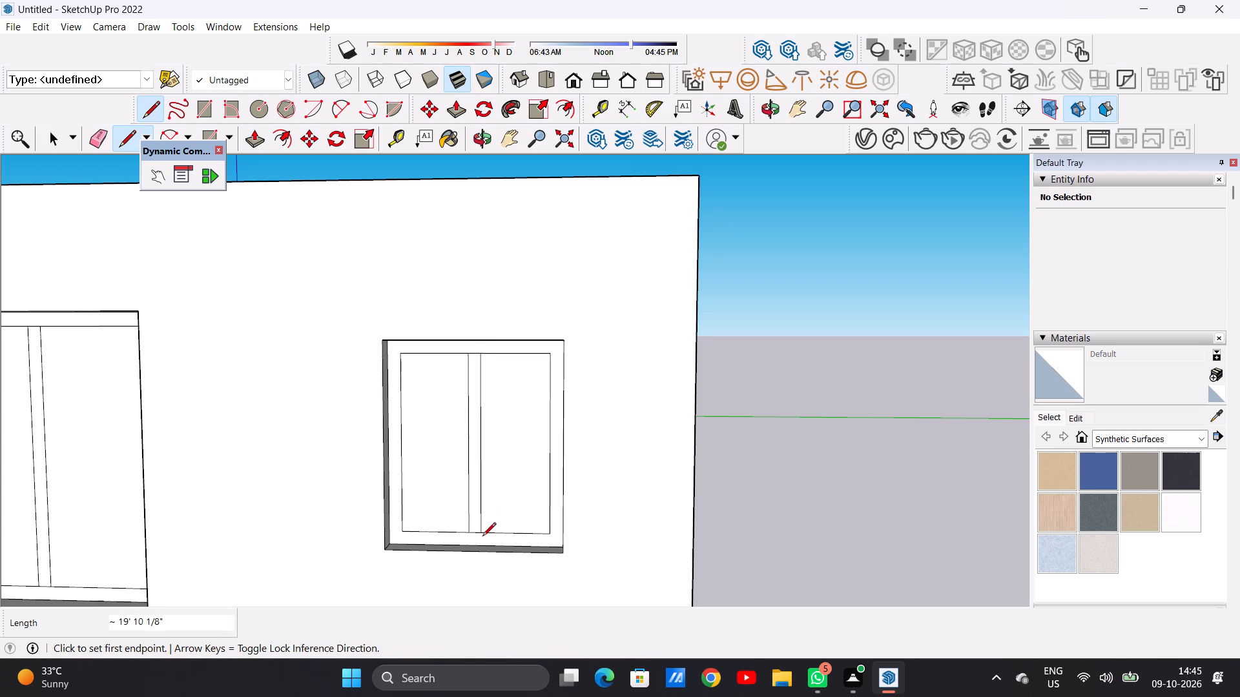
{"action": "key", "text": "space"}
Examine the whole building from the end wall around to the open front, checking both rooms and their door and window openings.
{"action": "scroll", "coordinate": [433, 503], "scroll_direction": "down", "scroll_amount": 14}
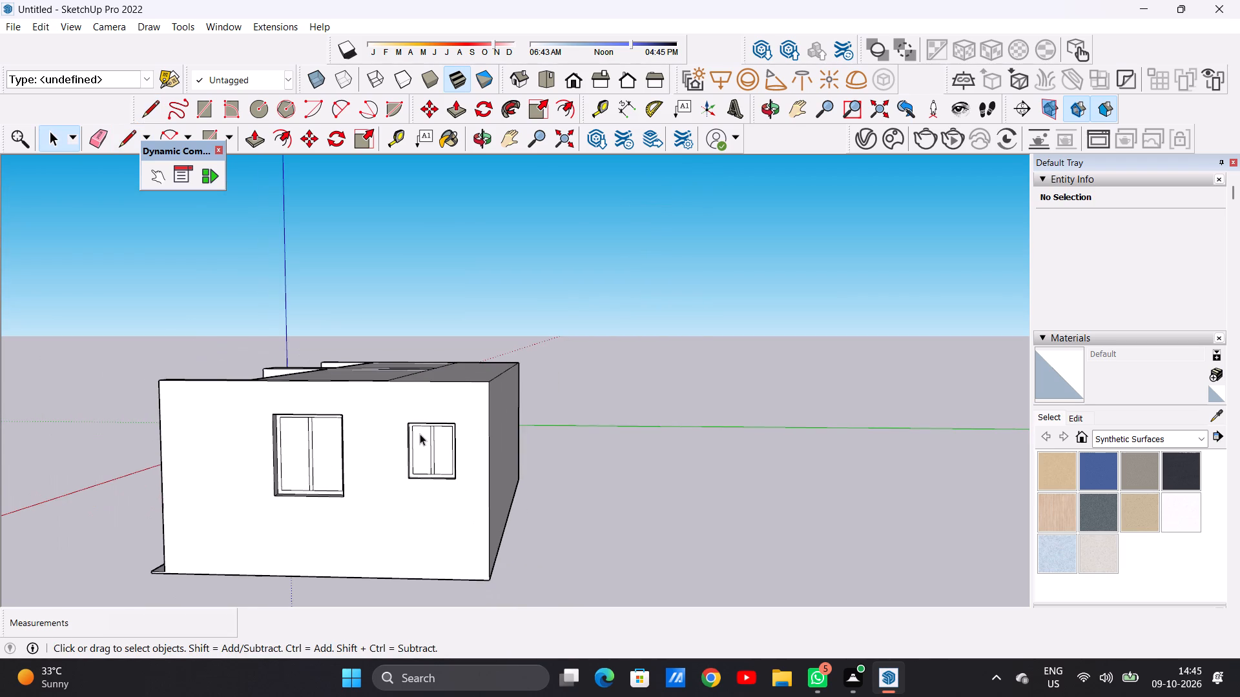
{"action": "scroll", "coordinate": [444, 452], "scroll_direction": "down", "scroll_amount": 3}
{"action": "middle_click_drag", "start_coordinate": [298, 457], "coordinate": [586, 470]}
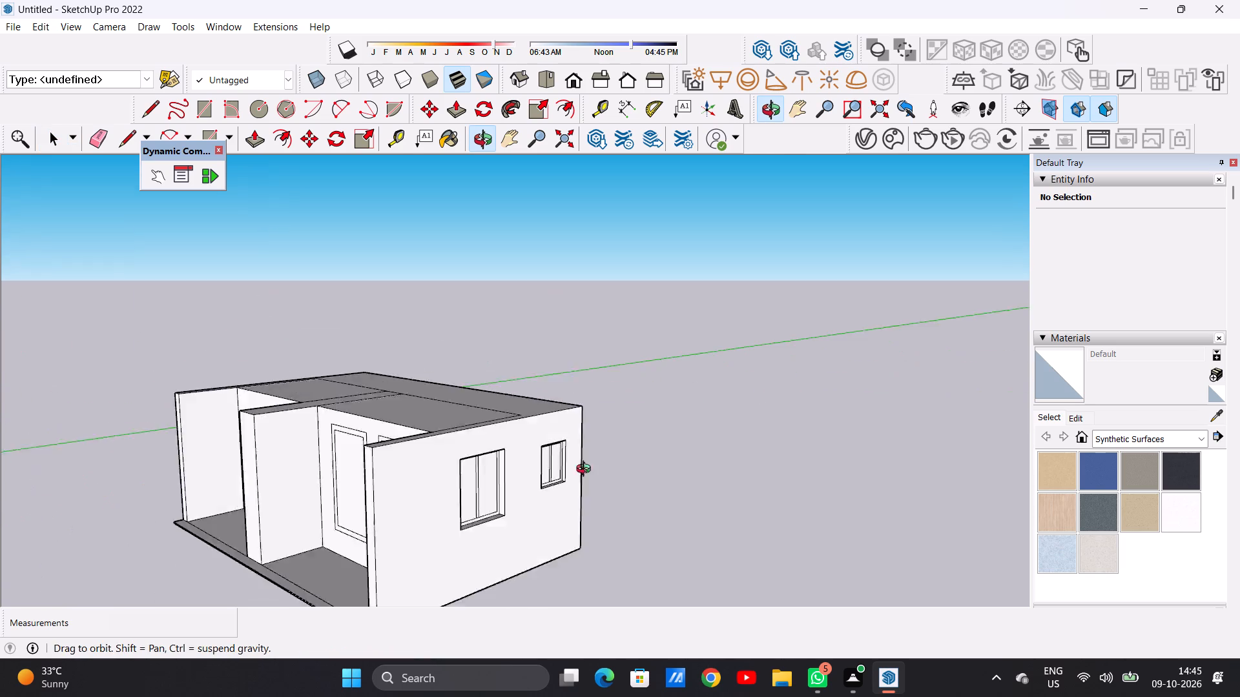
{"action": "middle_click_drag", "start_coordinate": [586, 470], "coordinate": [632, 462]}
{"action": "middle_click_drag", "start_coordinate": [425, 464], "coordinate": [626, 471]}
{"action": "scroll", "coordinate": [520, 418], "scroll_direction": "down", "scroll_amount": 10}
{"action": "middle_click_drag", "start_coordinate": [439, 459], "coordinate": [398, 487]}
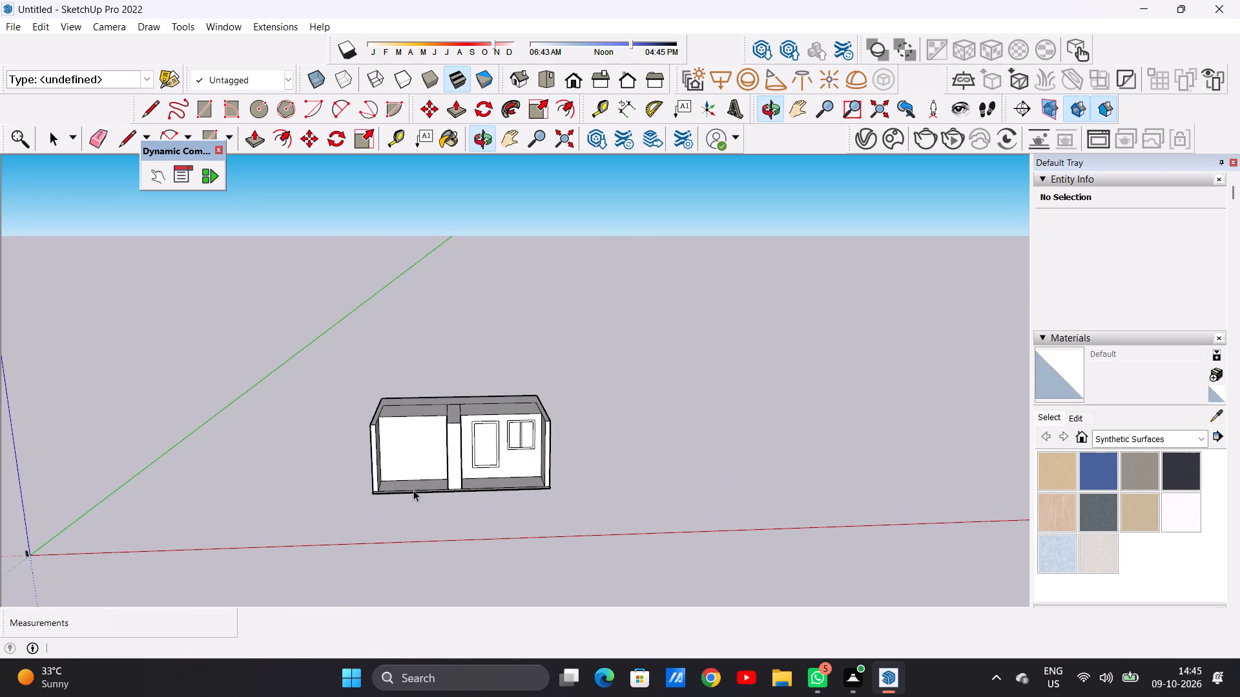
{"action": "scroll", "coordinate": [435, 468], "scroll_direction": "down", "scroll_amount": 2}
{"action": "scroll", "coordinate": [459, 449], "scroll_direction": "up", "scroll_amount": 8}
{"action": "middle_click_drag", "start_coordinate": [481, 465], "coordinate": [370, 449]}
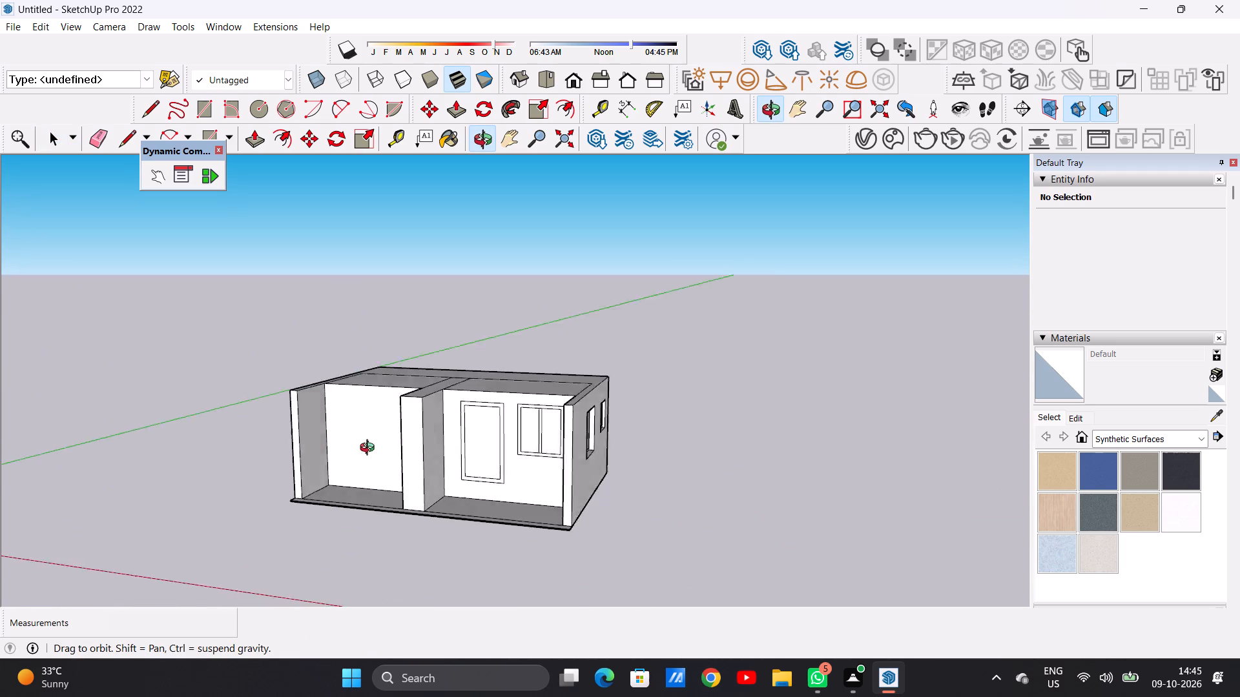
{"action": "middle_click_drag", "start_coordinate": [370, 449], "coordinate": [453, 472]}
{"action": "middle_click_drag", "start_coordinate": [453, 476], "coordinate": [453, 492]}
{"action": "middle_click", "coordinate": [453, 496]}
{"action": "scroll", "coordinate": [469, 463], "scroll_direction": "up", "scroll_amount": 5}
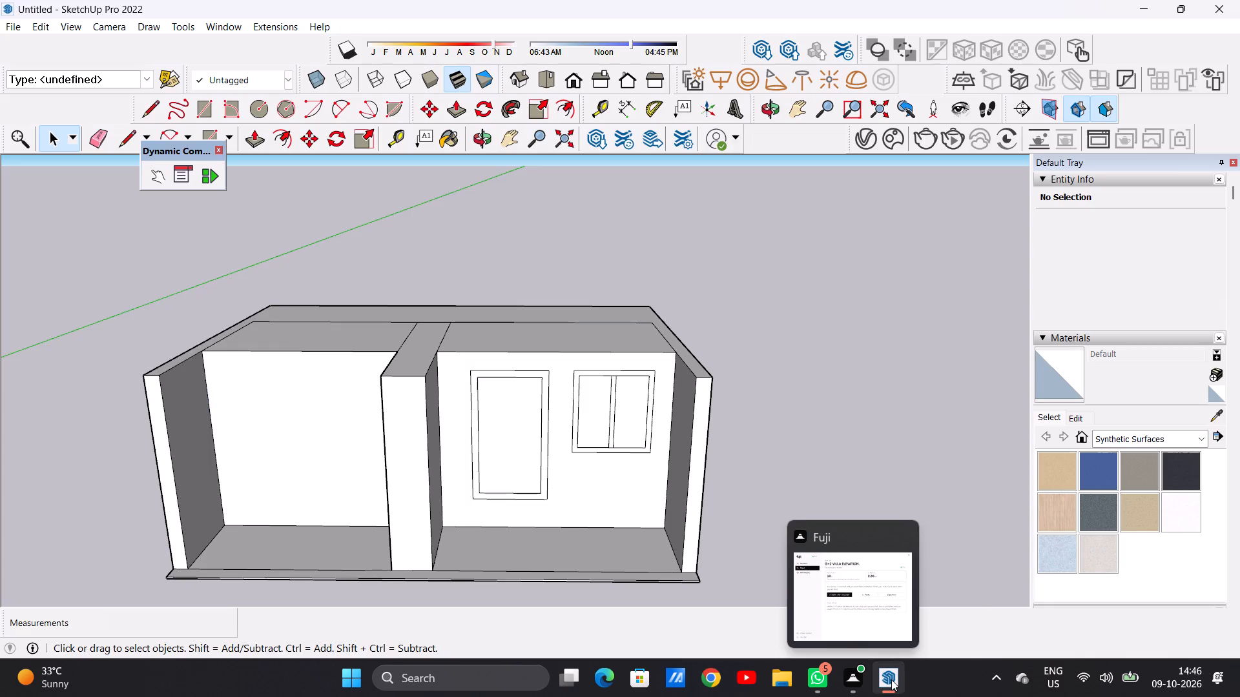
{"action": "left_click", "coordinate": [877, 613]}
{"action": "scroll", "coordinate": [611, 547], "scroll_direction": "up", "scroll_amount": 4}
{"action": "scroll", "coordinate": [632, 547], "scroll_direction": "down", "scroll_amount": 3}
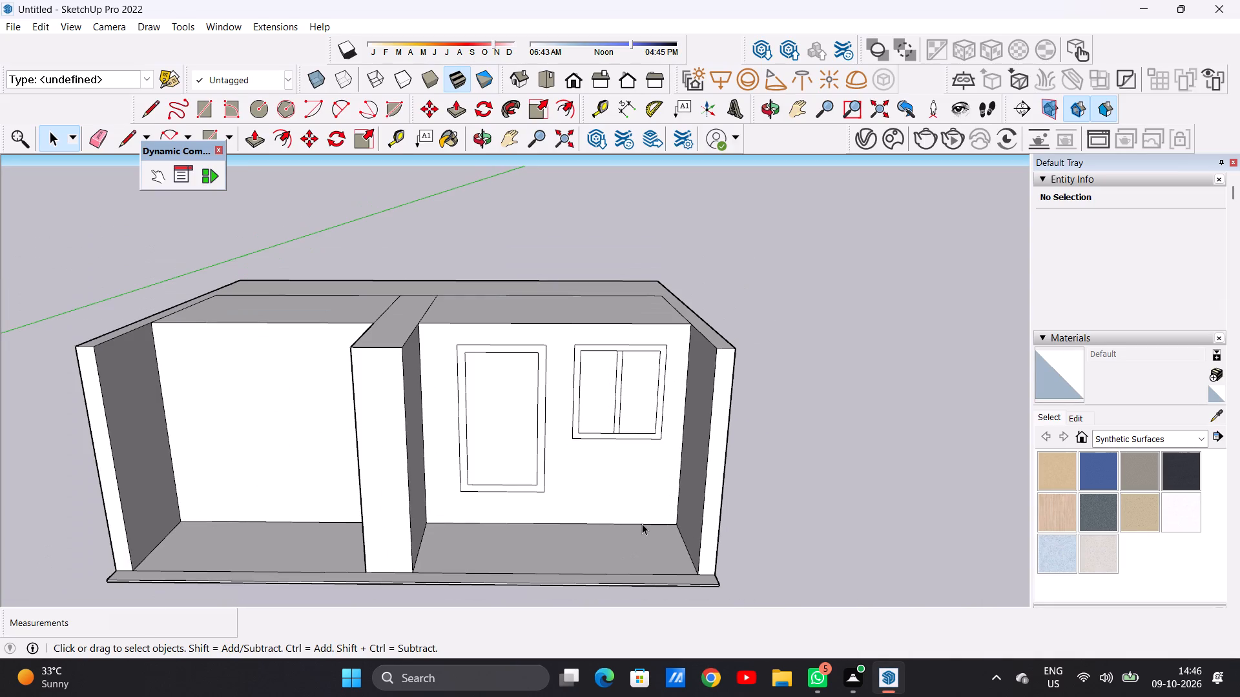
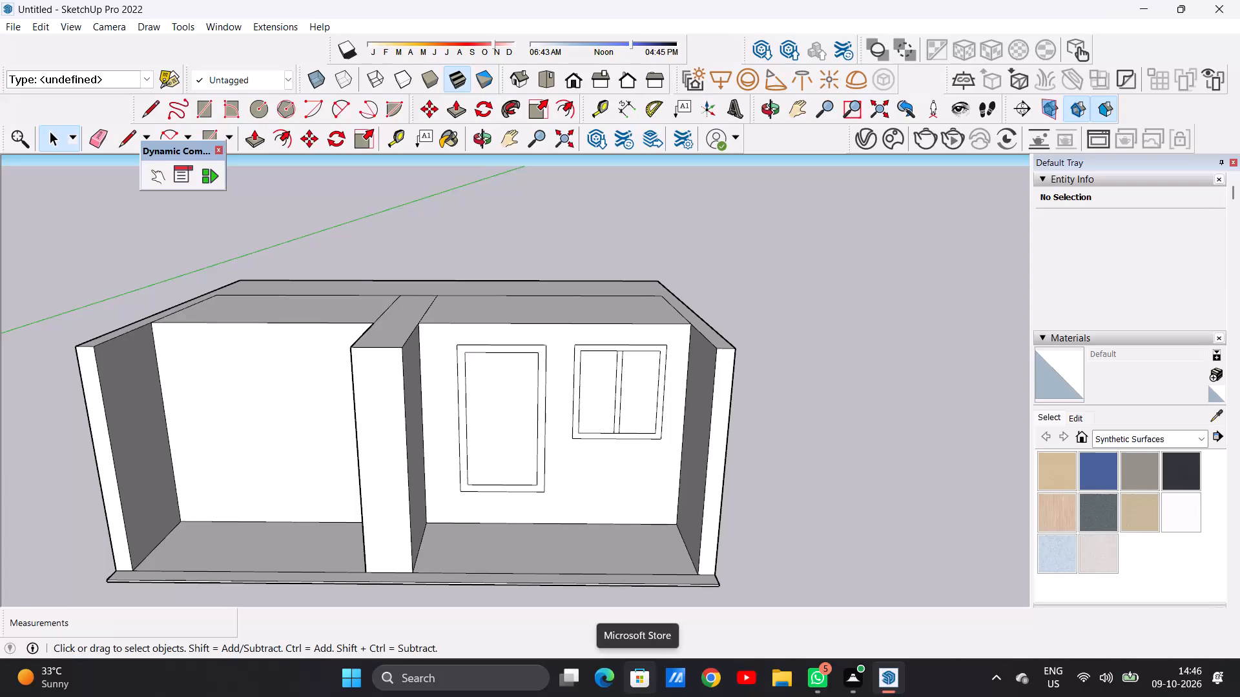
Examine the open front of the building, comparing the room with the blank back wall to the room with the door and window.
{"action": "scroll", "coordinate": [466, 395], "scroll_direction": "down", "scroll_amount": 3}
{"action": "scroll", "coordinate": [468, 402], "scroll_direction": "up", "scroll_amount": 2}
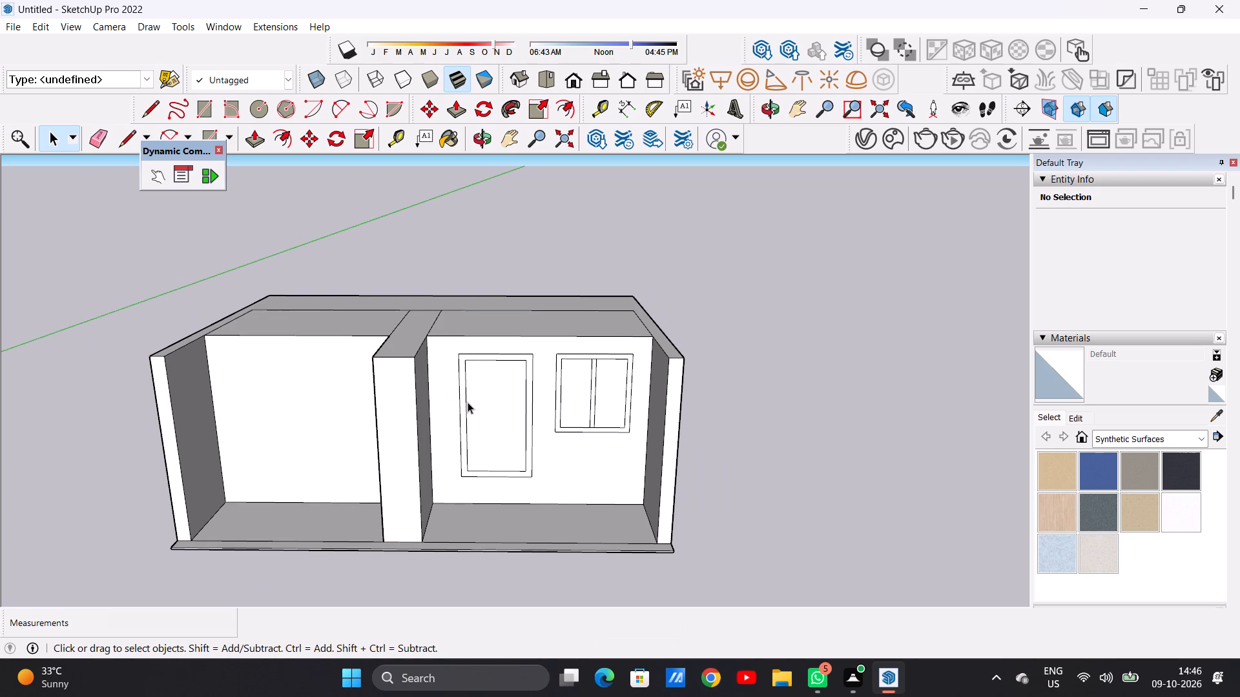
{"action": "scroll", "coordinate": [477, 423], "scroll_direction": "up", "scroll_amount": 1}
{"action": "middle_click_drag", "start_coordinate": [481, 393], "coordinate": [481, 358]}
{"action": "scroll", "coordinate": [588, 393], "scroll_direction": "down", "scroll_amount": 2}
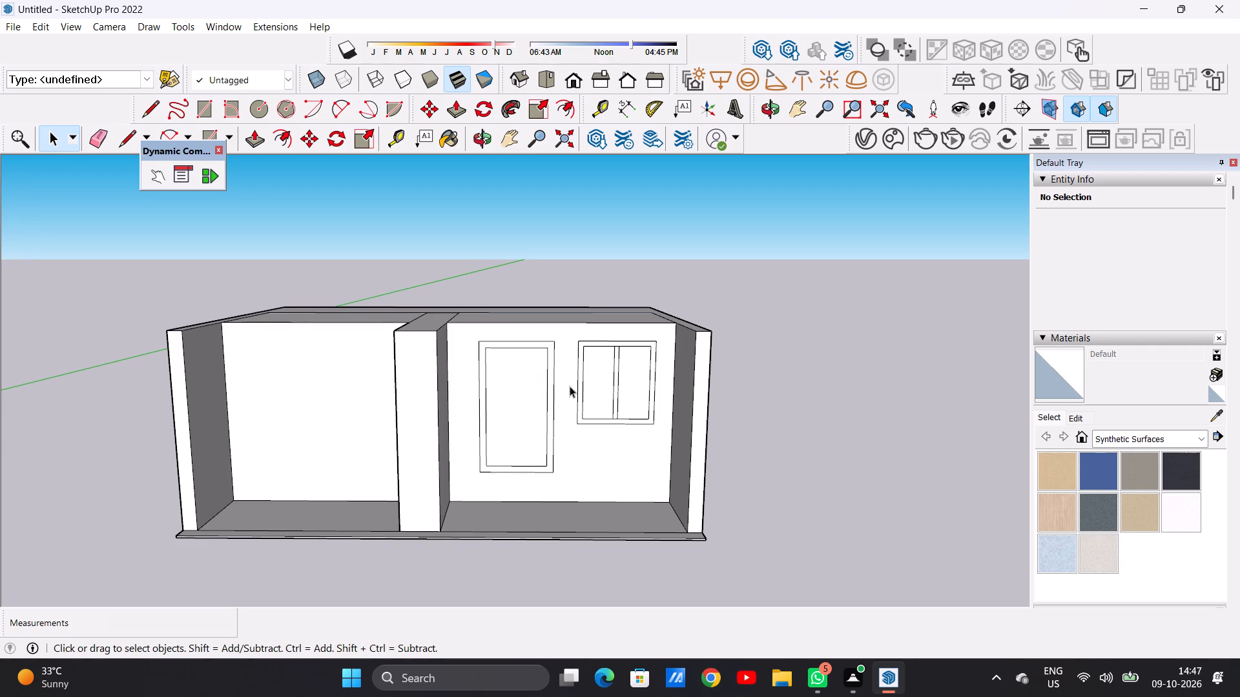
{"action": "scroll", "coordinate": [571, 387], "scroll_direction": "down", "scroll_amount": 3}
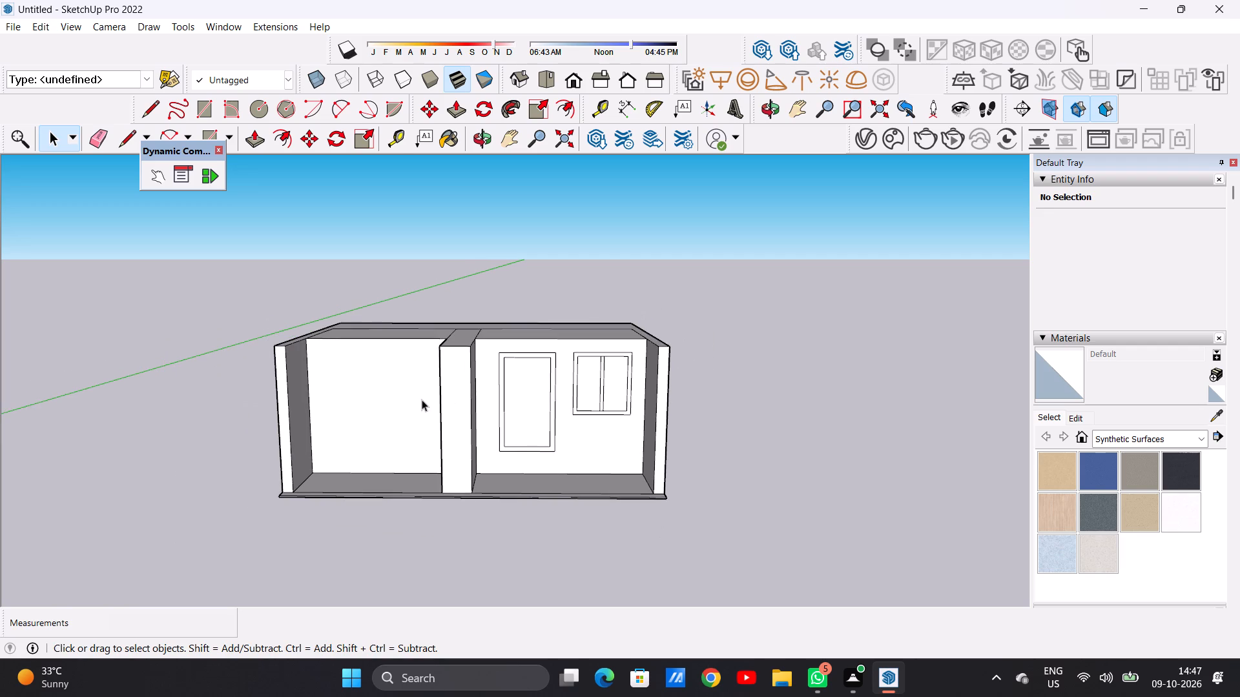
{"action": "middle_click_drag", "start_coordinate": [420, 399], "coordinate": [465, 389]}
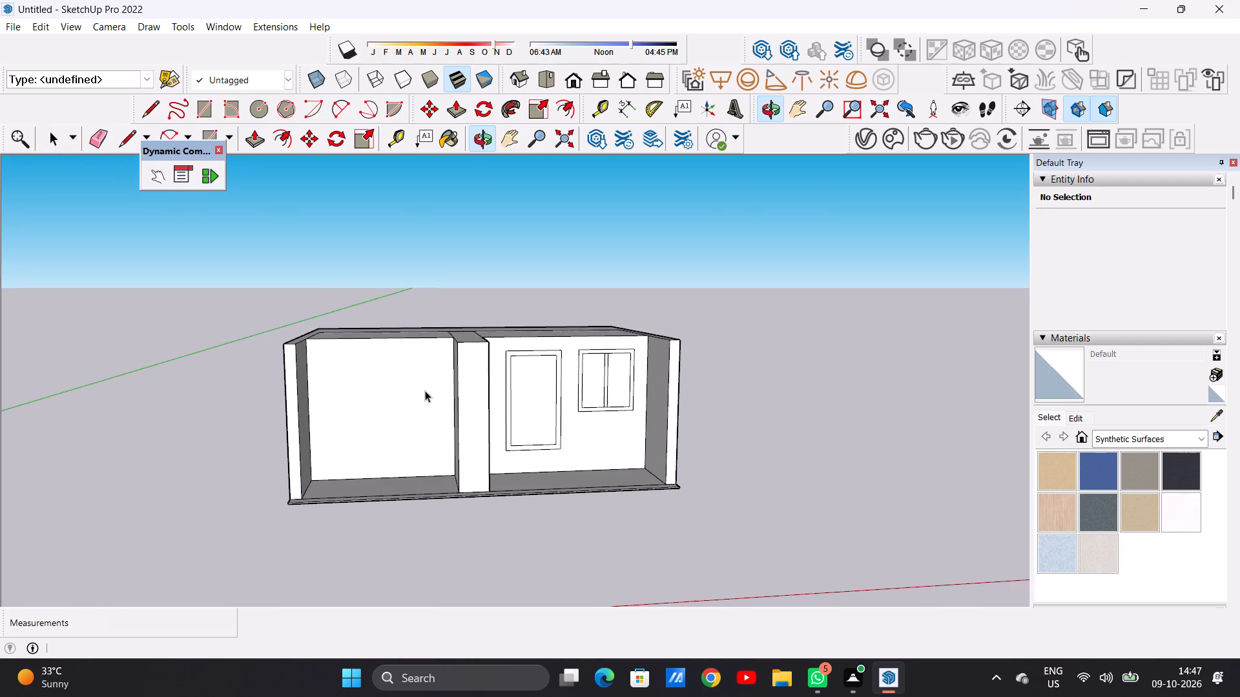
{"action": "scroll", "coordinate": [420, 392], "scroll_direction": "up", "scroll_amount": 2}
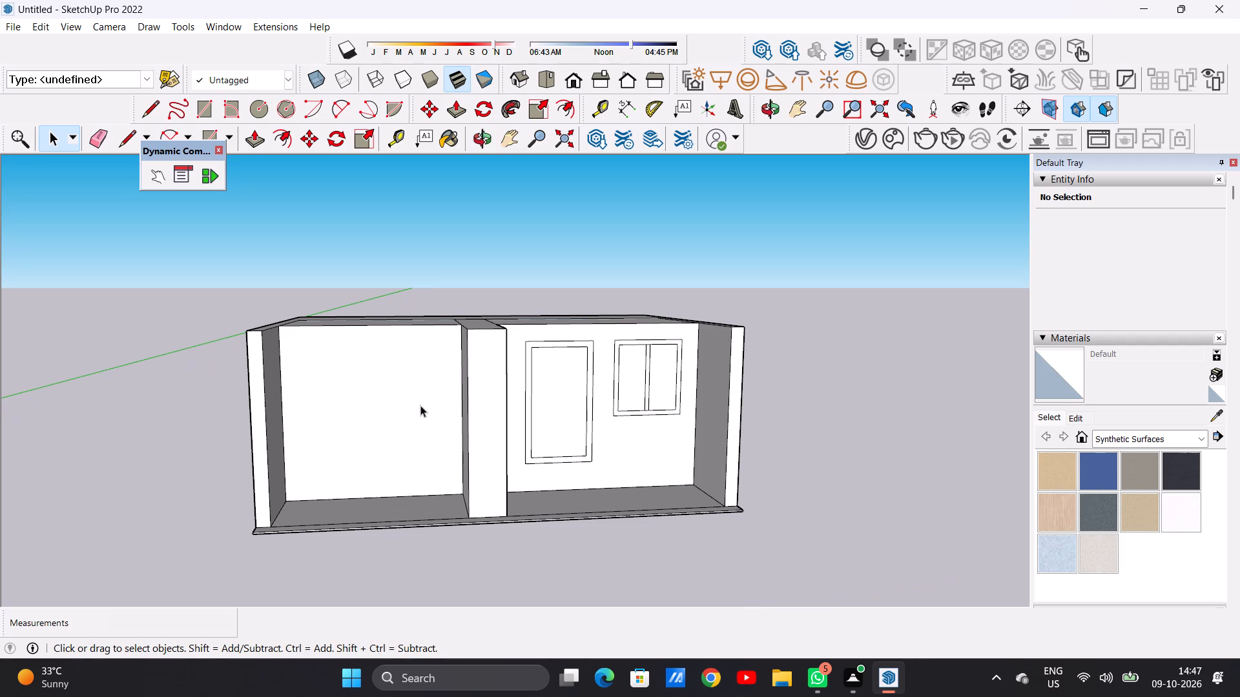
{"action": "scroll", "coordinate": [401, 377], "scroll_direction": "down", "scroll_amount": 3}
{"action": "middle_click_drag", "start_coordinate": [396, 410], "coordinate": [376, 390]}
In the standard front view, draw a wide window rectangle about 74' 2" by 43' 2" on the blank back wall.
{"action": "left_click", "coordinate": [566, 83]}
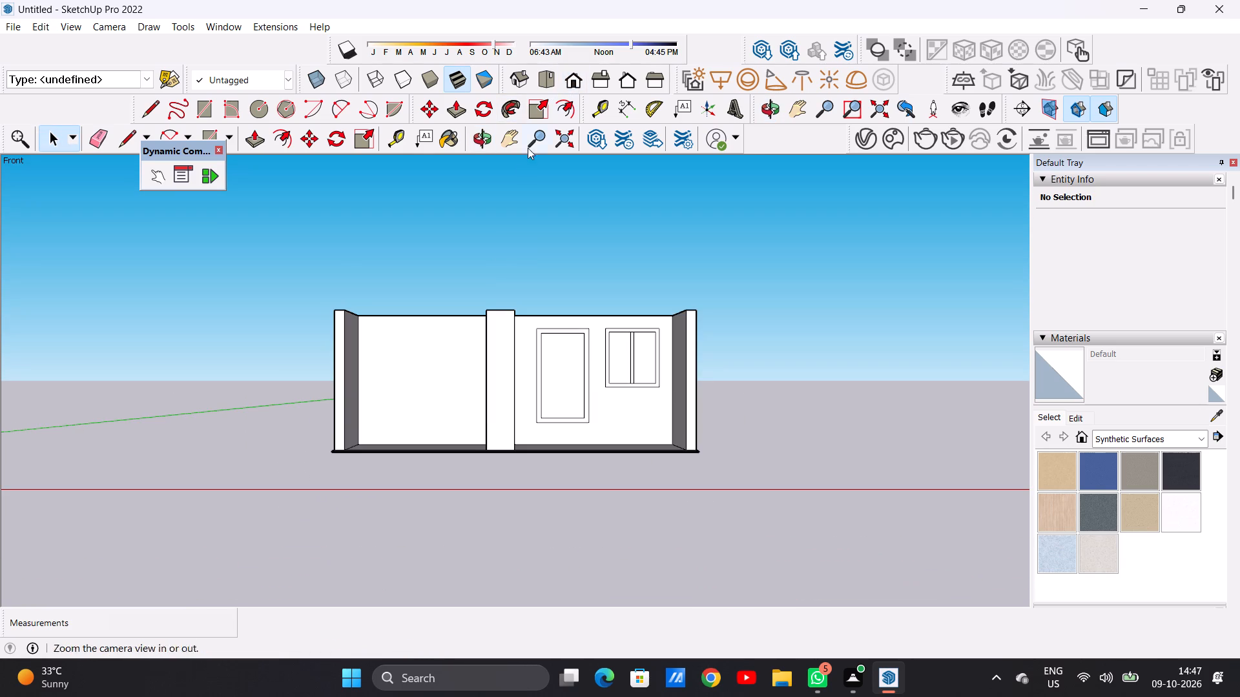
{"action": "scroll", "coordinate": [469, 316], "scroll_direction": "up", "scroll_amount": 3}
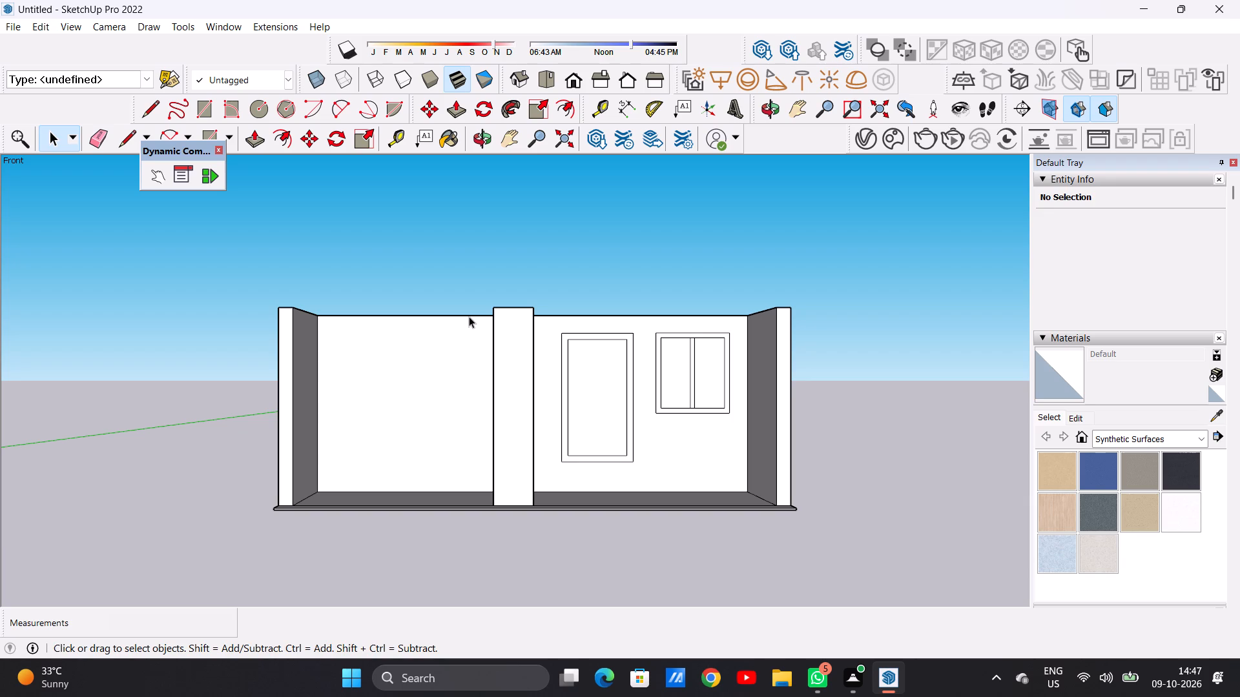
{"action": "scroll", "coordinate": [431, 373], "scroll_direction": "up", "scroll_amount": 3}
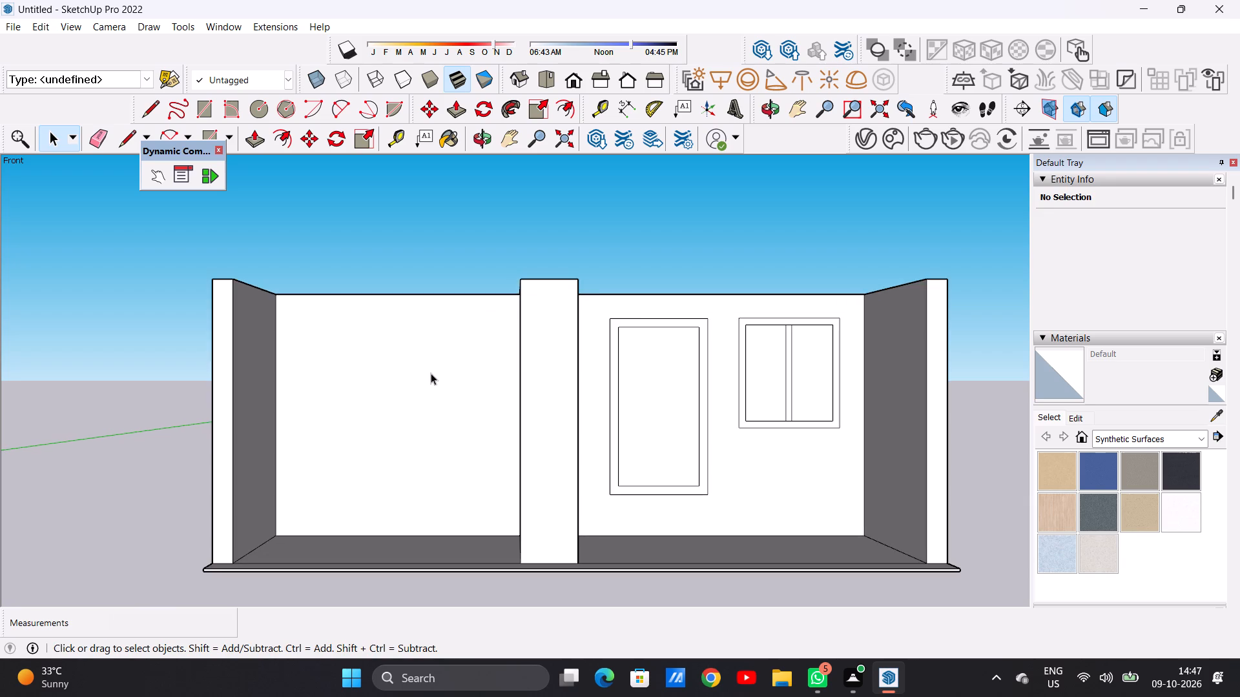
{"action": "scroll", "coordinate": [431, 373], "scroll_direction": "up", "scroll_amount": 1}
{"action": "key", "text": "r"}
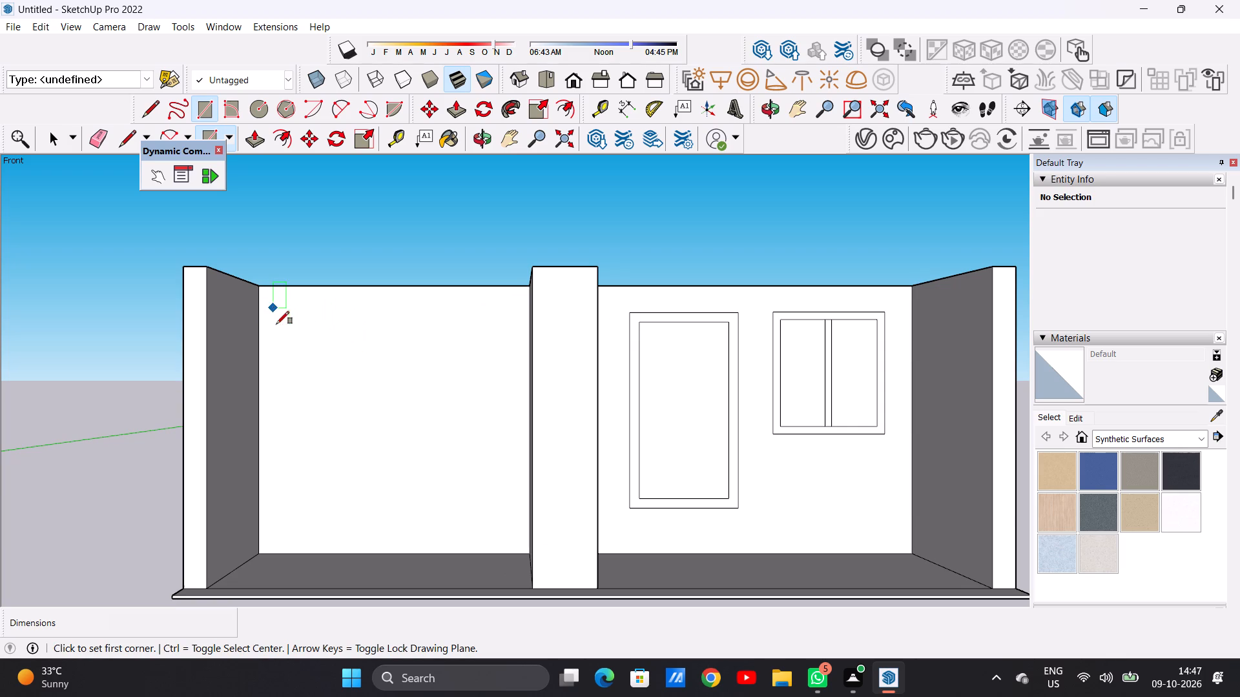
{"action": "left_click", "coordinate": [272, 305]}
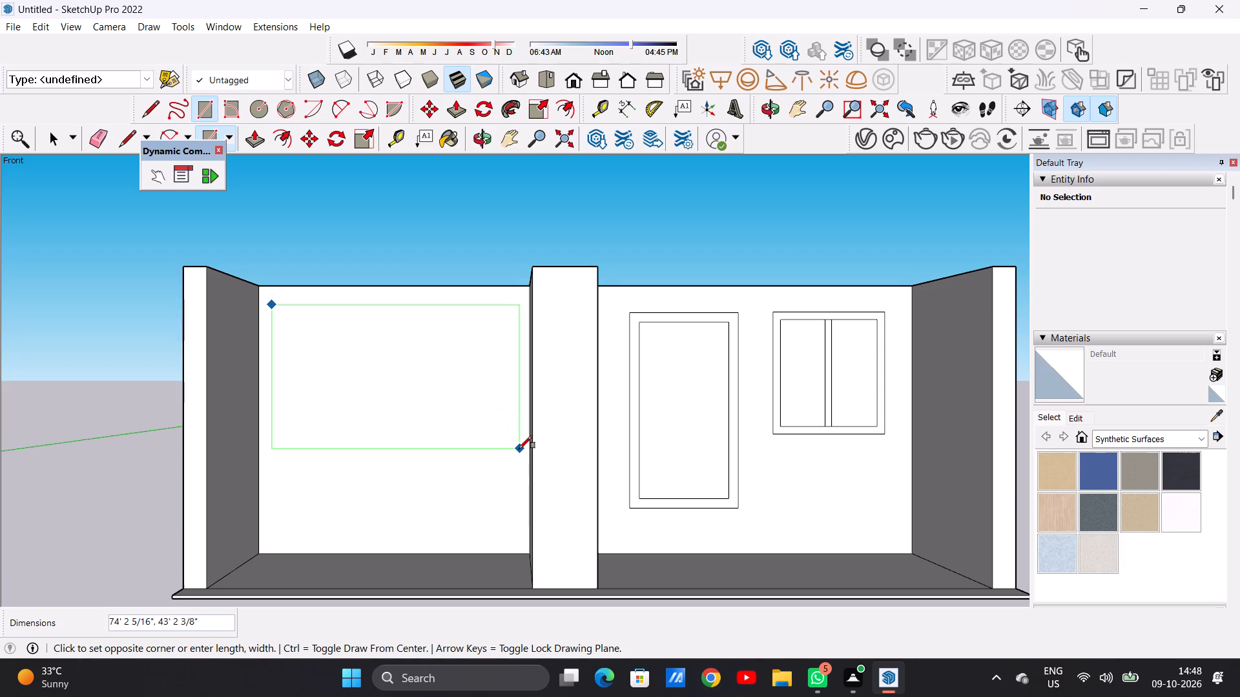
{"action": "left_click", "coordinate": [519, 449]}
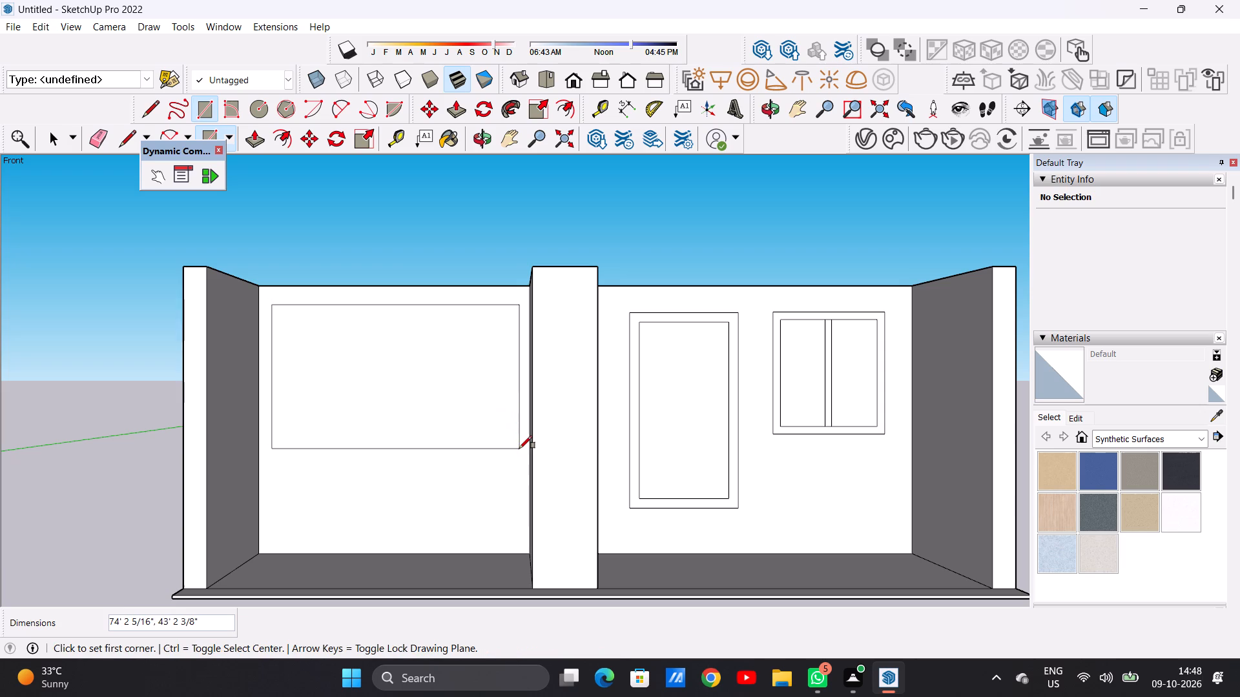
{"action": "key", "text": "space"}
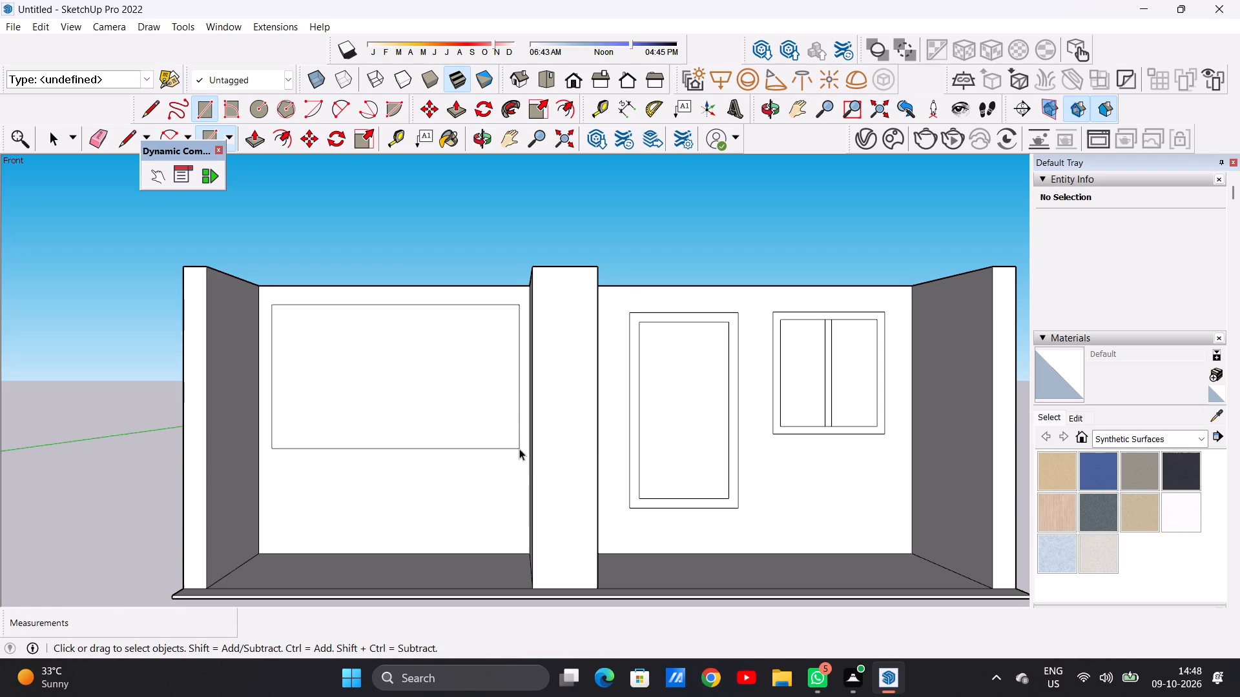
Offset the wide window rectangle's edges slightly inward to outline a narrow frame.
{"action": "type", "text": "OF"}
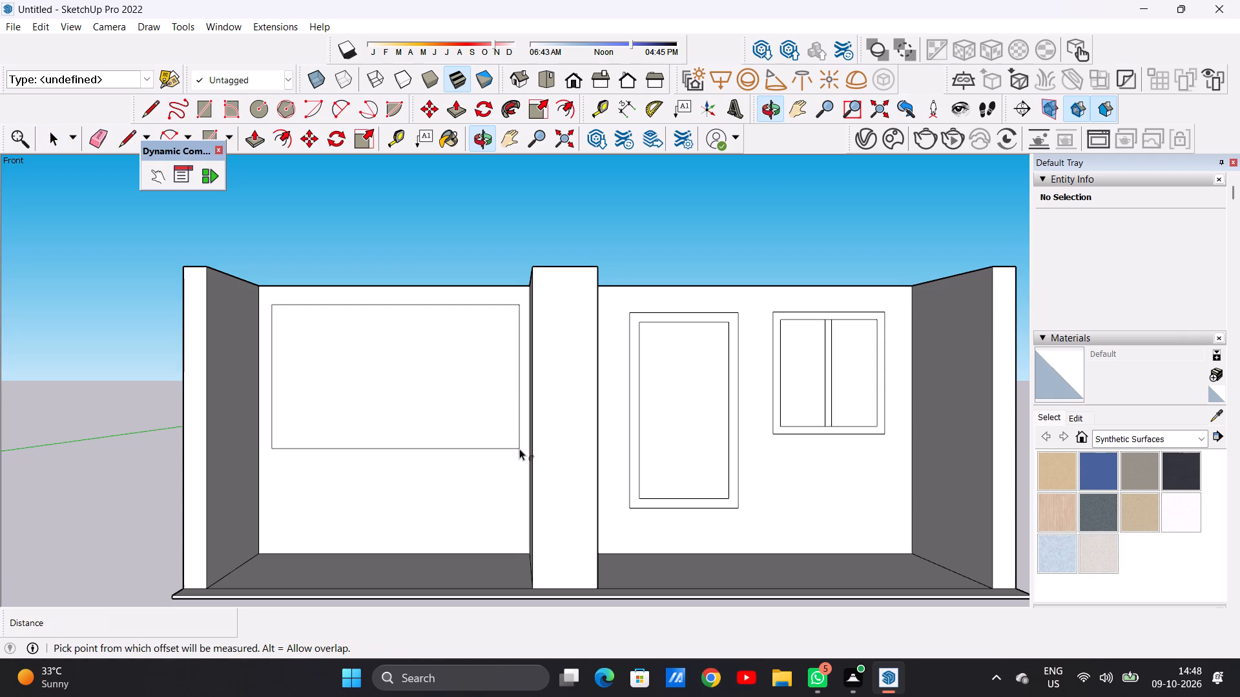
{"action": "left_click", "coordinate": [321, 309]}
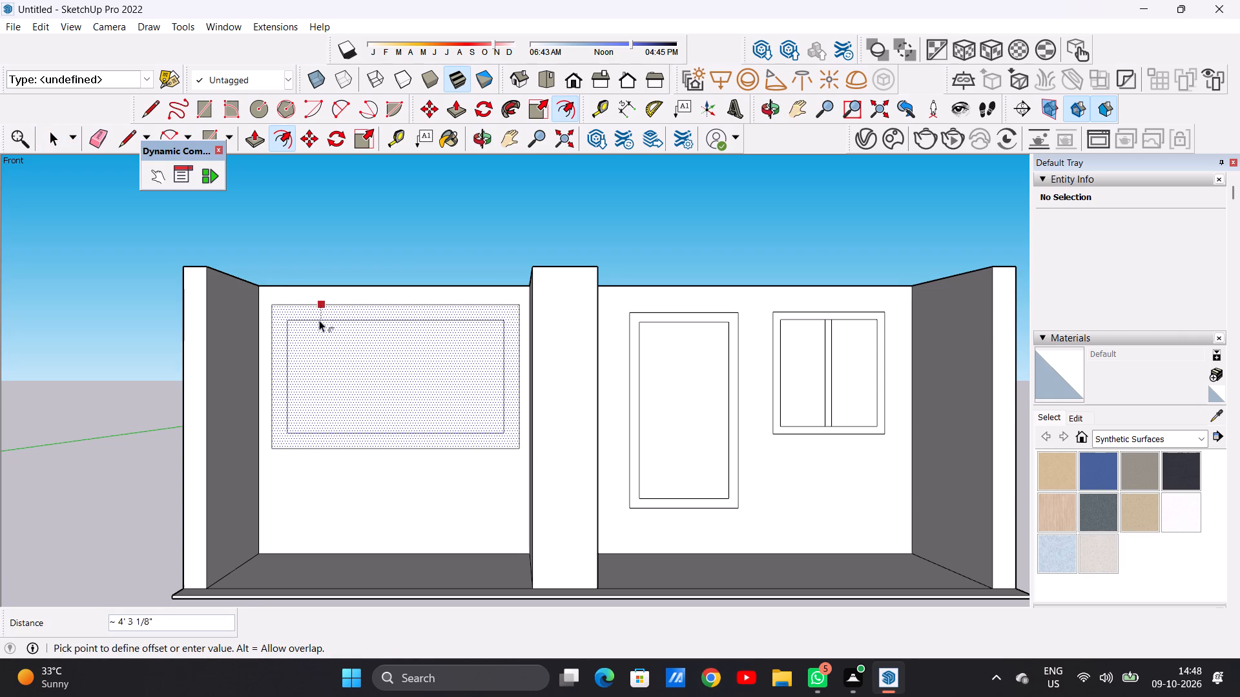
{"action": "left_click", "coordinate": [318, 314]}
{"action": "key", "text": "space"}
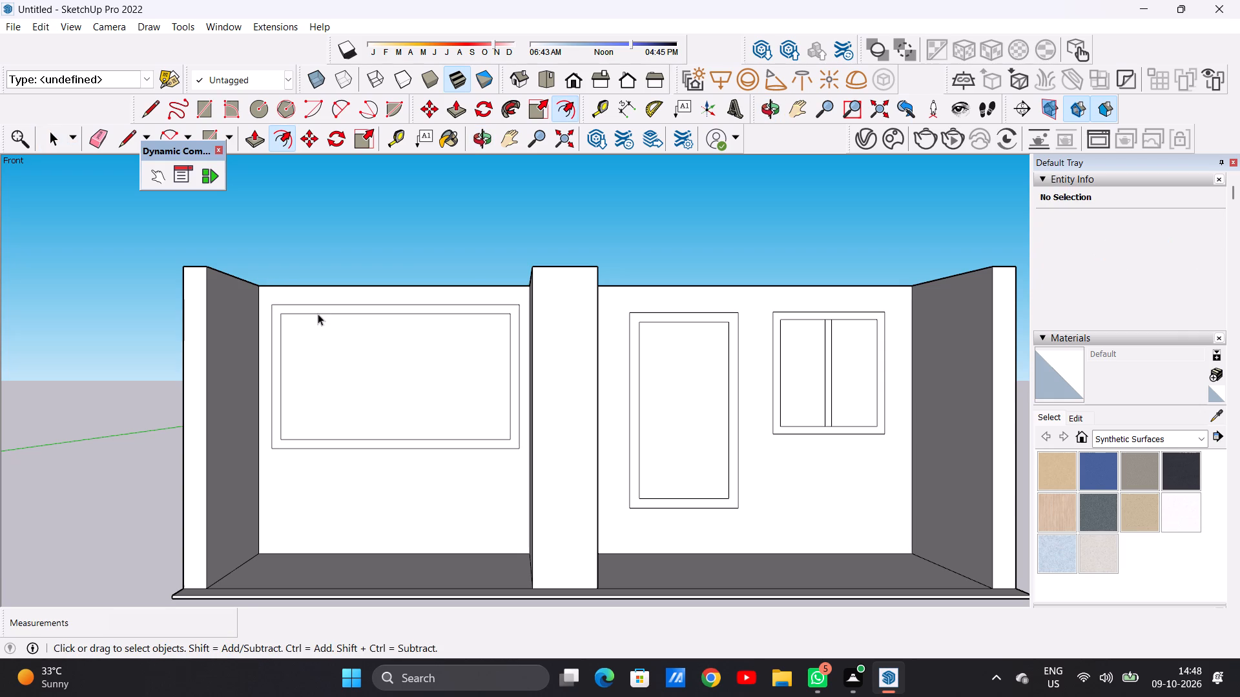
Draw two closely spaced vertical lines, each about 37' 9" long, across the wide window's inner rectangle just left of its centre as a mullion.
{"action": "key", "text": "l"}
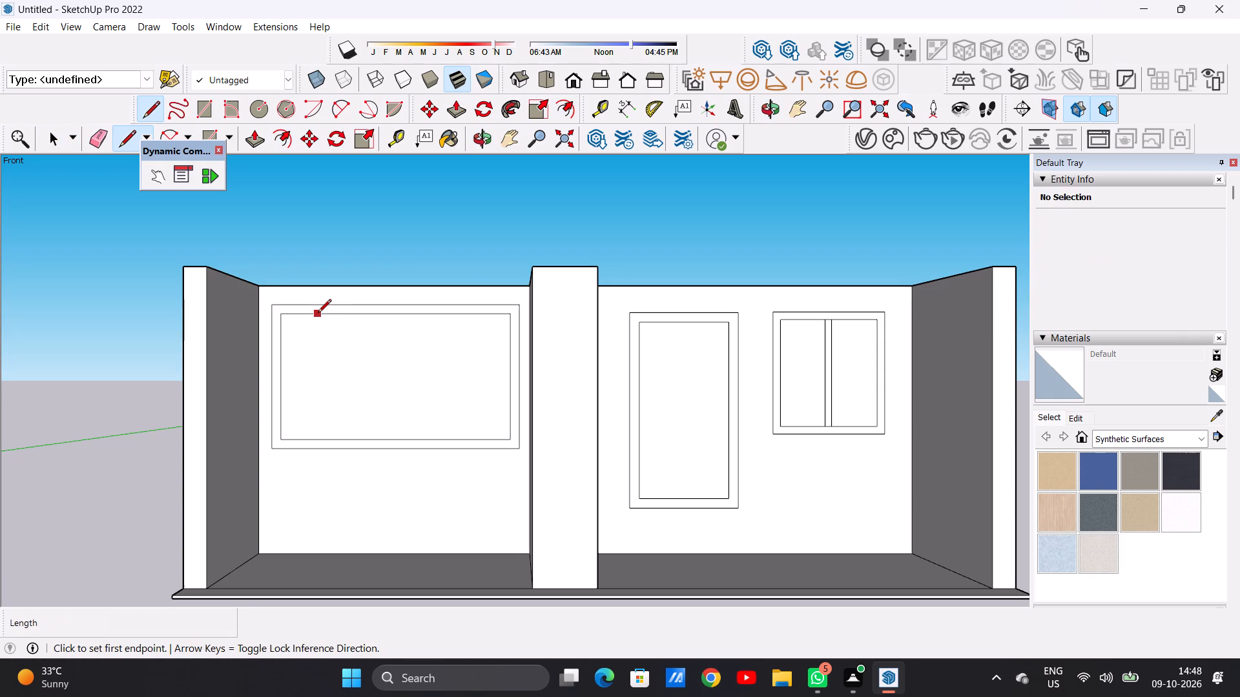
{"action": "left_click", "coordinate": [373, 316]}
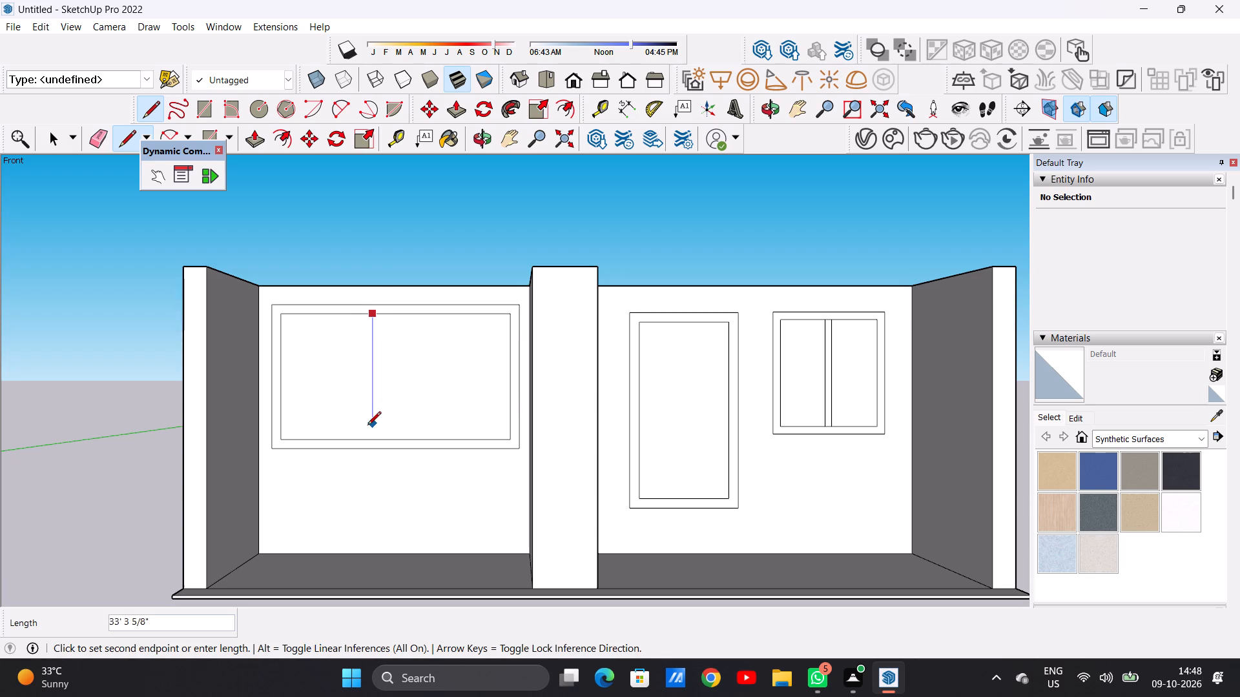
{"action": "left_click", "coordinate": [369, 440]}
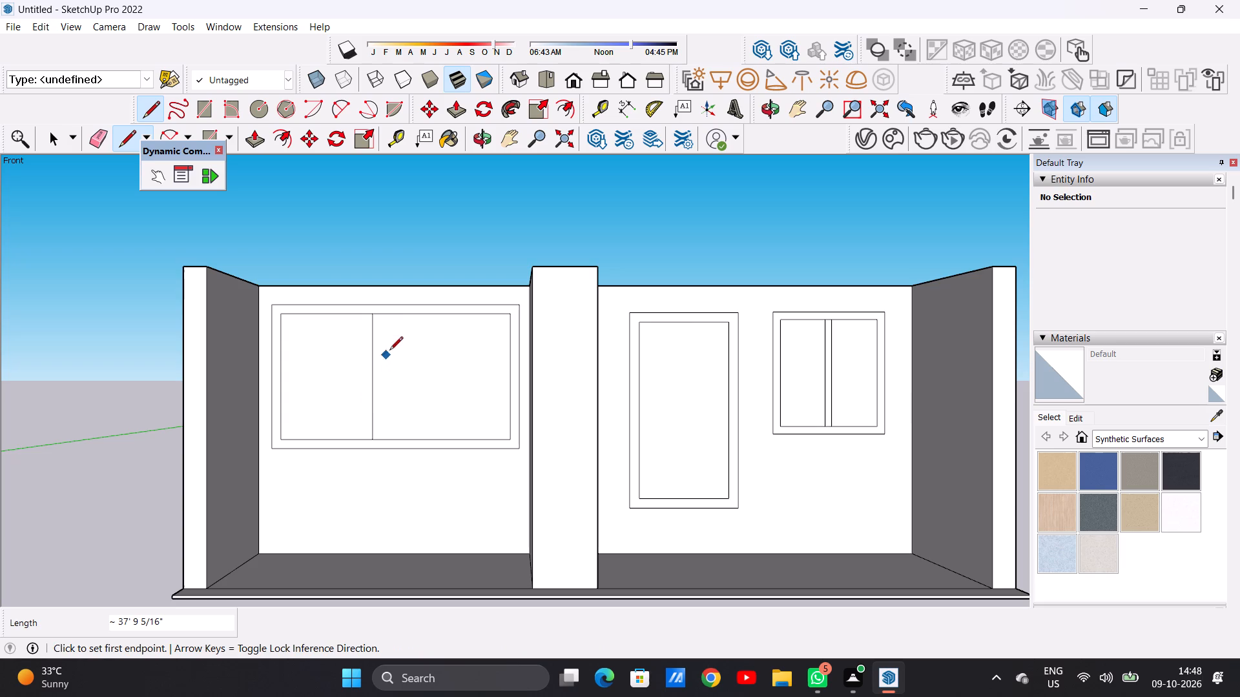
{"action": "scroll", "coordinate": [395, 330], "scroll_direction": "up", "scroll_amount": 3}
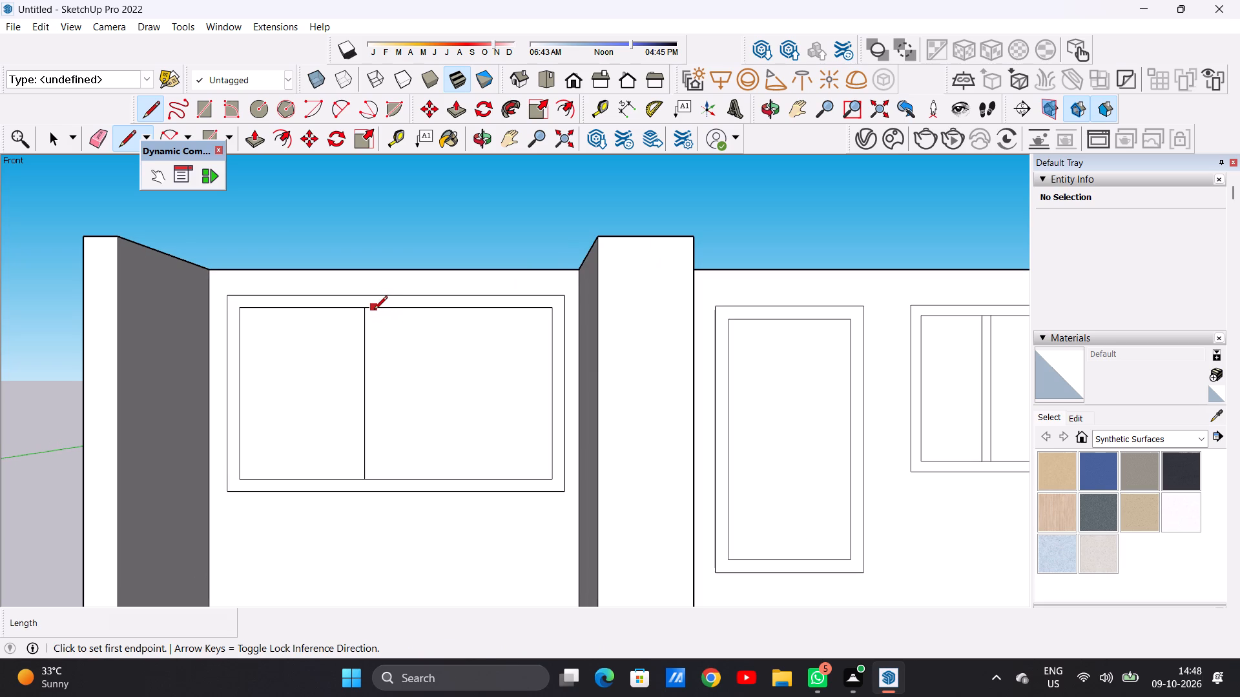
{"action": "left_click", "coordinate": [374, 310]}
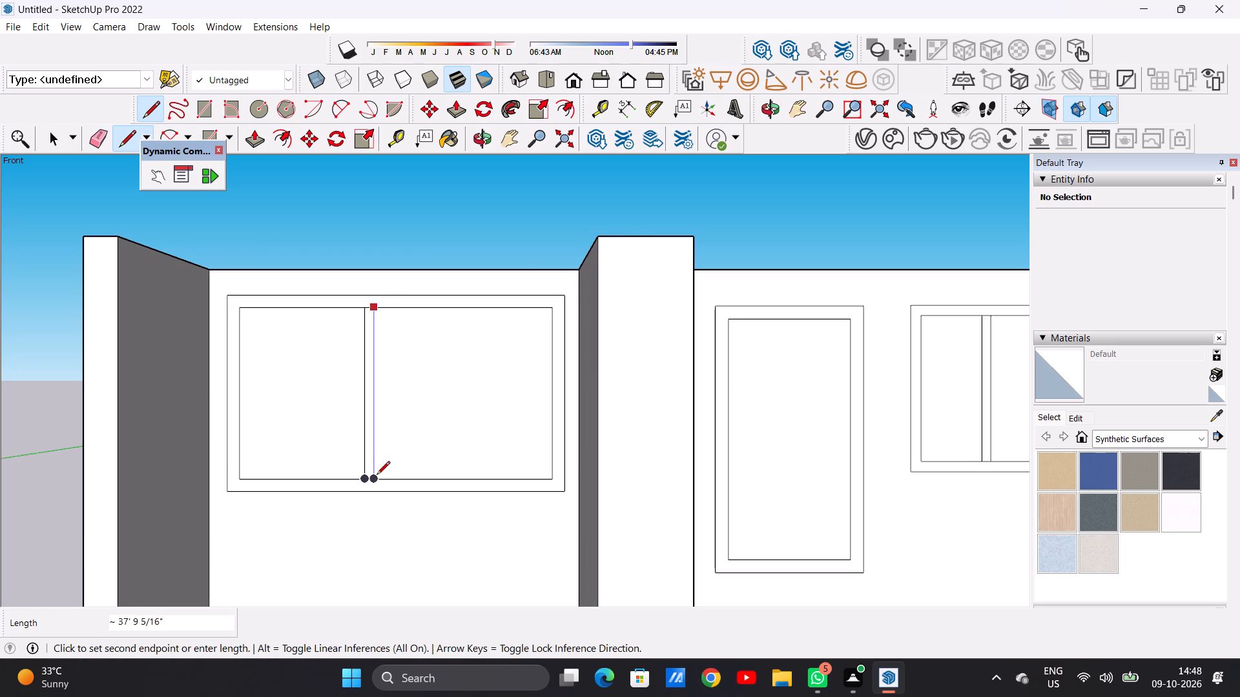
{"action": "left_click", "coordinate": [377, 476]}
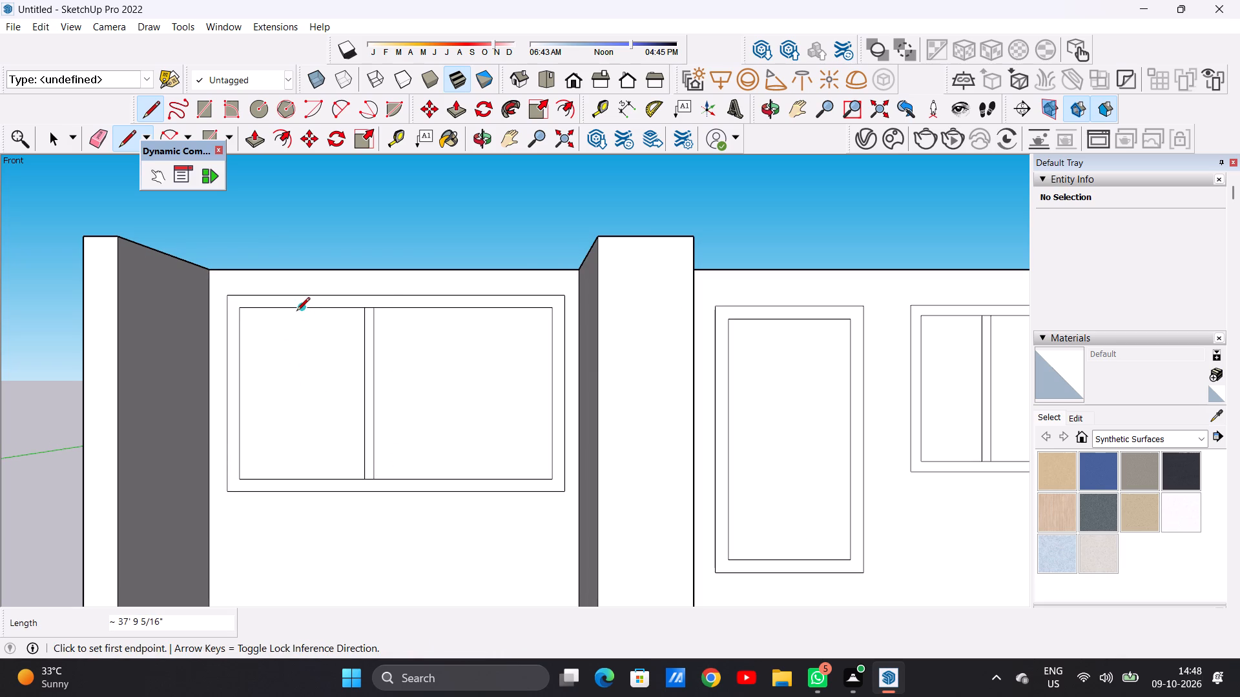
Draw a second mullion of two closely spaced vertical lines, each about 37' 9" long, midway across the wide window's left-hand pane.
{"action": "scroll", "coordinate": [300, 316], "scroll_direction": "up", "scroll_amount": 6}
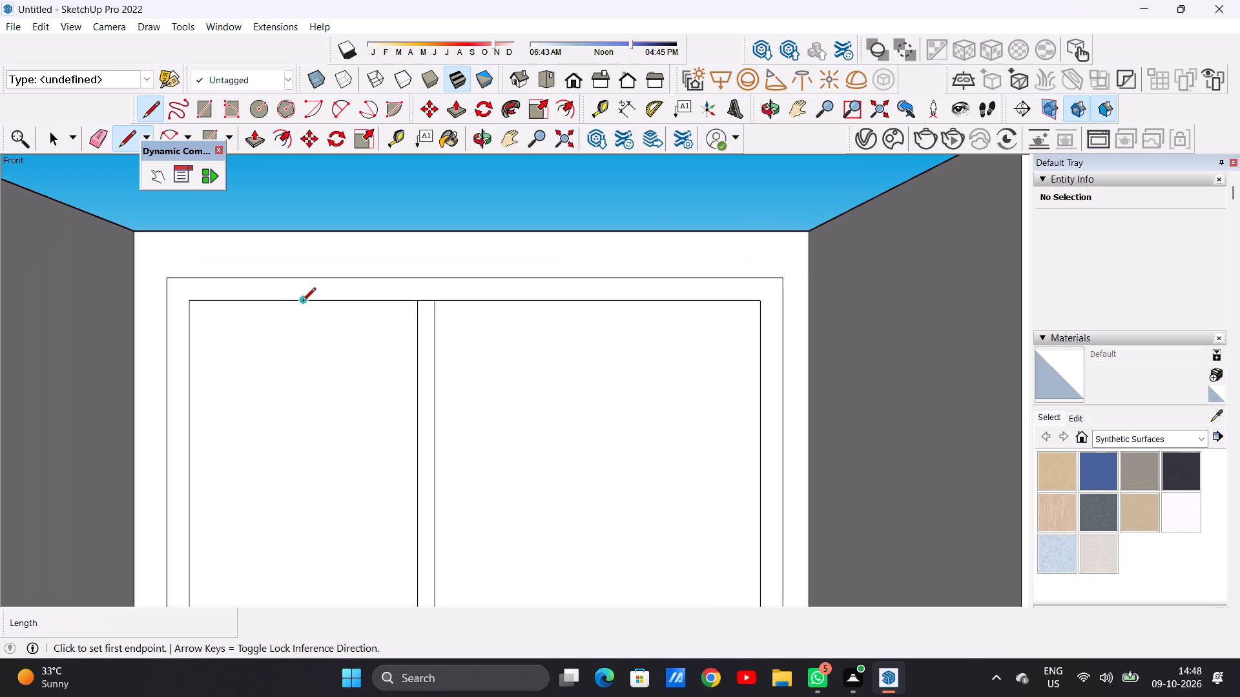
{"action": "left_click", "coordinate": [294, 303]}
{"action": "scroll", "coordinate": [290, 335], "scroll_direction": "down", "scroll_amount": 6}
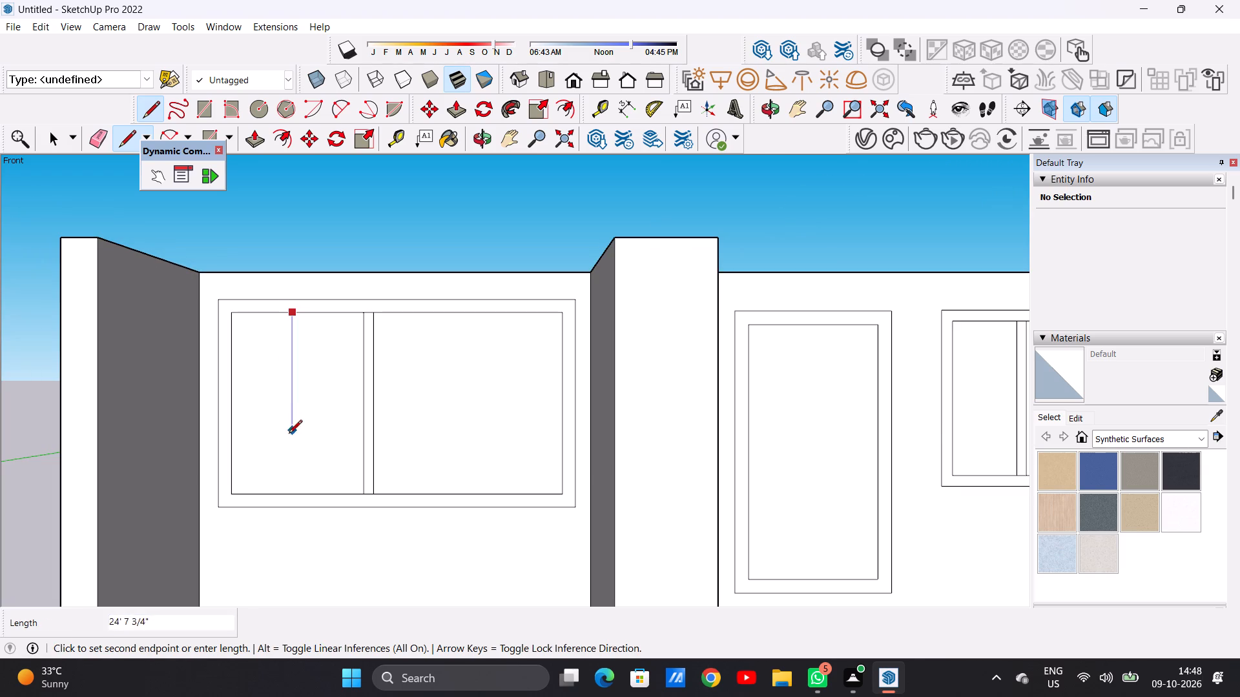
{"action": "left_click", "coordinate": [289, 492]}
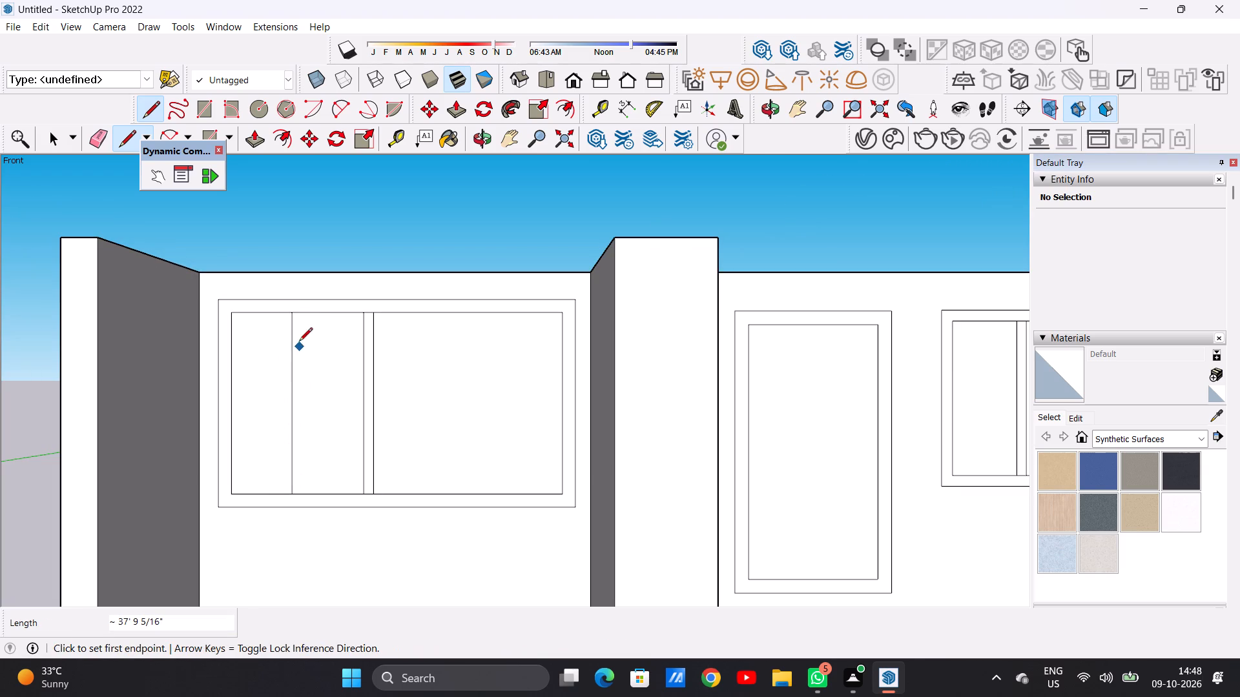
{"action": "left_click", "coordinate": [302, 312]}
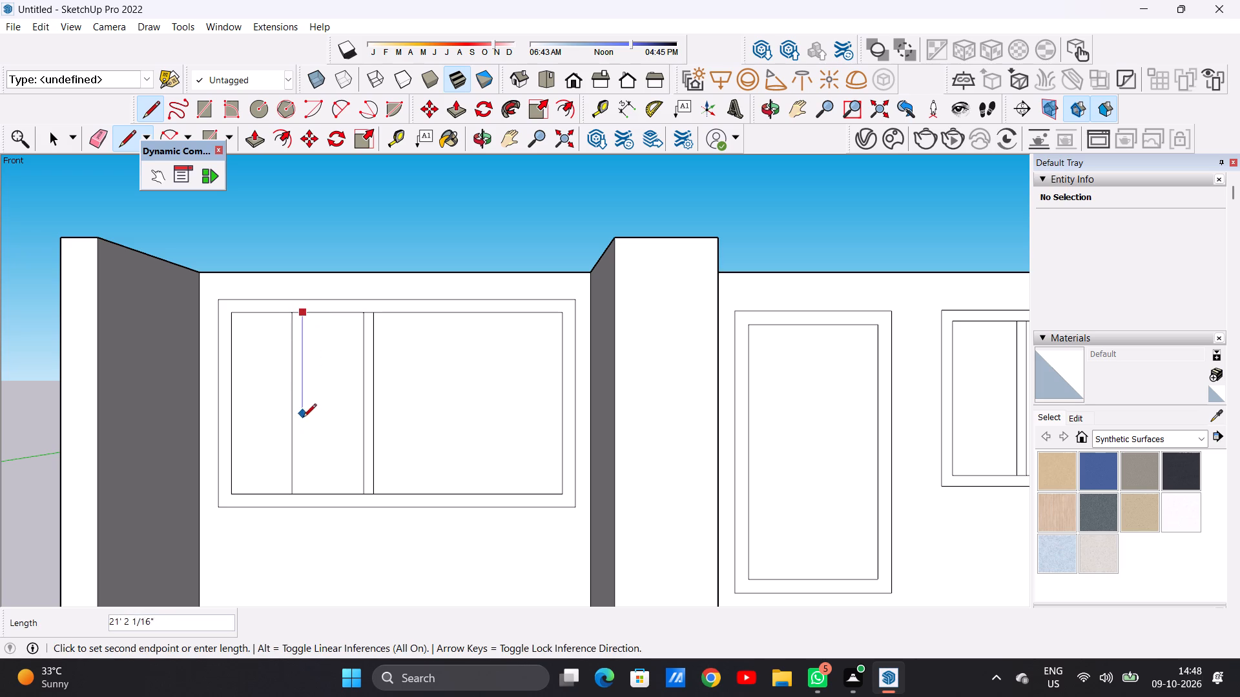
{"action": "left_click", "coordinate": [304, 489]}
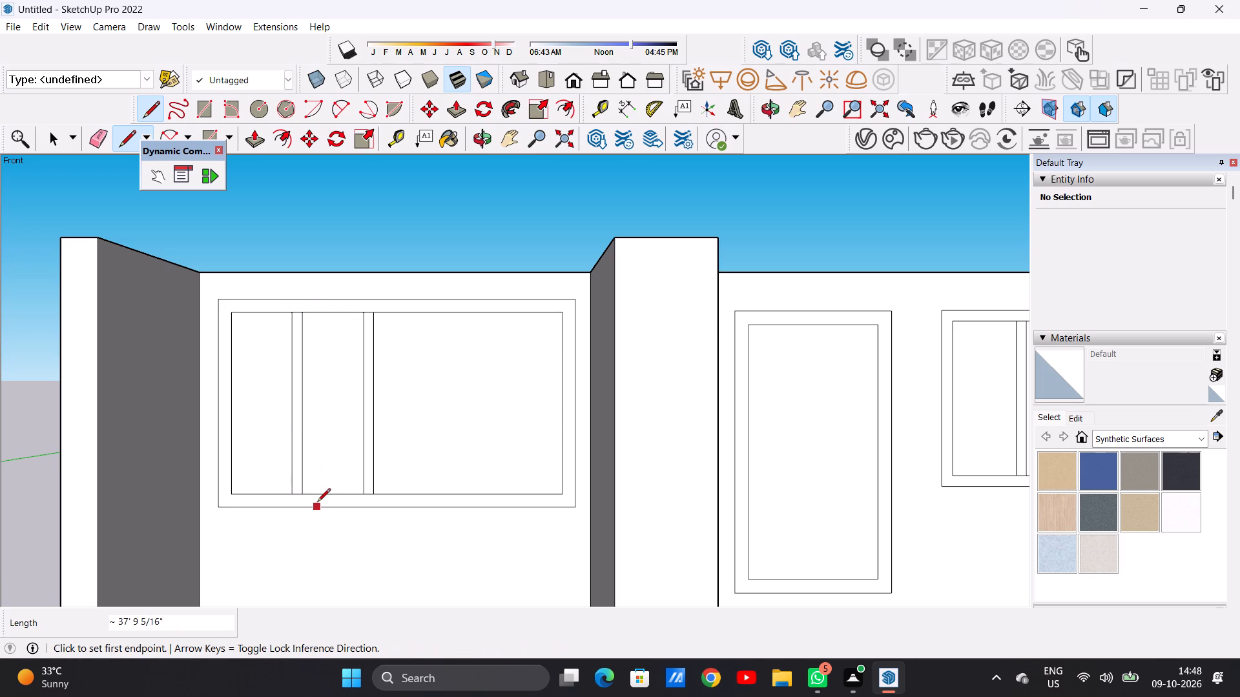
{"action": "key", "text": "space"}
Draw a third mullion of two closely spaced vertical lines, each about 37' 9" long, right of the wide window's centre.
{"action": "scroll", "coordinate": [193, 469], "scroll_direction": "down", "scroll_amount": 5}
{"action": "scroll", "coordinate": [377, 439], "scroll_direction": "up", "scroll_amount": 2}
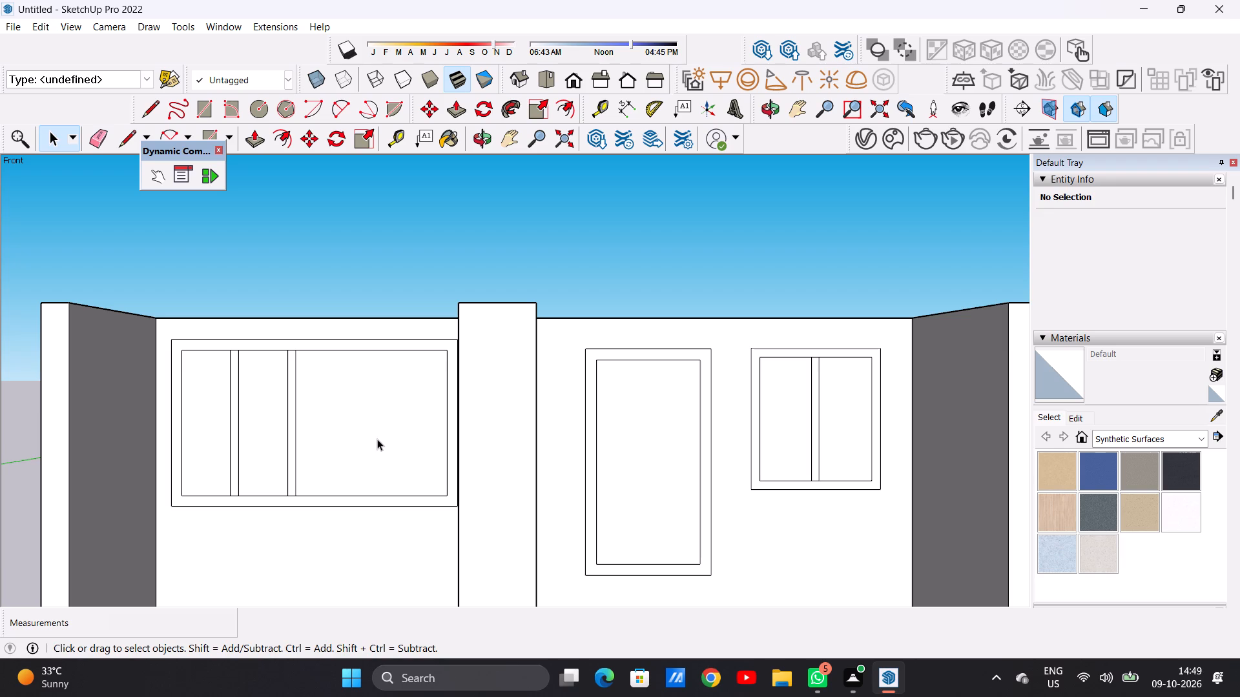
{"action": "key", "text": "l"}
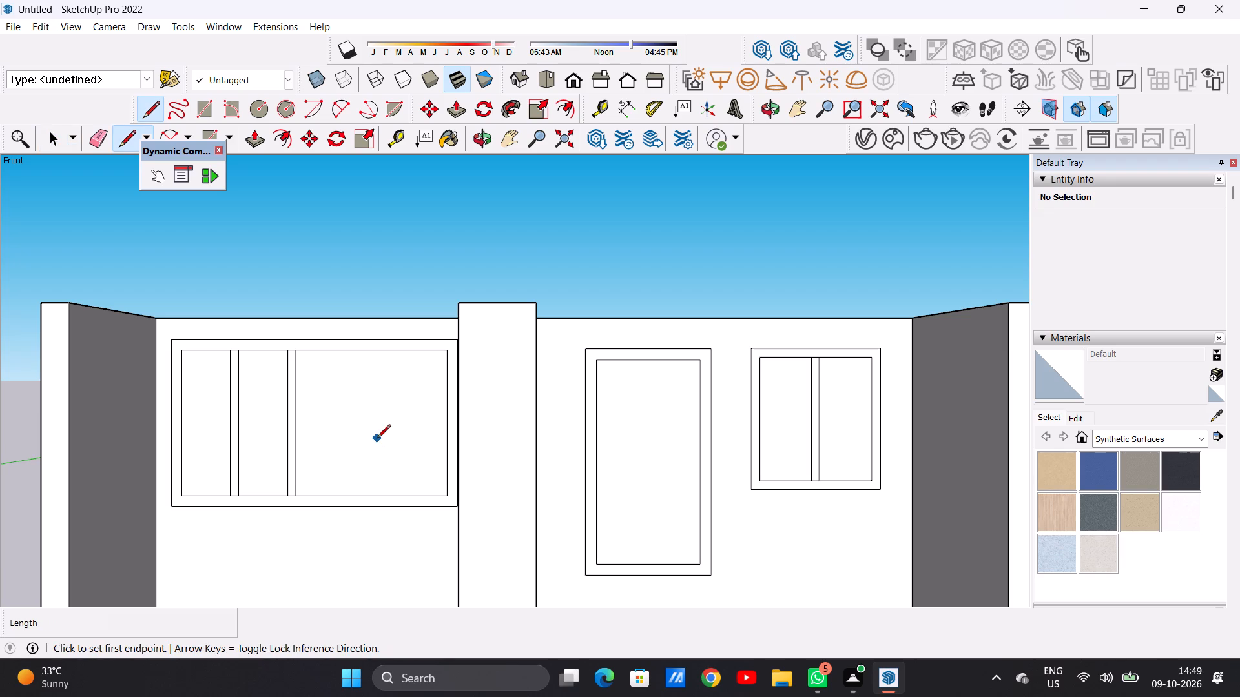
{"action": "scroll", "coordinate": [392, 473], "scroll_direction": "up", "scroll_amount": 3}
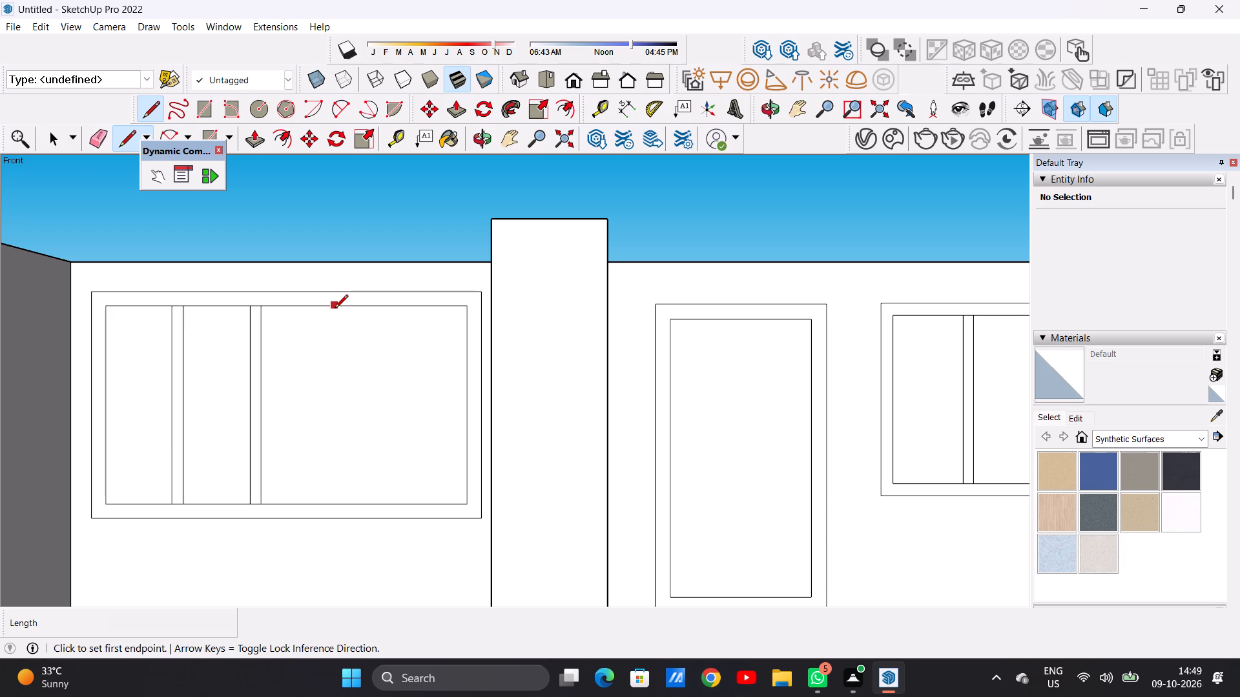
{"action": "left_click", "coordinate": [335, 309]}
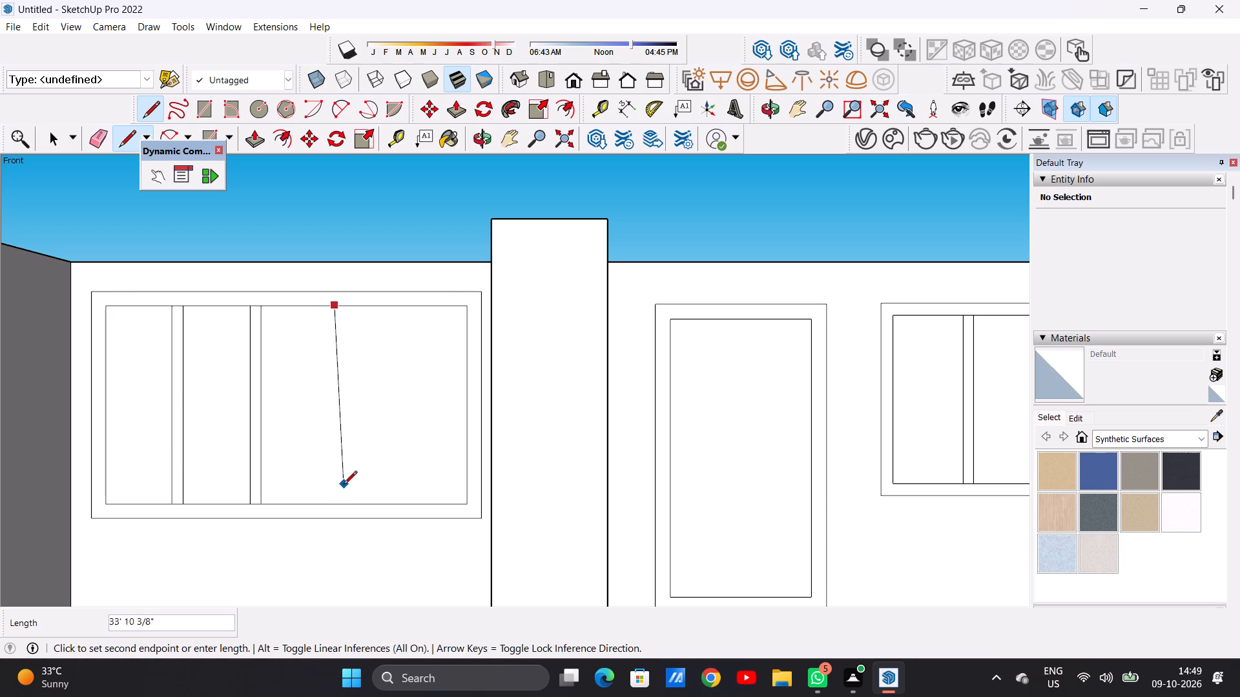
{"action": "left_click", "coordinate": [339, 500]}
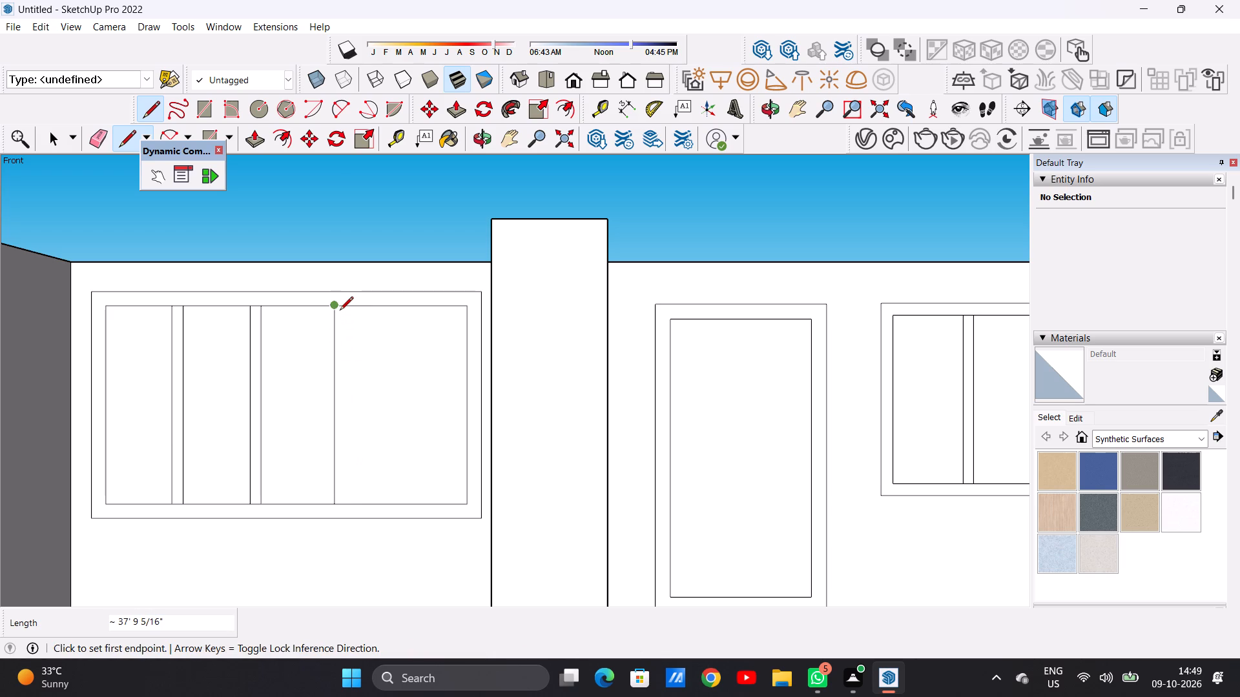
{"action": "scroll", "coordinate": [342, 309], "scroll_direction": "up", "scroll_amount": 5}
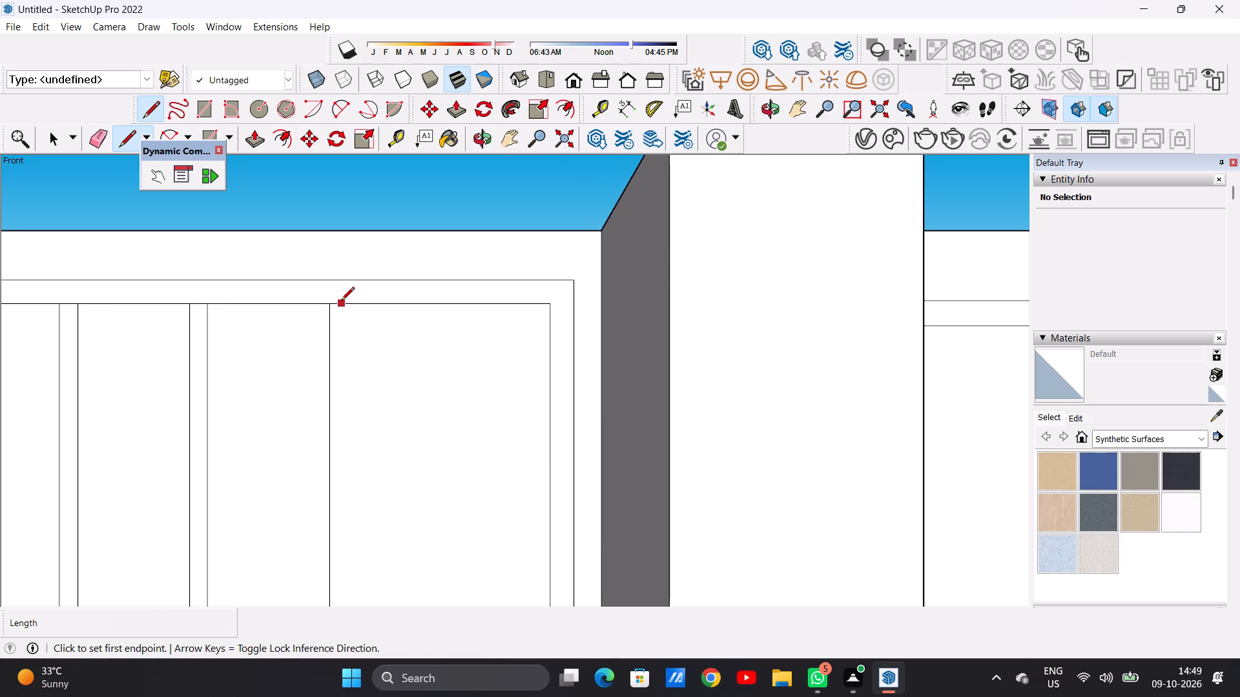
{"action": "left_click", "coordinate": [341, 301]}
{"action": "scroll", "coordinate": [345, 358], "scroll_direction": "down", "scroll_amount": 5}
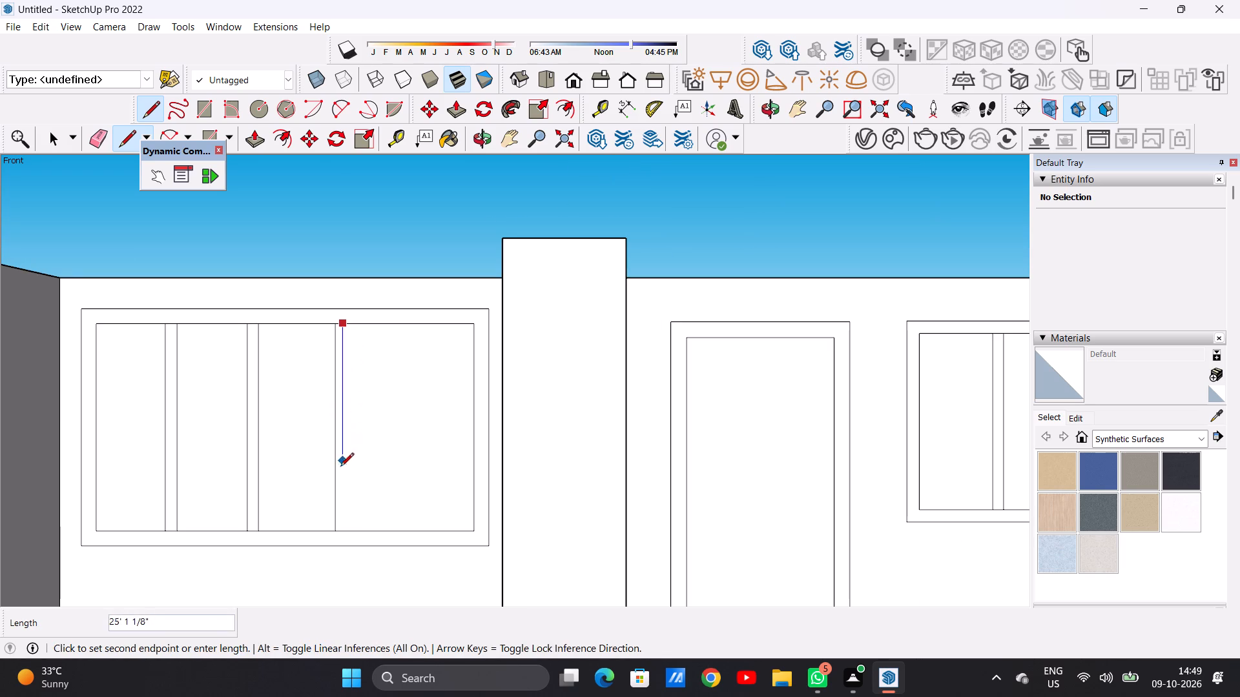
{"action": "left_click", "coordinate": [346, 532]}
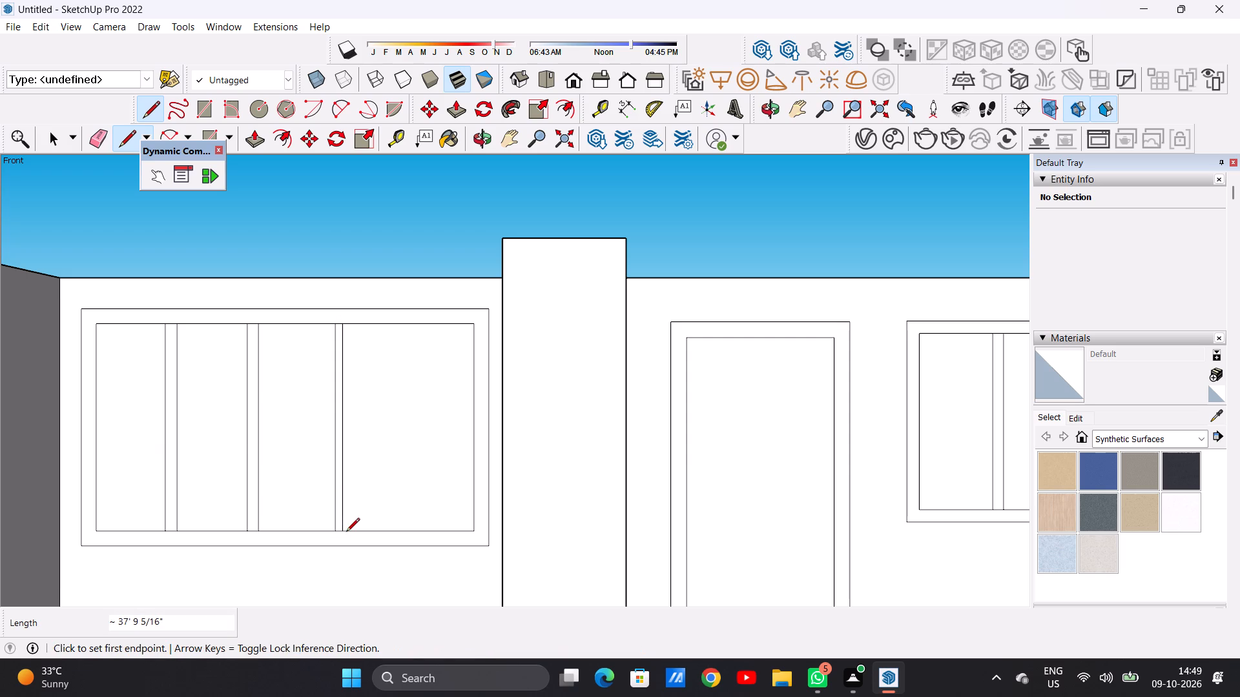
Draw a fourth mullion of two closely spaced vertical lines, each about 37' 9" long, near the middle of the wide window's right-hand pane.
{"action": "left_click", "coordinate": [395, 323]}
{"action": "left_click", "coordinate": [396, 532]}
{"action": "left_click", "coordinate": [407, 324]}
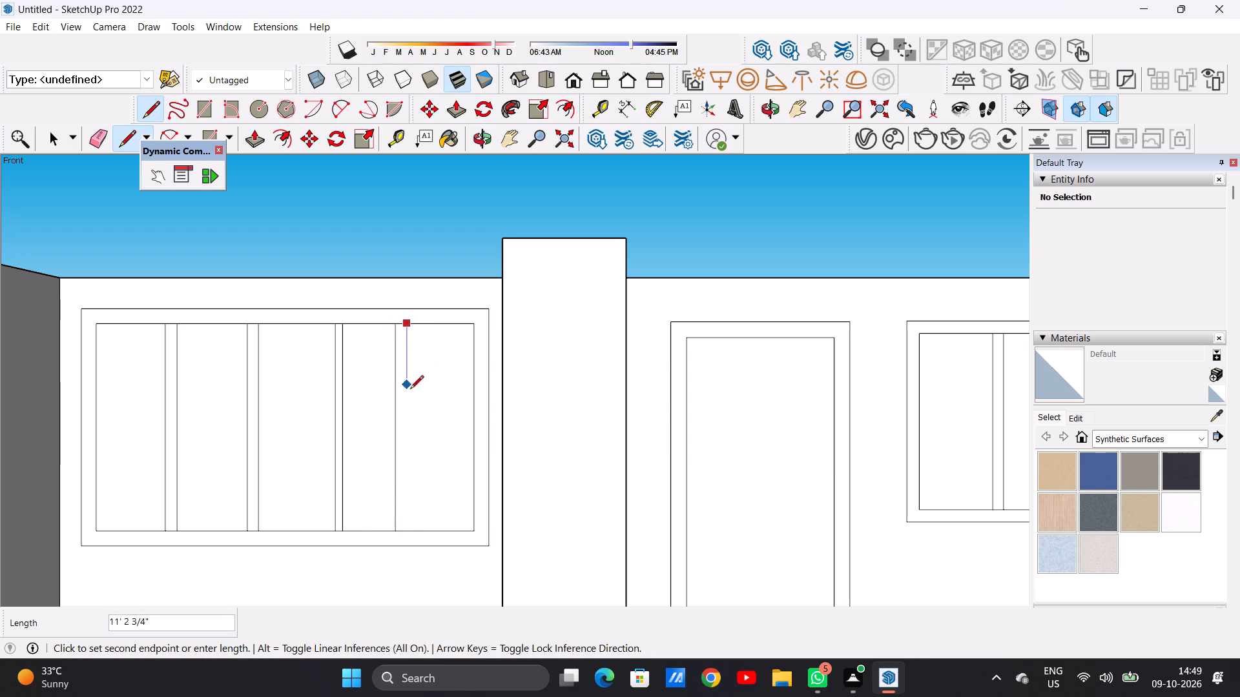
{"action": "left_click", "coordinate": [408, 525]}
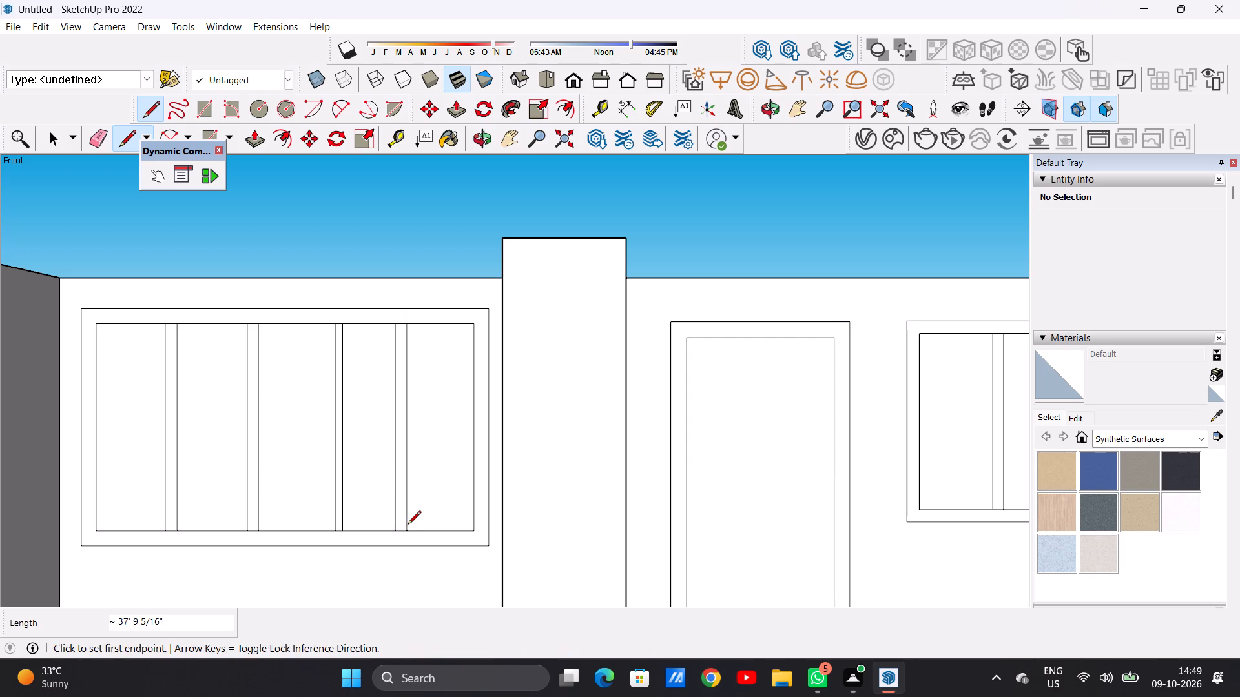
{"action": "key", "text": "space"}
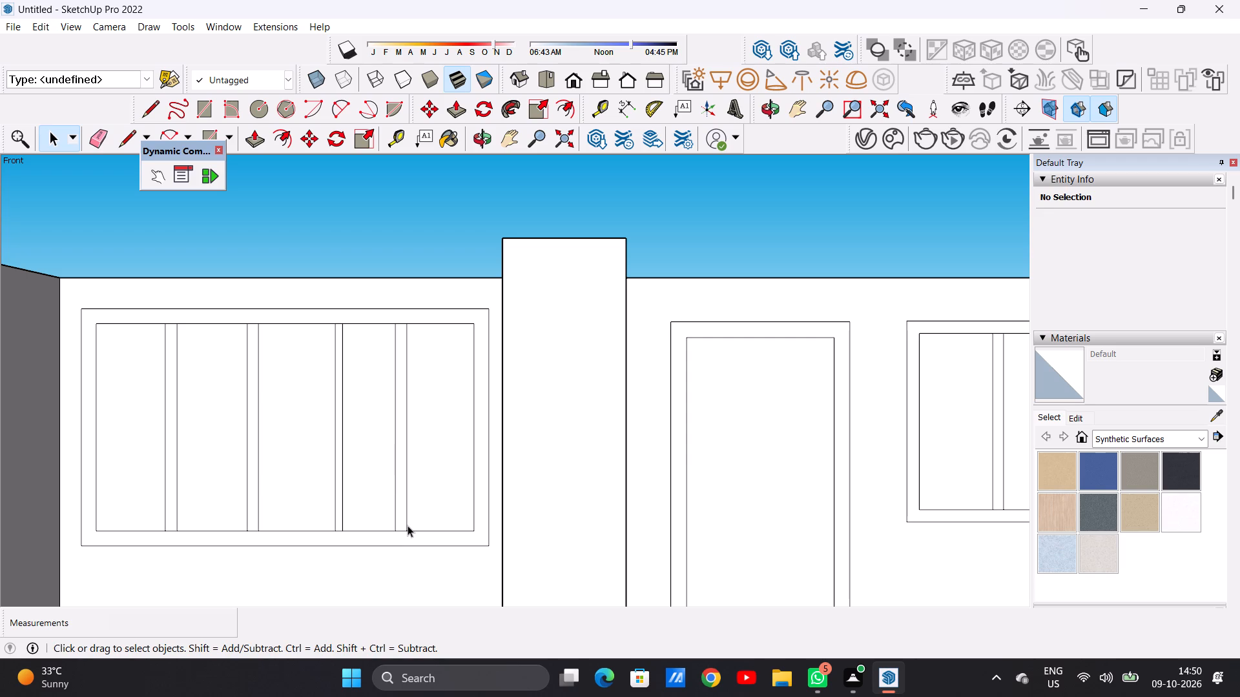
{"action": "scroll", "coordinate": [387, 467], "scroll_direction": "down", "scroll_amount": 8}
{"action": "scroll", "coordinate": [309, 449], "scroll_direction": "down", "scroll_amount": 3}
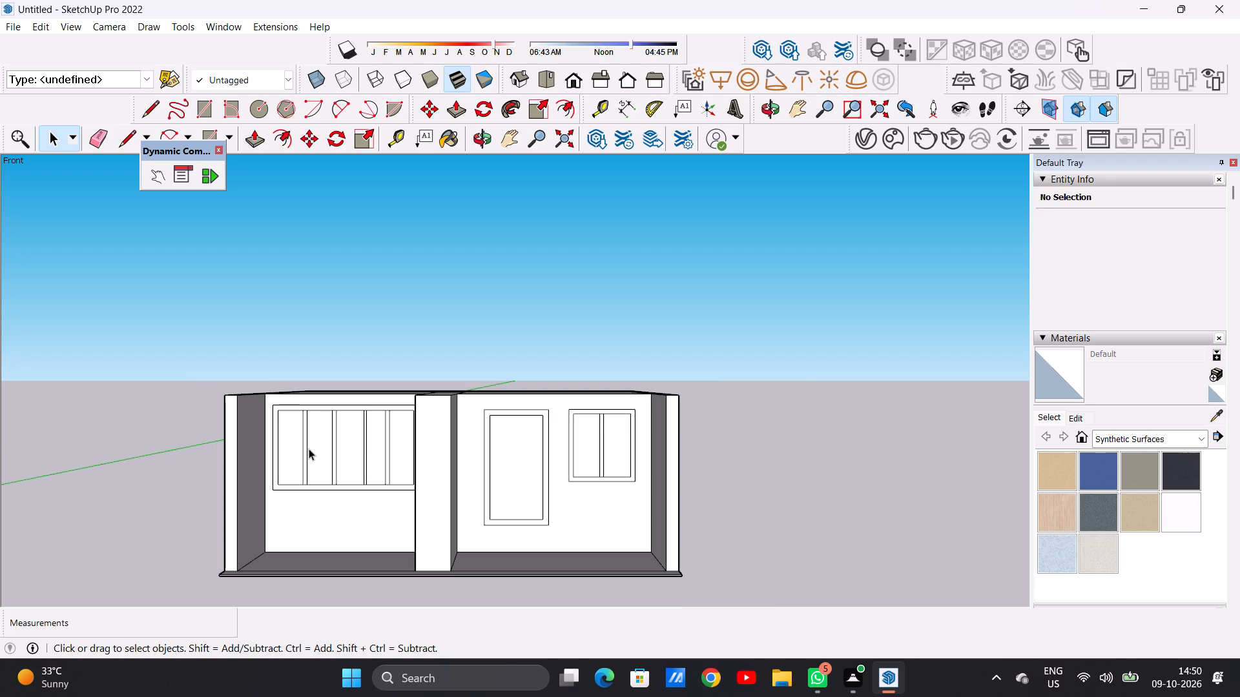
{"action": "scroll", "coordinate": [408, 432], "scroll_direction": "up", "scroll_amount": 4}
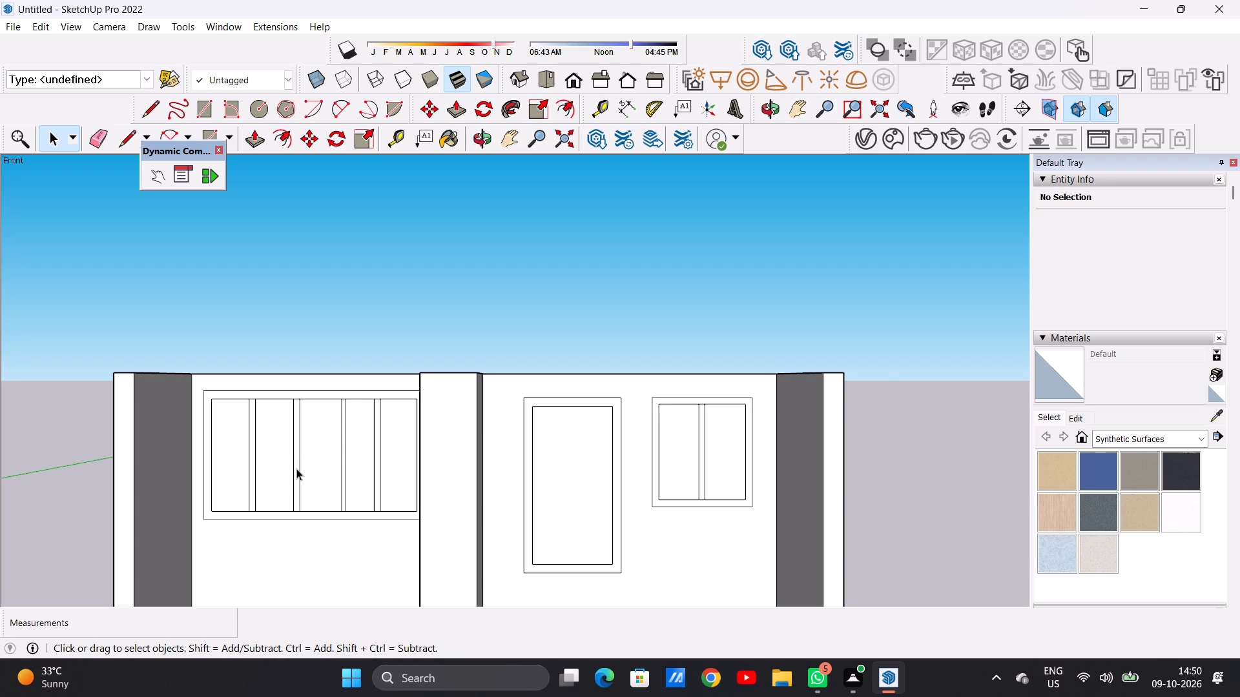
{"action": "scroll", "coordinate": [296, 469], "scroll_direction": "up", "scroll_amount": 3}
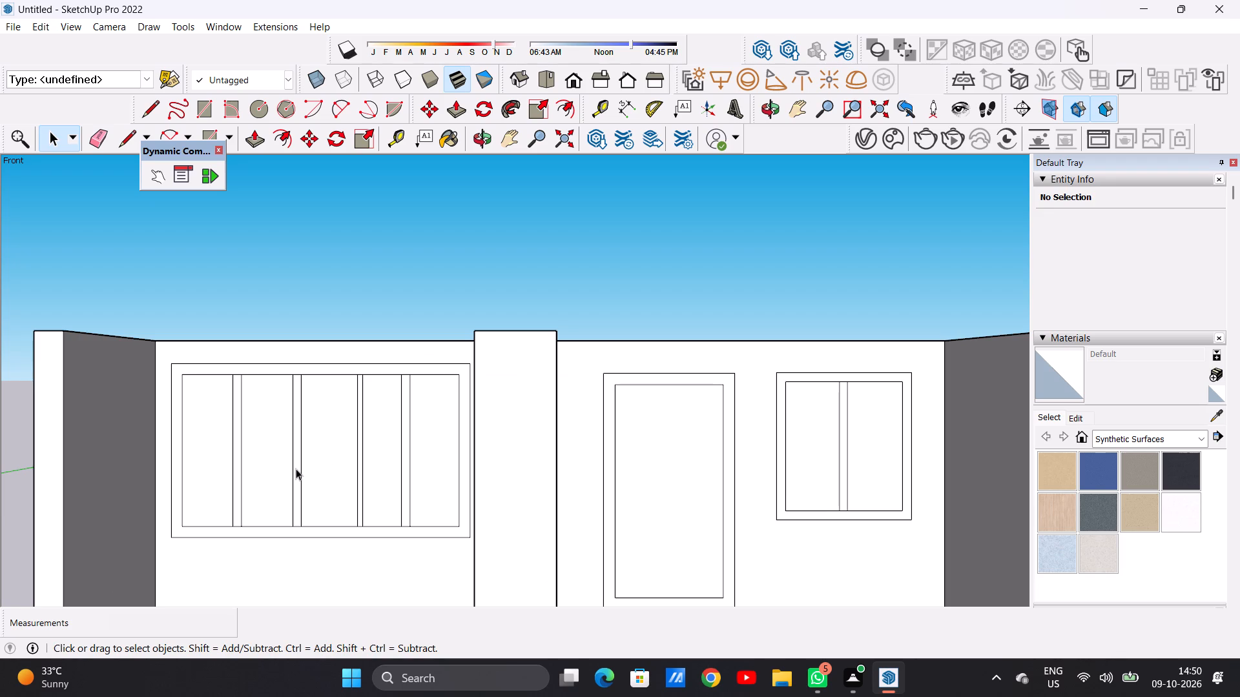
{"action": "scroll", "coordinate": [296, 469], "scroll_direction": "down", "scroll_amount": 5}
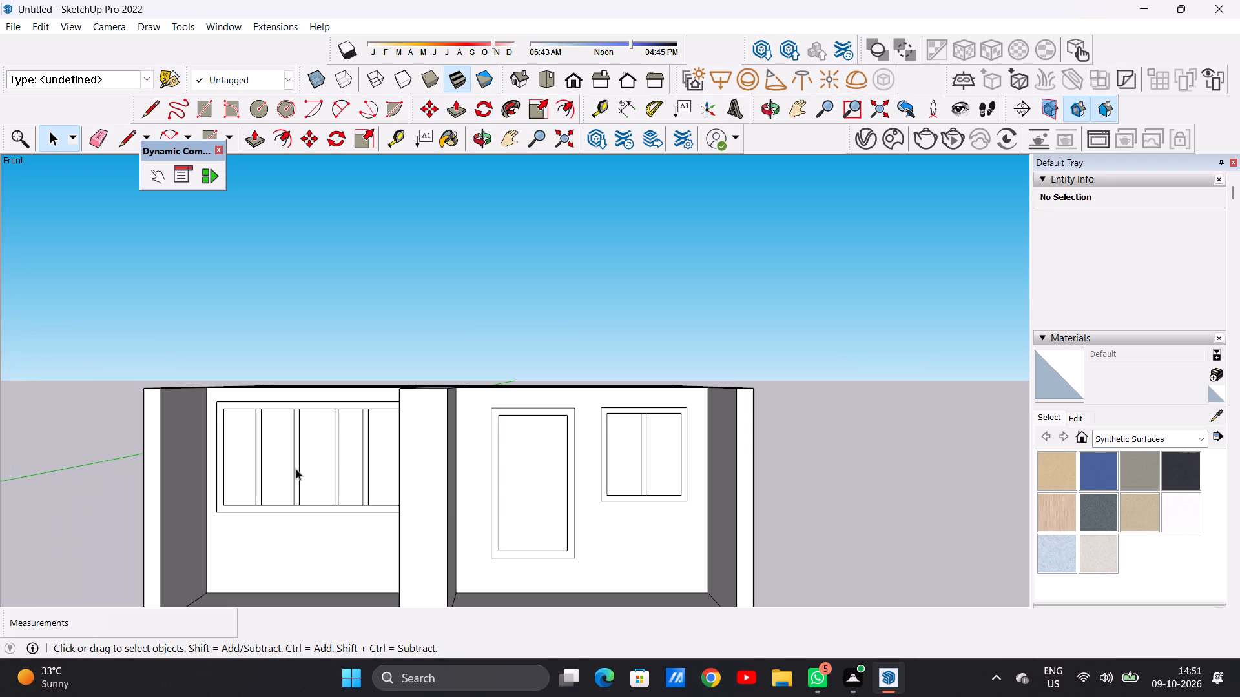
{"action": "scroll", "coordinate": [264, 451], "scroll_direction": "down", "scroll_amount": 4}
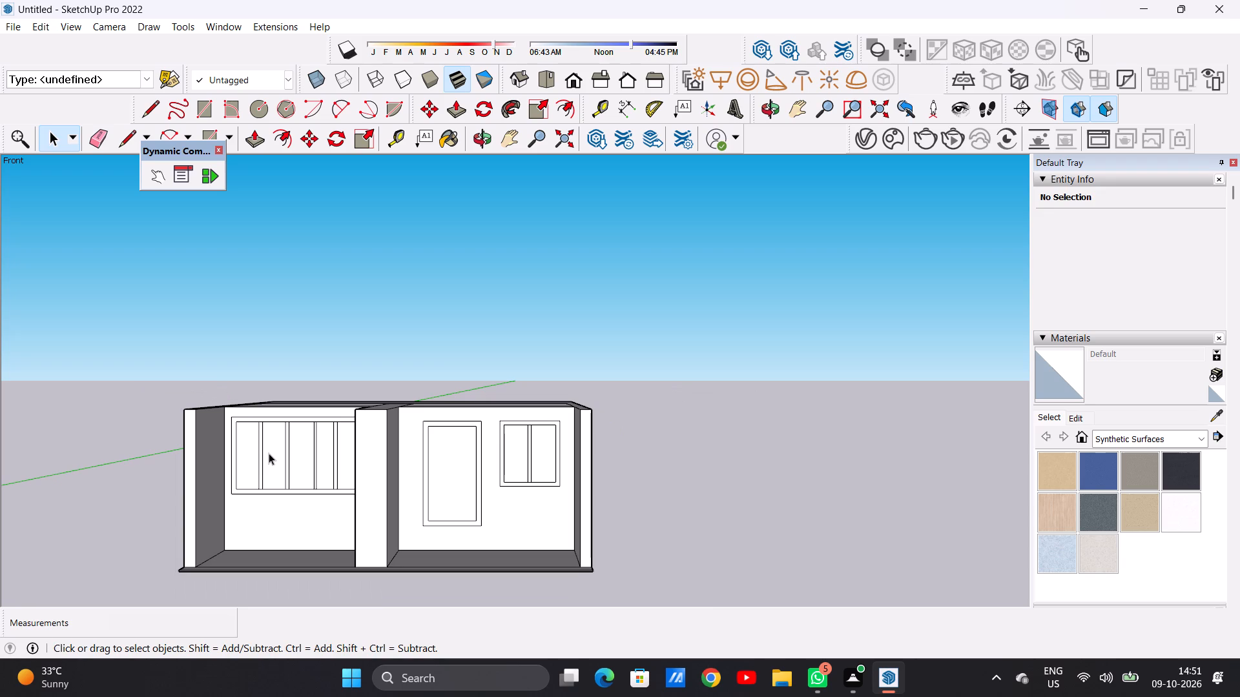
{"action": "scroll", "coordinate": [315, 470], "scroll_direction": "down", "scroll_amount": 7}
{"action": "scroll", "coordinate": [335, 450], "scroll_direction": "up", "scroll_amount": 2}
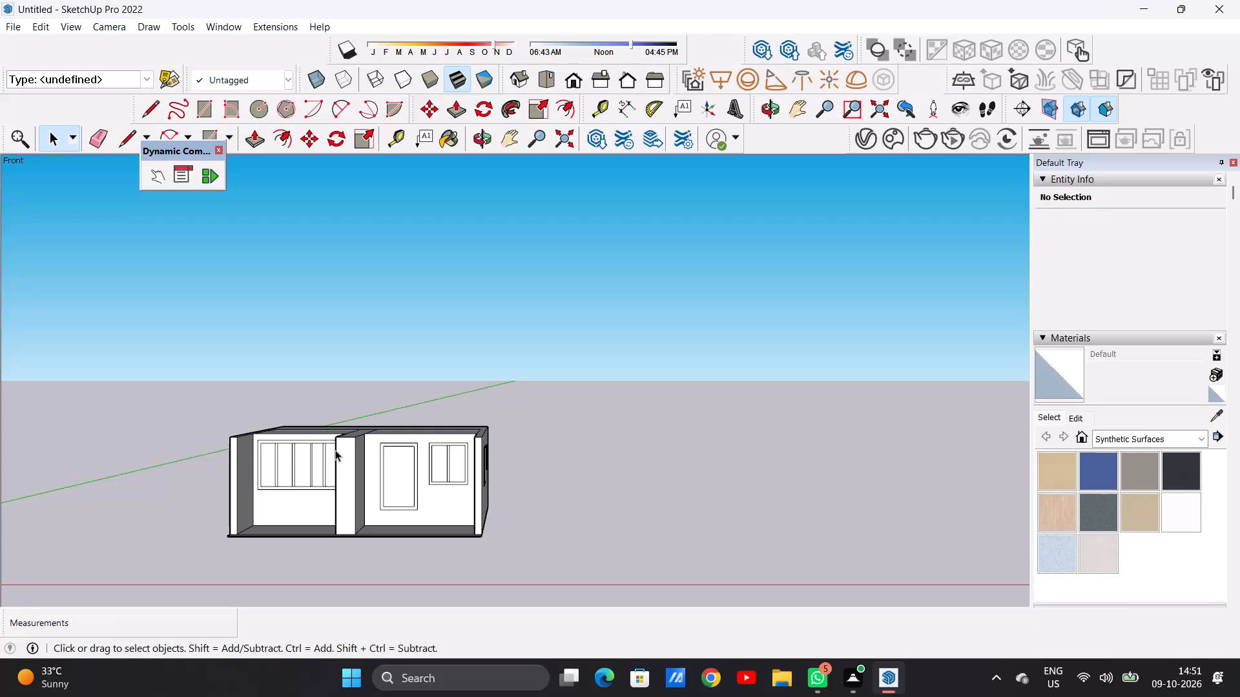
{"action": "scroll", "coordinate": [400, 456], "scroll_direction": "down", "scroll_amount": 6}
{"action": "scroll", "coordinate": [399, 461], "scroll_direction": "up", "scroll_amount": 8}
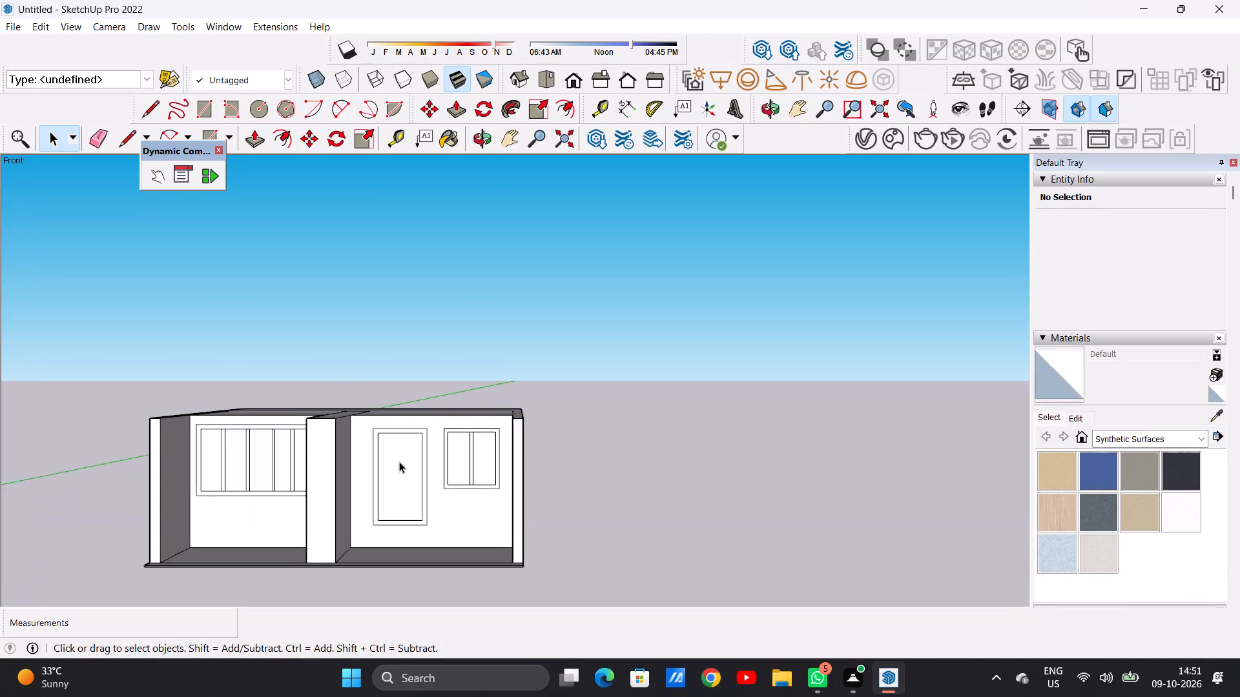
Push/Pull the continuous top face of the side and back walls upward by 3'.
{"action": "scroll", "coordinate": [399, 461], "scroll_direction": "up", "scroll_amount": 6}
{"action": "middle_click_drag", "start_coordinate": [529, 447], "coordinate": [502, 469]}
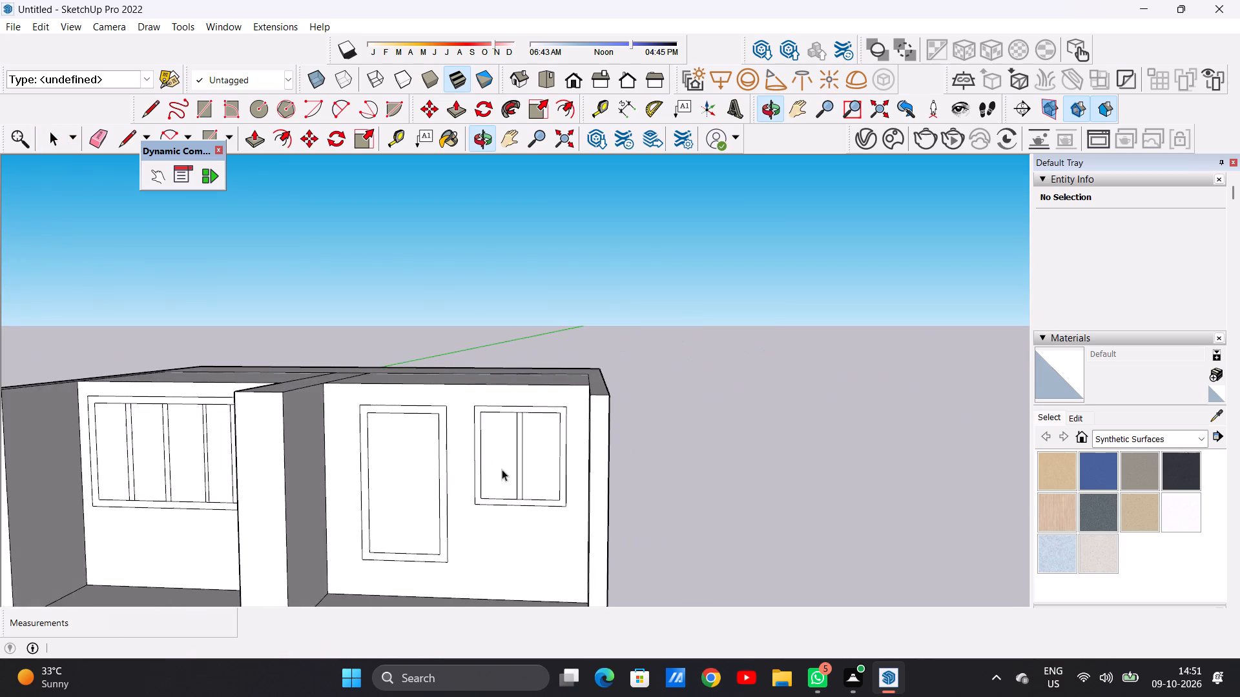
{"action": "scroll", "coordinate": [526, 433], "scroll_direction": "down", "scroll_amount": 9}
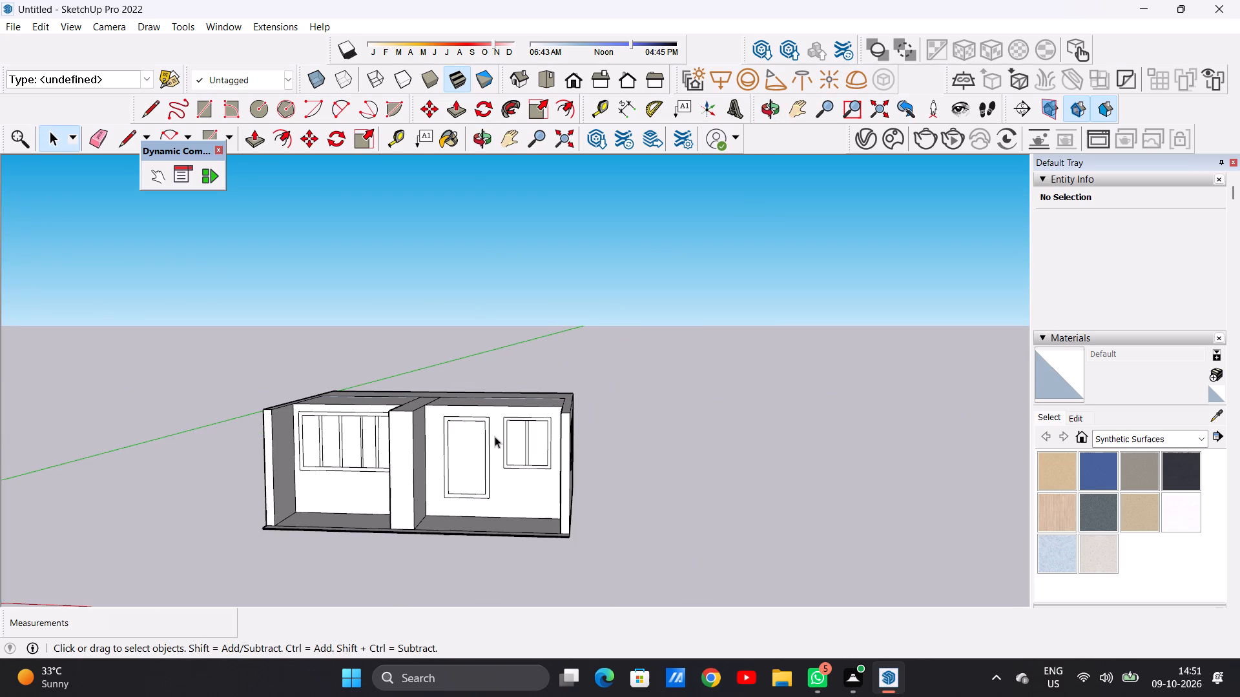
{"action": "middle_click_drag", "start_coordinate": [431, 446], "coordinate": [450, 487]}
{"action": "middle_click_drag", "start_coordinate": [449, 438], "coordinate": [442, 516]}
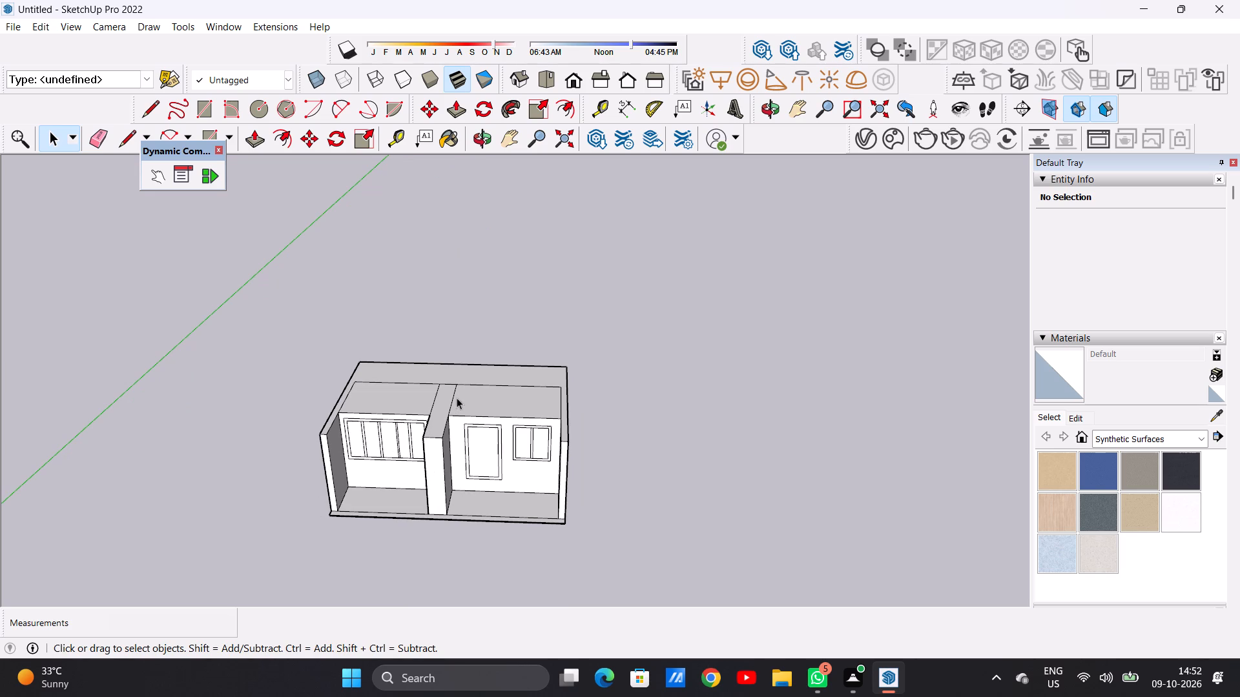
{"action": "scroll", "coordinate": [540, 410], "scroll_direction": "down", "scroll_amount": 1}
{"action": "scroll", "coordinate": [540, 410], "scroll_direction": "up", "scroll_amount": 8}
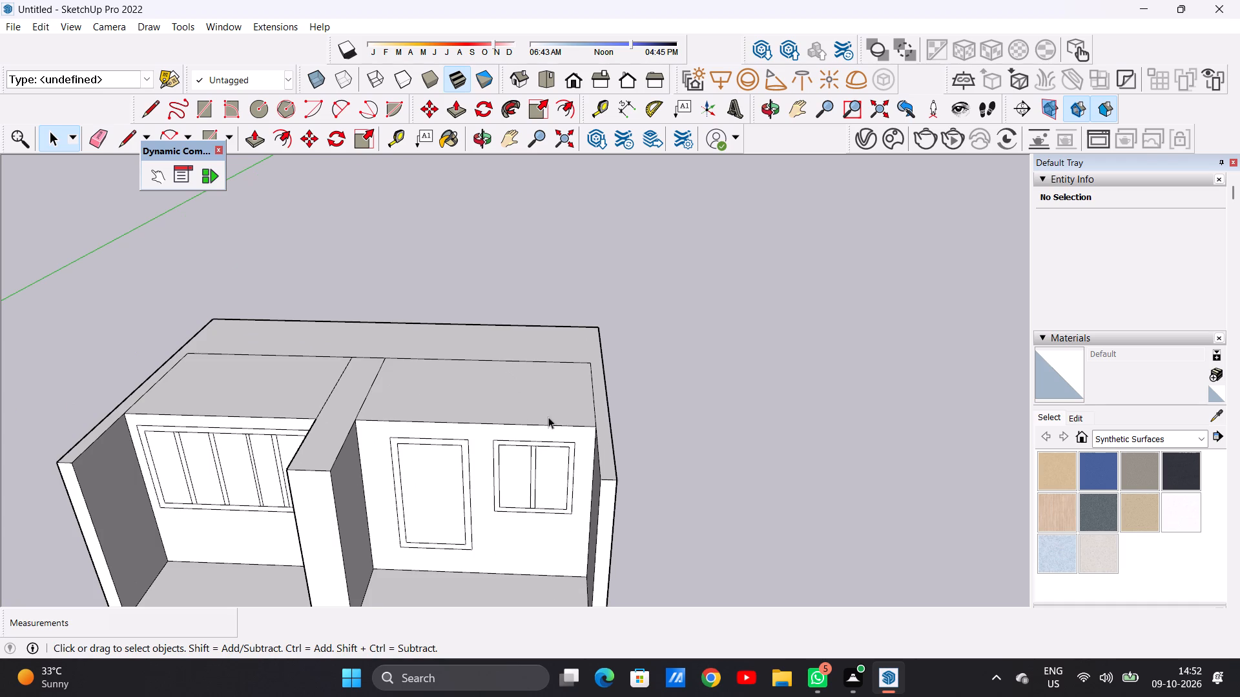
{"action": "middle_click_drag", "start_coordinate": [561, 426], "coordinate": [305, 473]}
{"action": "scroll", "coordinate": [541, 358], "scroll_direction": "up", "scroll_amount": 5}
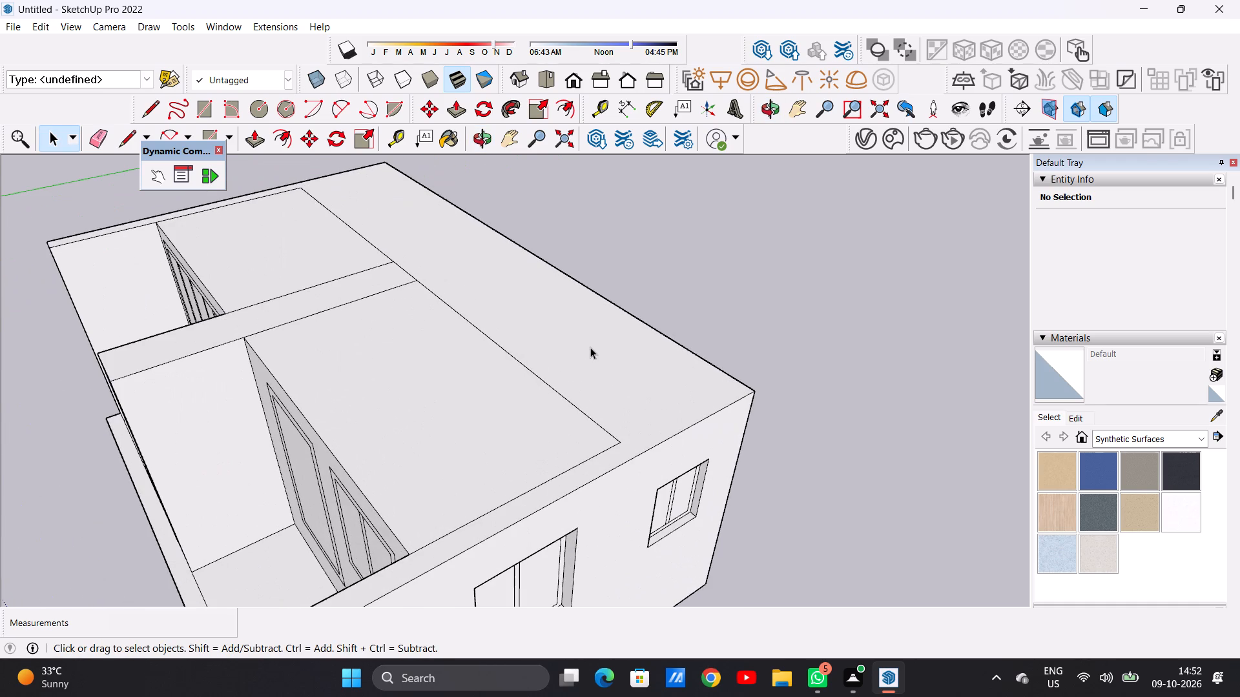
{"action": "key", "text": "p"}
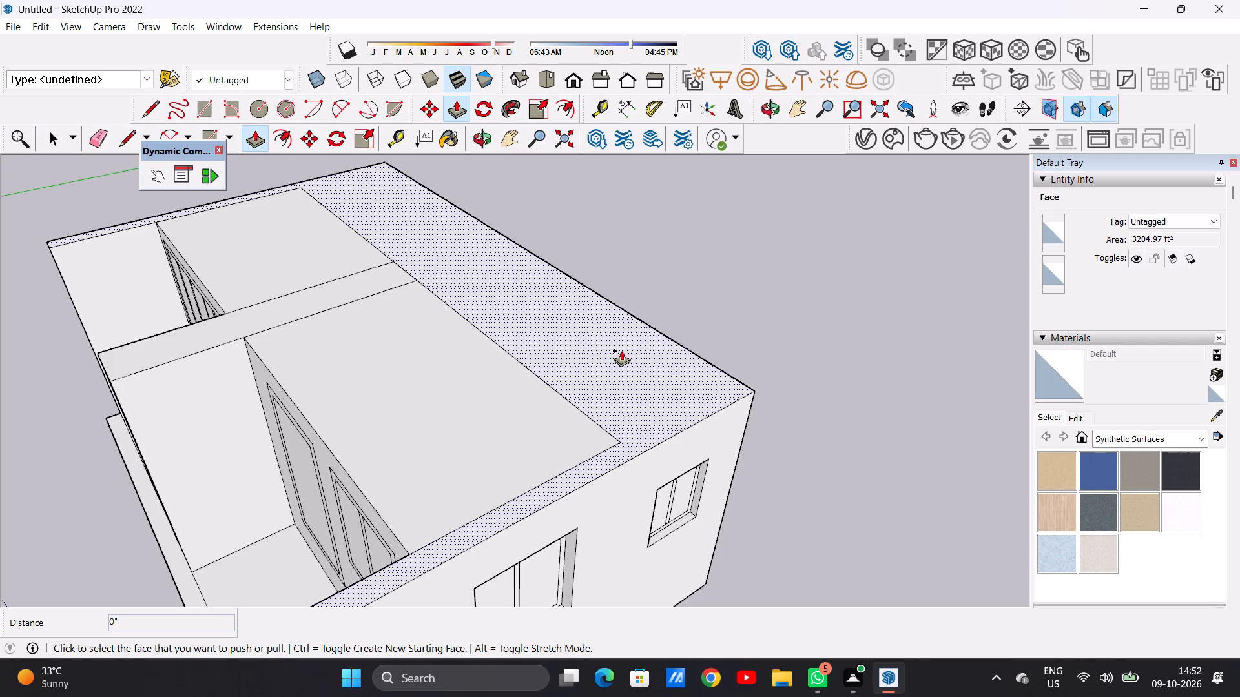
{"action": "left_click", "coordinate": [621, 350]}
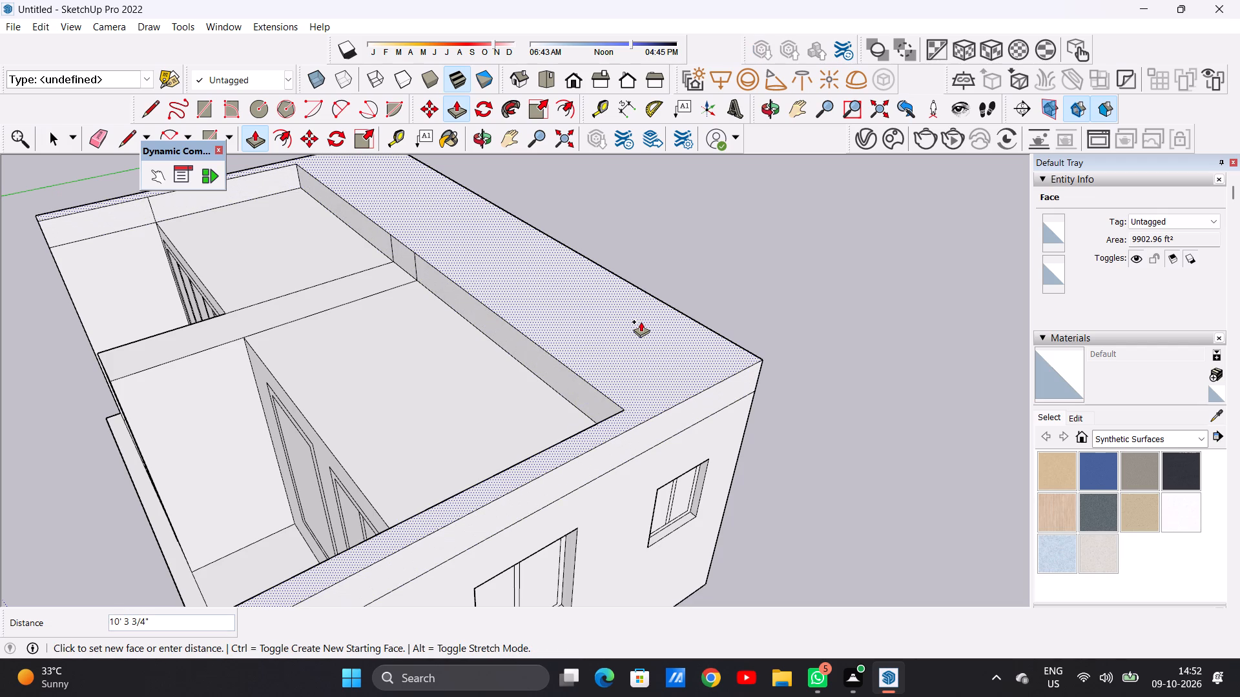
{"action": "type", "text": "3'"}
{"action": "key", "text": "Return"}
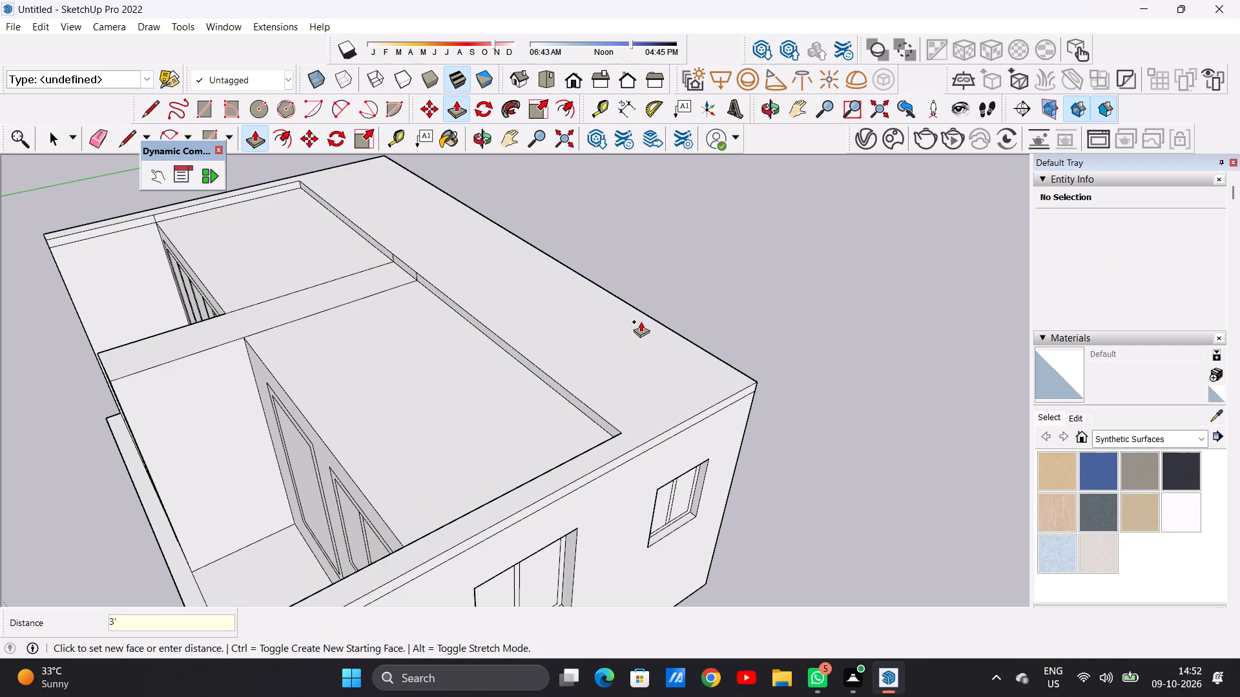
{"action": "key", "text": "space"}
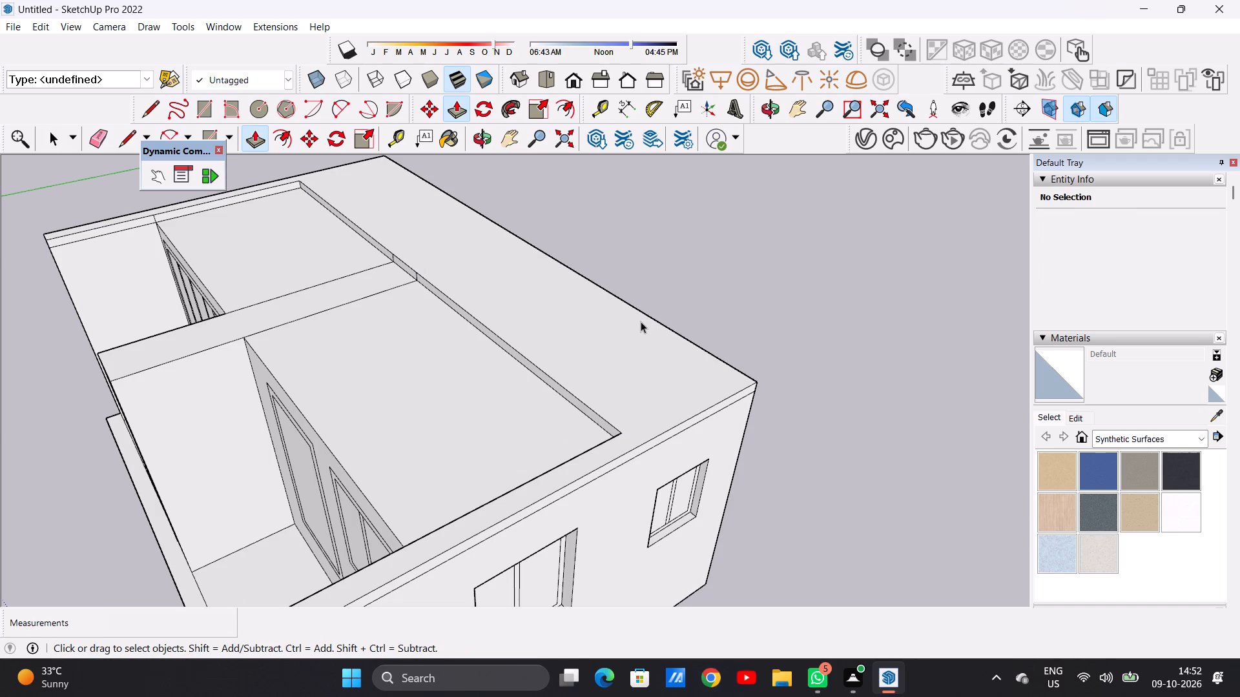
Erase the two short vertical edges above the partition on the raised back wall strip's inner face.
{"action": "scroll", "coordinate": [573, 399], "scroll_direction": "down", "scroll_amount": 8}
{"action": "middle_click_drag", "start_coordinate": [447, 419], "coordinate": [623, 336]}
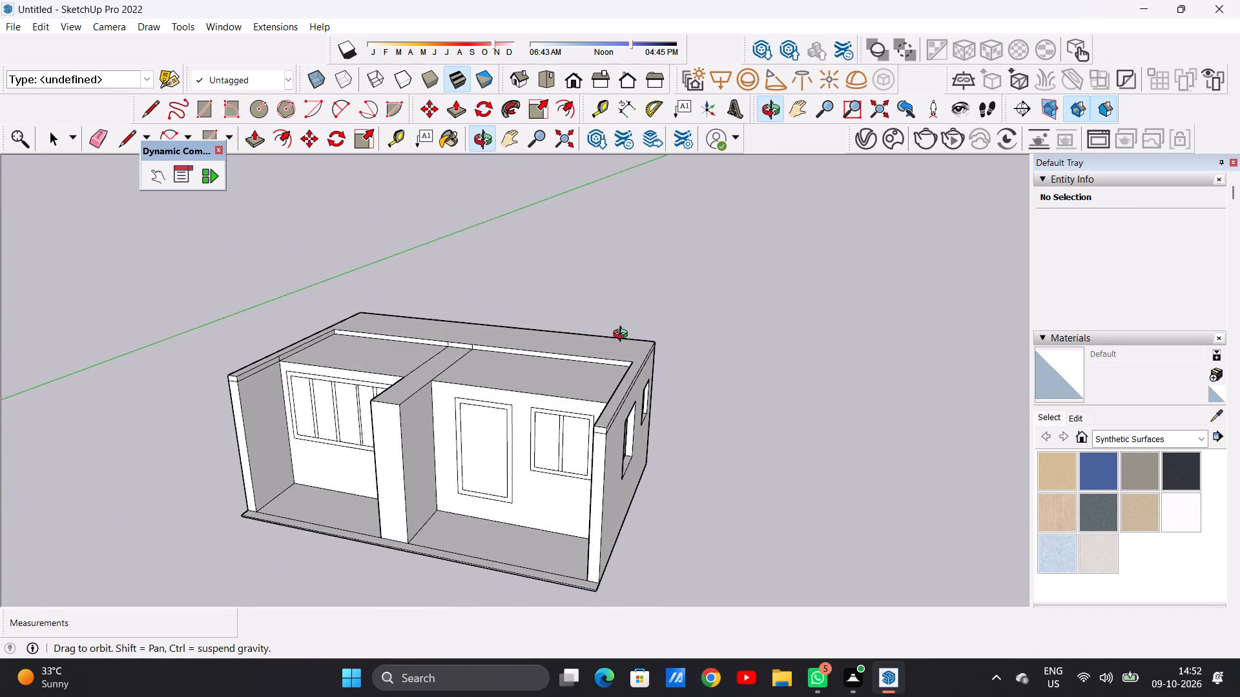
{"action": "middle_click_drag", "start_coordinate": [623, 336], "coordinate": [646, 319]}
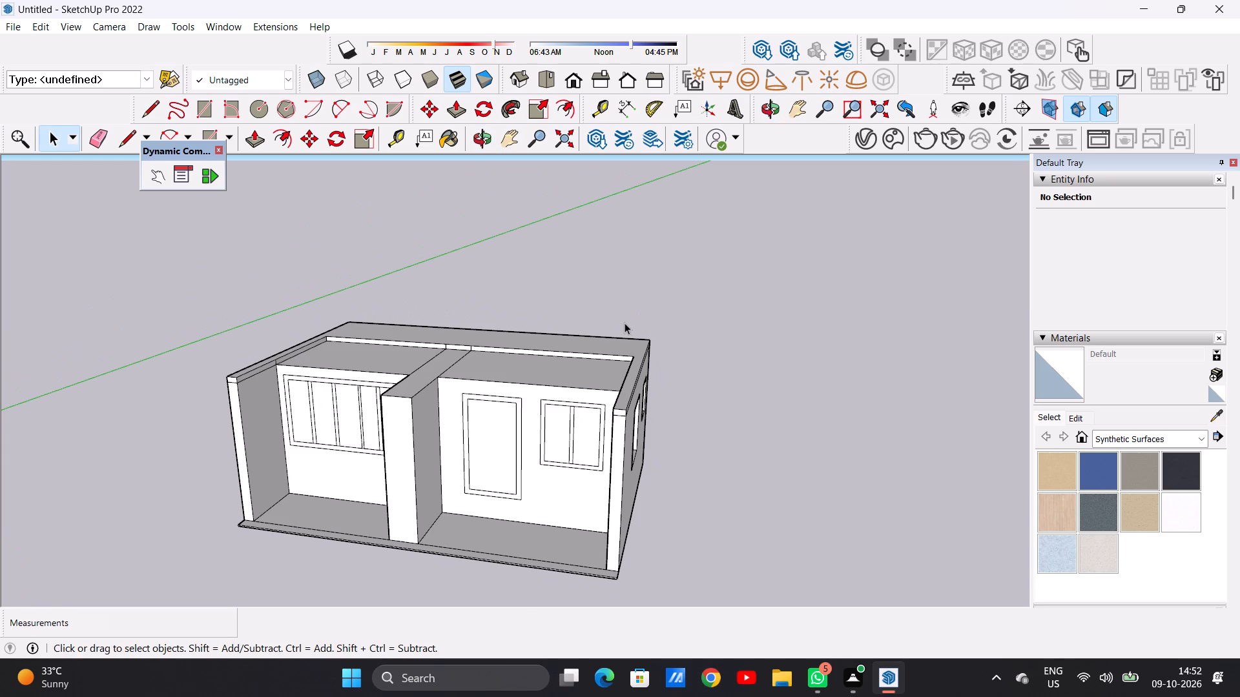
{"action": "scroll", "coordinate": [625, 323], "scroll_direction": "down", "scroll_amount": 2}
{"action": "middle_click_drag", "start_coordinate": [632, 346], "coordinate": [529, 403]}
{"action": "scroll", "coordinate": [583, 360], "scroll_direction": "up", "scroll_amount": 2}
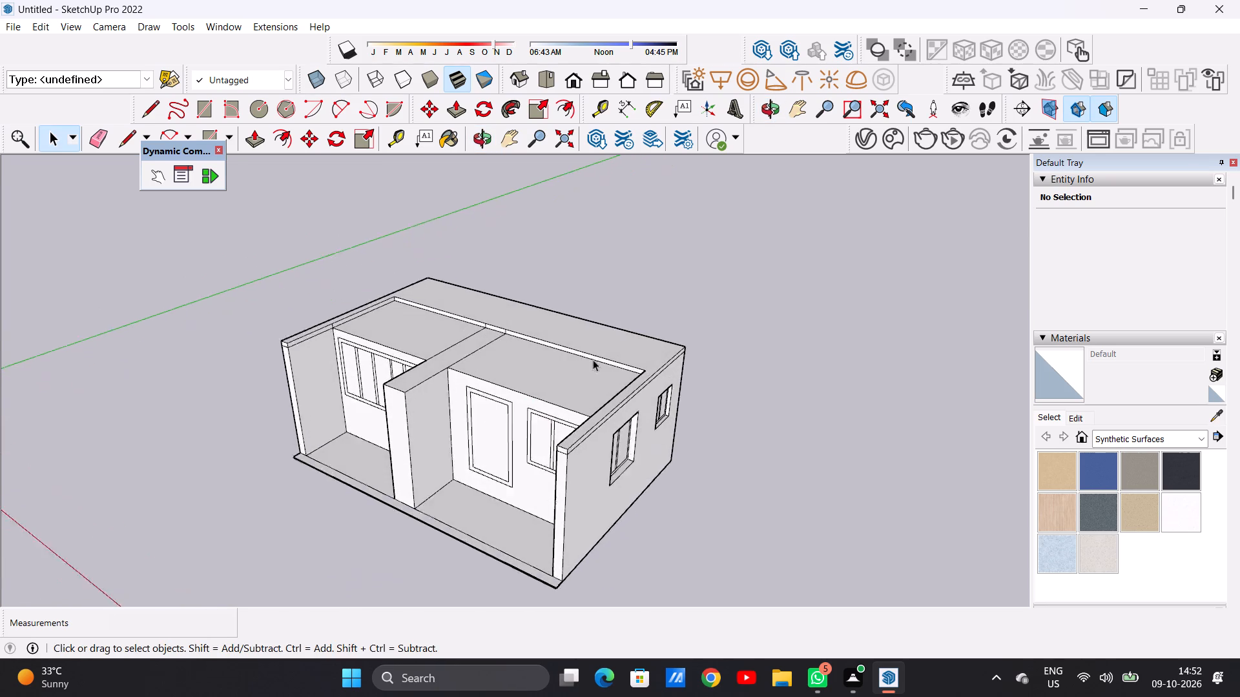
{"action": "scroll", "coordinate": [593, 359], "scroll_direction": "up", "scroll_amount": 4}
{"action": "scroll", "coordinate": [444, 330], "scroll_direction": "up", "scroll_amount": 6}
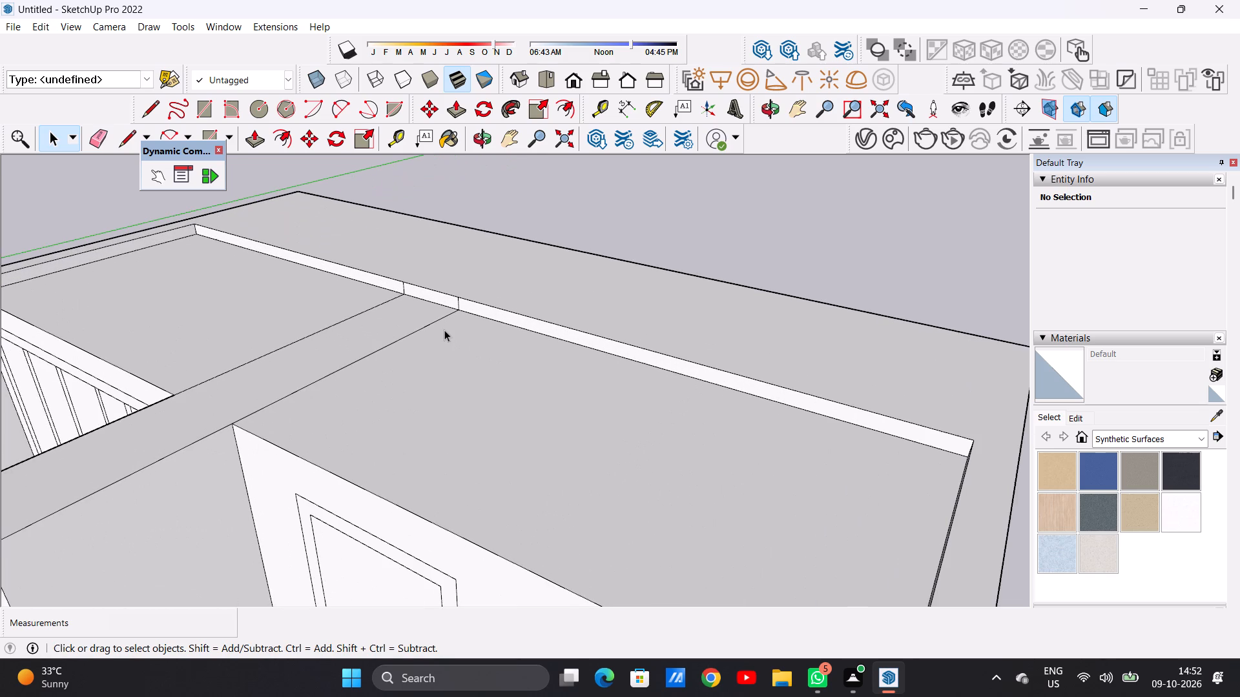
{"action": "middle_click_drag", "start_coordinate": [444, 330], "coordinate": [526, 287]}
{"action": "scroll", "coordinate": [495, 298], "scroll_direction": "up", "scroll_amount": 5}
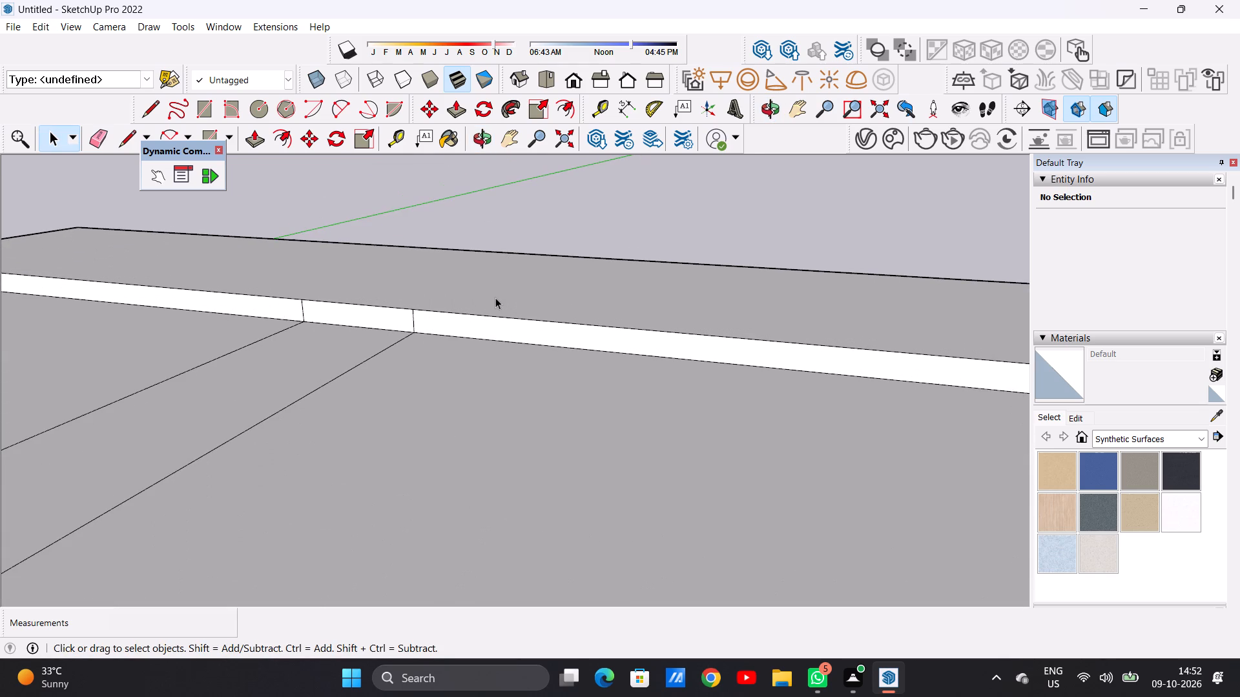
{"action": "key", "text": "e"}
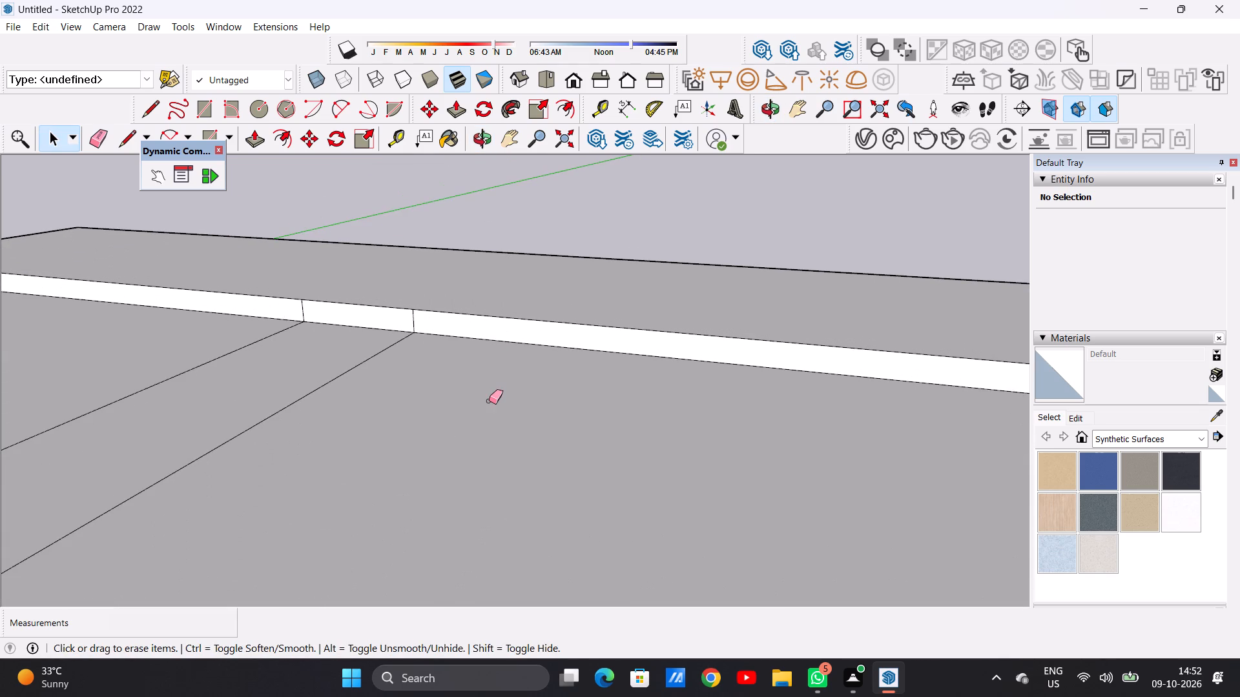
{"action": "scroll", "coordinate": [327, 328], "scroll_direction": "up", "scroll_amount": 6}
{"action": "left_click_drag", "start_coordinate": [265, 292], "coordinate": [294, 292]}
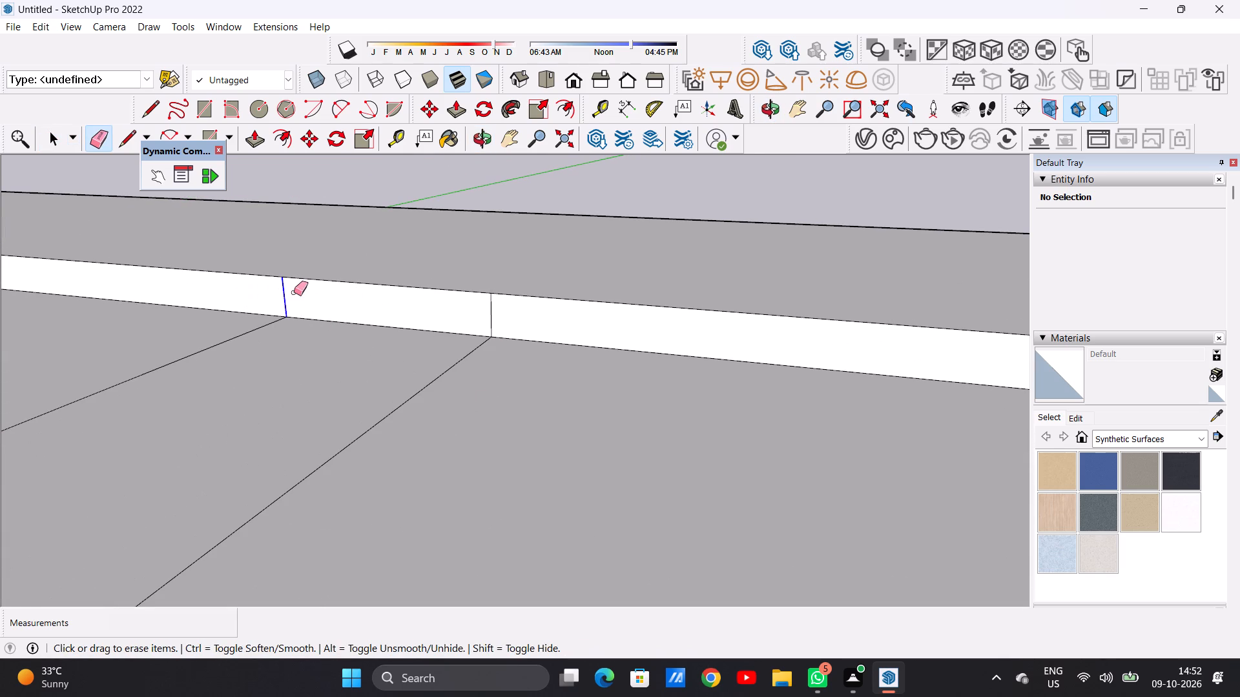
{"action": "left_click_drag", "start_coordinate": [518, 317], "coordinate": [466, 313]}
{"action": "left_click", "coordinate": [490, 320]}
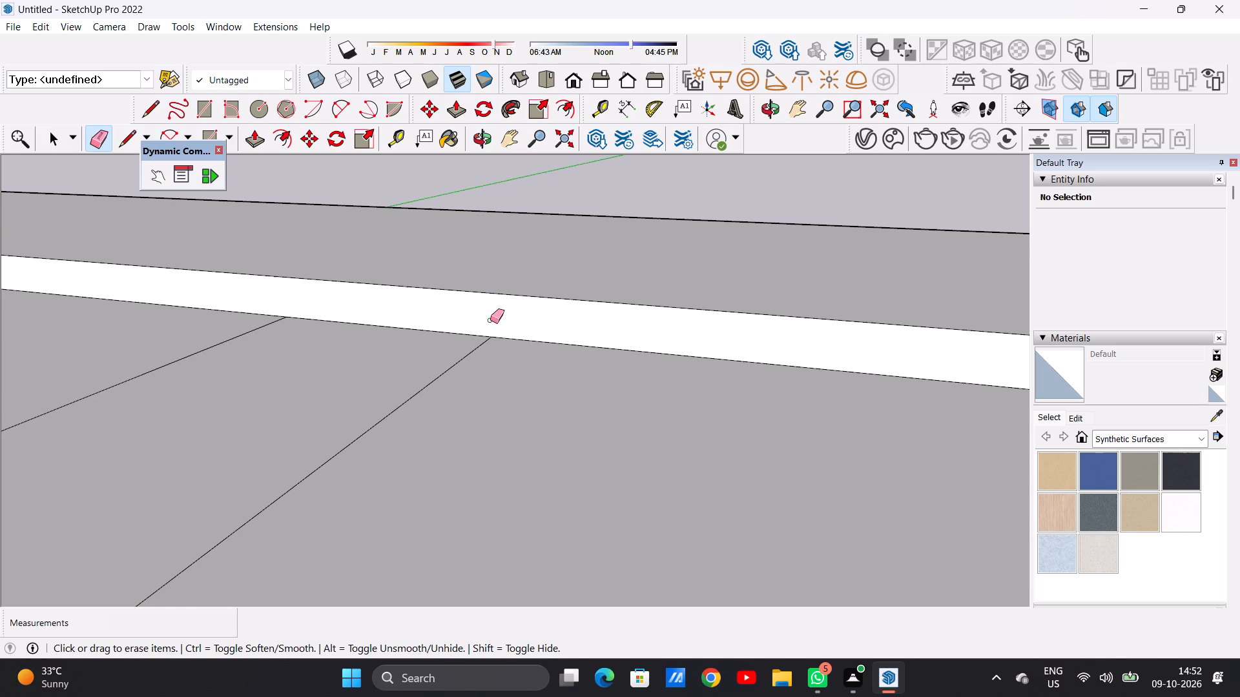
Push/Pull the raised back strip's inner face about 57' 11" forward over the rooms to the windowed wall, forming a roof slab.
{"action": "scroll", "coordinate": [503, 361], "scroll_direction": "down", "scroll_amount": 20}
{"action": "scroll", "coordinate": [503, 361], "scroll_direction": "down", "scroll_amount": 1}
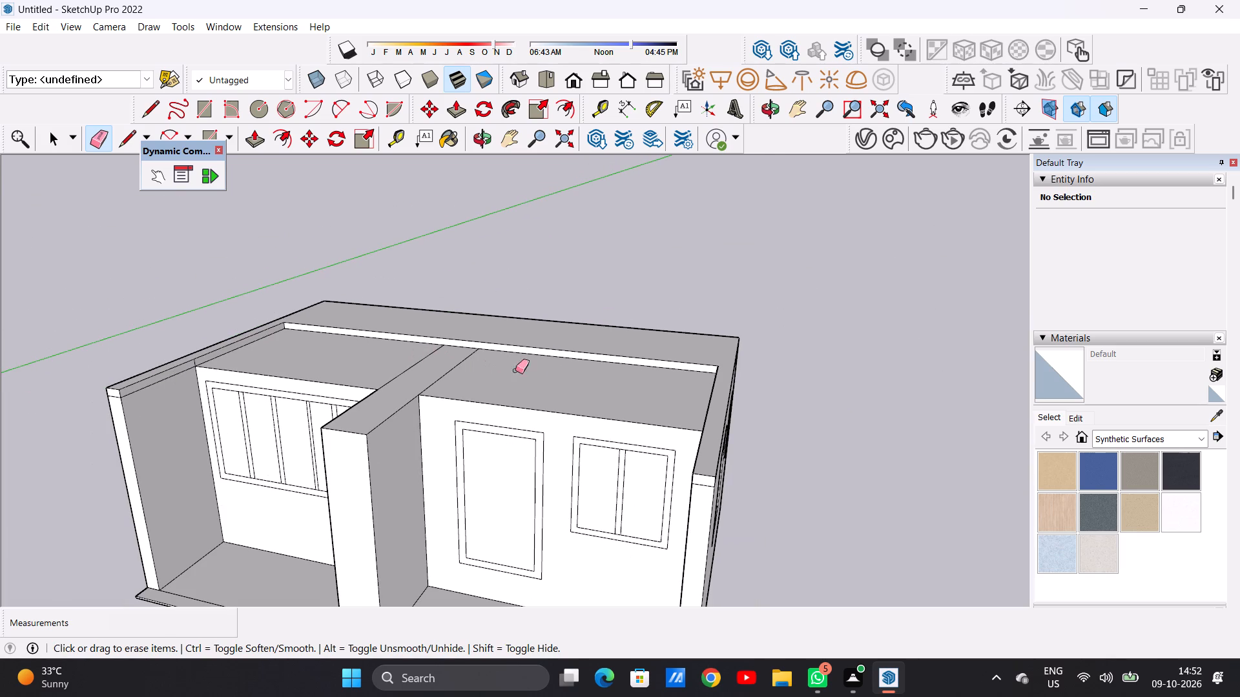
{"action": "middle_click_drag", "start_coordinate": [572, 372], "coordinate": [436, 414]}
{"action": "scroll", "coordinate": [590, 376], "scroll_direction": "up", "scroll_amount": 3}
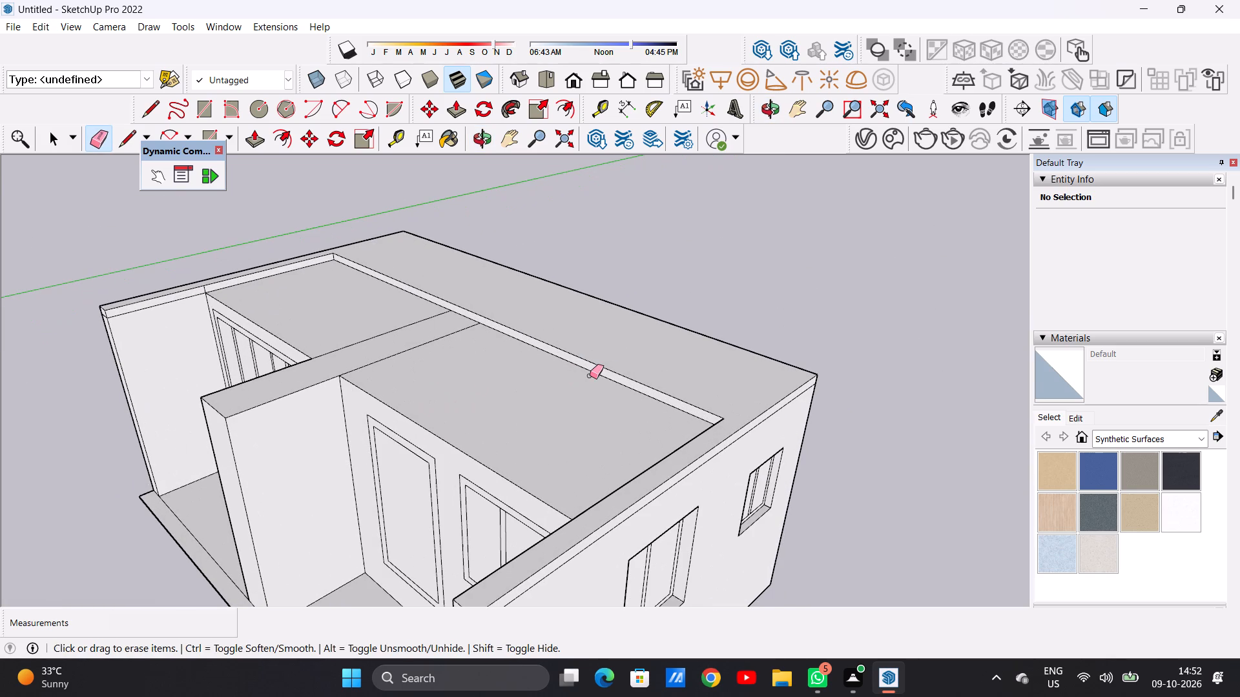
{"action": "key", "text": "space"}
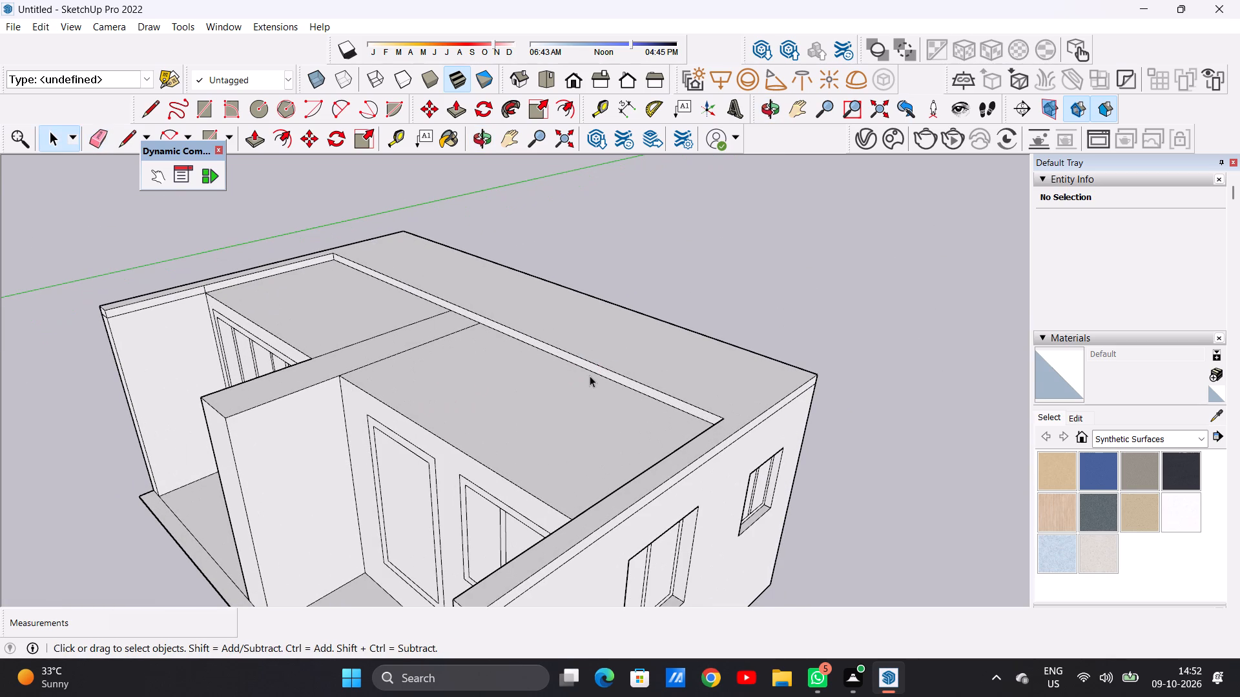
{"action": "key", "text": "p"}
{"action": "scroll", "coordinate": [615, 361], "scroll_direction": "up", "scroll_amount": 4}
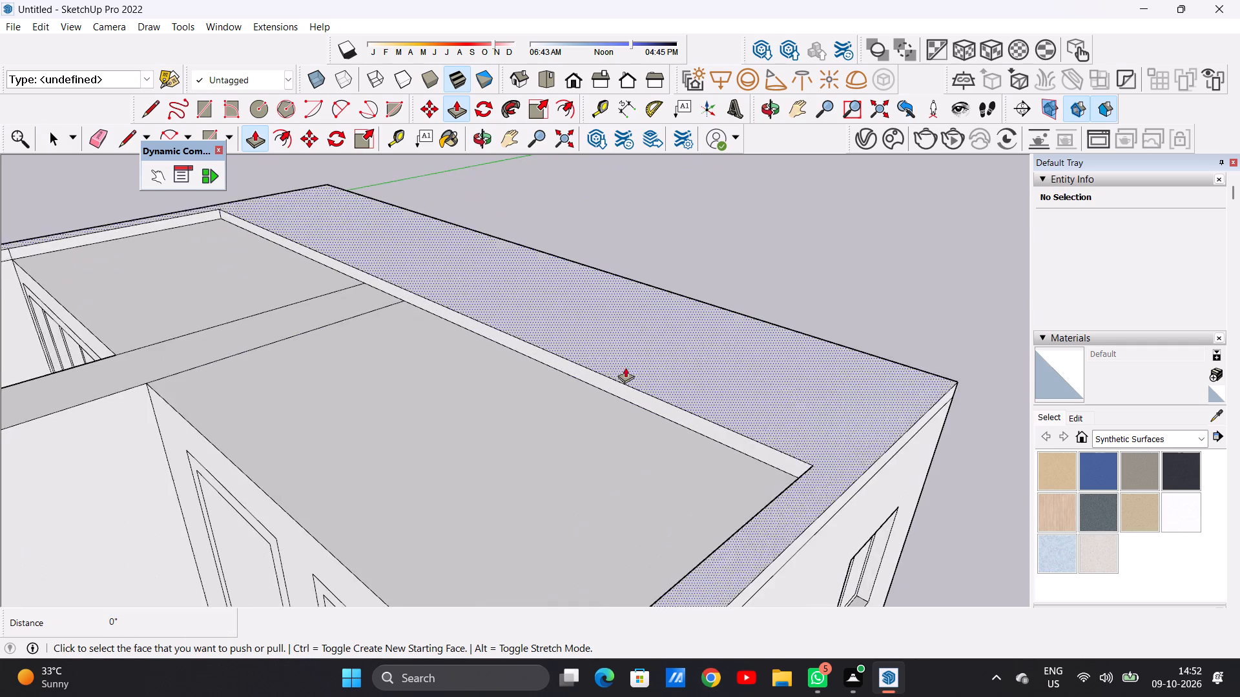
{"action": "scroll", "coordinate": [625, 367], "scroll_direction": "up", "scroll_amount": 4}
{"action": "left_click", "coordinate": [652, 399]}
{"action": "scroll", "coordinate": [590, 419], "scroll_direction": "down", "scroll_amount": 14}
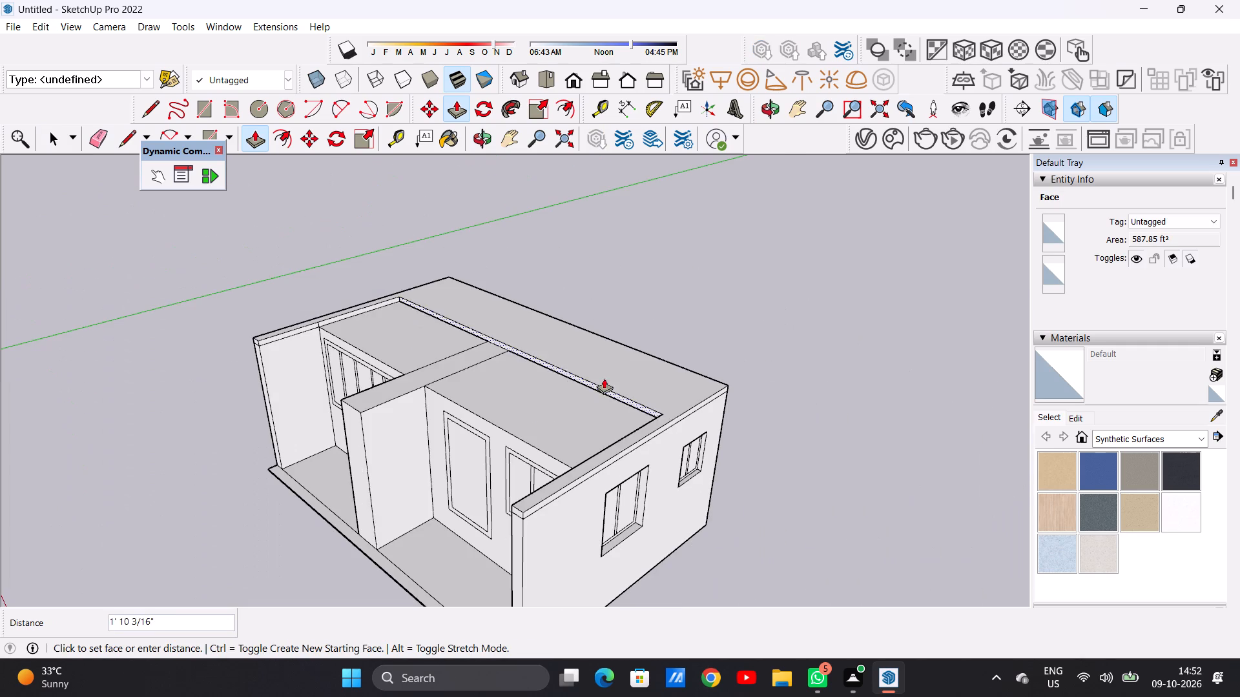
{"action": "left_click", "coordinate": [536, 460]}
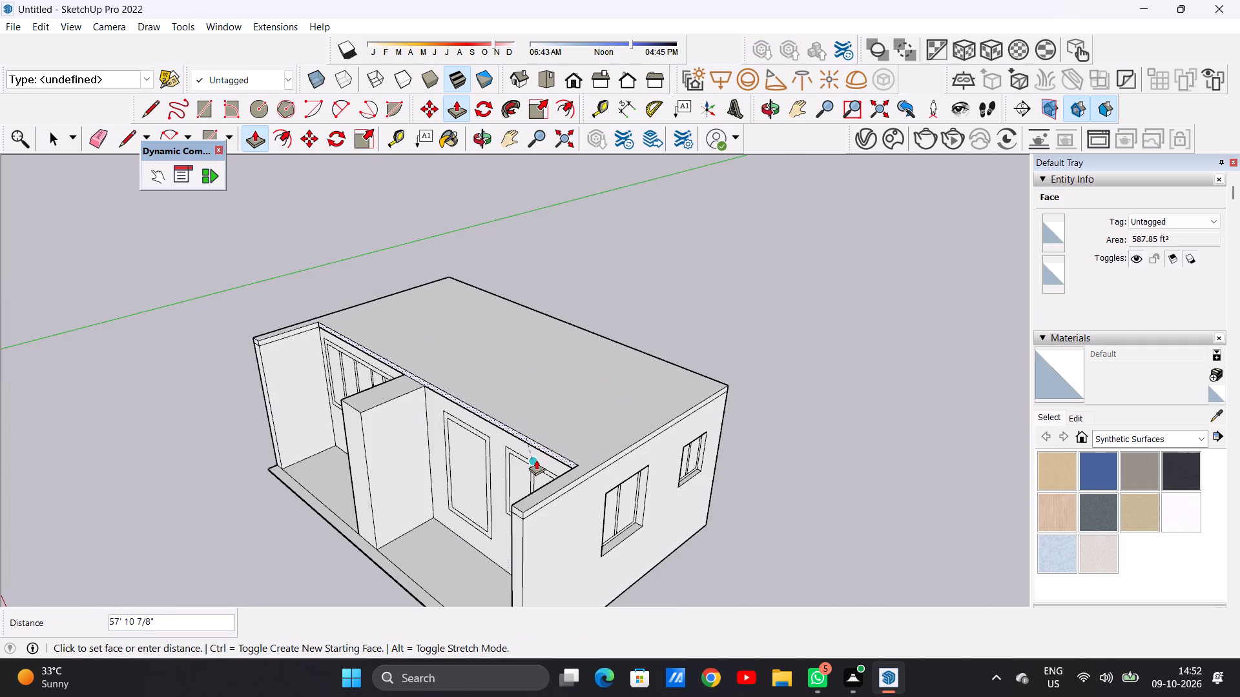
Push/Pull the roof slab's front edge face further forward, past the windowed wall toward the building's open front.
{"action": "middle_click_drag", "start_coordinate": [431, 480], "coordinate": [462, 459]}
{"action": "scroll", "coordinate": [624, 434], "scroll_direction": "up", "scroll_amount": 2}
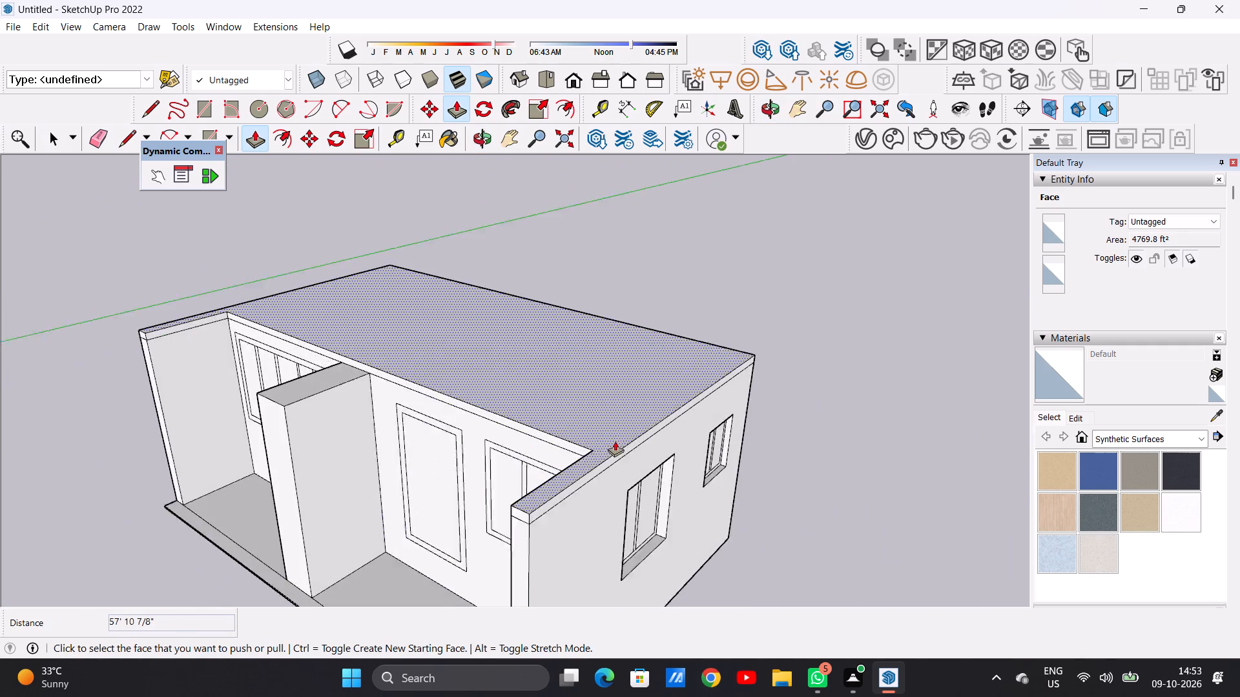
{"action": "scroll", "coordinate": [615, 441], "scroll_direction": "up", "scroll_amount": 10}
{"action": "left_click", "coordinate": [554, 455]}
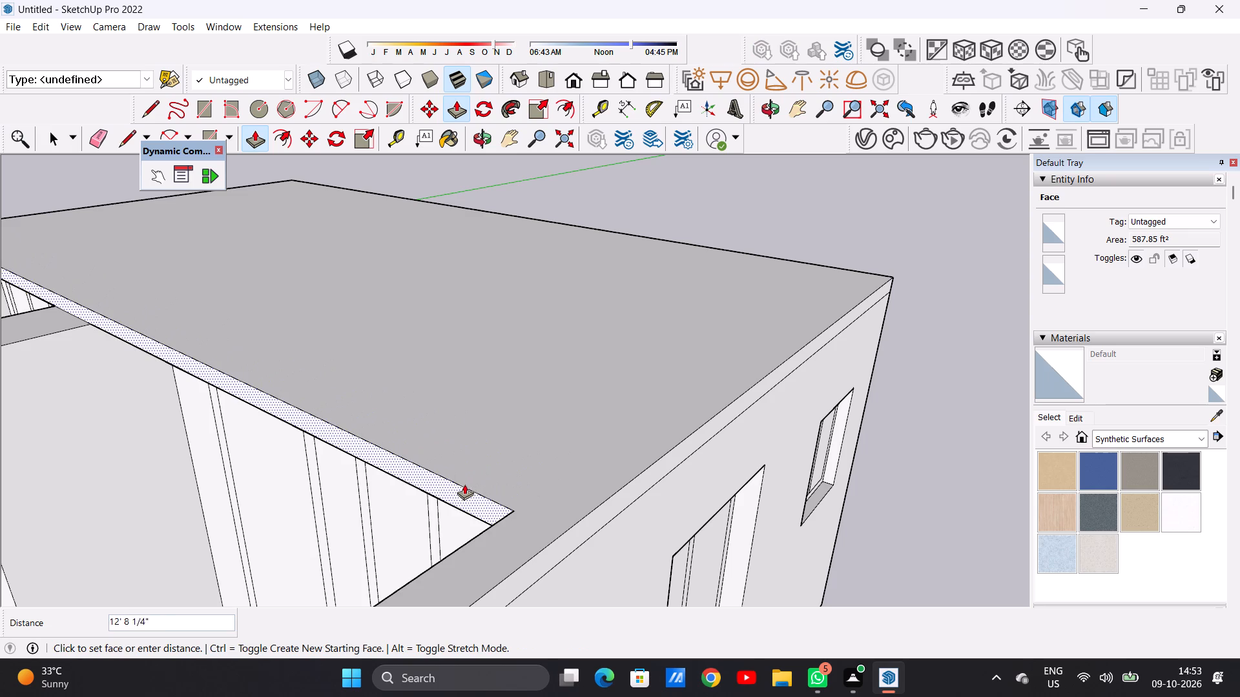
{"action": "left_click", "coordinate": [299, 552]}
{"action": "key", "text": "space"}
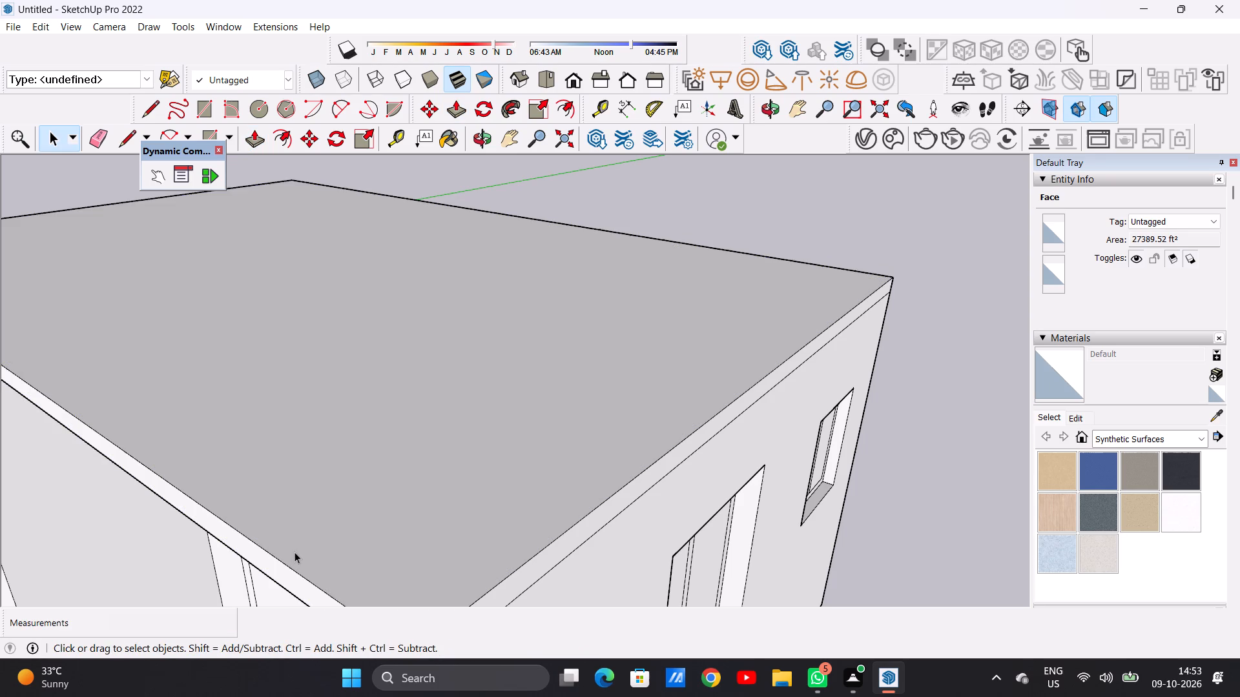
Push/Pull the roof slab's front edge face back by 31' 4" to line up with the windowed wall.
{"action": "scroll", "coordinate": [392, 443], "scroll_direction": "down", "scroll_amount": 14}
{"action": "middle_click_drag", "start_coordinate": [384, 468], "coordinate": [516, 436]}
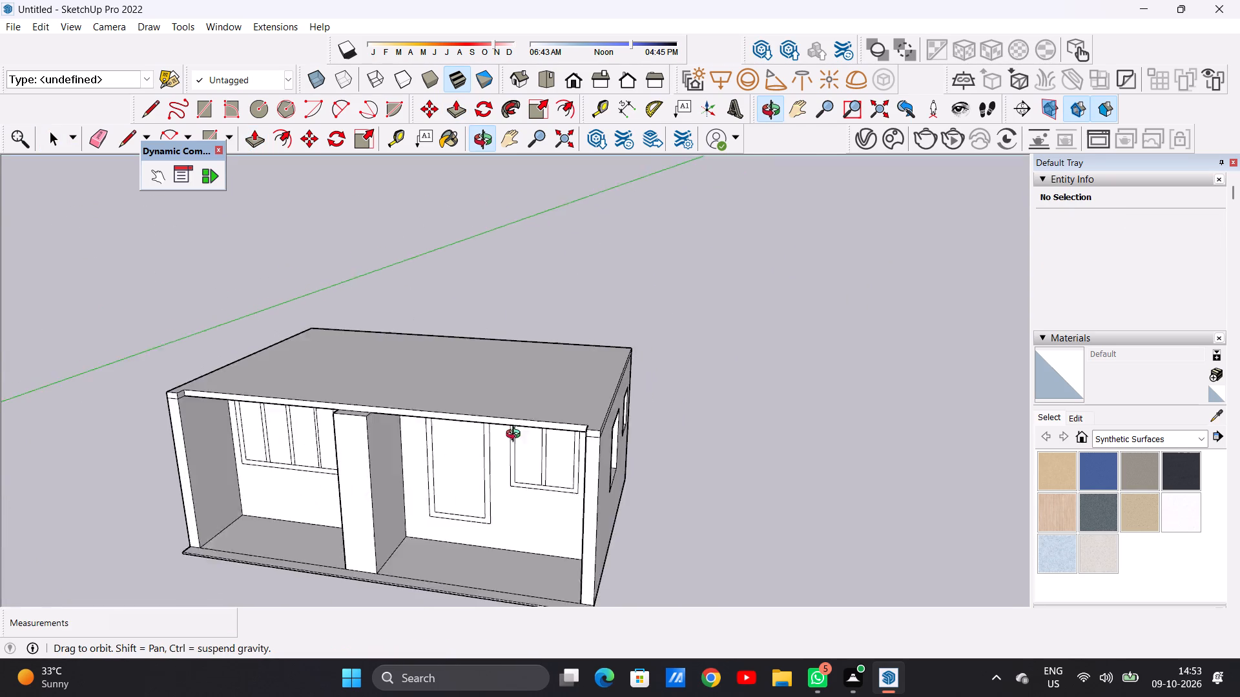
{"action": "middle_click_drag", "start_coordinate": [516, 436], "coordinate": [444, 412]}
{"action": "scroll", "coordinate": [481, 409], "scroll_direction": "up", "scroll_amount": 9}
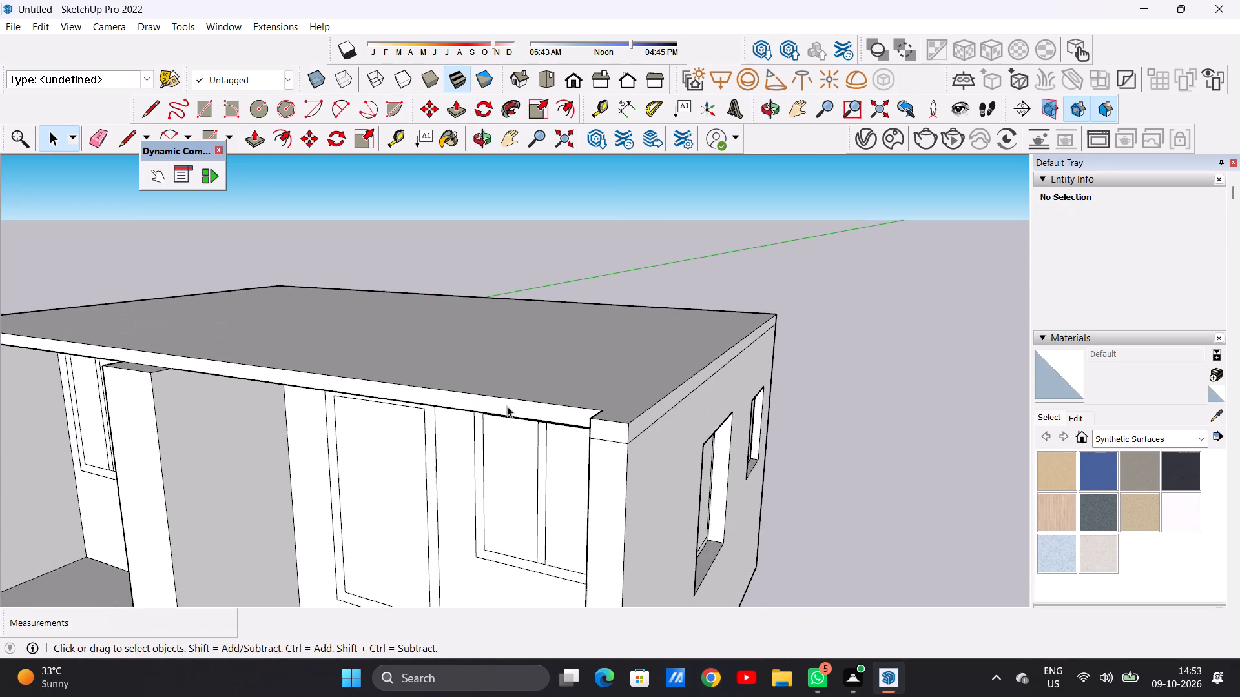
{"action": "middle_click_drag", "start_coordinate": [508, 412], "coordinate": [504, 486]}
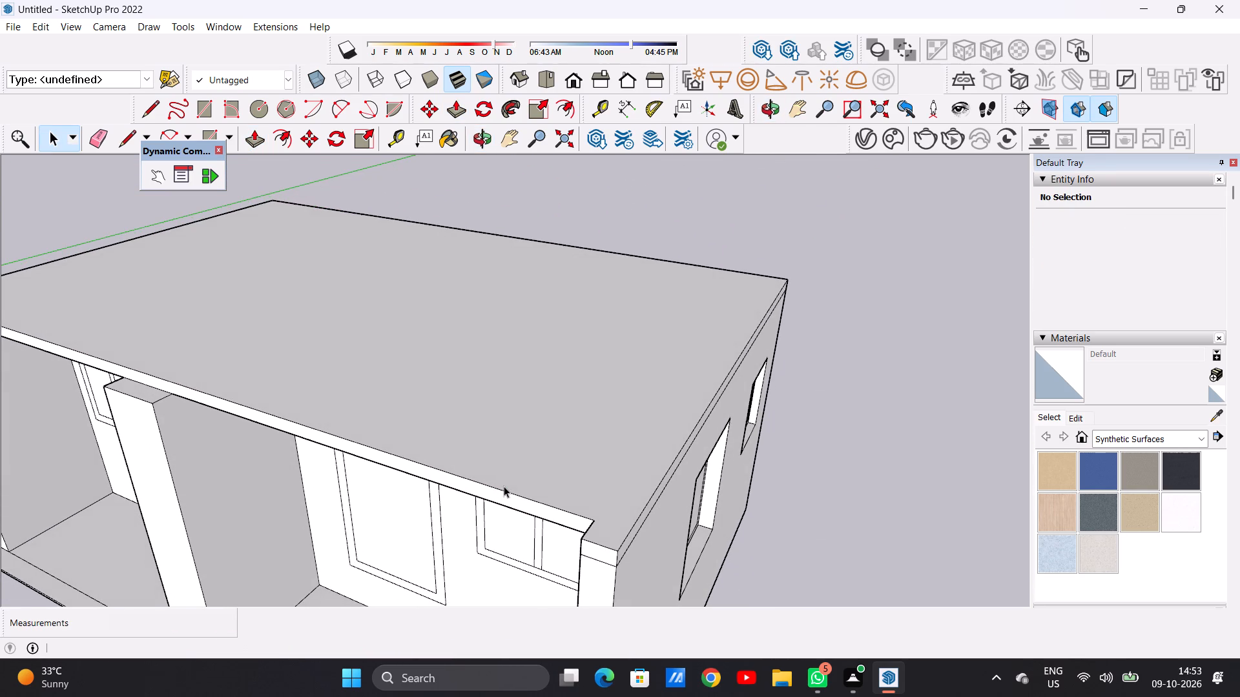
{"action": "scroll", "coordinate": [504, 486], "scroll_direction": "up", "scroll_amount": 4}
{"action": "key", "text": "l"}
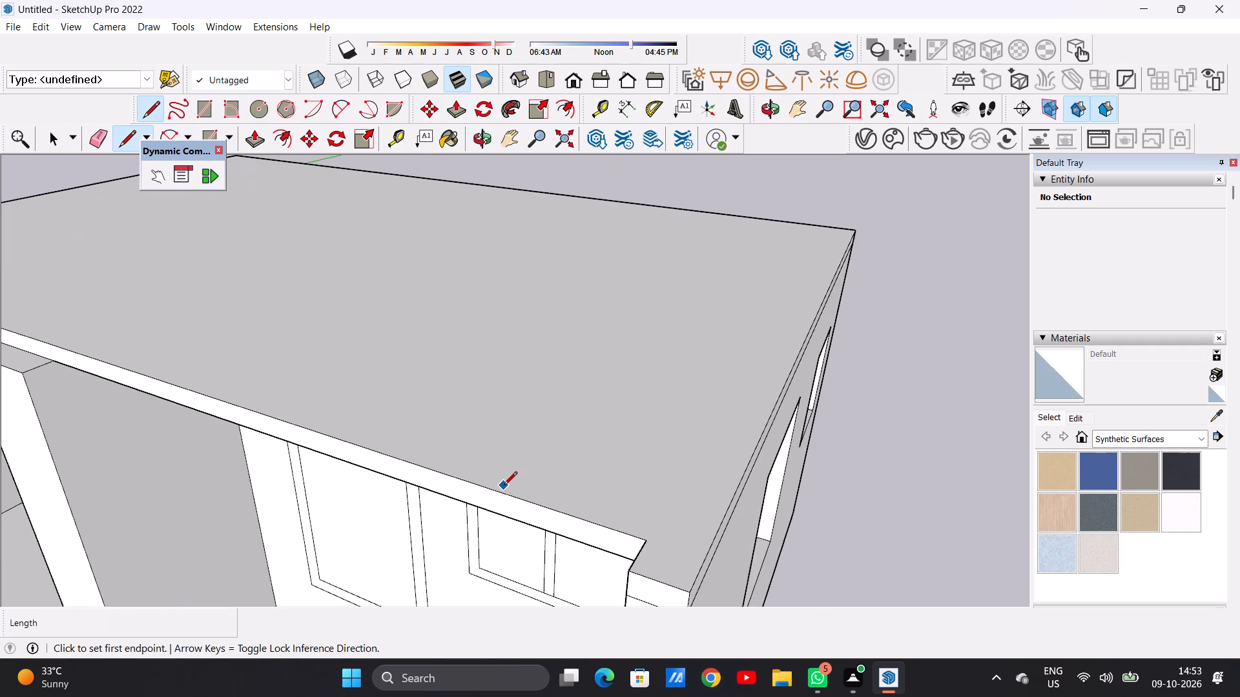
{"action": "key", "text": "space"}
{"action": "type", "text": "P"}
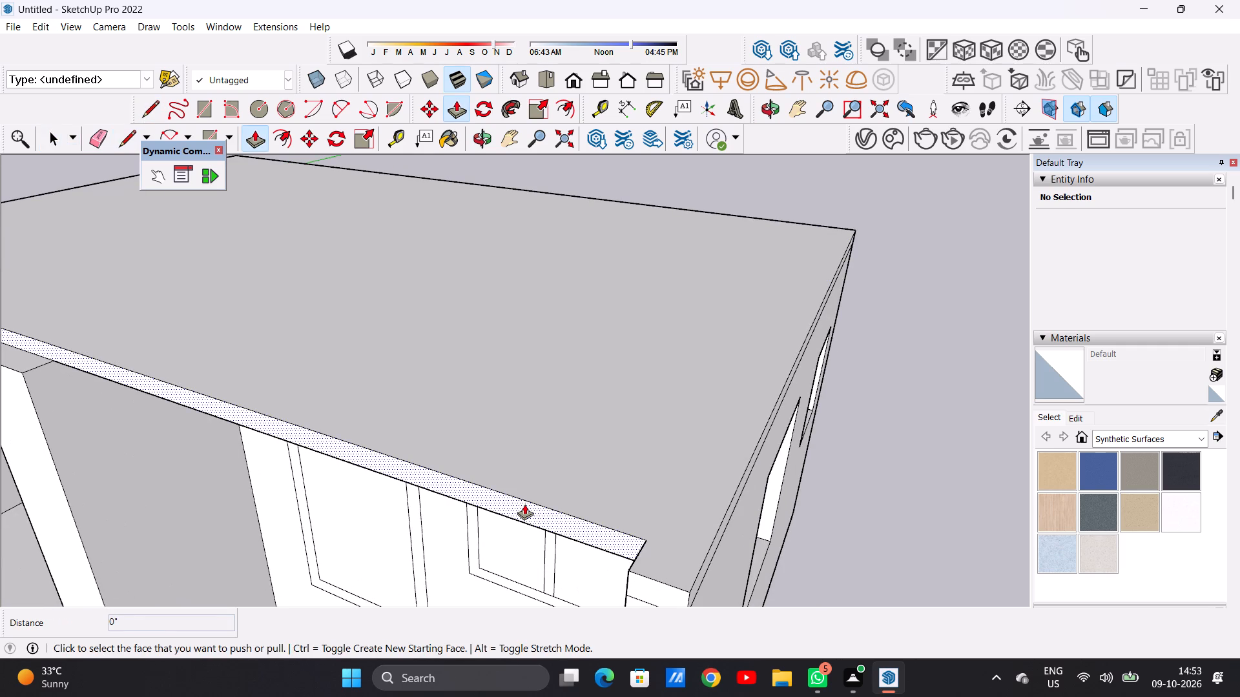
{"action": "left_click", "coordinate": [524, 504]}
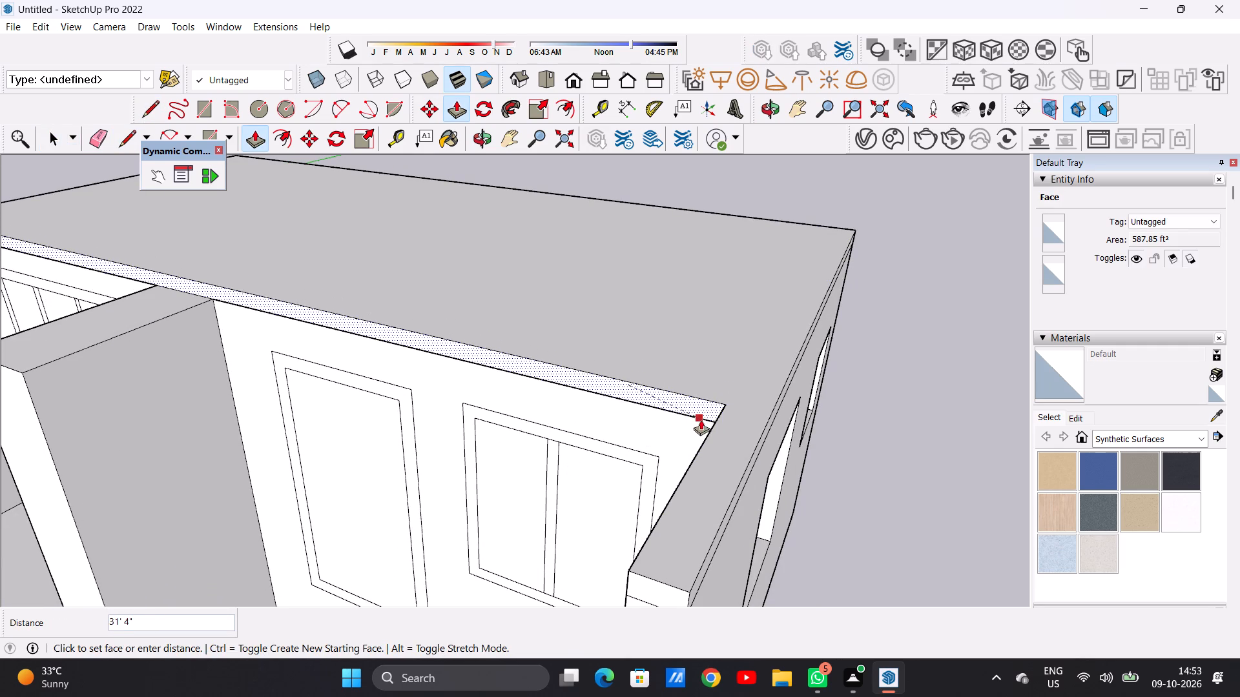
{"action": "middle_click_drag", "start_coordinate": [661, 428], "coordinate": [791, 416]}
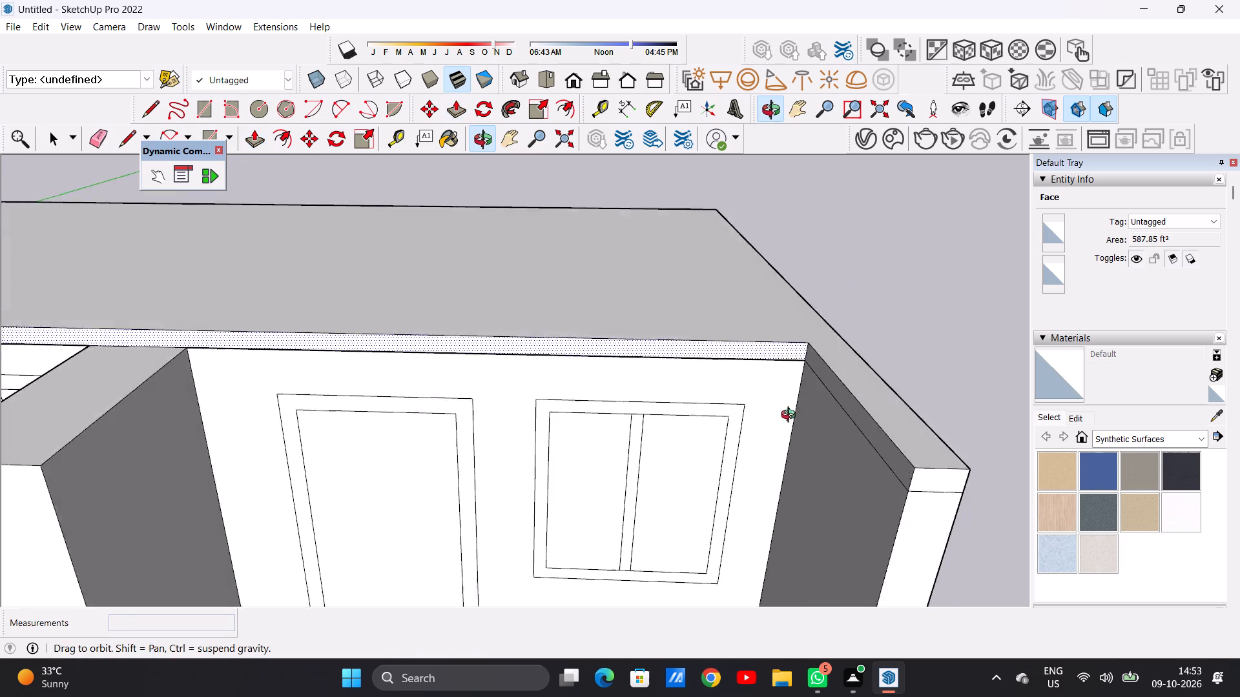
{"action": "middle_click_drag", "start_coordinate": [791, 416], "coordinate": [819, 410]}
{"action": "scroll", "coordinate": [801, 368], "scroll_direction": "up", "scroll_amount": 10}
{"action": "scroll", "coordinate": [801, 368], "scroll_direction": "down", "scroll_amount": 10}
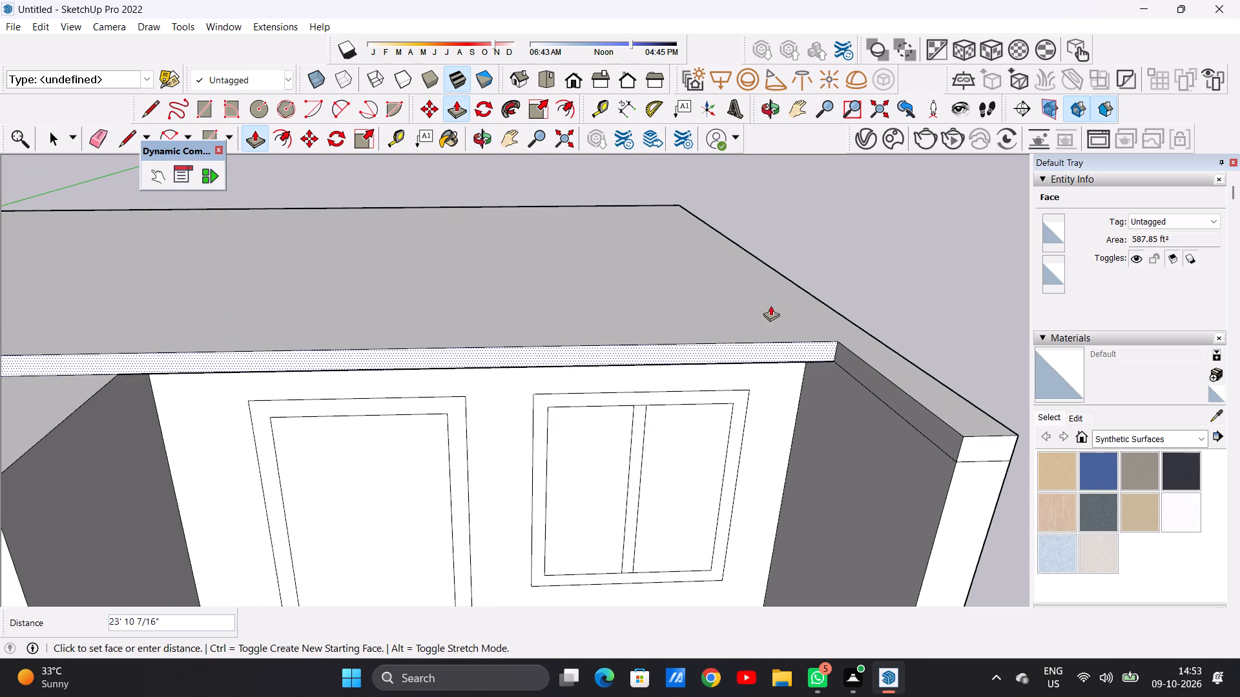
{"action": "middle_click_drag", "start_coordinate": [835, 347], "coordinate": [466, 356]}
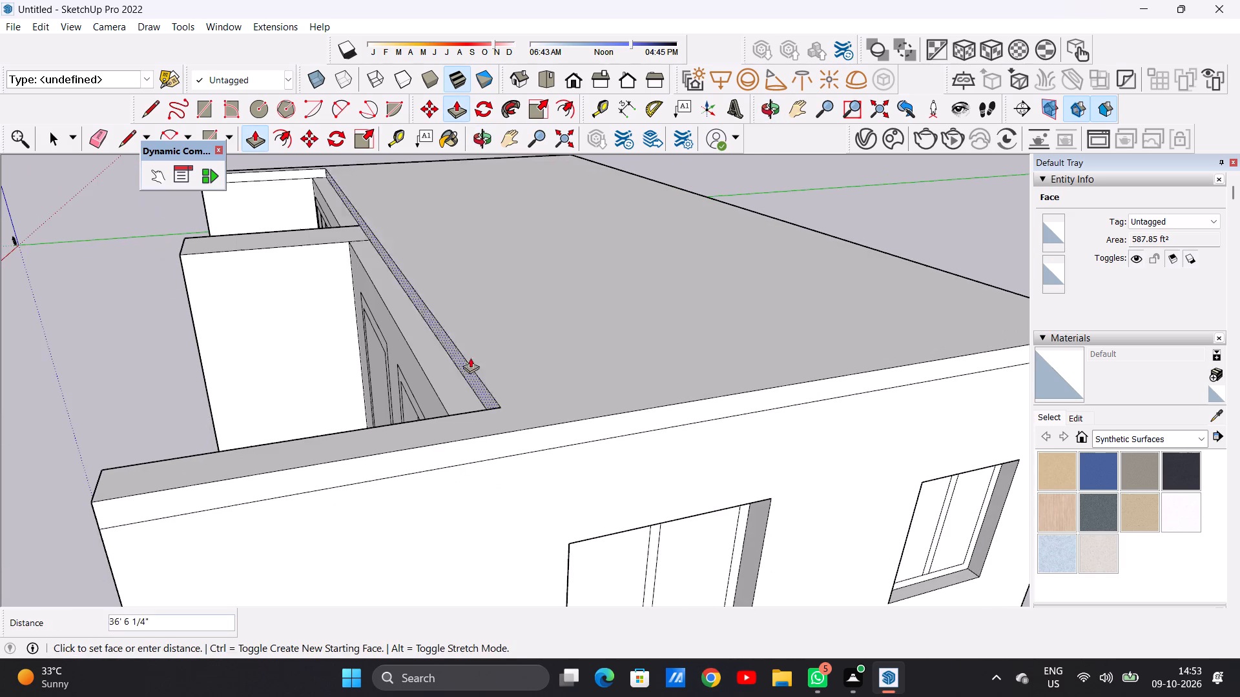
{"action": "left_click", "coordinate": [433, 409]}
{"action": "key", "text": "space"}
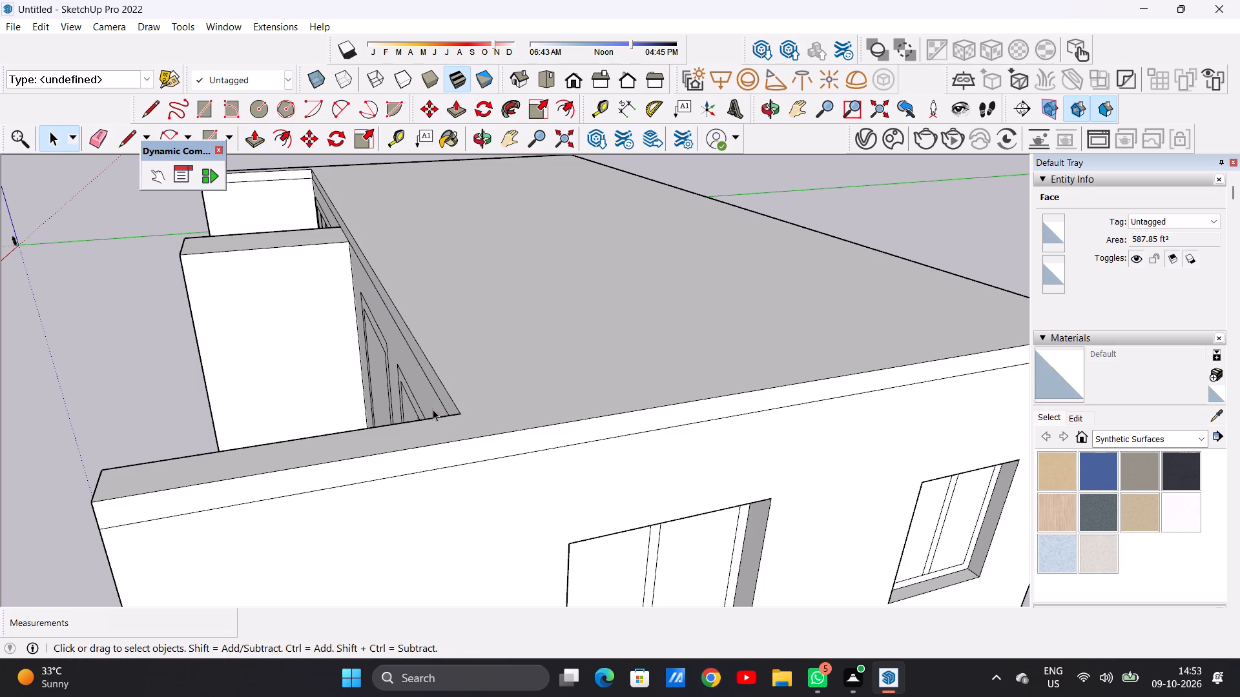
Examine the roofed building from the front and both sides, checking the roof slab, partition and openings.
{"action": "scroll", "coordinate": [422, 316], "scroll_direction": "down", "scroll_amount": 6}
{"action": "middle_click_drag", "start_coordinate": [380, 315], "coordinate": [752, 294]}
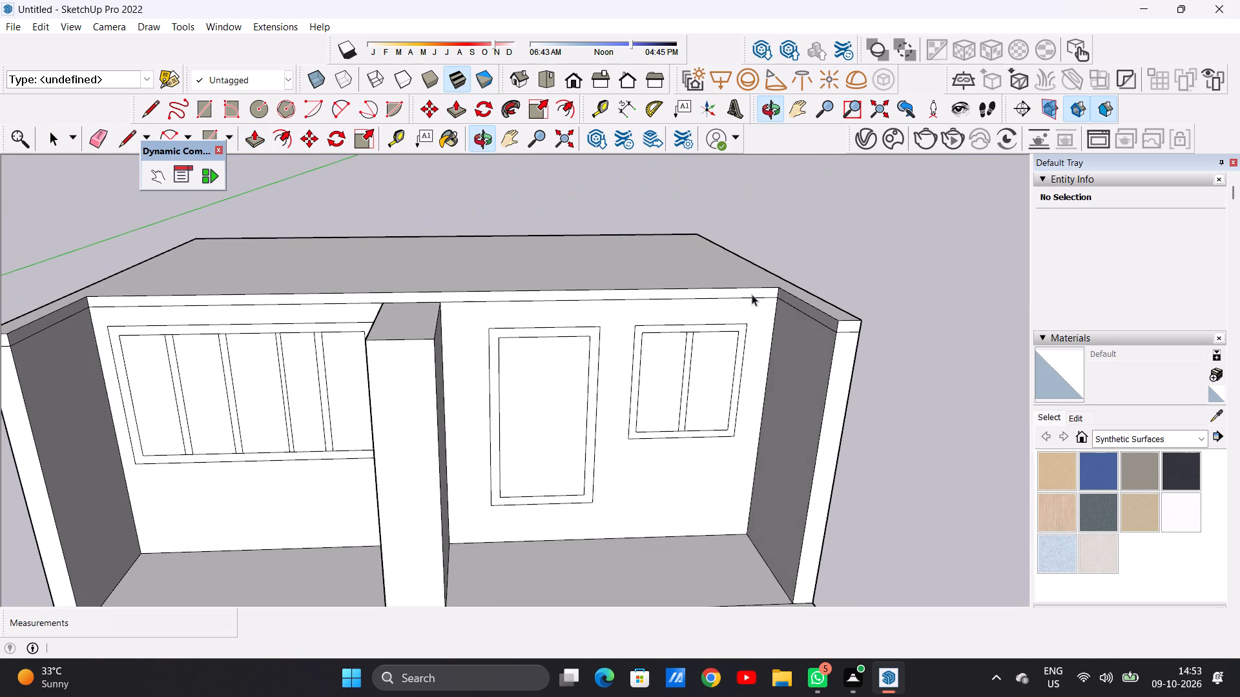
{"action": "scroll", "coordinate": [565, 313], "scroll_direction": "down", "scroll_amount": 4}
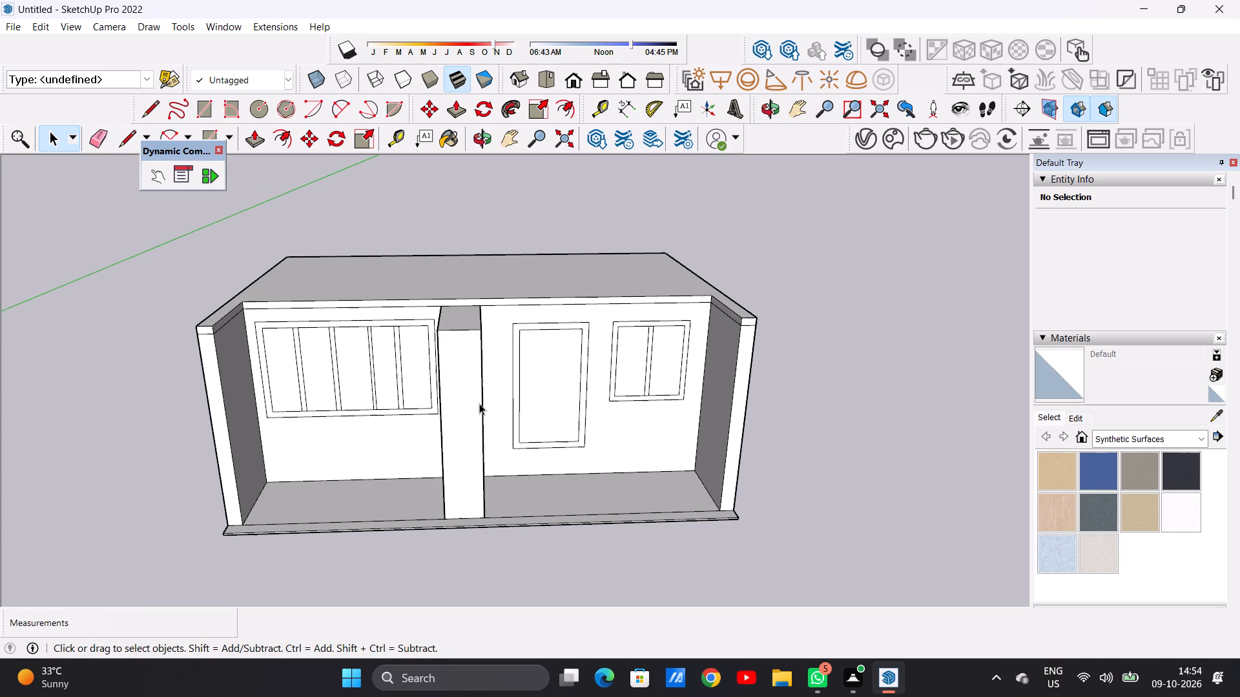
{"action": "scroll", "coordinate": [449, 398], "scroll_direction": "down", "scroll_amount": 1}
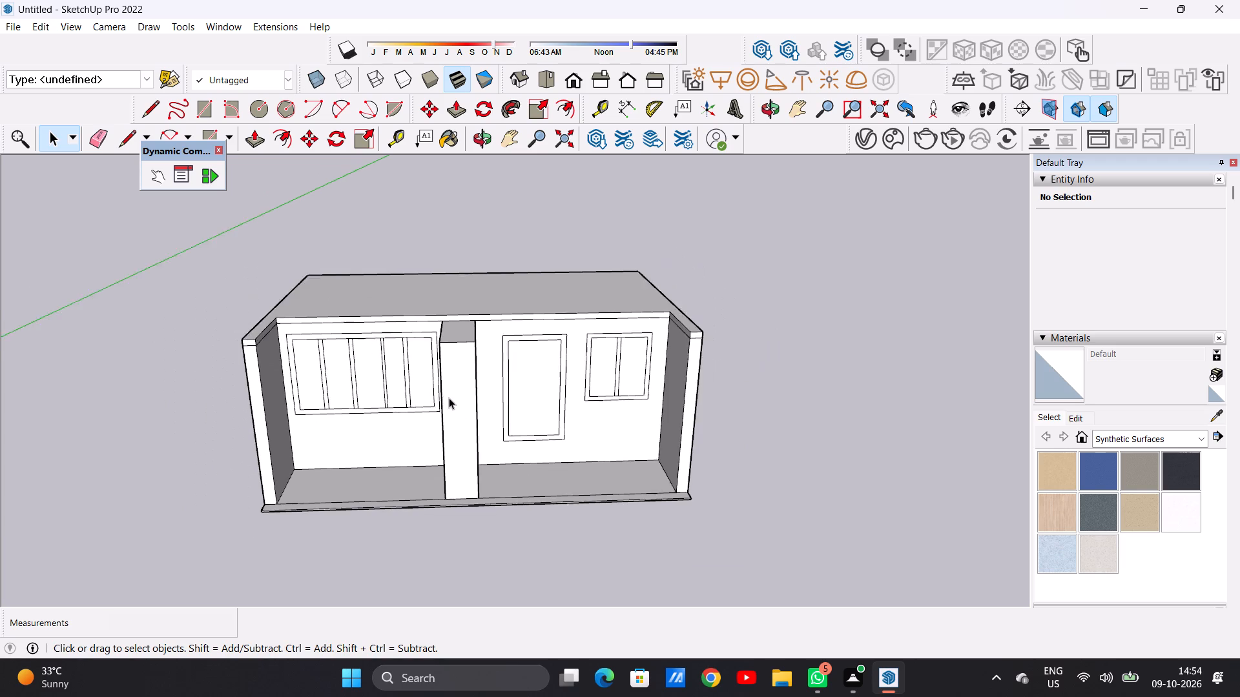
{"action": "scroll", "coordinate": [449, 398], "scroll_direction": "down", "scroll_amount": 2}
{"action": "middle_click_drag", "start_coordinate": [358, 399], "coordinate": [591, 397]}
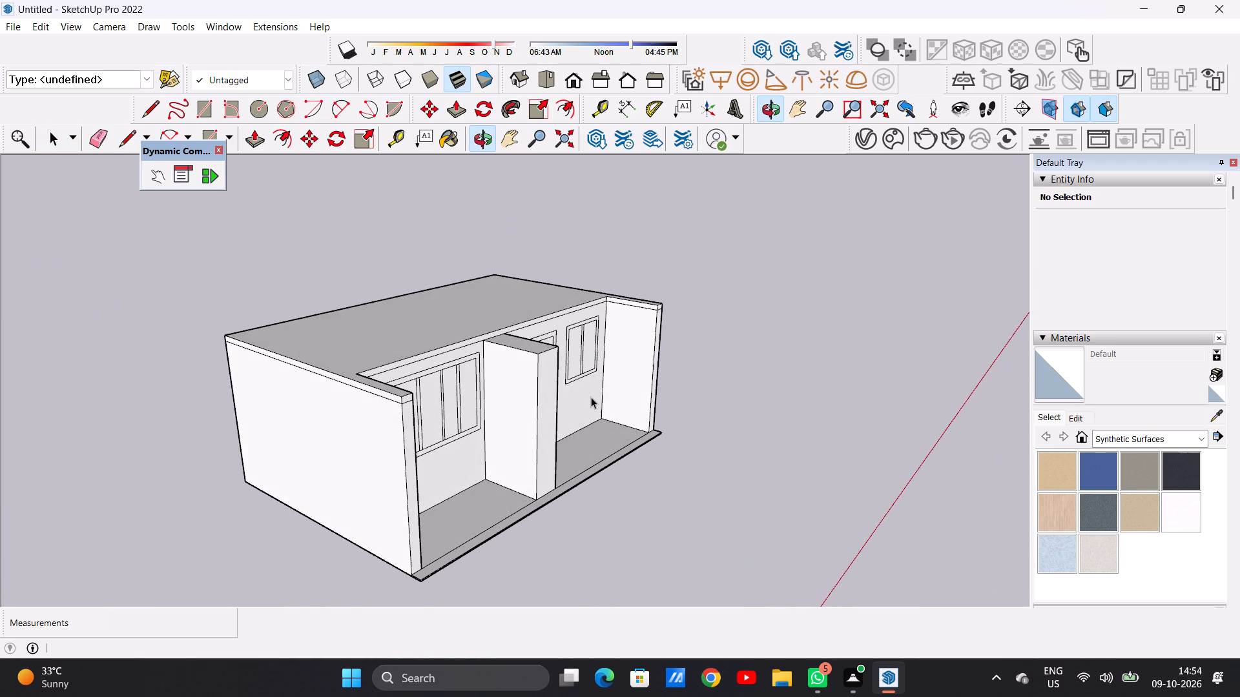
{"action": "scroll", "coordinate": [369, 441], "scroll_direction": "down", "scroll_amount": 9}
{"action": "middle_click_drag", "start_coordinate": [460, 456], "coordinate": [245, 438]}
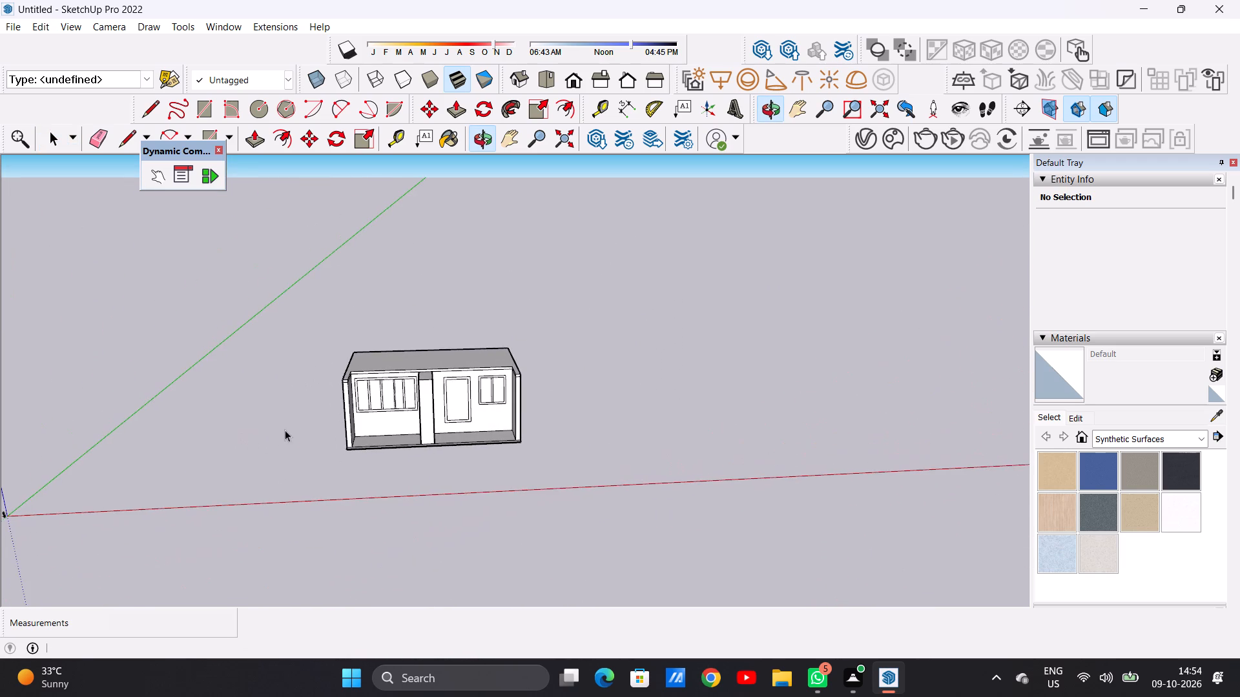
{"action": "scroll", "coordinate": [397, 403], "scroll_direction": "up", "scroll_amount": 5}
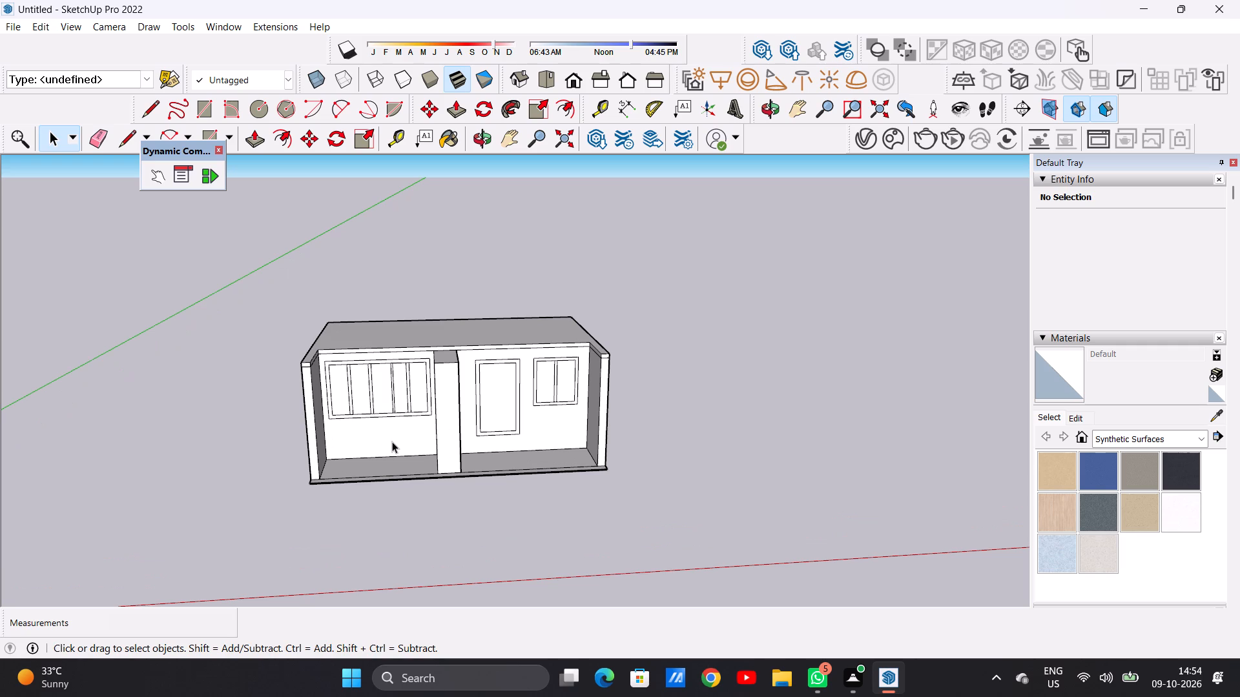
{"action": "middle_click_drag", "start_coordinate": [264, 452], "coordinate": [439, 431]}
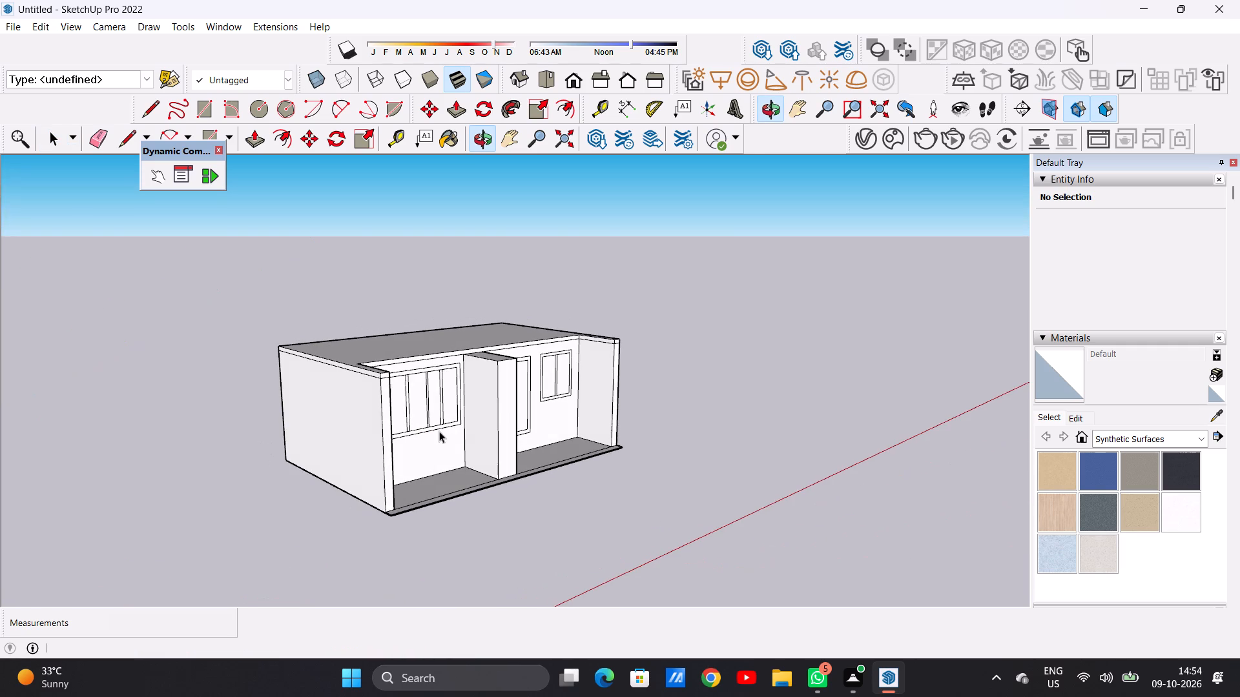
{"action": "middle_click_drag", "start_coordinate": [440, 431], "coordinate": [336, 478]}
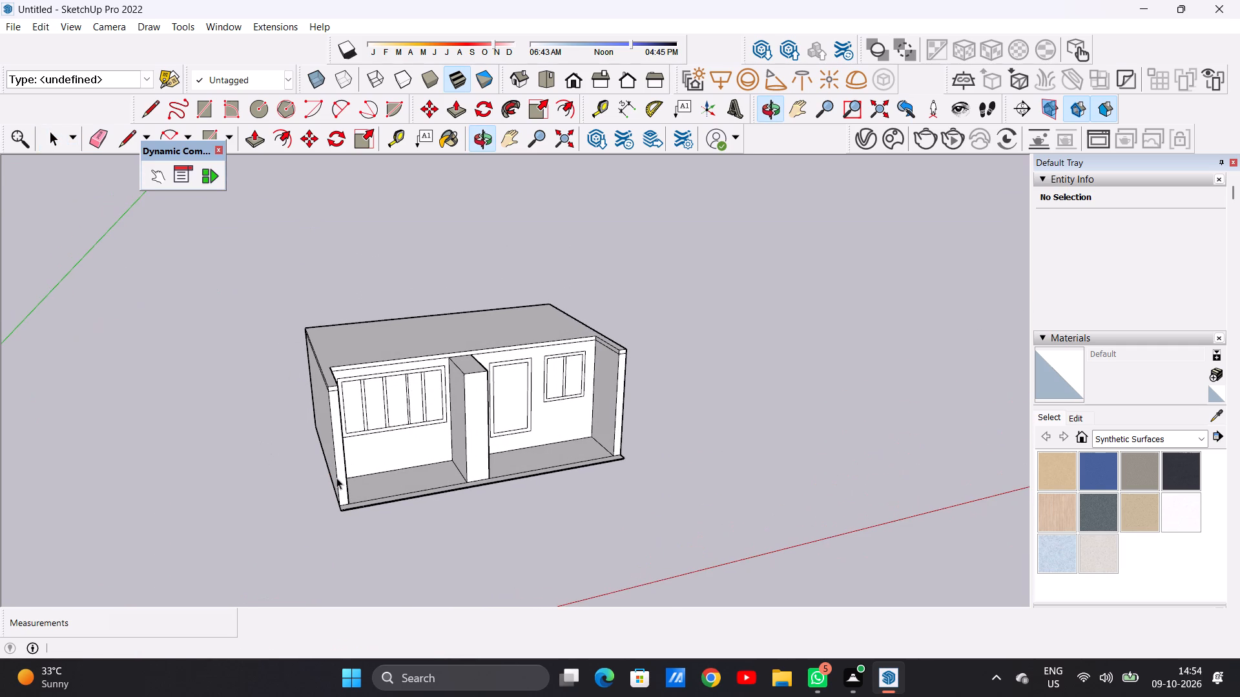
Erase the horizontal seam line near the top of the left side wall's front end face.
{"action": "scroll", "coordinate": [313, 491], "scroll_direction": "up", "scroll_amount": 3}
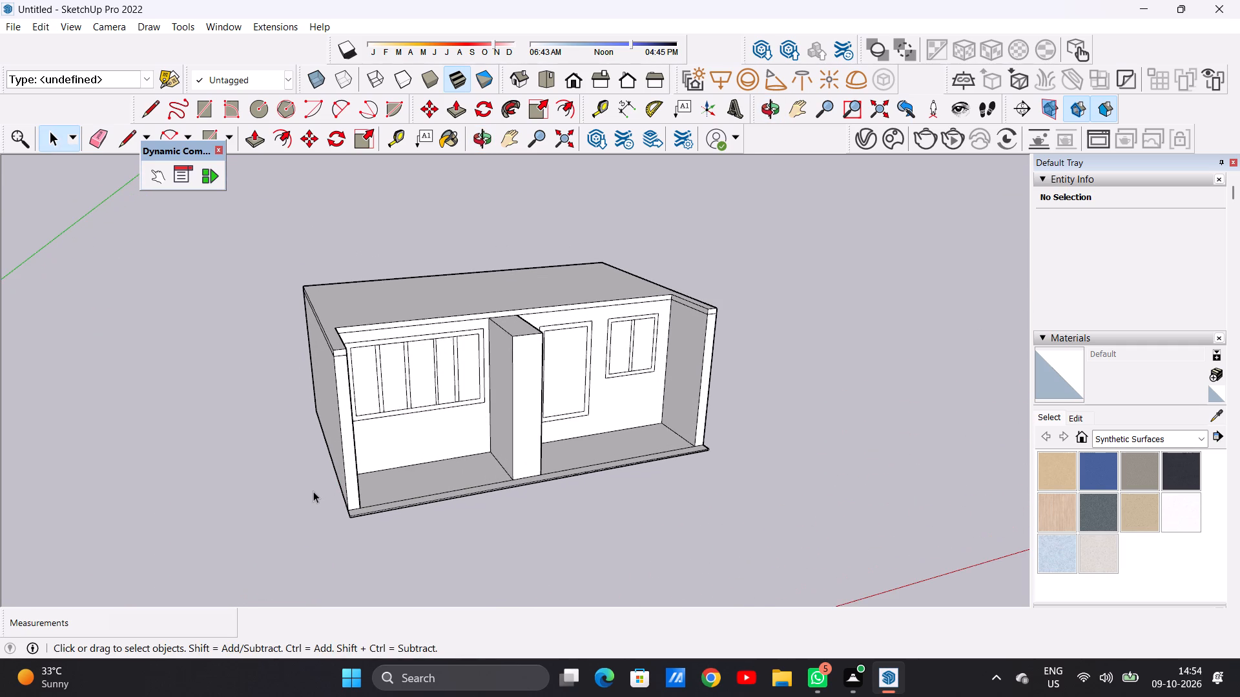
{"action": "key", "text": "p"}
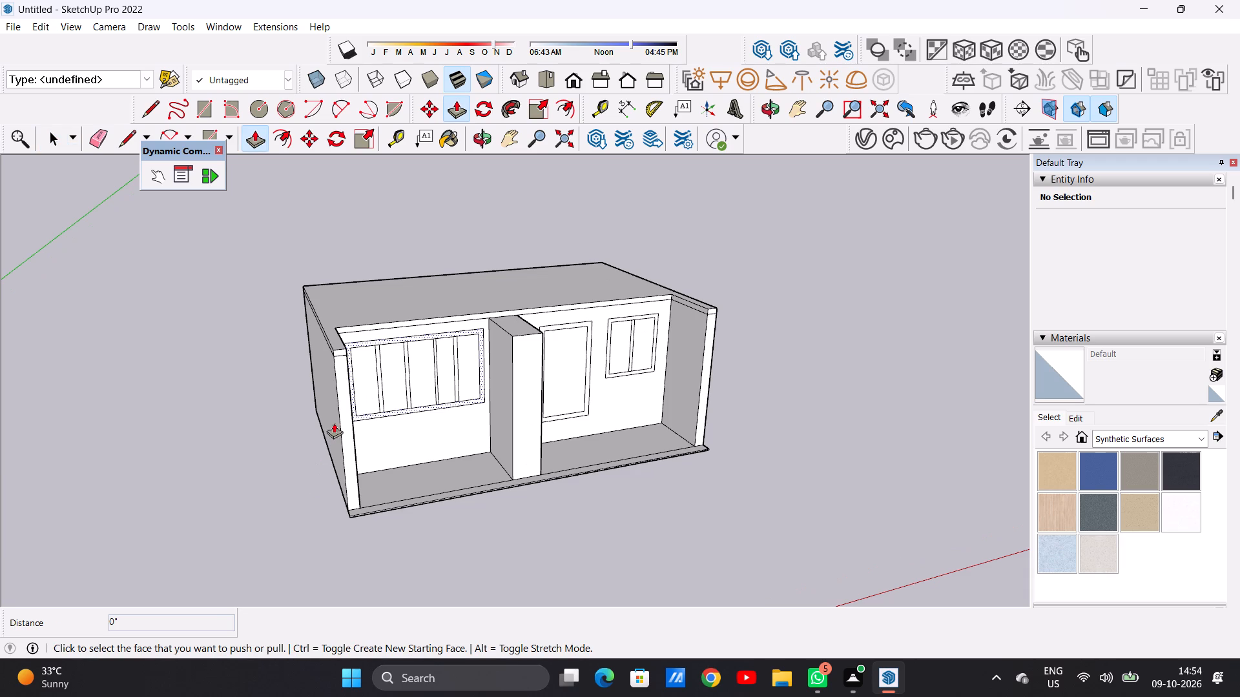
{"action": "scroll", "coordinate": [356, 401], "scroll_direction": "up", "scroll_amount": 4}
{"action": "scroll", "coordinate": [360, 398], "scroll_direction": "down", "scroll_amount": 1}
{"action": "key", "text": "space"}
{"action": "type", "text": "E"}
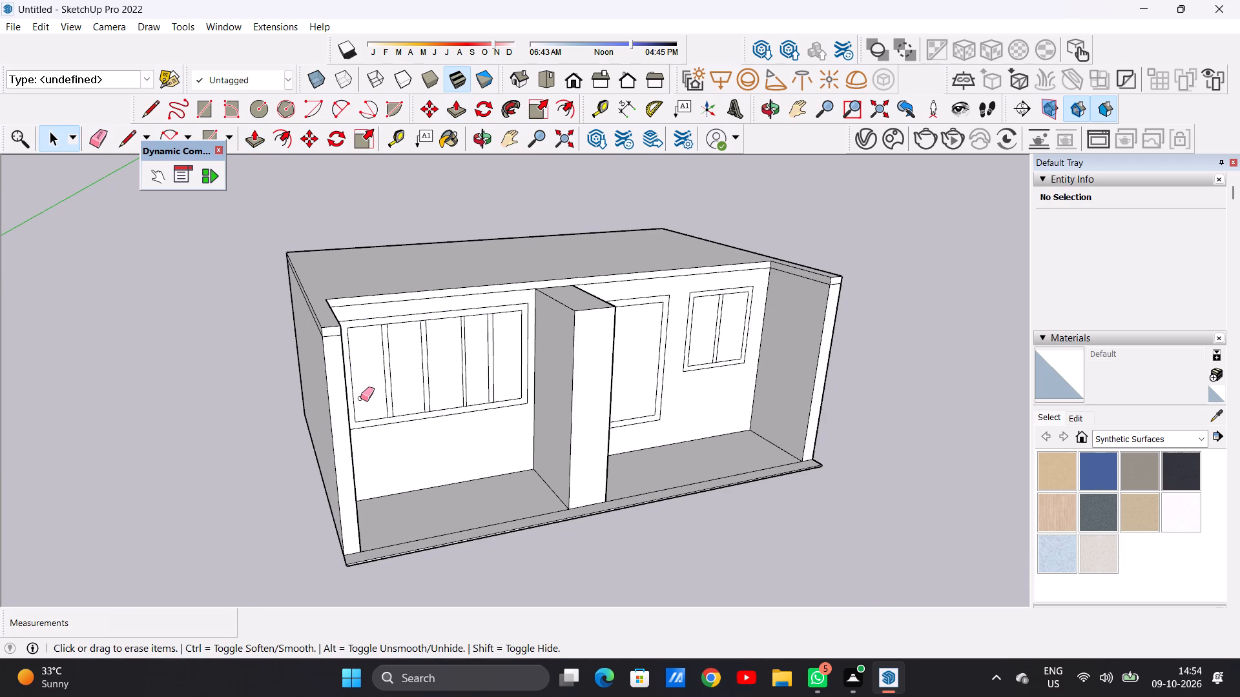
{"action": "scroll", "coordinate": [347, 324], "scroll_direction": "up", "scroll_amount": 9}
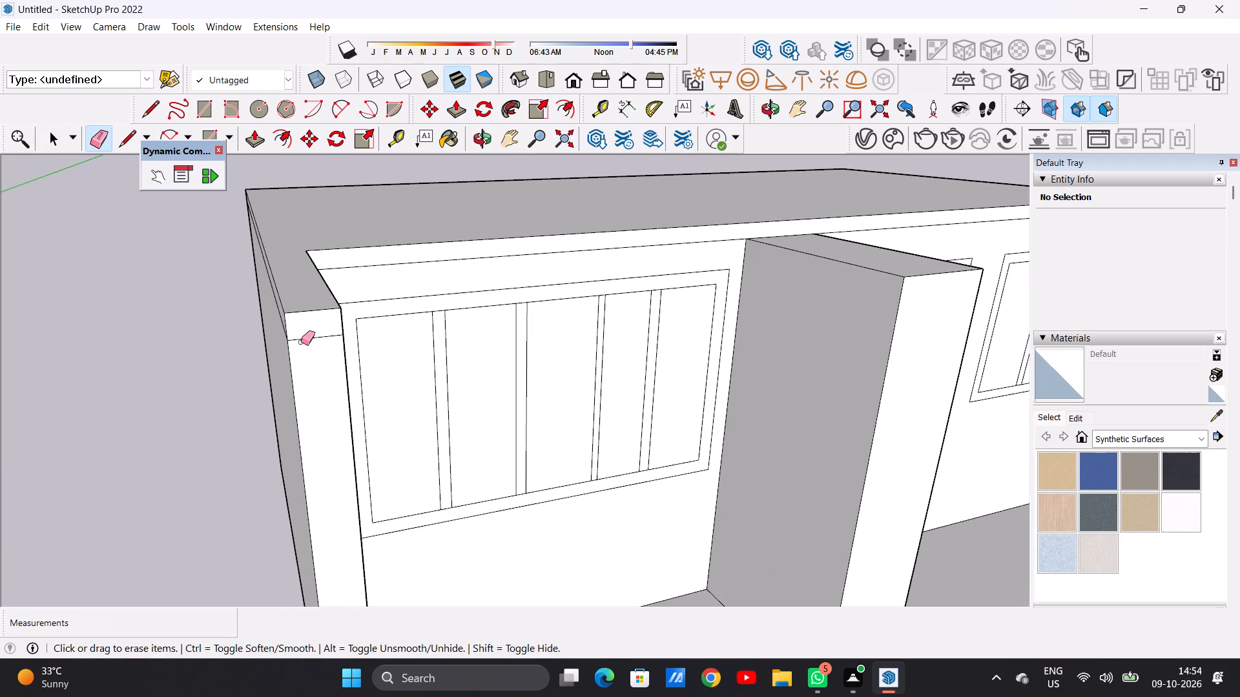
{"action": "left_click_drag", "start_coordinate": [309, 328], "coordinate": [318, 346]}
Push/Pull the left side wall's front end face back toward the windowed wall, shortening that wall.
{"action": "key", "text": "p"}
{"action": "left_click", "coordinate": [317, 390]}
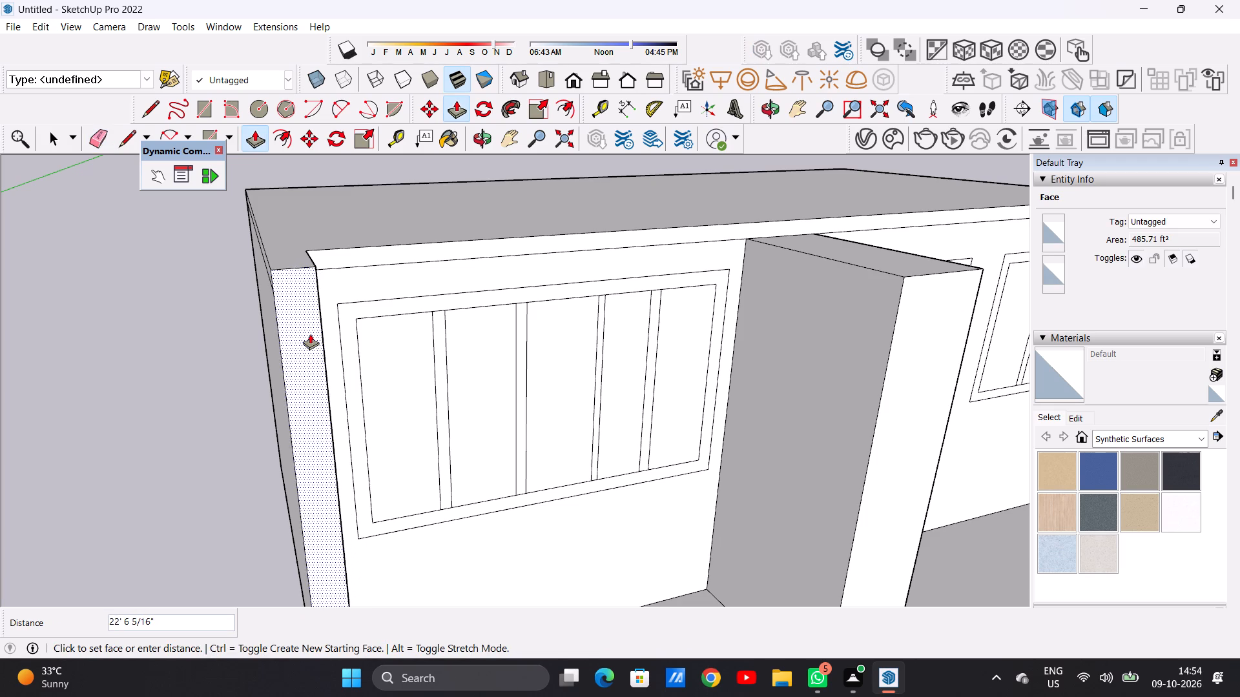
{"action": "left_click", "coordinate": [313, 342]}
{"action": "key", "text": "space"}
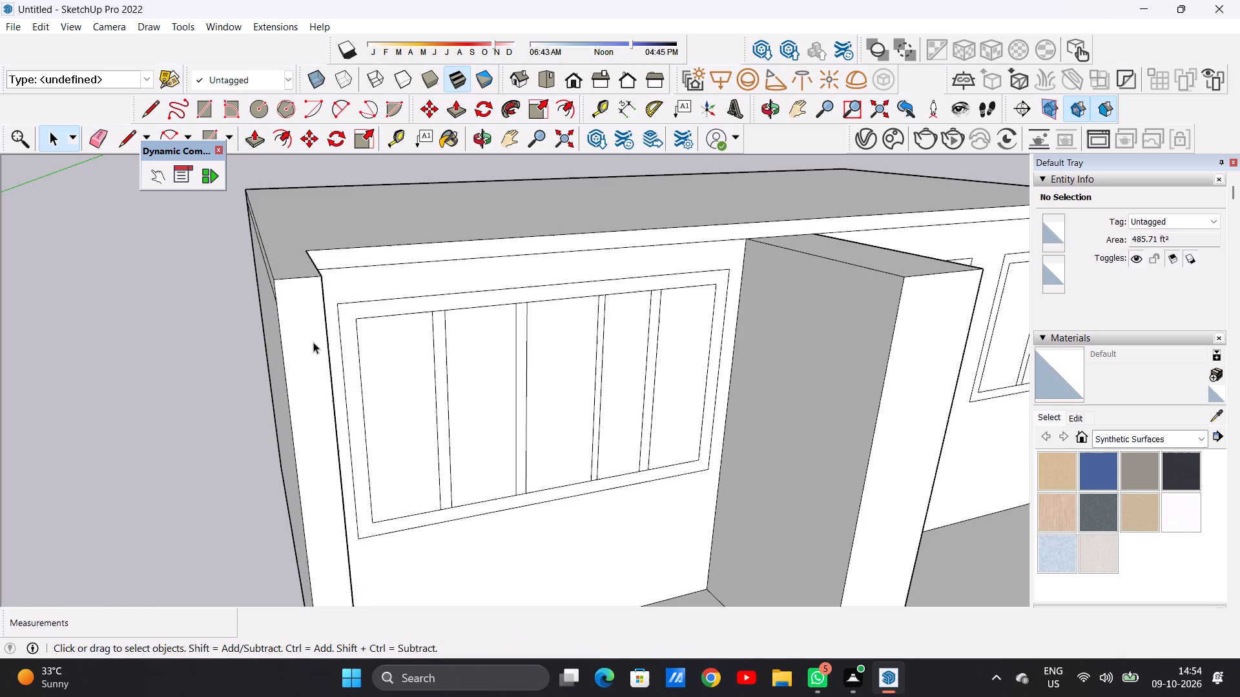
Examine the building from the front, from above and from the right side, checking the shortened side wall and roof slab.
{"action": "scroll", "coordinate": [248, 334], "scroll_direction": "down", "scroll_amount": 5}
{"action": "middle_click_drag", "start_coordinate": [318, 369], "coordinate": [285, 288]}
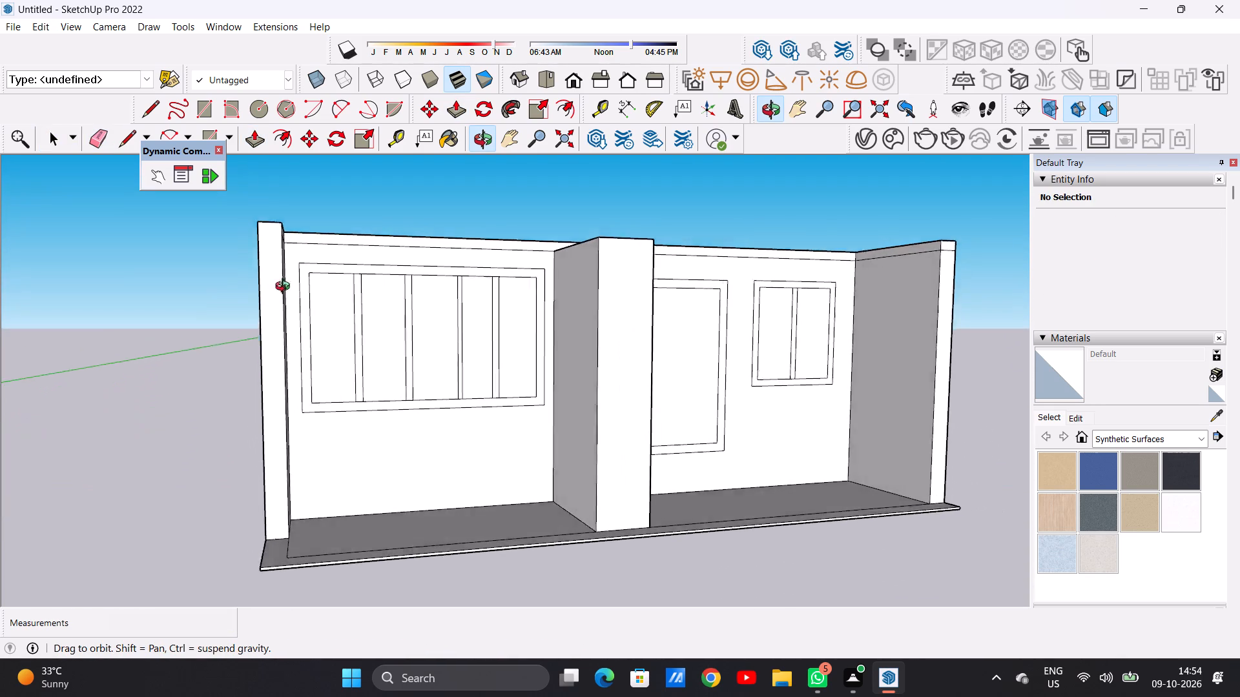
{"action": "middle_click_drag", "start_coordinate": [285, 288], "coordinate": [254, 291]}
{"action": "scroll", "coordinate": [307, 339], "scroll_direction": "down", "scroll_amount": 3}
{"action": "scroll", "coordinate": [364, 354], "scroll_direction": "down", "scroll_amount": 6}
{"action": "middle_click_drag", "start_coordinate": [394, 424], "coordinate": [351, 500]}
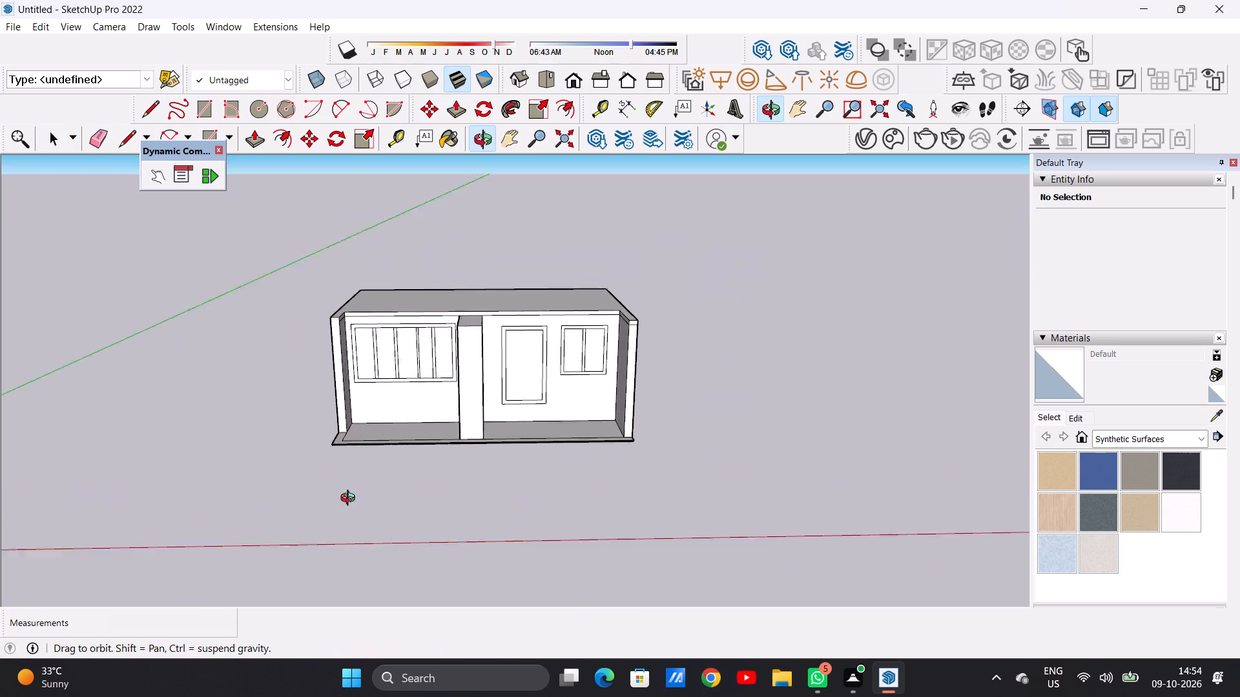
{"action": "middle_click_drag", "start_coordinate": [351, 500], "coordinate": [338, 527]}
{"action": "middle_click_drag", "start_coordinate": [458, 432], "coordinate": [471, 503]}
{"action": "scroll", "coordinate": [440, 448], "scroll_direction": "up", "scroll_amount": 1}
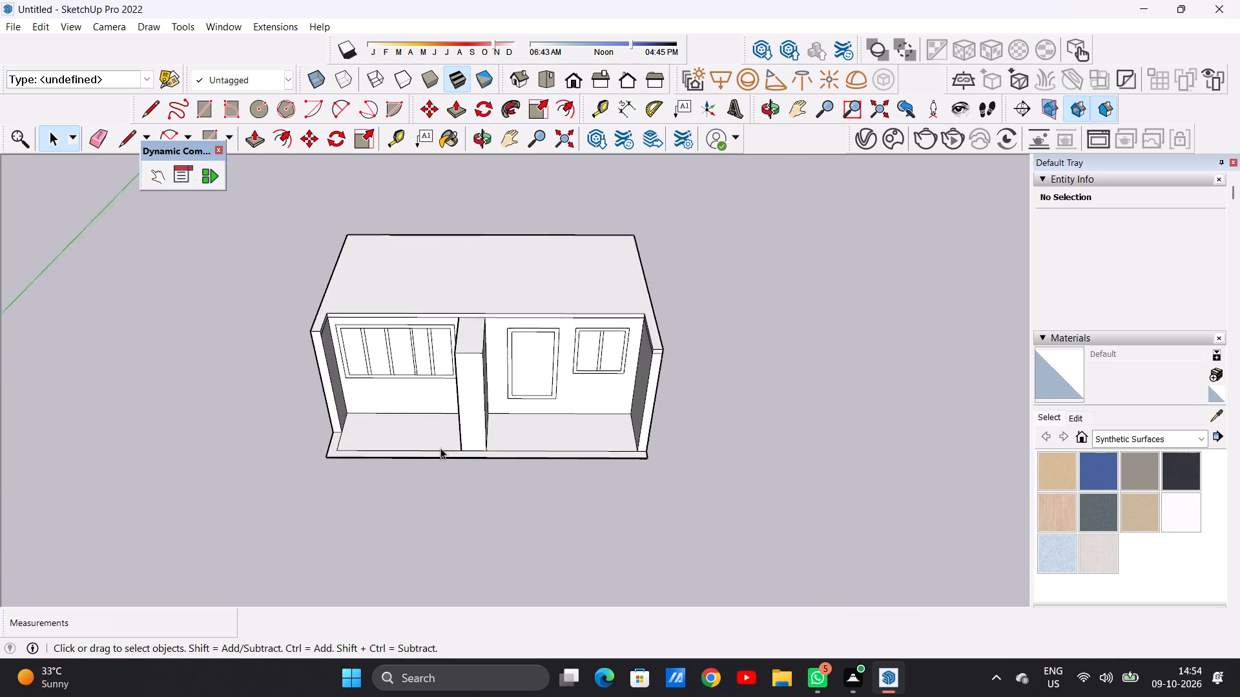
{"action": "scroll", "coordinate": [440, 448], "scroll_direction": "up", "scroll_amount": 2}
{"action": "scroll", "coordinate": [440, 448], "scroll_direction": "down", "scroll_amount": 1}
{"action": "scroll", "coordinate": [440, 448], "scroll_direction": "up", "scroll_amount": 1}
{"action": "scroll", "coordinate": [440, 448], "scroll_direction": "down", "scroll_amount": 2}
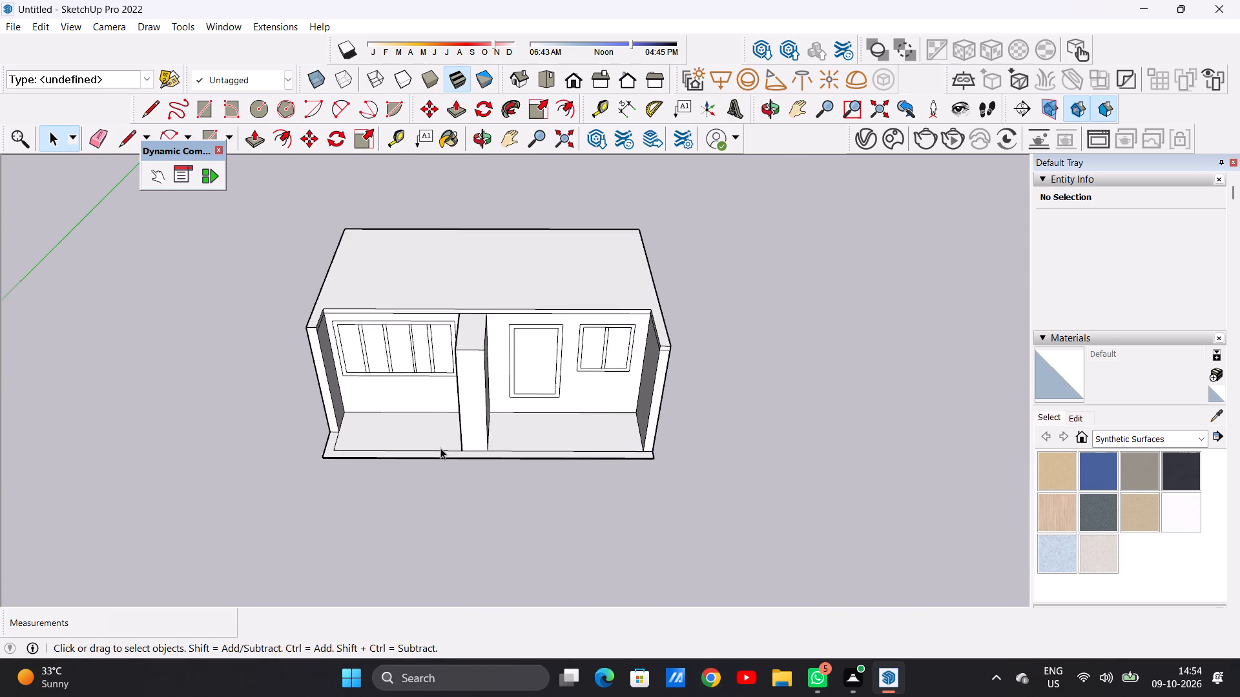
{"action": "scroll", "coordinate": [440, 448], "scroll_direction": "down", "scroll_amount": 1}
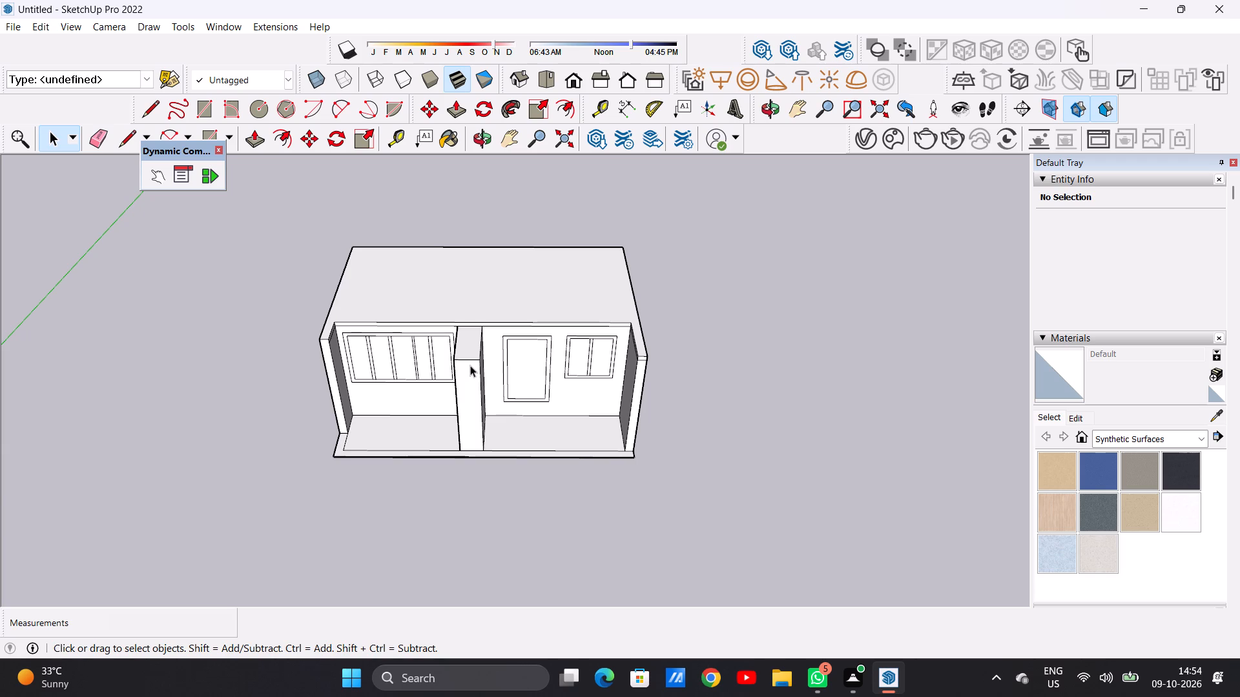
{"action": "scroll", "coordinate": [462, 361], "scroll_direction": "down", "scroll_amount": 1}
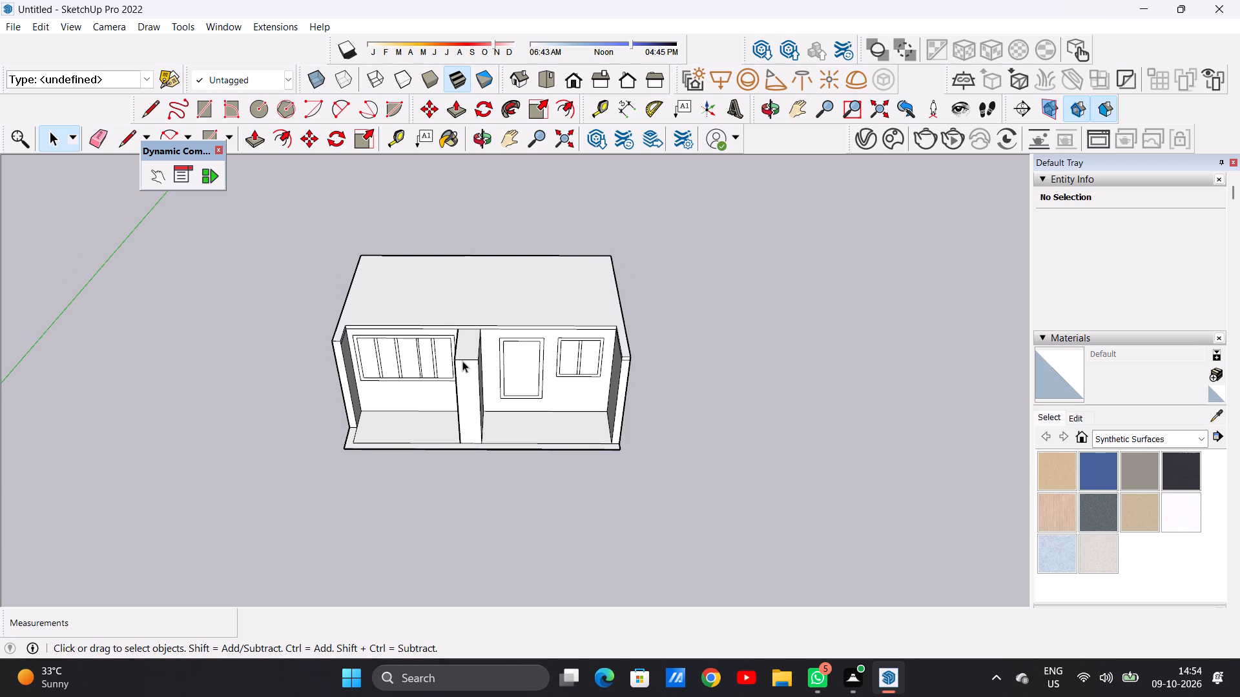
{"action": "middle_click", "coordinate": [462, 361]}
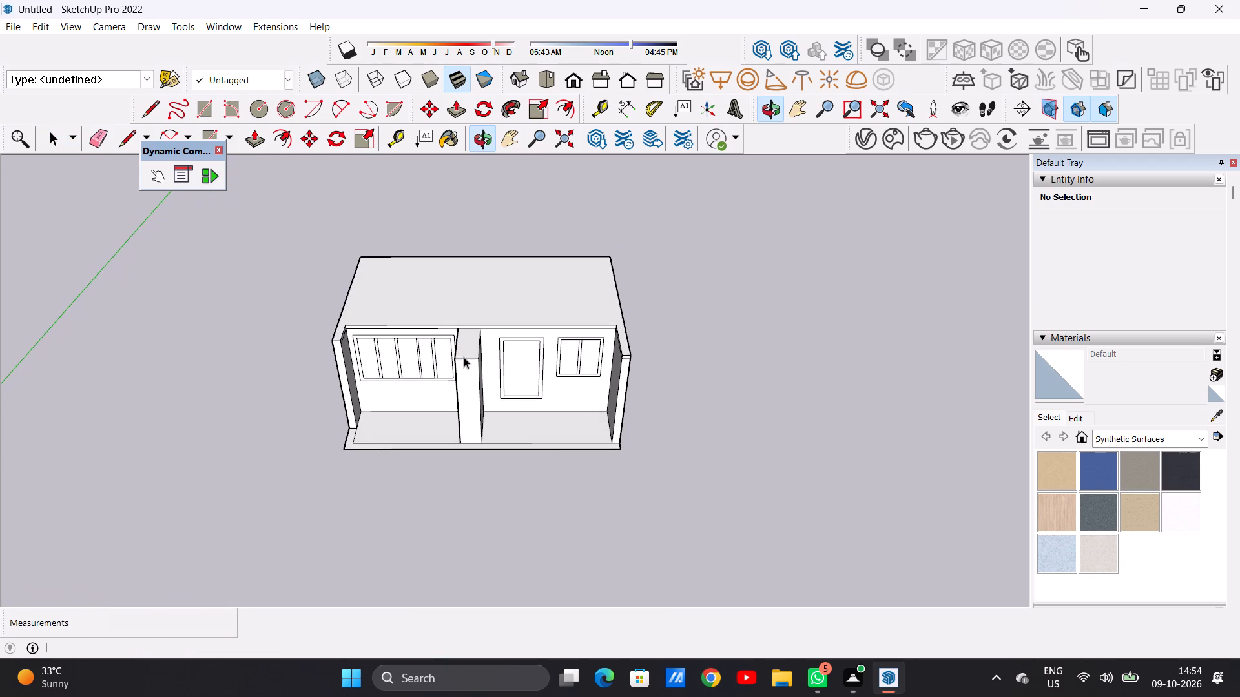
{"action": "middle_click_drag", "start_coordinate": [514, 336], "coordinate": [395, 385]}
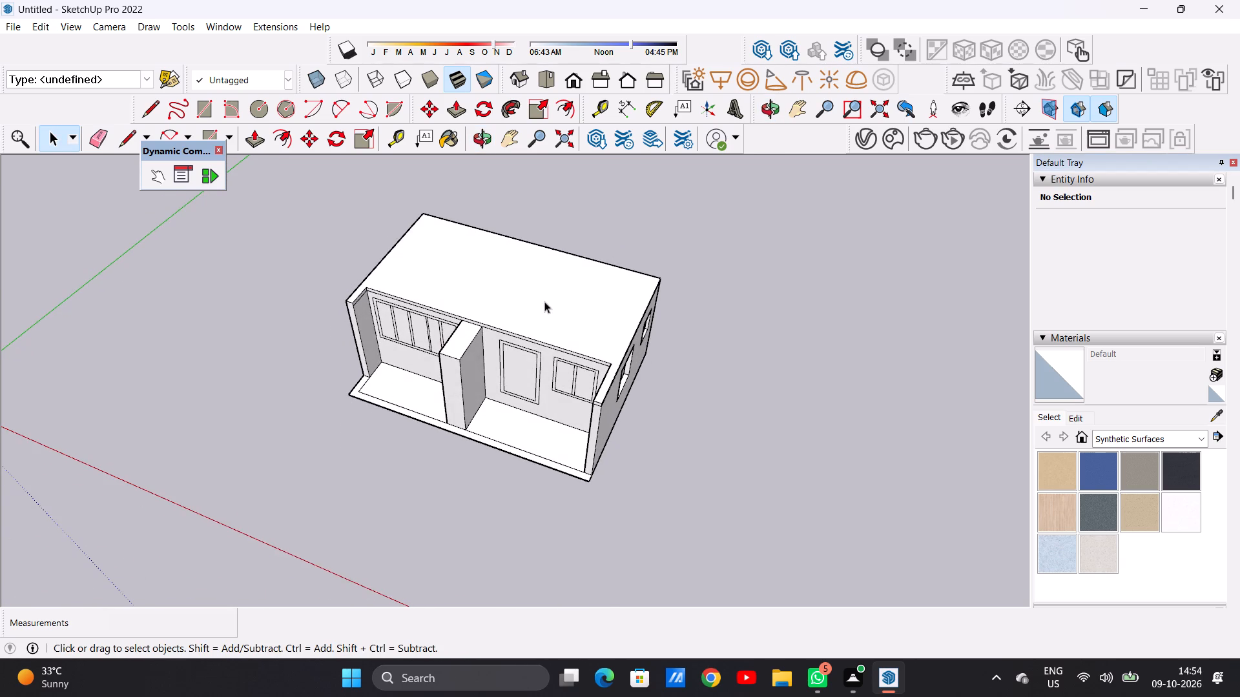
{"action": "scroll", "coordinate": [544, 344], "scroll_direction": "down", "scroll_amount": 4}
{"action": "scroll", "coordinate": [571, 274], "scroll_direction": "up", "scroll_amount": 6}
{"action": "scroll", "coordinate": [594, 336], "scroll_direction": "up", "scroll_amount": 2}
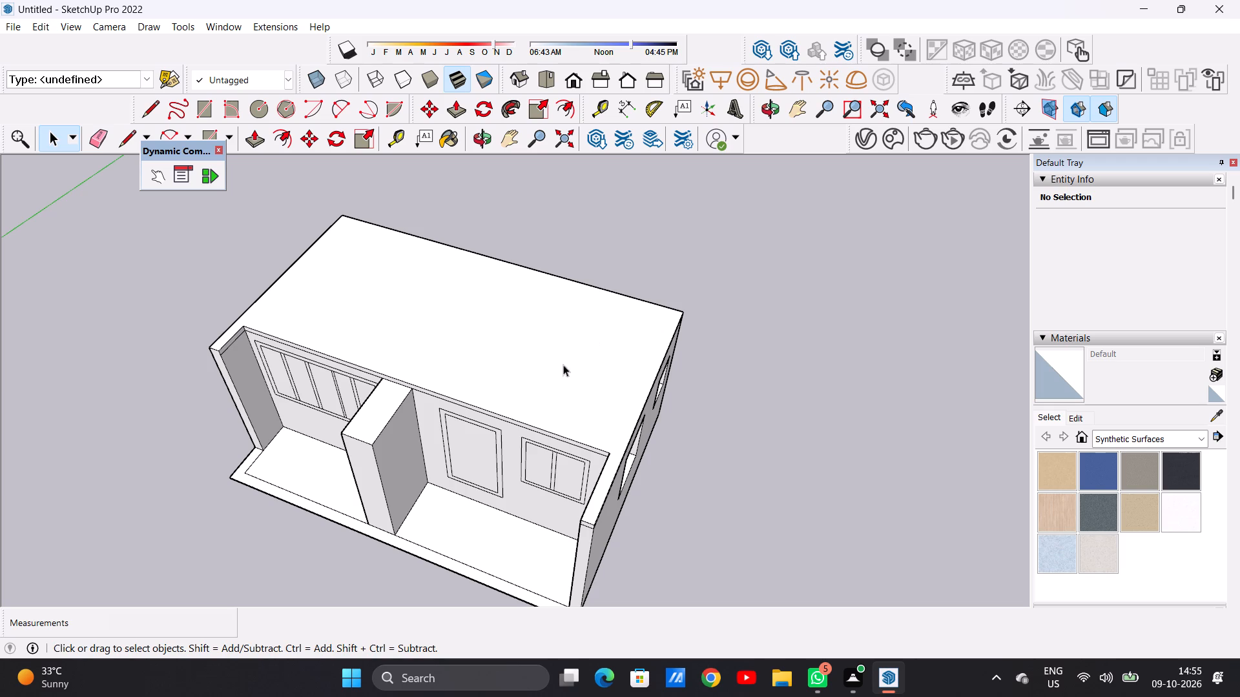
Draw a 3' vertical line across the roof slab's front edge face, from the lower edge's midpoint above the wide window.
{"action": "middle_click_drag", "start_coordinate": [327, 389], "coordinate": [508, 296]}
{"action": "scroll", "coordinate": [398, 396], "scroll_direction": "up", "scroll_amount": 3}
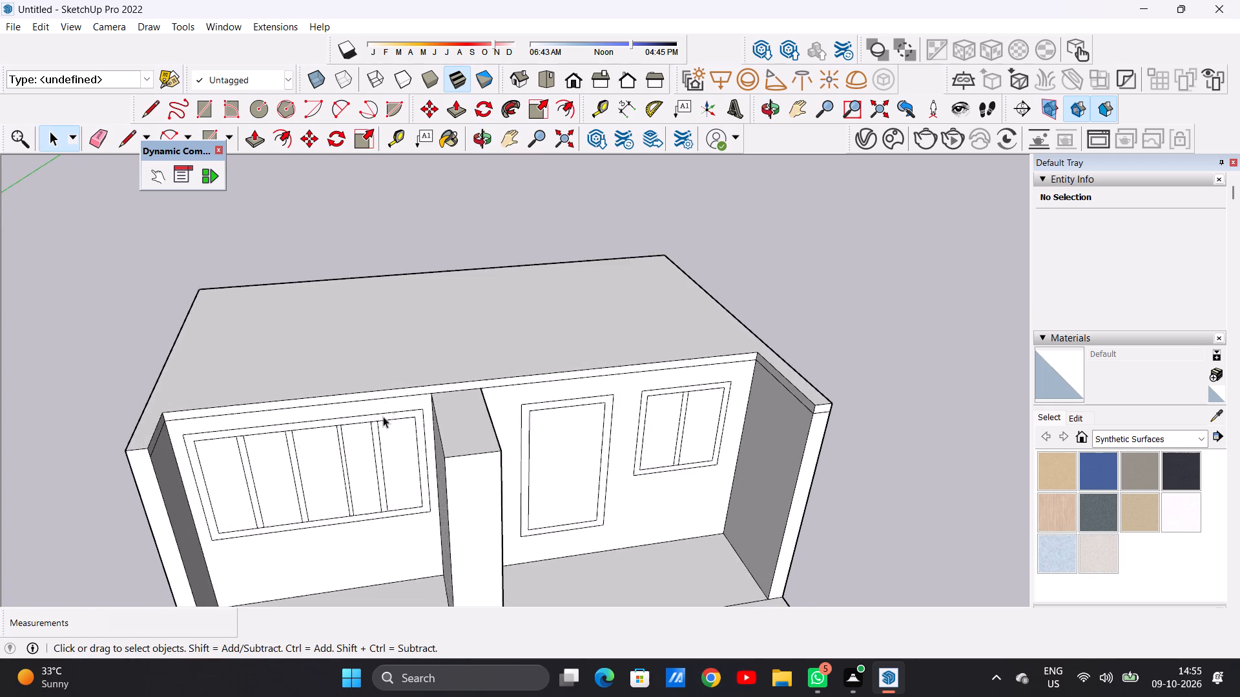
{"action": "middle_click_drag", "start_coordinate": [365, 461], "coordinate": [335, 416]}
{"action": "key", "text": "l"}
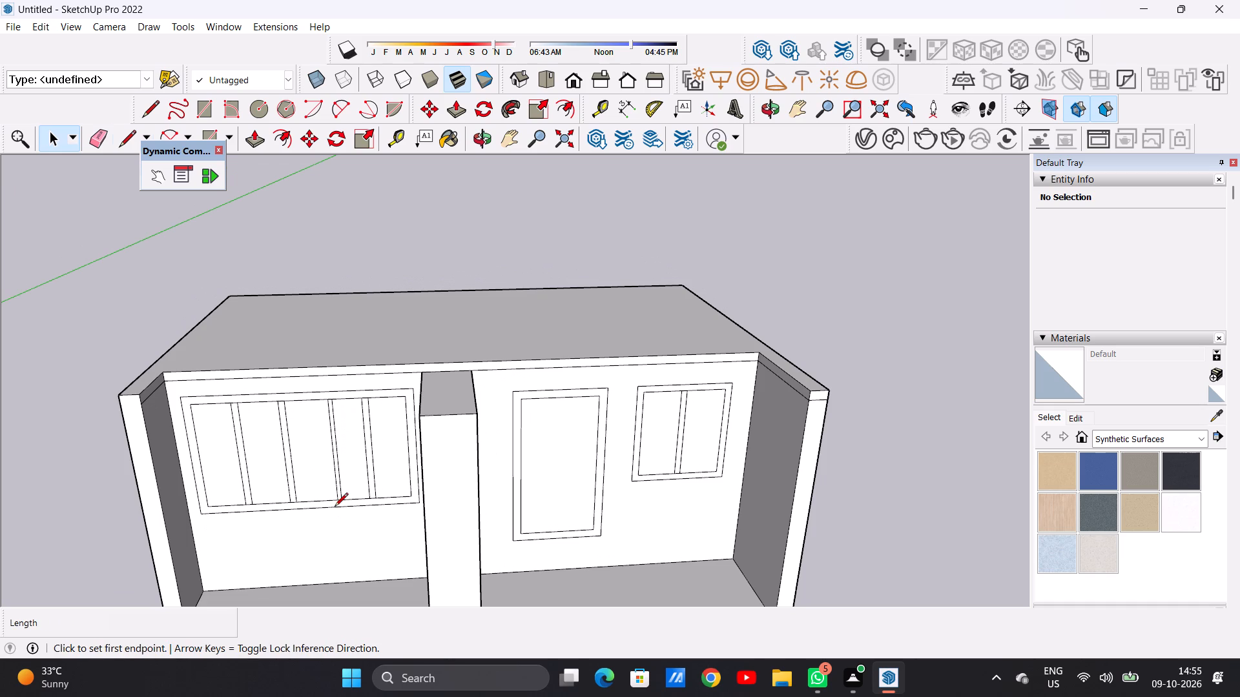
{"action": "left_click", "coordinate": [293, 374]}
{"action": "left_click", "coordinate": [295, 367]}
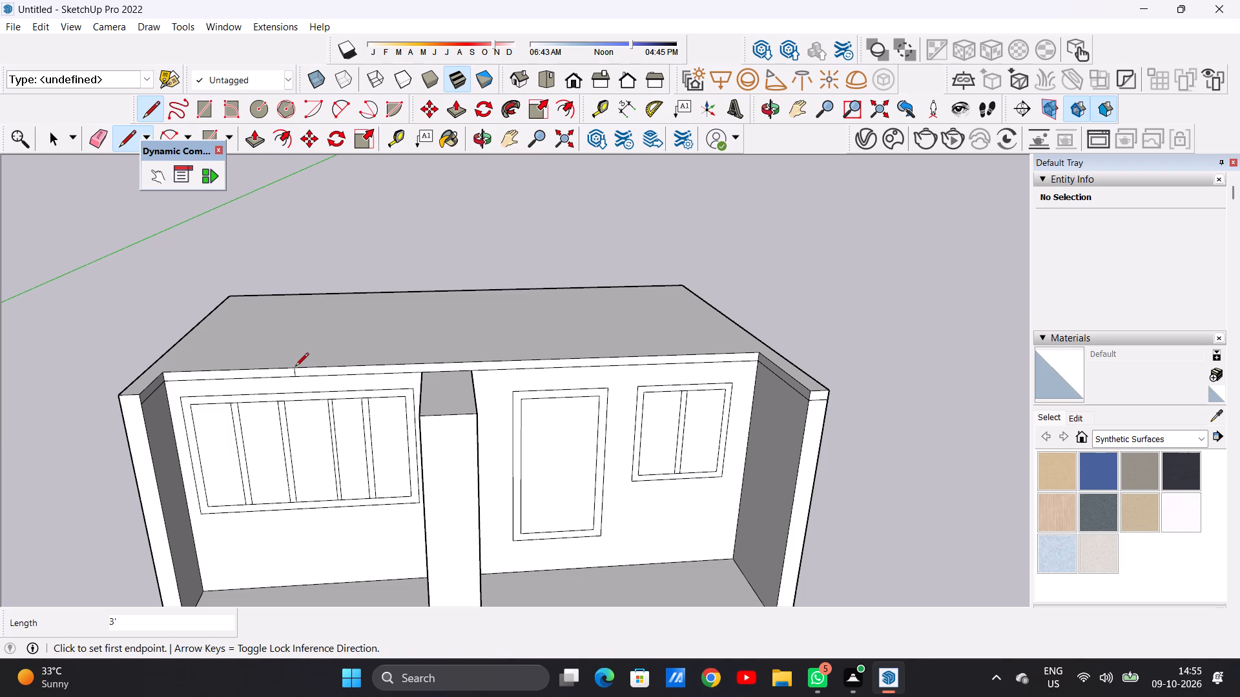
{"action": "key", "text": "space"}
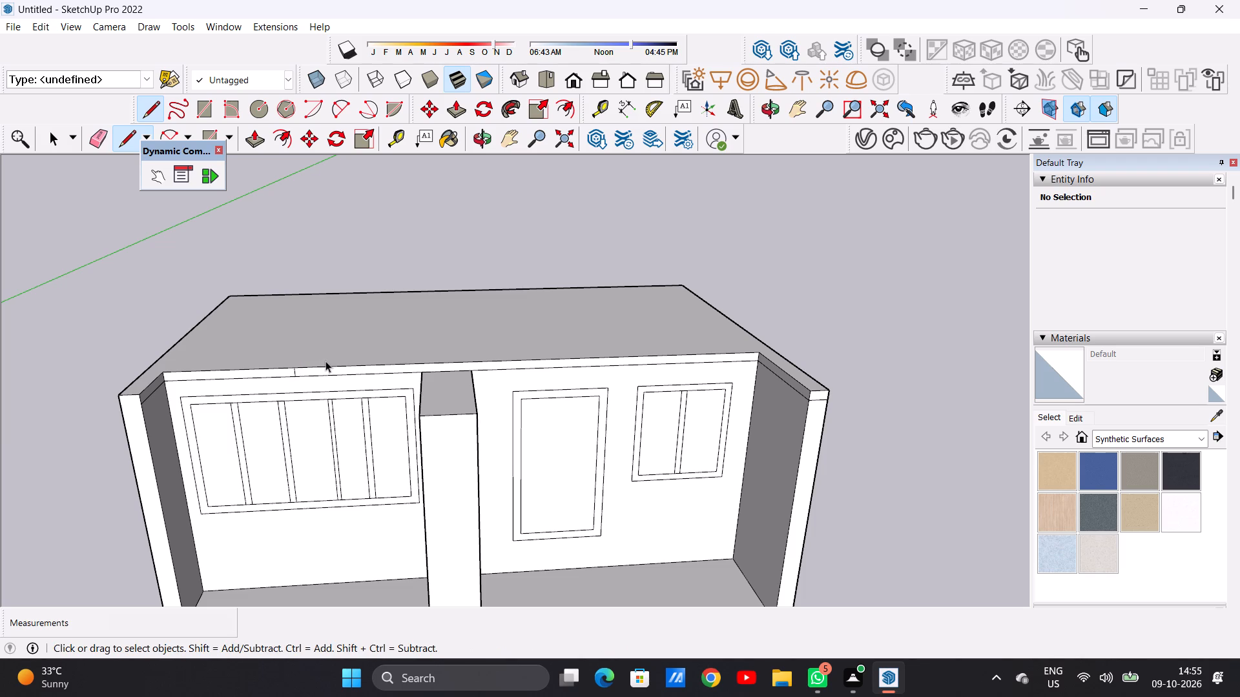
Draw a line about 5' 10" long across the right side wall's top, from the roof slab's front corner to the wall's outer edge.
{"action": "scroll", "coordinate": [408, 398], "scroll_direction": "down", "scroll_amount": 4}
{"action": "scroll", "coordinate": [415, 374], "scroll_direction": "up", "scroll_amount": 1}
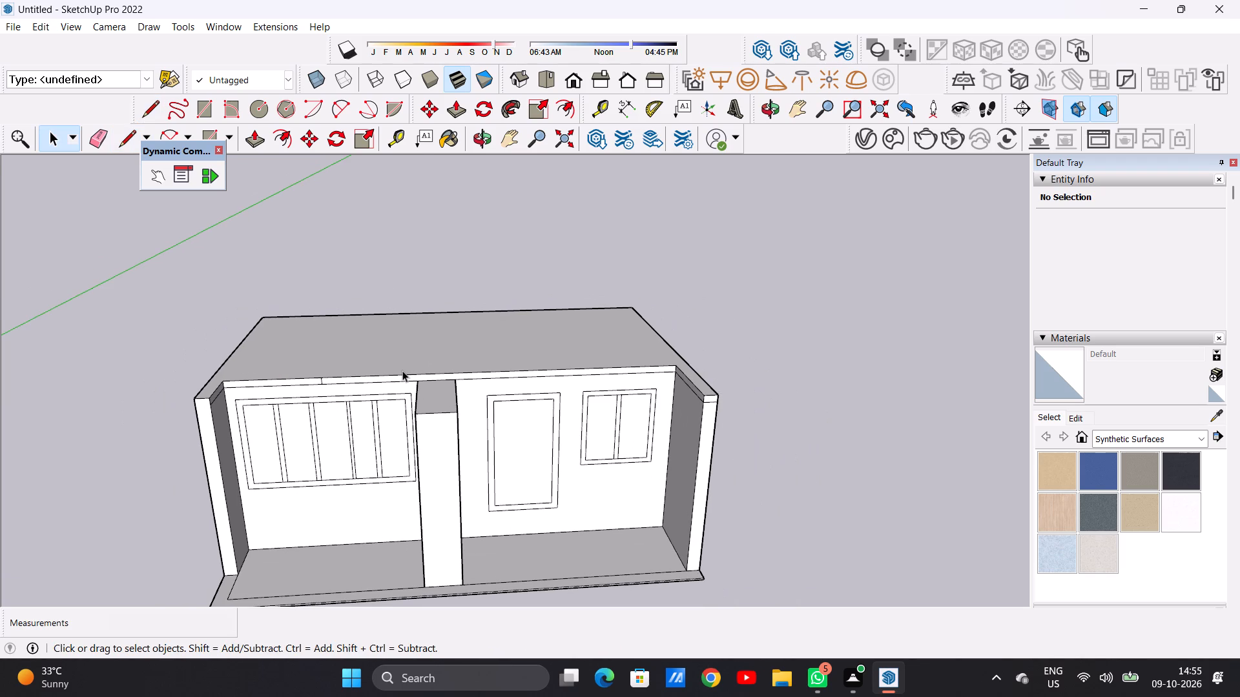
{"action": "scroll", "coordinate": [402, 370], "scroll_direction": "down", "scroll_amount": 1}
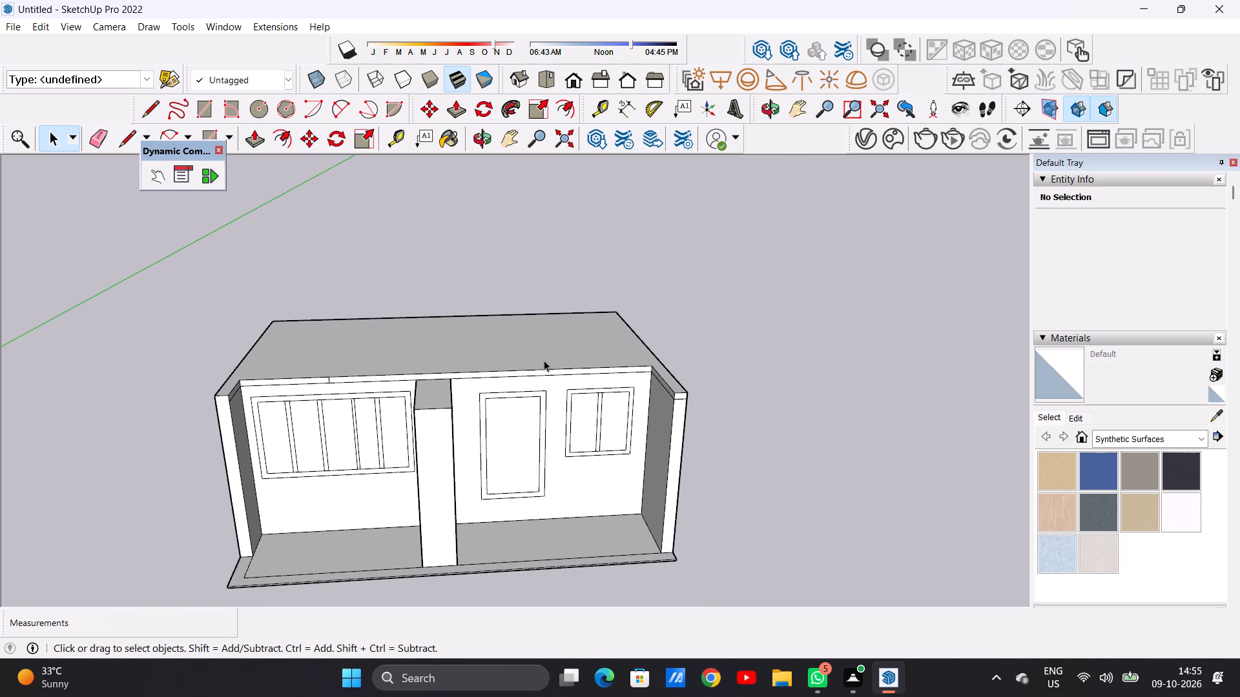
{"action": "middle_click_drag", "start_coordinate": [544, 360], "coordinate": [347, 416]}
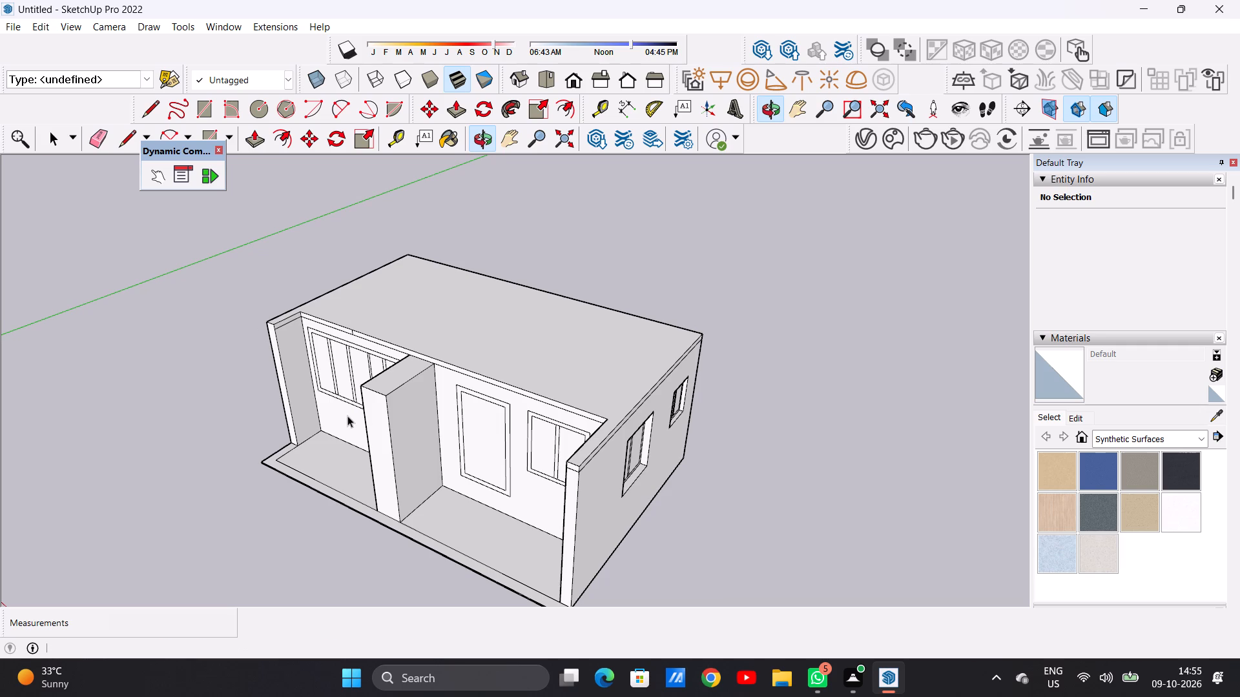
{"action": "scroll", "coordinate": [501, 346], "scroll_direction": "up", "scroll_amount": 5}
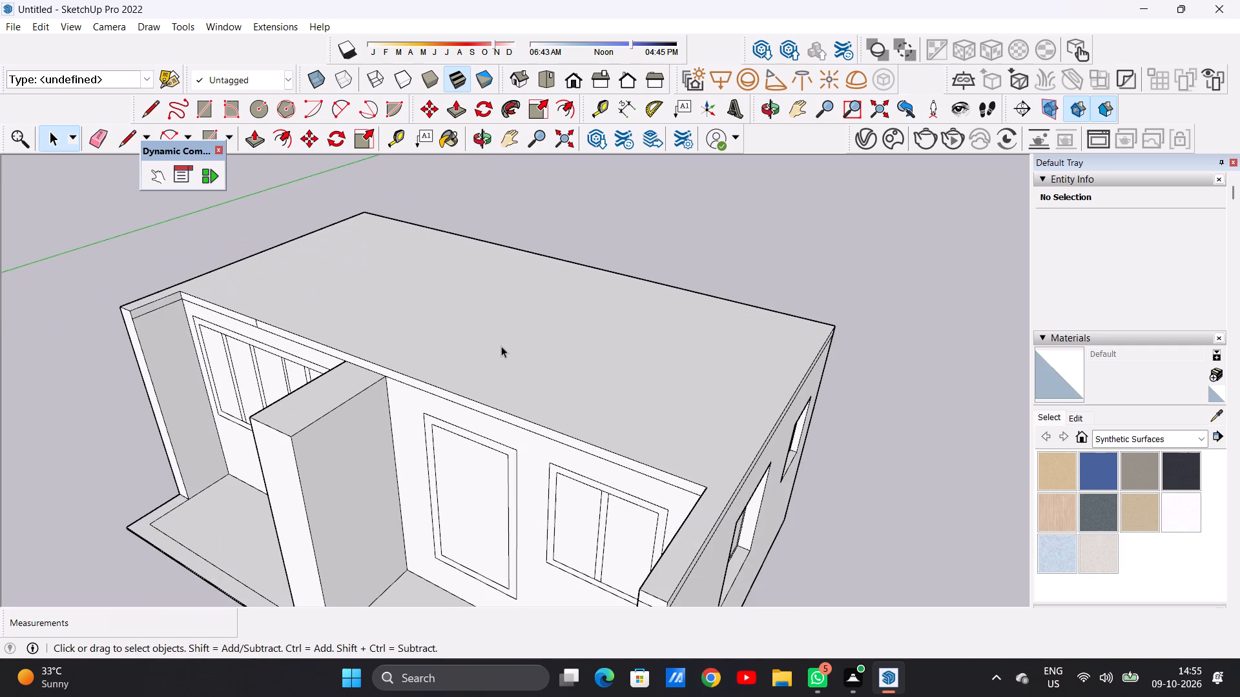
{"action": "scroll", "coordinate": [584, 379], "scroll_direction": "down", "scroll_amount": 1}
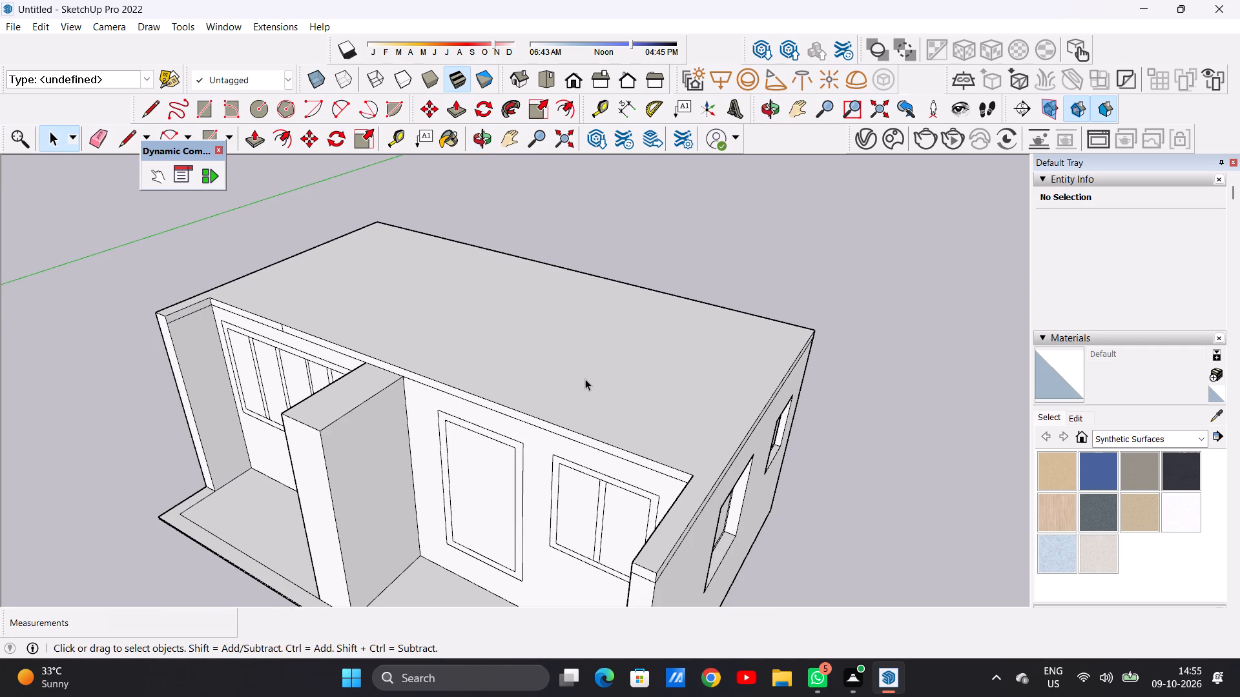
{"action": "scroll", "coordinate": [591, 394], "scroll_direction": "down", "scroll_amount": 3}
{"action": "scroll", "coordinate": [646, 454], "scroll_direction": "up", "scroll_amount": 1}
{"action": "scroll", "coordinate": [646, 454], "scroll_direction": "down", "scroll_amount": 1}
{"action": "scroll", "coordinate": [647, 460], "scroll_direction": "up", "scroll_amount": 4}
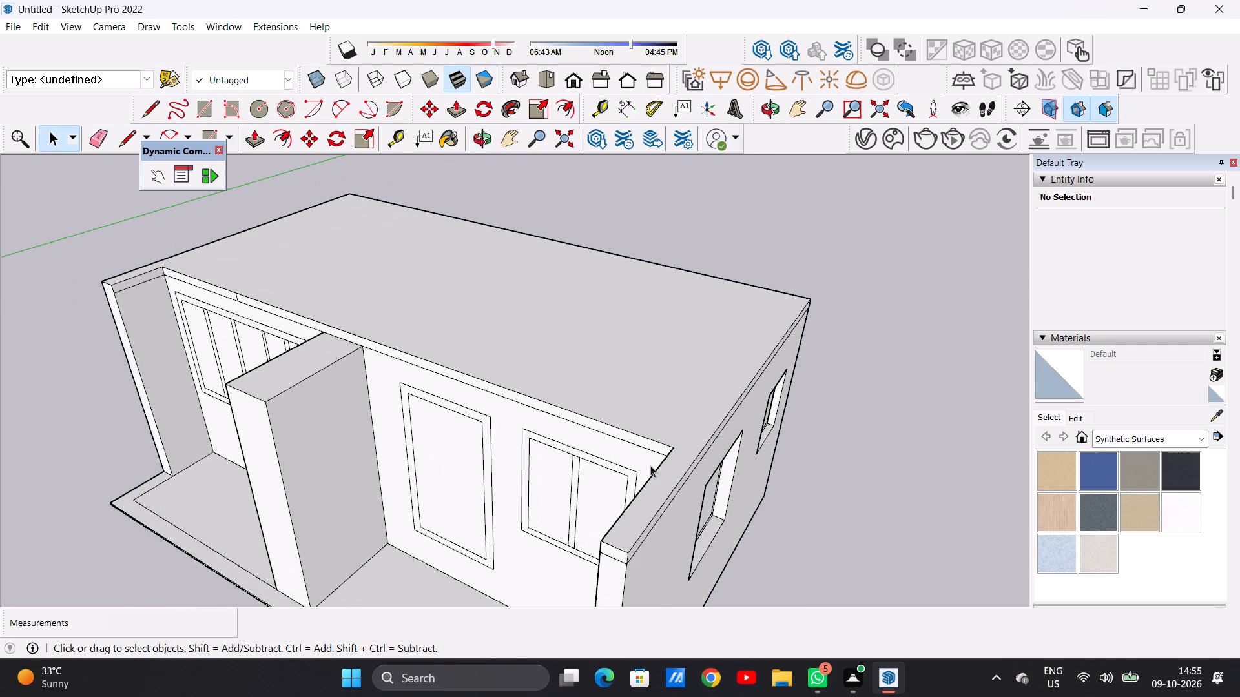
{"action": "scroll", "coordinate": [651, 465], "scroll_direction": "down", "scroll_amount": 2}
{"action": "scroll", "coordinate": [666, 475], "scroll_direction": "up", "scroll_amount": 12}
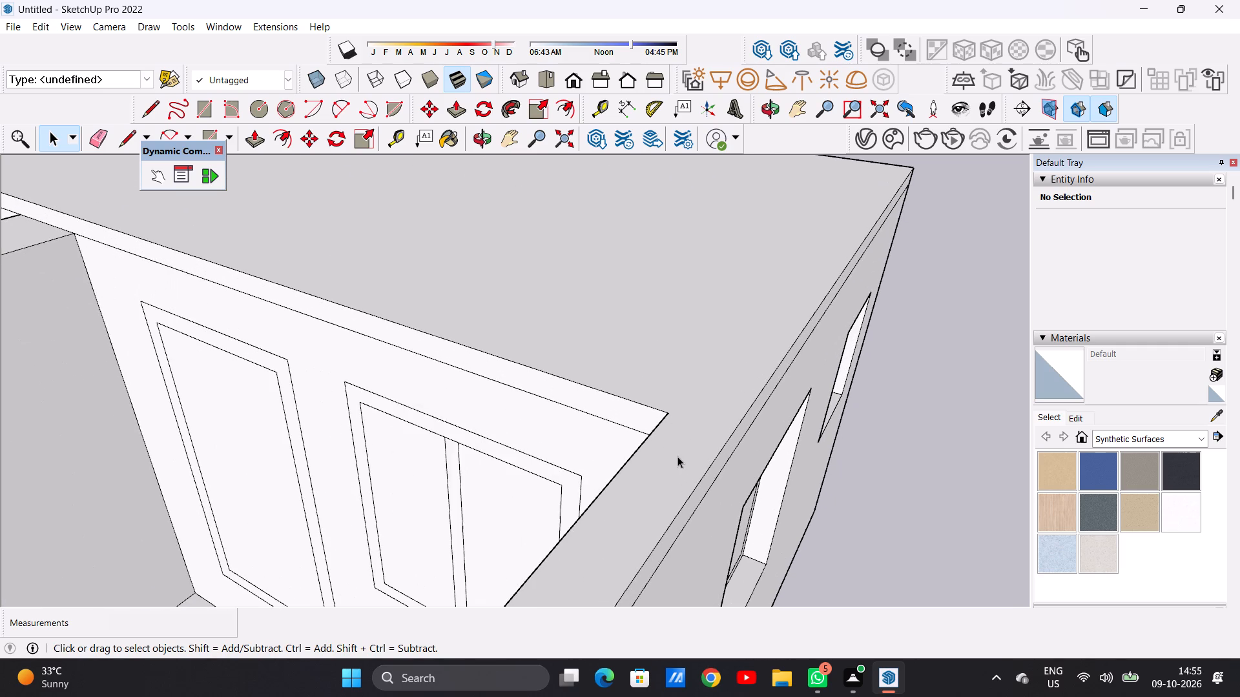
{"action": "middle_click_drag", "start_coordinate": [659, 381], "coordinate": [668, 408]}
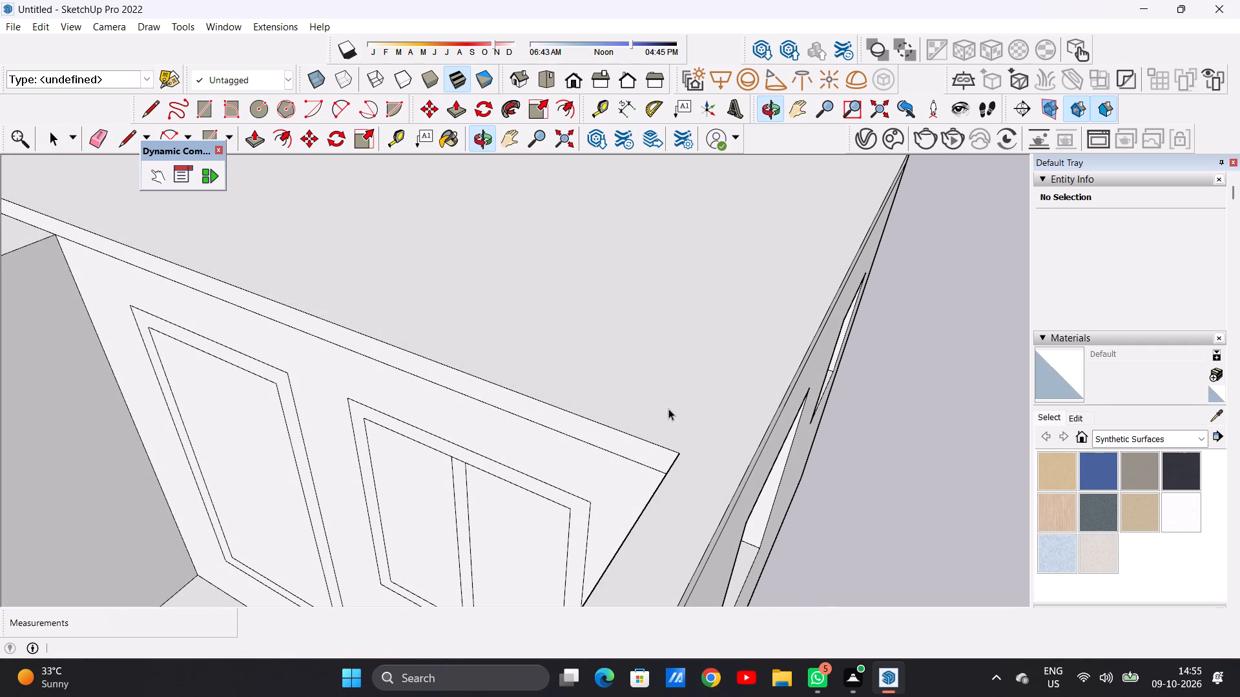
{"action": "key", "text": "l"}
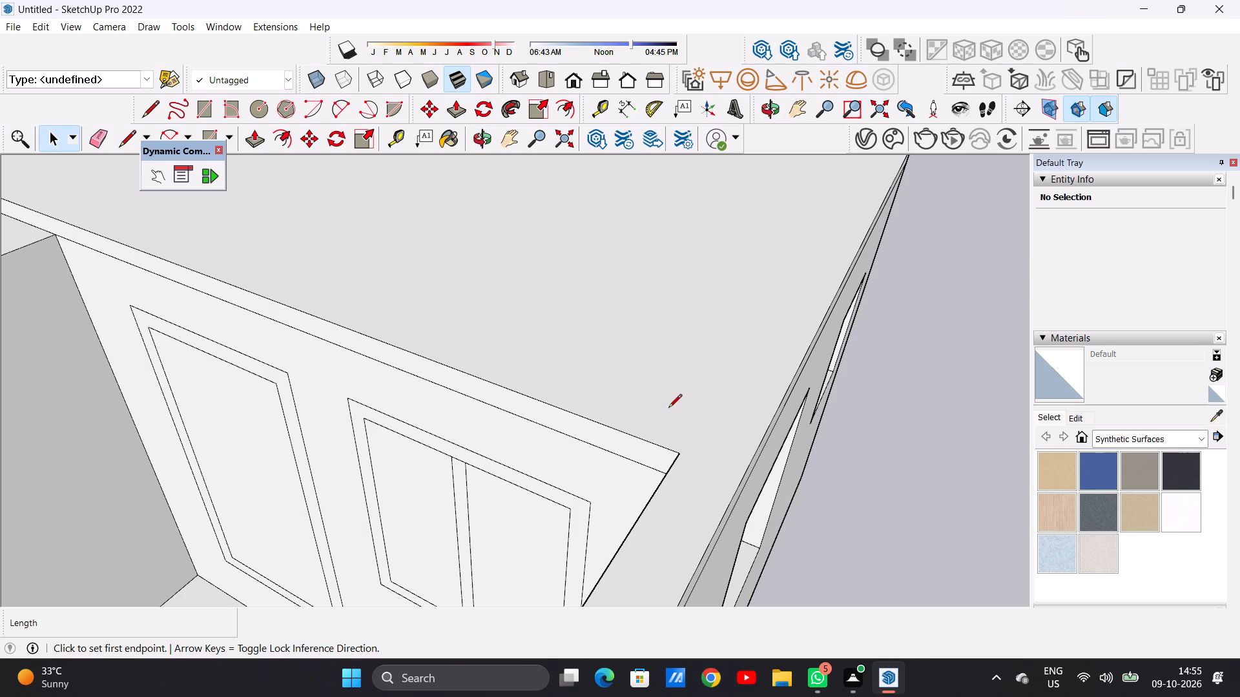
{"action": "left_click", "coordinate": [677, 450]}
{"action": "left_click", "coordinate": [741, 480]}
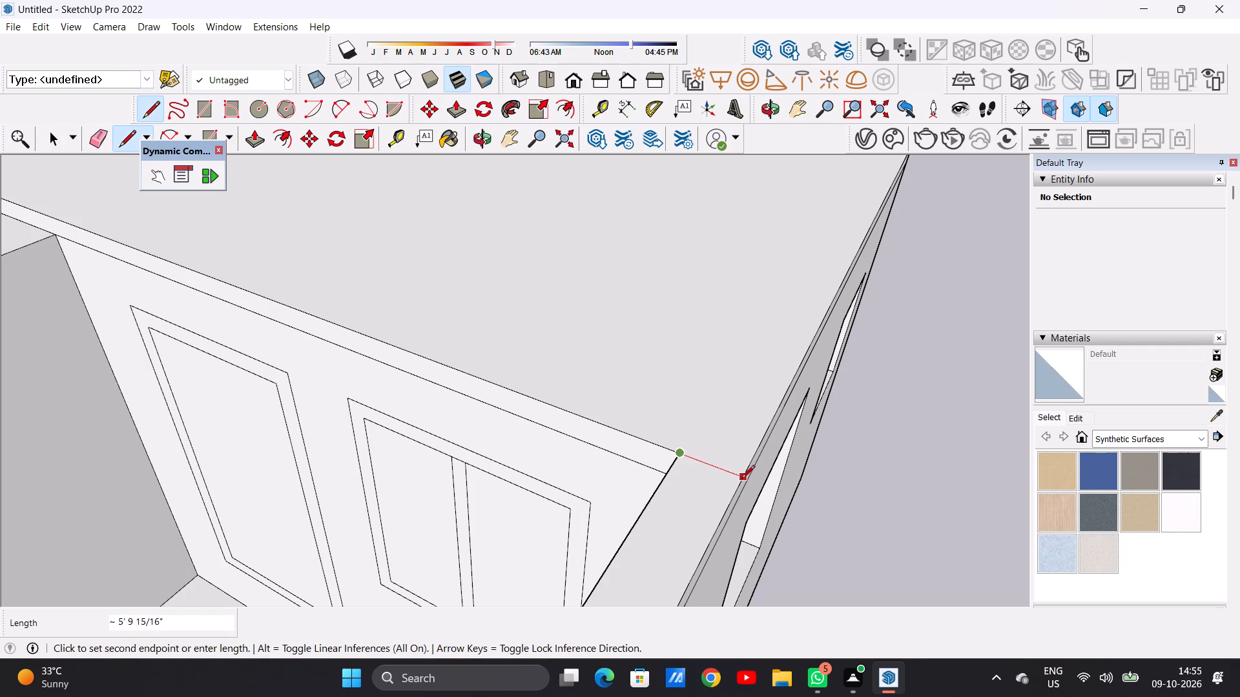
{"action": "key", "text": "space"}
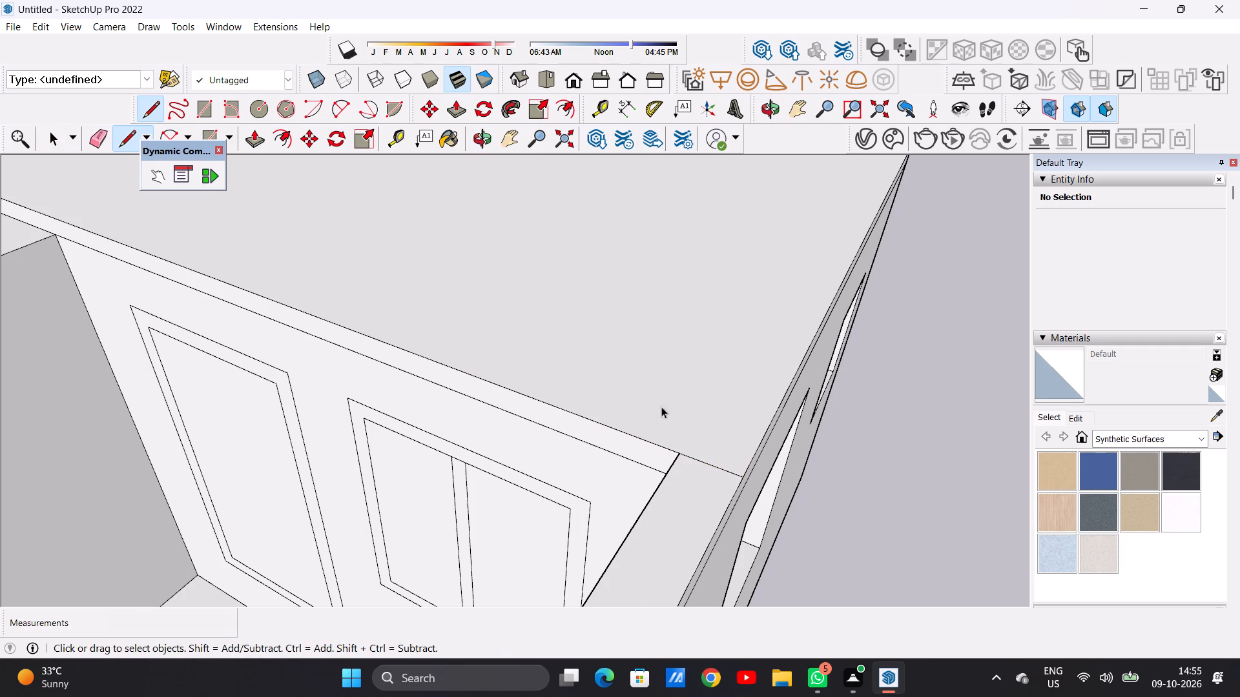
Draw a matching line across the left side wall's top, from the roof slab's front corner to the wall's outer edge.
{"action": "scroll", "coordinate": [650, 416], "scroll_direction": "down", "scroll_amount": 15}
{"action": "middle_click_drag", "start_coordinate": [307, 303], "coordinate": [302, 400]}
{"action": "scroll", "coordinate": [302, 400], "scroll_direction": "up", "scroll_amount": 1}
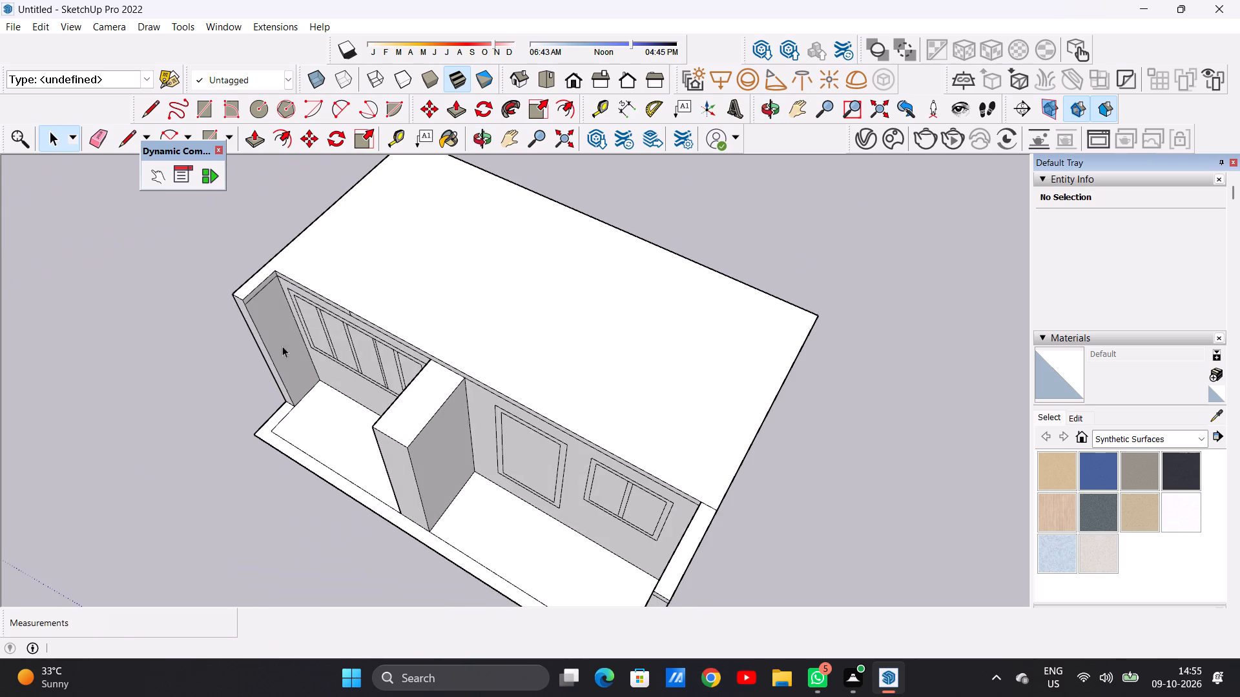
{"action": "scroll", "coordinate": [279, 240], "scroll_direction": "up", "scroll_amount": 12}
{"action": "key", "text": "l"}
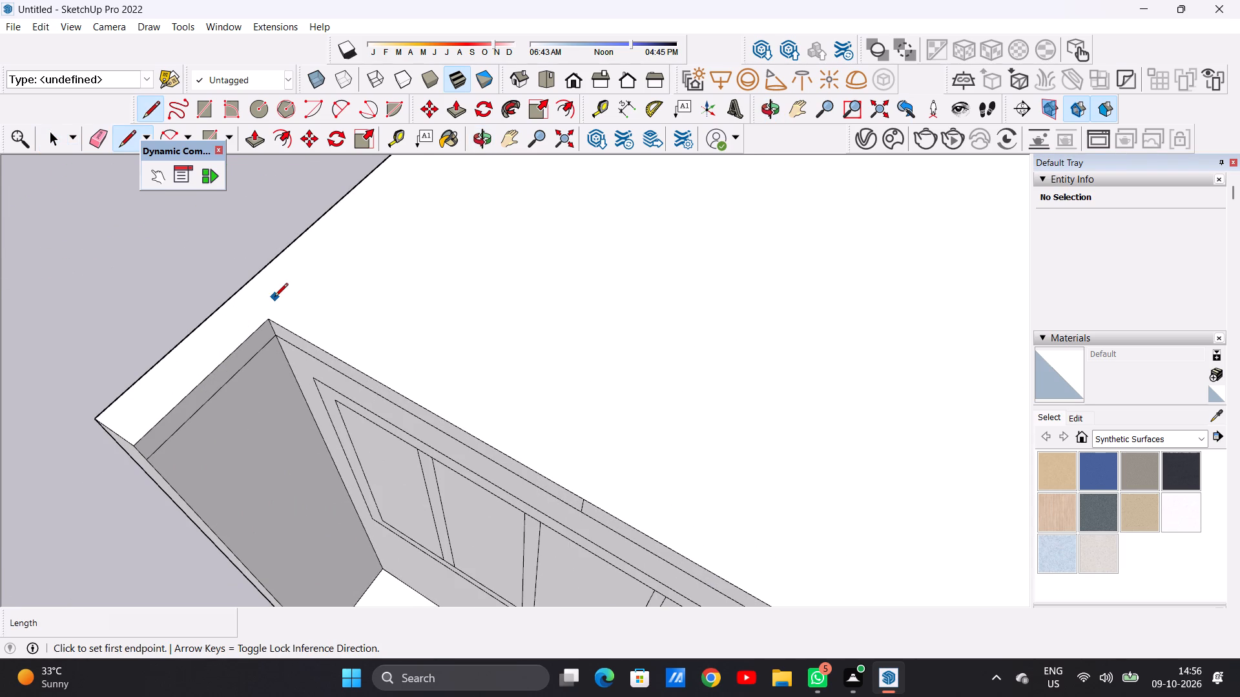
{"action": "left_click", "coordinate": [269, 321]}
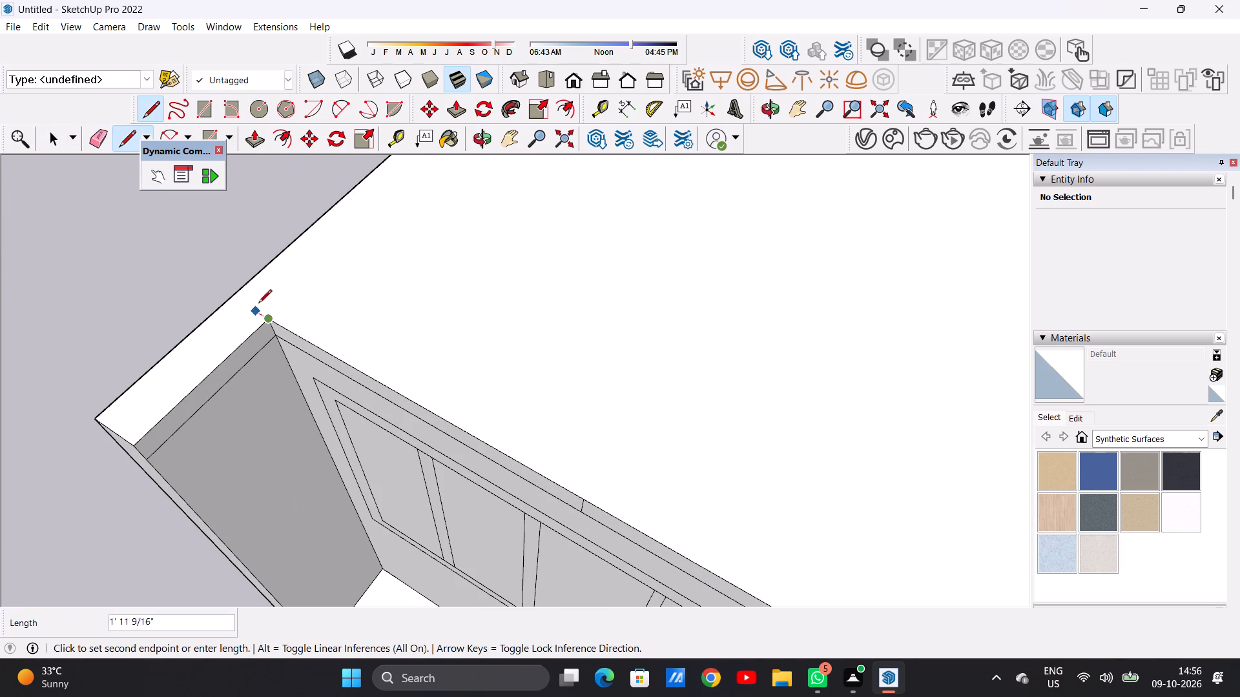
{"action": "left_click", "coordinate": [226, 300]}
{"action": "key", "text": "space"}
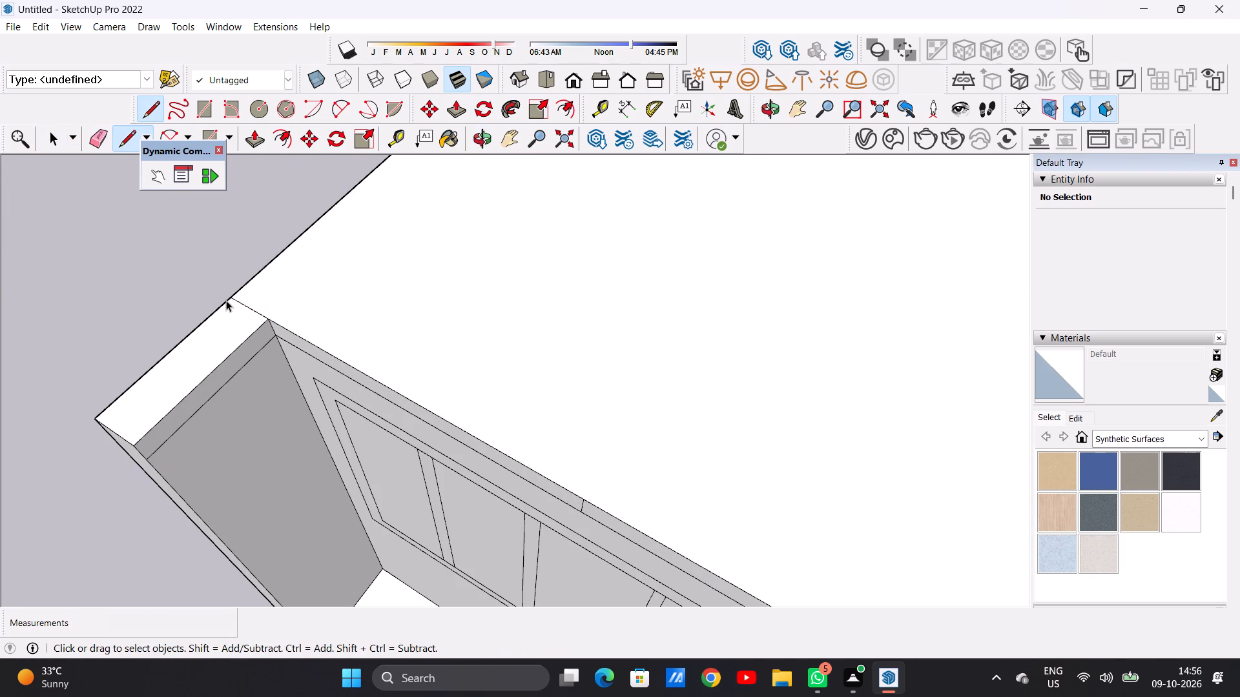
Push/Pull the roof slab's top face upward about 68' 2 3/4" to form an upper-storey block over the building.
{"action": "scroll", "coordinate": [585, 436], "scroll_direction": "down", "scroll_amount": 12}
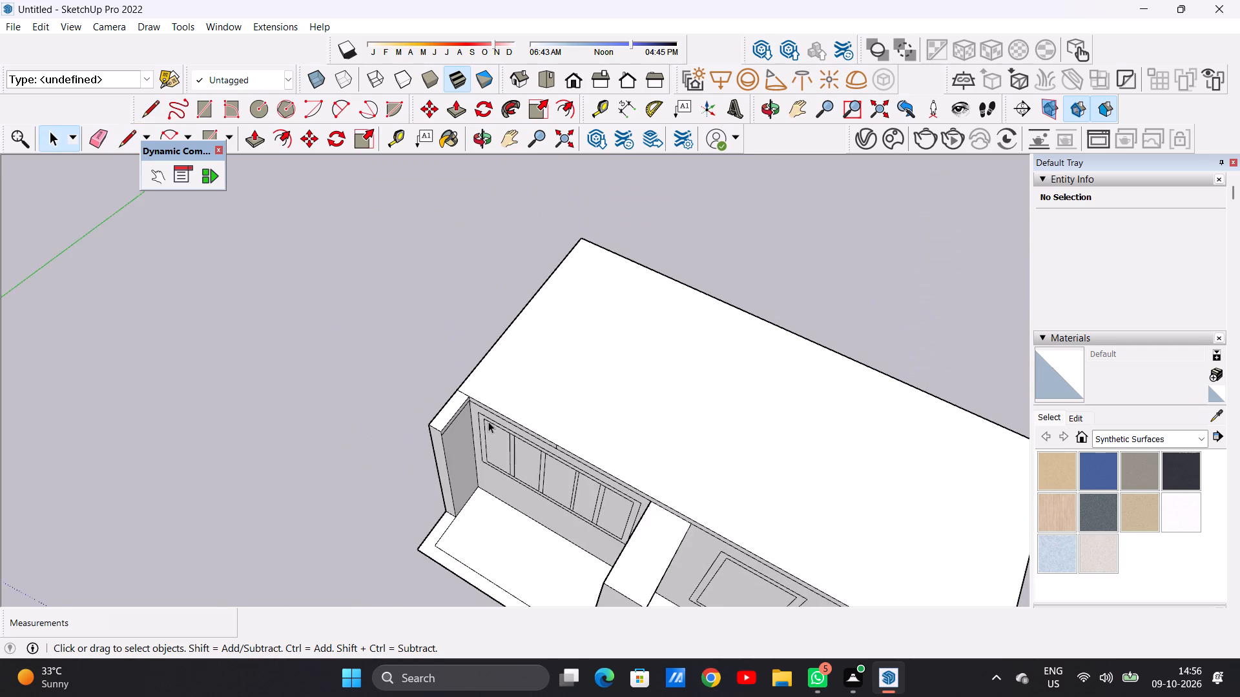
{"action": "scroll", "coordinate": [488, 421], "scroll_direction": "down", "scroll_amount": 12}
{"action": "middle_click_drag", "start_coordinate": [618, 476], "coordinate": [618, 437]}
{"action": "scroll", "coordinate": [663, 449], "scroll_direction": "up", "scroll_amount": 3}
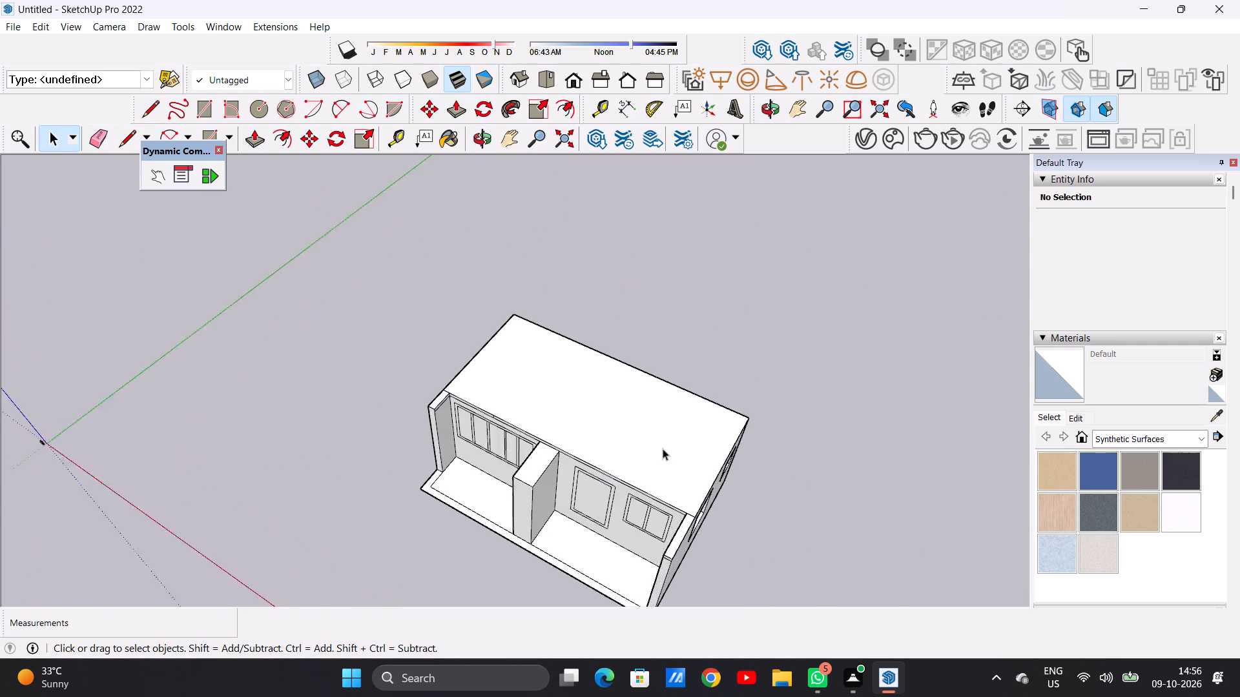
{"action": "scroll", "coordinate": [663, 449], "scroll_direction": "up", "scroll_amount": 2}
{"action": "key", "text": "p"}
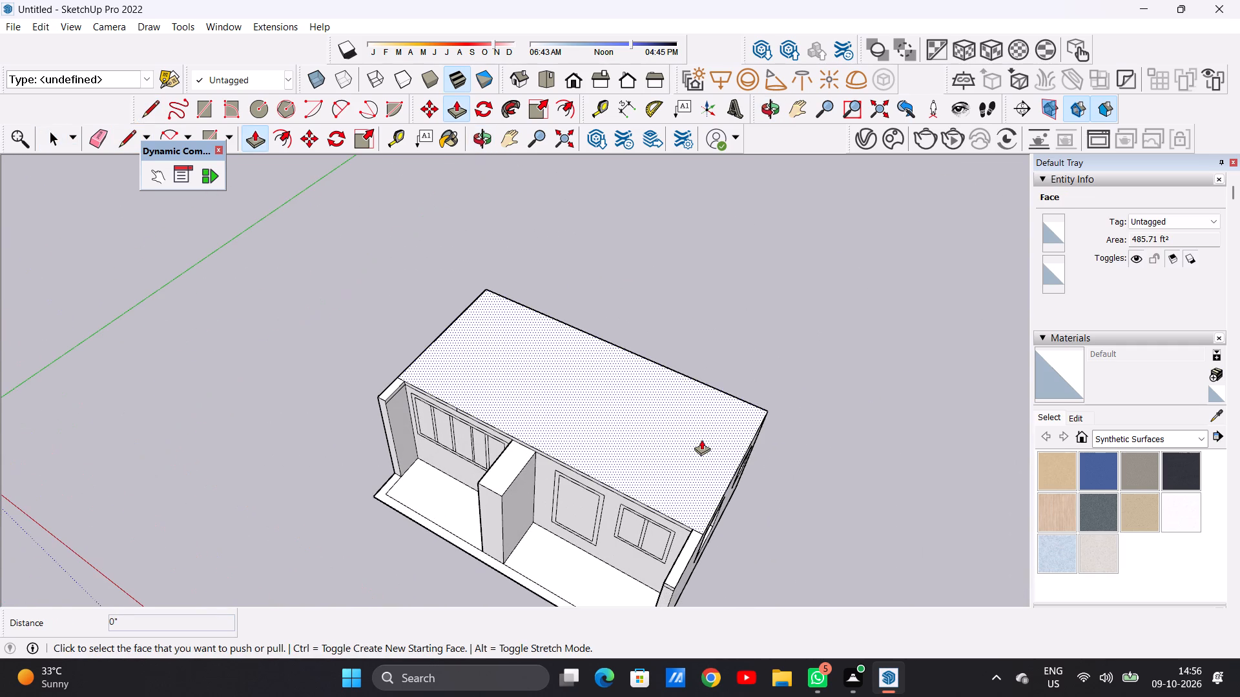
{"action": "left_click", "coordinate": [701, 439]}
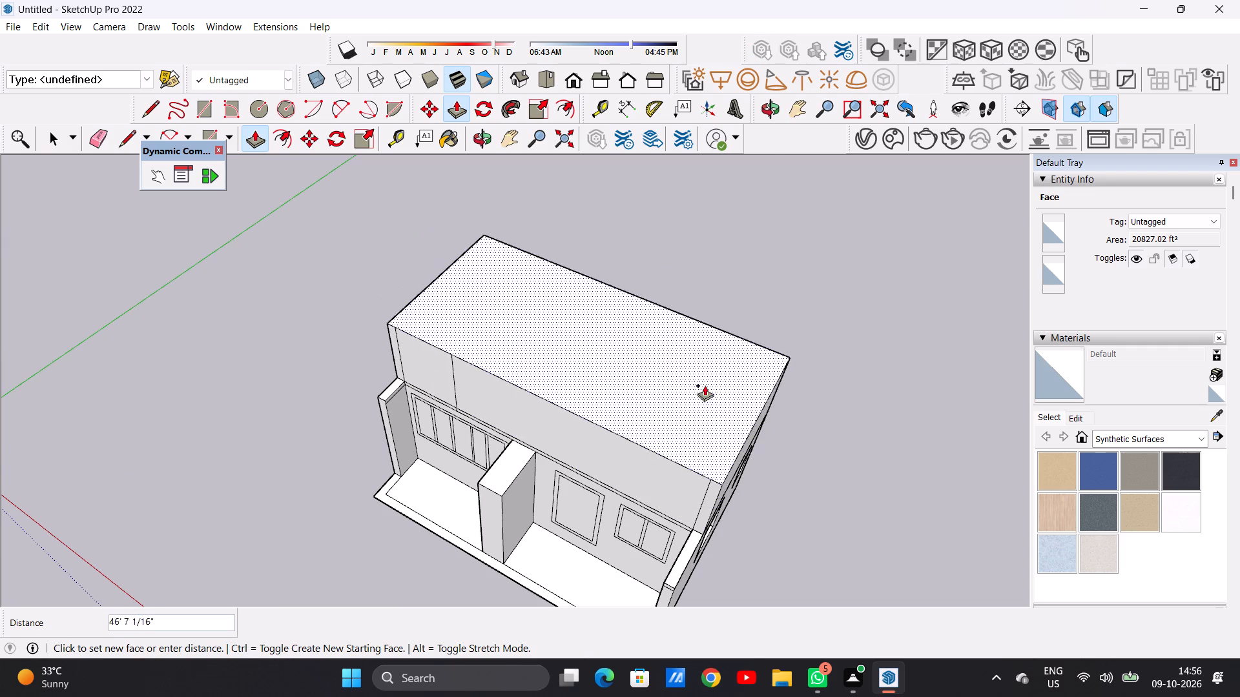
{"action": "middle_click_drag", "start_coordinate": [737, 382], "coordinate": [812, 166]}
{"action": "middle_click_drag", "start_coordinate": [789, 199], "coordinate": [783, 210]}
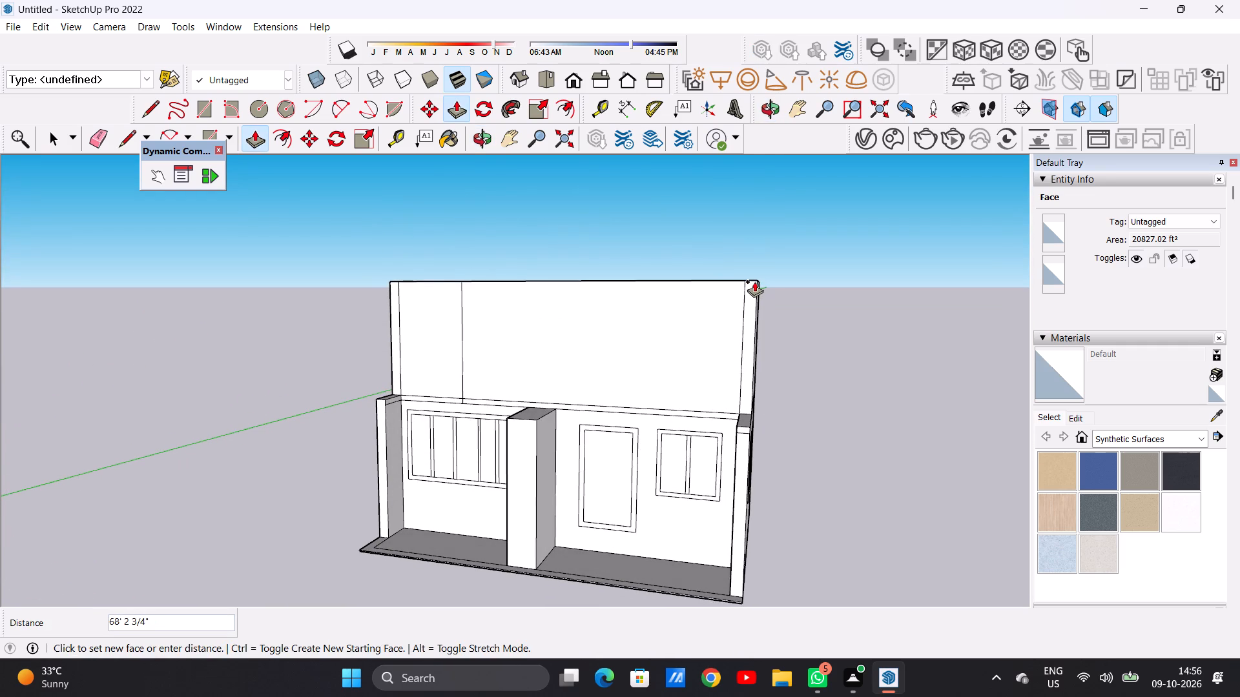
{"action": "left_click", "coordinate": [754, 281]}
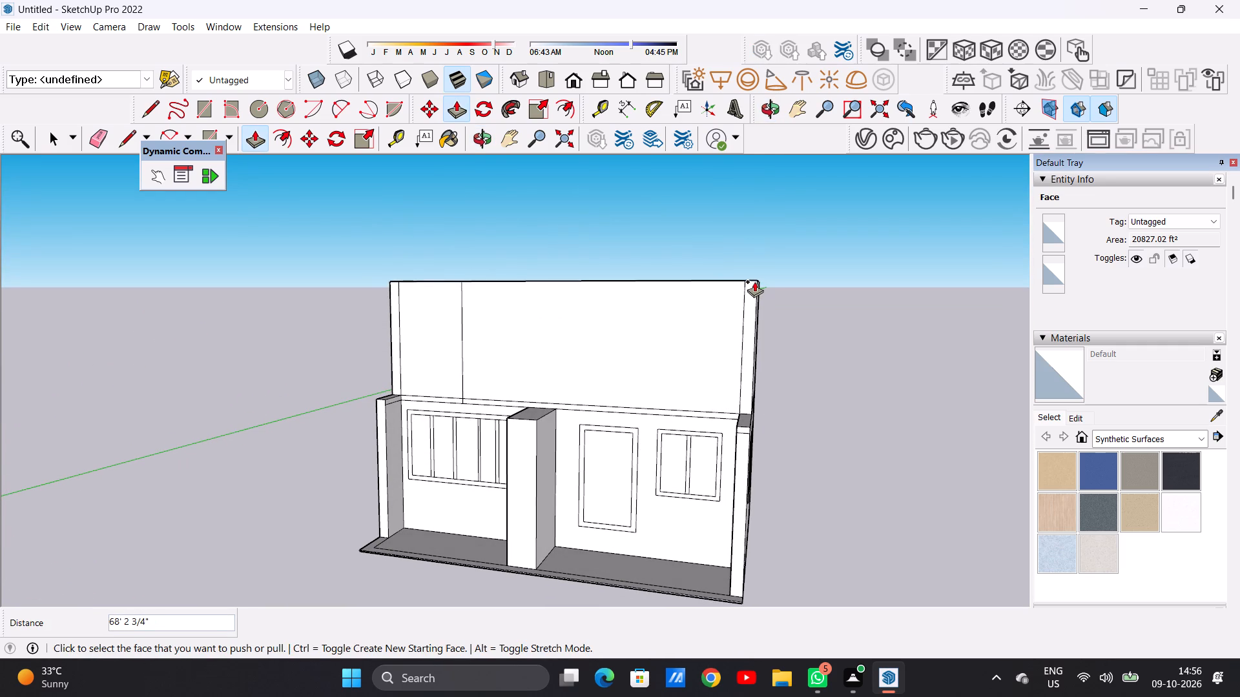
{"action": "key", "text": "space"}
Examine the raised upper-storey block and its junction with the slab band from the front and from above.
{"action": "scroll", "coordinate": [630, 345], "scroll_direction": "down", "scroll_amount": 5}
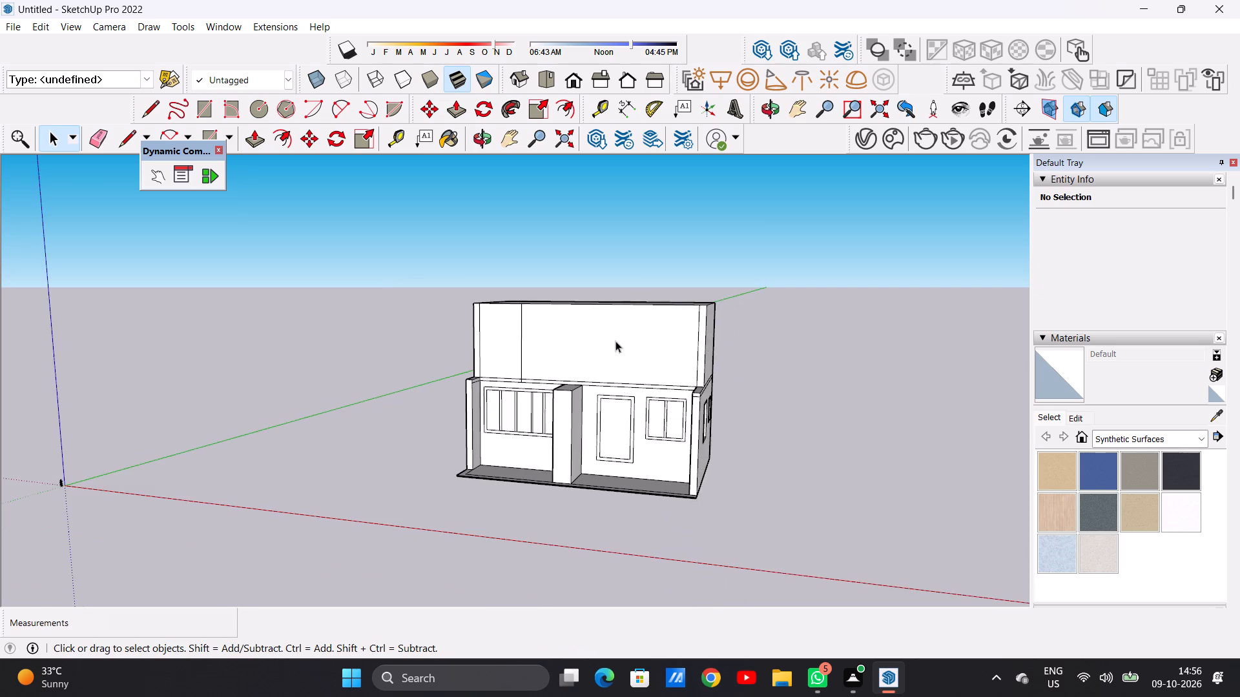
{"action": "middle_click_drag", "start_coordinate": [610, 341], "coordinate": [672, 364]}
{"action": "scroll", "coordinate": [537, 341], "scroll_direction": "up", "scroll_amount": 6}
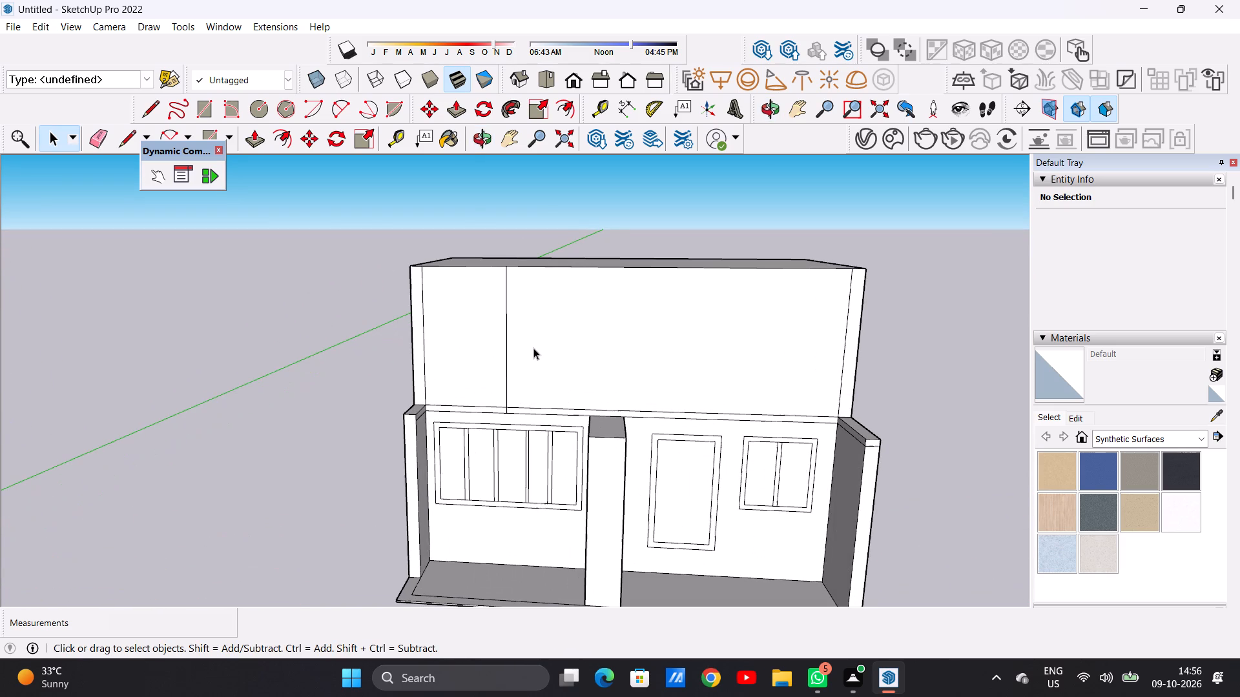
{"action": "scroll", "coordinate": [551, 394], "scroll_direction": "down", "scroll_amount": 3}
{"action": "middle_click_drag", "start_coordinate": [585, 379], "coordinate": [549, 449]}
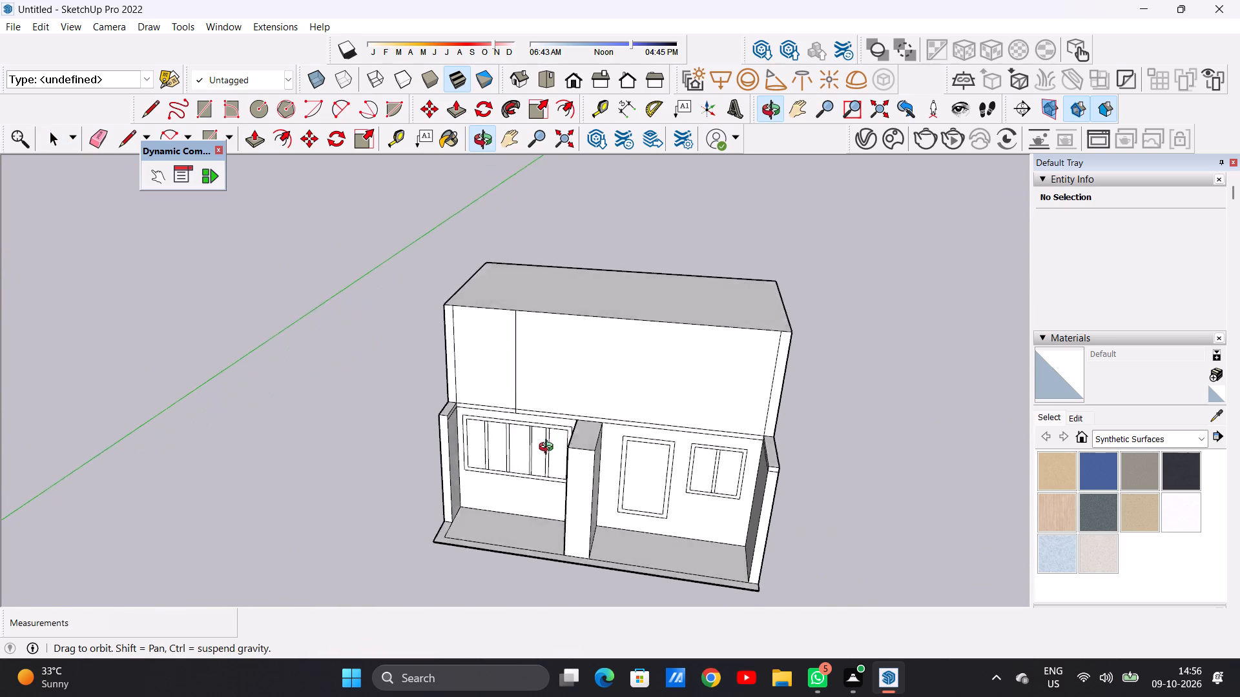
{"action": "middle_click_drag", "start_coordinate": [549, 449], "coordinate": [523, 473]}
{"action": "scroll", "coordinate": [589, 401], "scroll_direction": "up", "scroll_amount": 6}
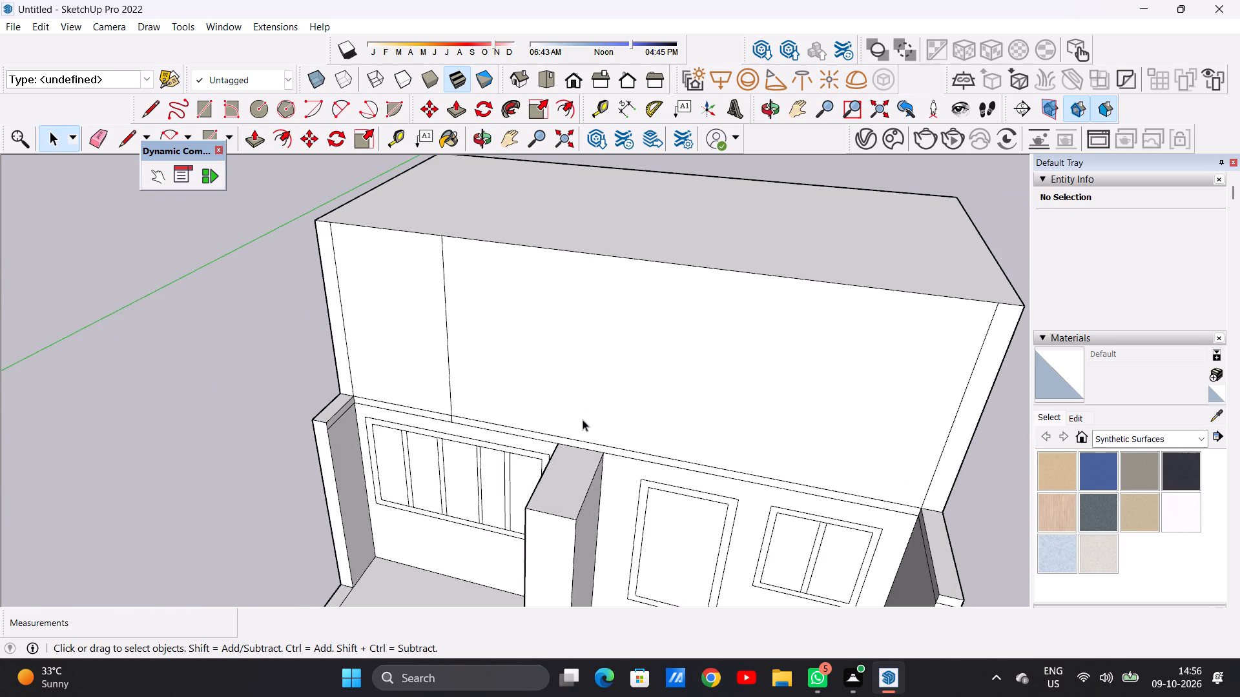
{"action": "scroll", "coordinate": [607, 404], "scroll_direction": "down", "scroll_amount": 3}
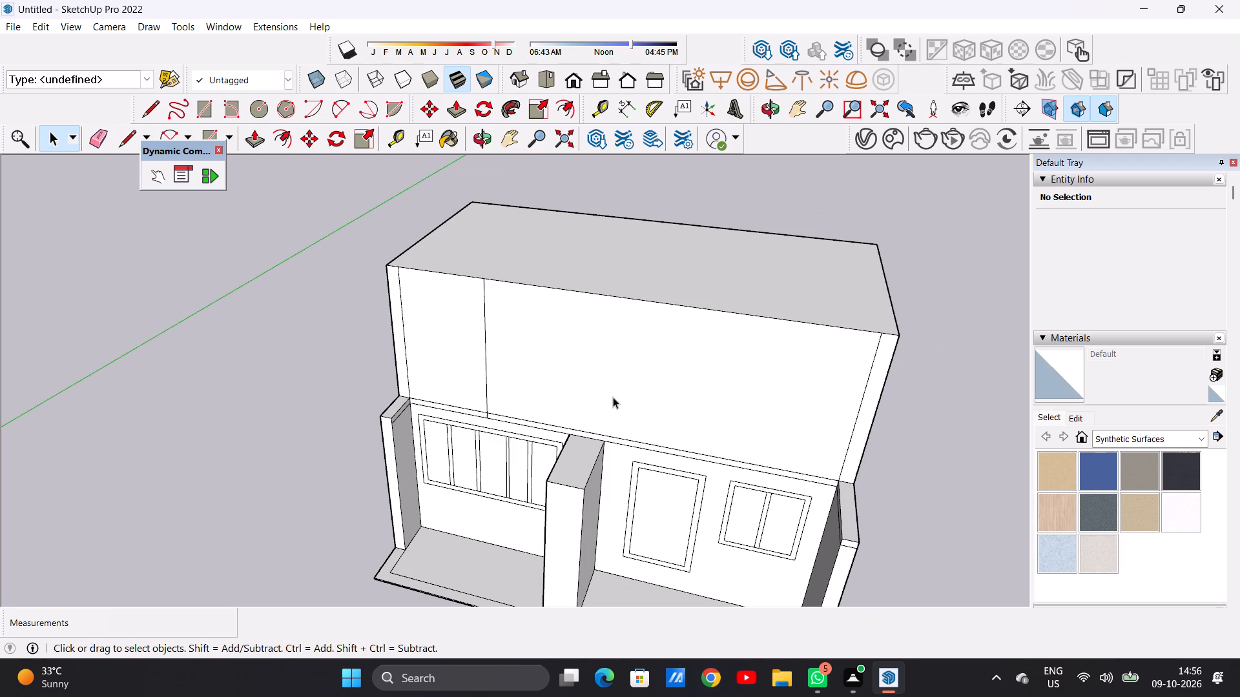
{"action": "scroll", "coordinate": [619, 375], "scroll_direction": "down", "scroll_amount": 2}
{"action": "scroll", "coordinate": [733, 480], "scroll_direction": "up", "scroll_amount": 6}
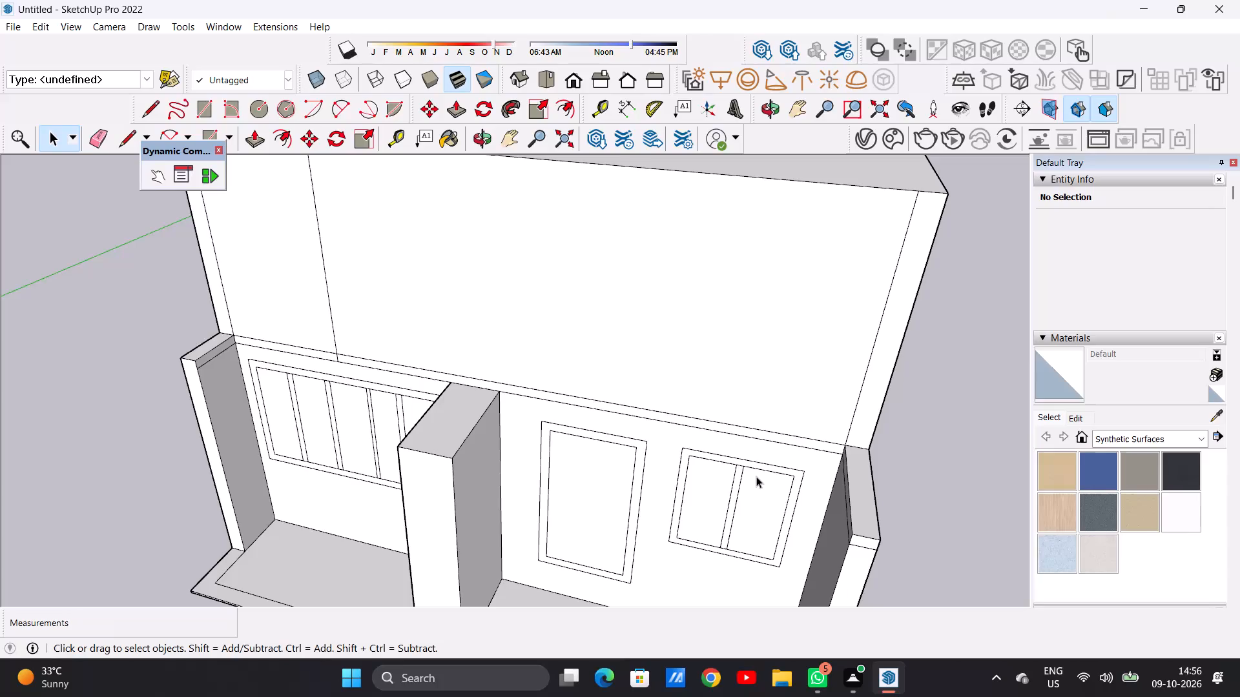
{"action": "scroll", "coordinate": [719, 414], "scroll_direction": "down", "scroll_amount": 2}
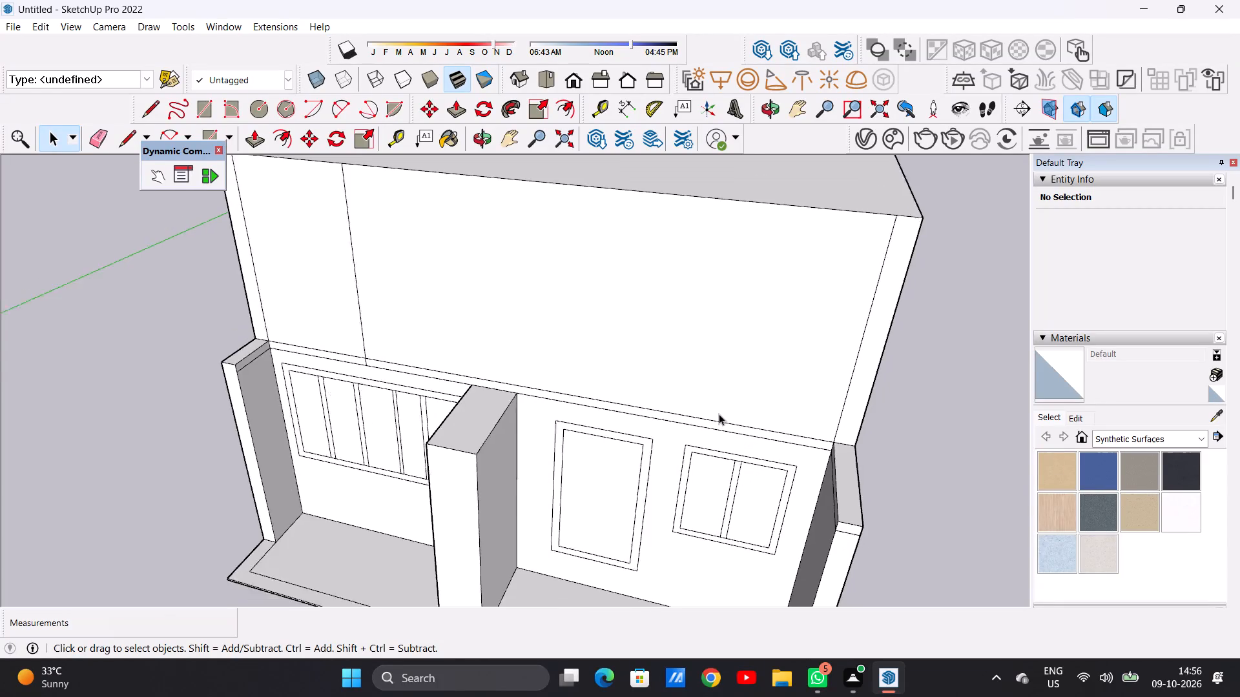
Push/Pull the slab band's front face, from its dividing line to the right side wall, outward about 36' 3 5/16" to the wall's front edge.
{"action": "scroll", "coordinate": [719, 414], "scroll_direction": "down", "scroll_amount": 2}
{"action": "scroll", "coordinate": [801, 448], "scroll_direction": "up", "scroll_amount": 1}
{"action": "middle_click_drag", "start_coordinate": [801, 448], "coordinate": [685, 433]}
{"action": "scroll", "coordinate": [688, 410], "scroll_direction": "down", "scroll_amount": 4}
{"action": "scroll", "coordinate": [720, 454], "scroll_direction": "up", "scroll_amount": 7}
{"action": "key", "text": "p"}
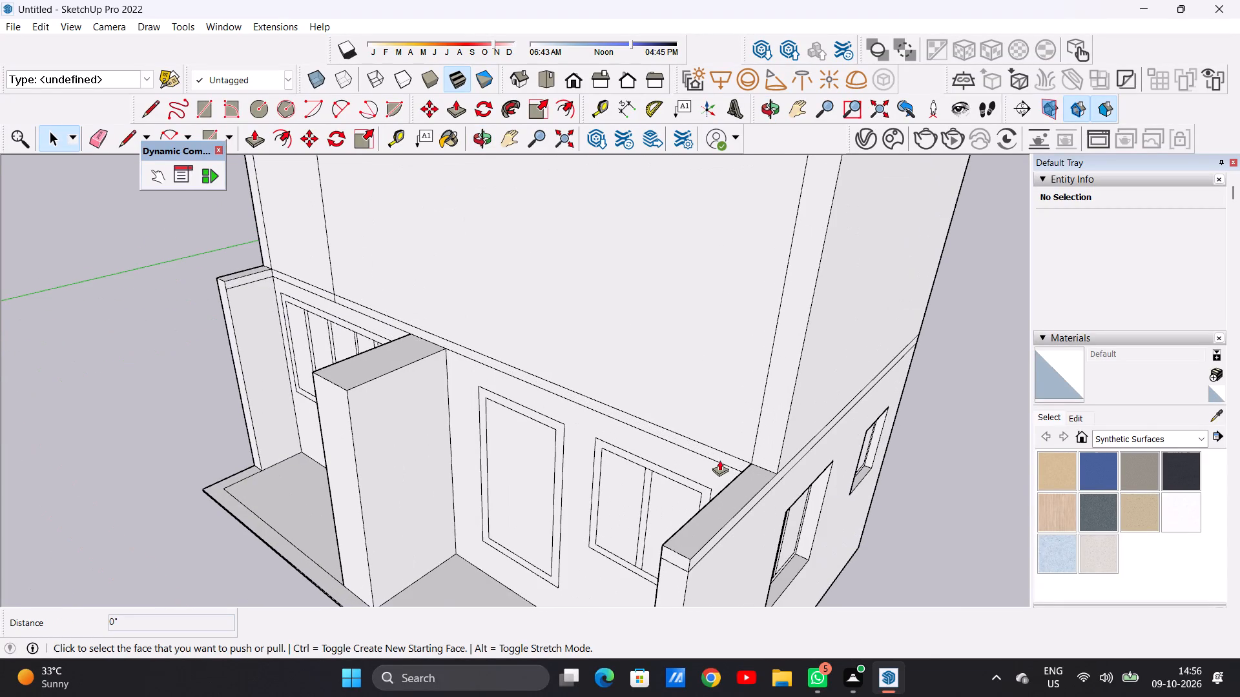
{"action": "scroll", "coordinate": [741, 458], "scroll_direction": "up", "scroll_amount": 7}
{"action": "left_click", "coordinate": [734, 463]}
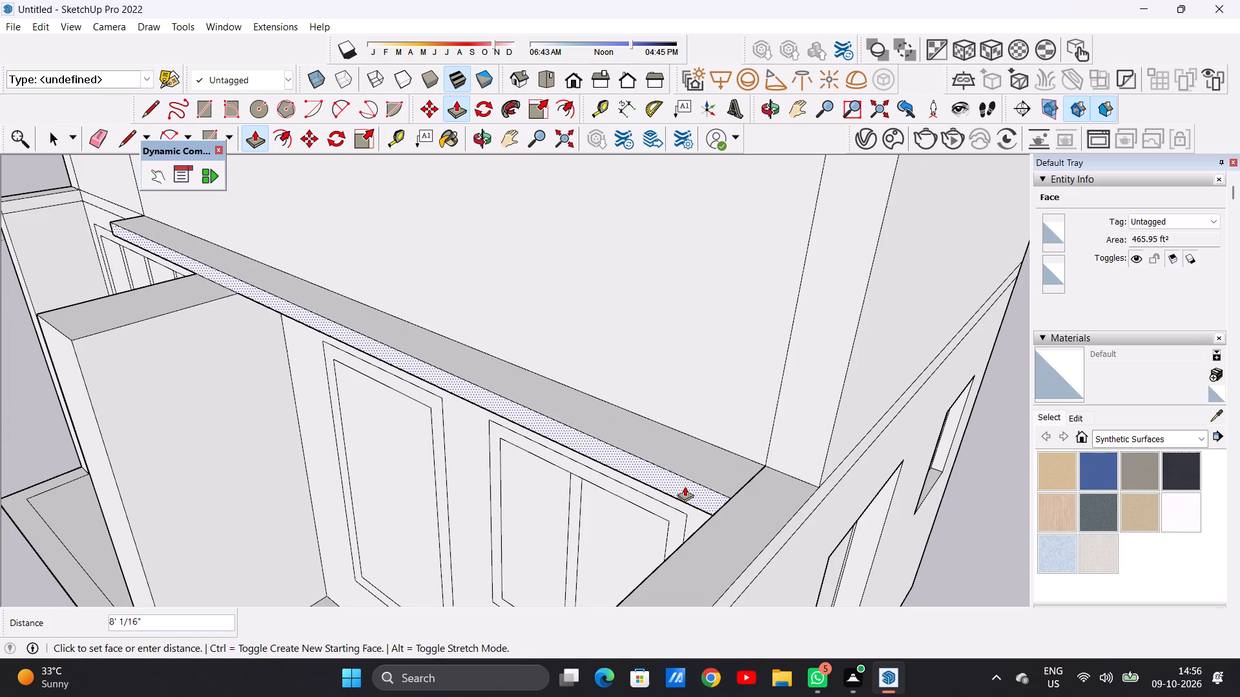
{"action": "scroll", "coordinate": [688, 472], "scroll_direction": "down", "scroll_amount": 11}
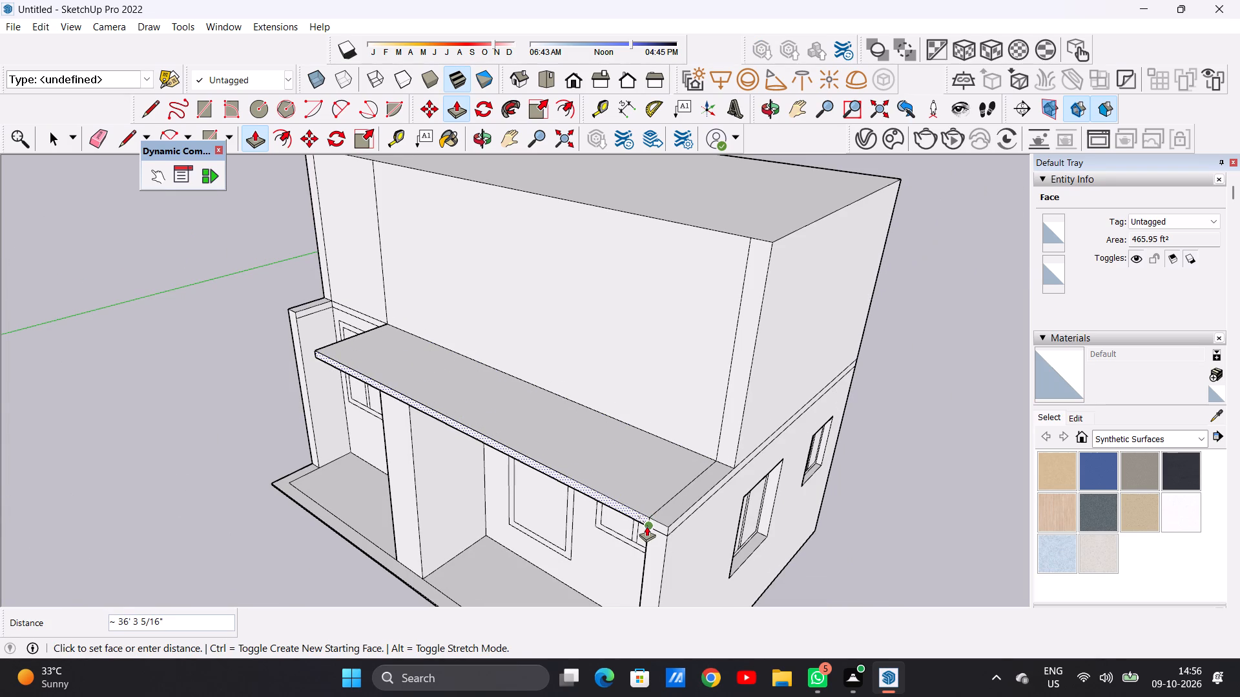
{"action": "left_click", "coordinate": [646, 526]}
{"action": "key", "text": "space"}
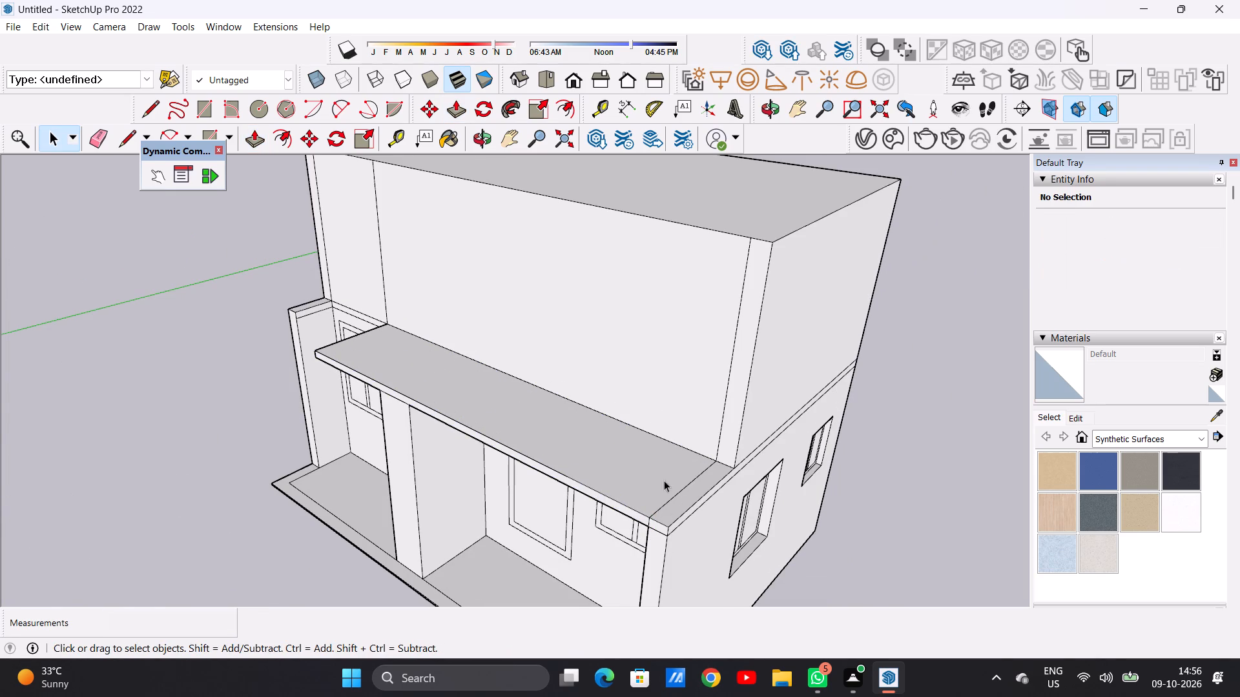
Examine the projecting canopy slab and its meeting with the right side wall from the front and from above.
{"action": "scroll", "coordinate": [659, 383], "scroll_direction": "down", "scroll_amount": 7}
{"action": "middle_click_drag", "start_coordinate": [659, 395], "coordinate": [754, 439]}
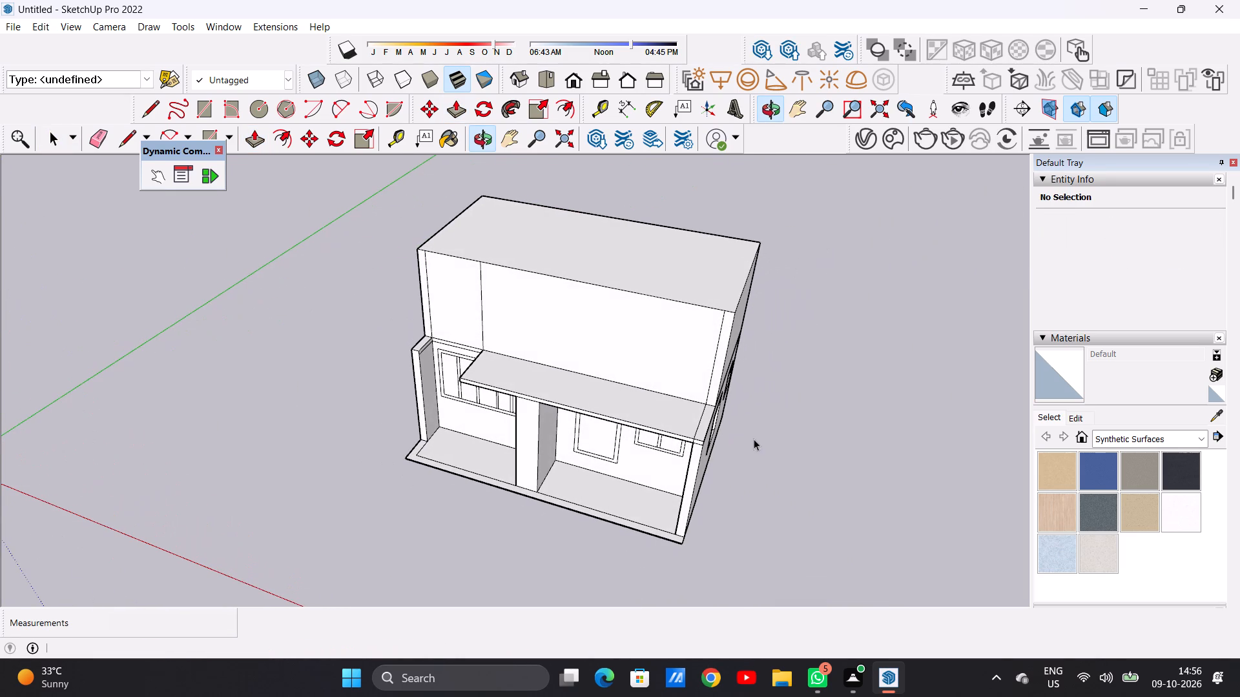
{"action": "middle_click_drag", "start_coordinate": [705, 436], "coordinate": [662, 456]}
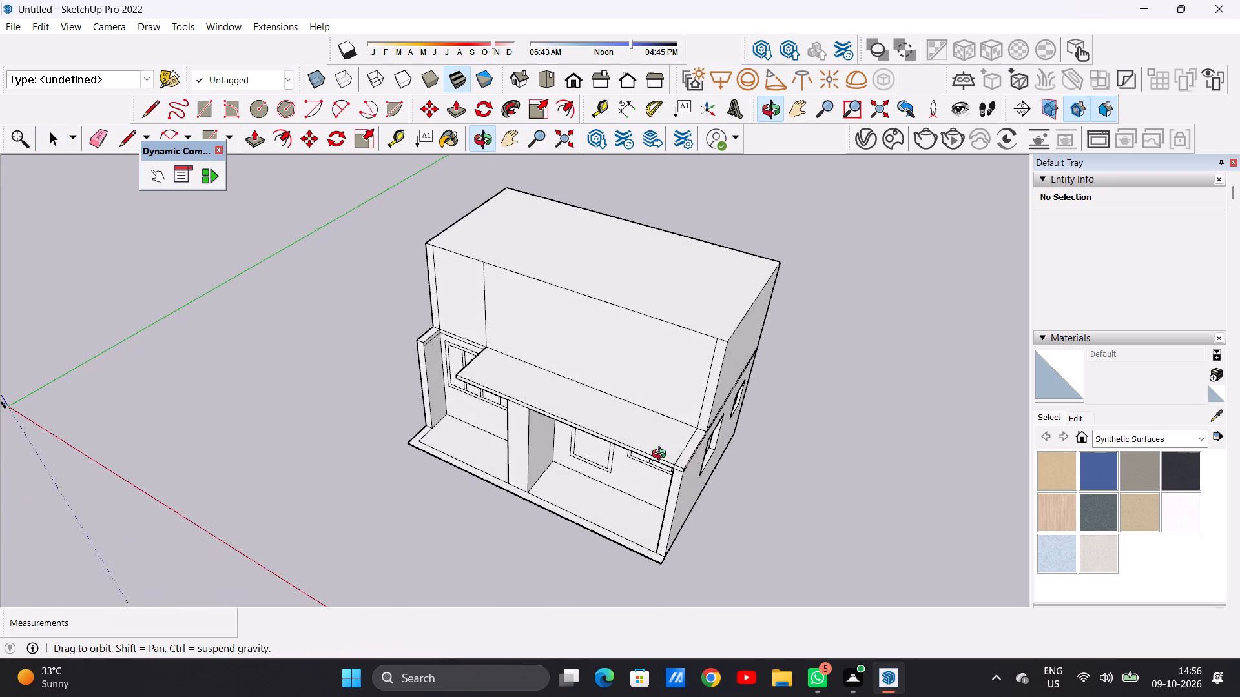
{"action": "middle_click_drag", "start_coordinate": [662, 456], "coordinate": [663, 461]}
{"action": "scroll", "coordinate": [705, 475], "scroll_direction": "up", "scroll_amount": 7}
{"action": "scroll", "coordinate": [624, 448], "scroll_direction": "up", "scroll_amount": 6}
{"action": "scroll", "coordinate": [656, 432], "scroll_direction": "down", "scroll_amount": 10}
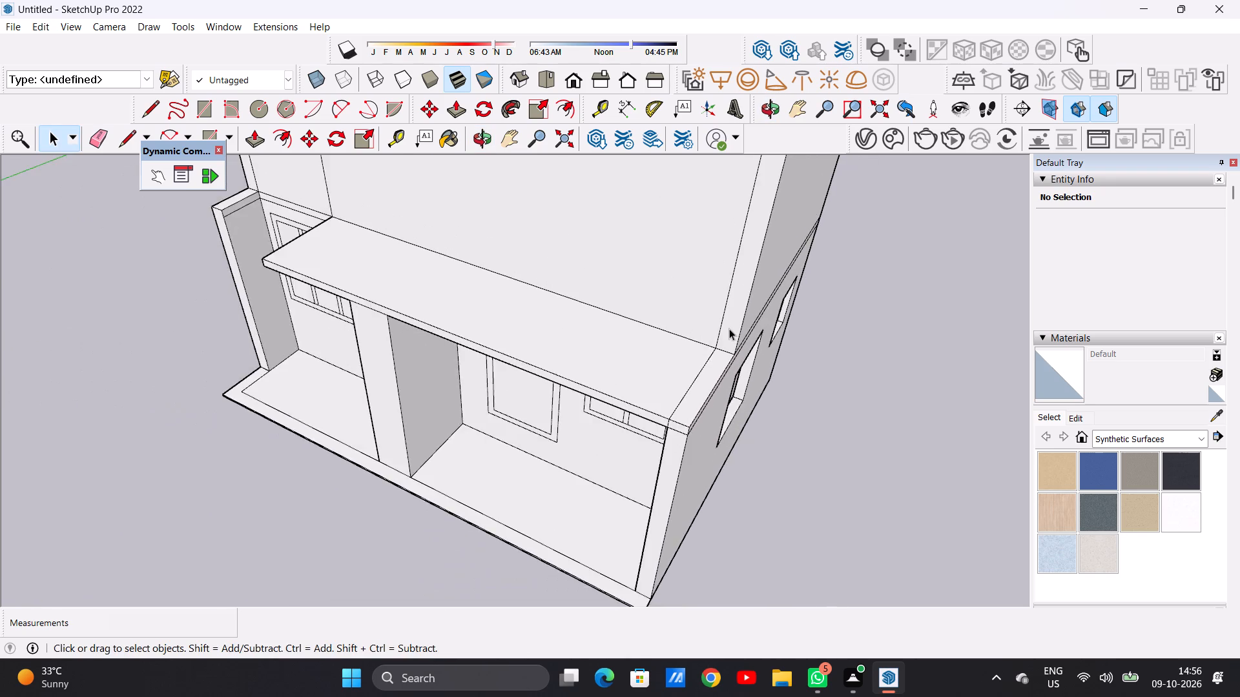
{"action": "scroll", "coordinate": [729, 328], "scroll_direction": "down", "scroll_amount": 4}
{"action": "middle_click_drag", "start_coordinate": [528, 318], "coordinate": [562, 372]}
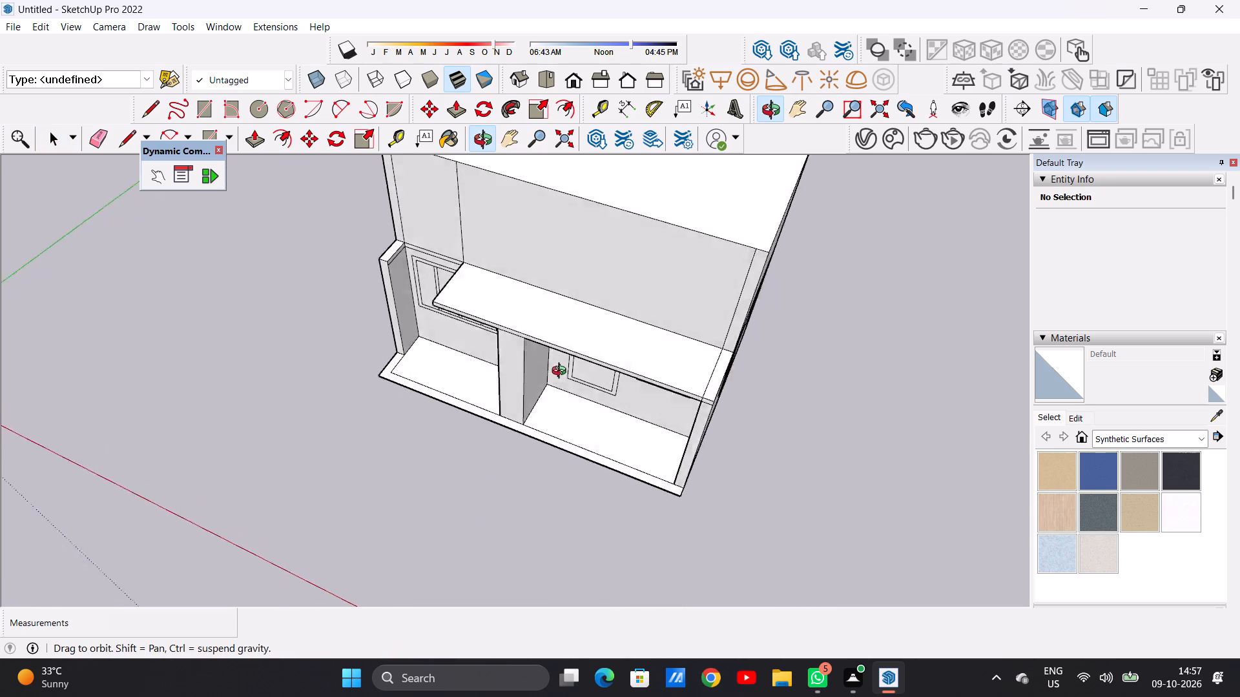
{"action": "middle_click_drag", "start_coordinate": [562, 372], "coordinate": [666, 444]}
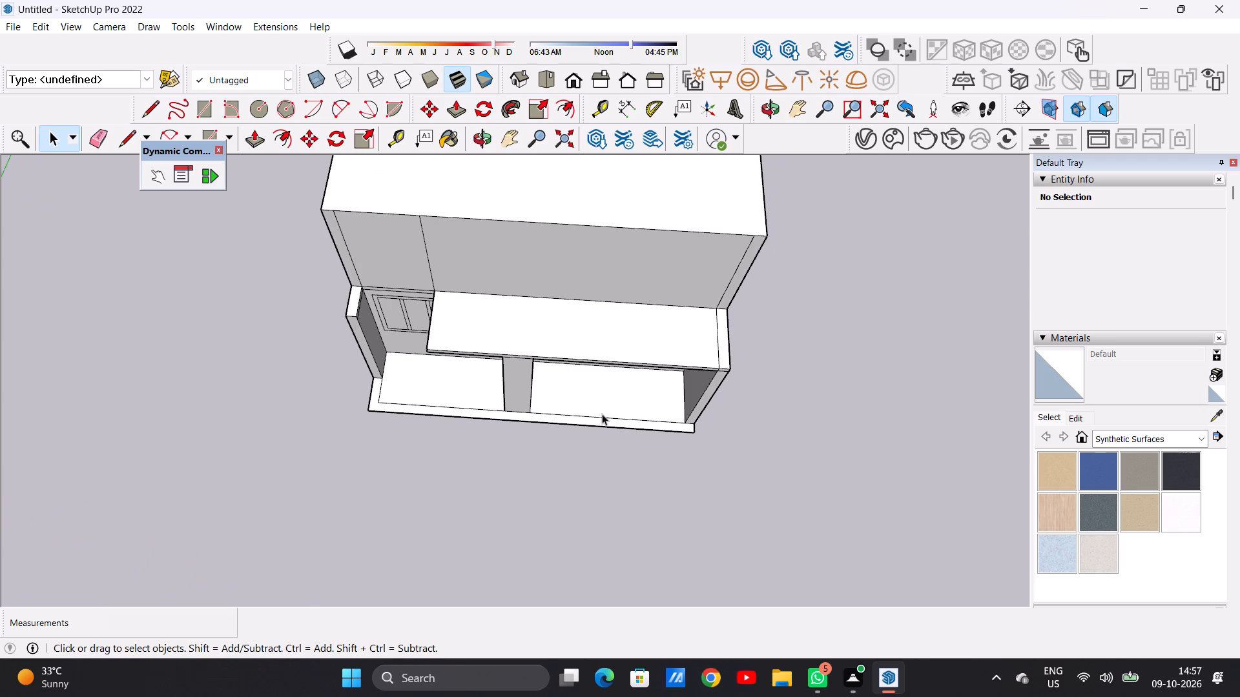
Draw a line about 36' 3 5/16" long across the canopy's top, from its front edge above the partition to the upper-storey wall.
{"action": "scroll", "coordinate": [550, 359], "scroll_direction": "down", "scroll_amount": 3}
{"action": "middle_click_drag", "start_coordinate": [592, 327], "coordinate": [535, 261]}
{"action": "middle_click_drag", "start_coordinate": [570, 328], "coordinate": [524, 343]}
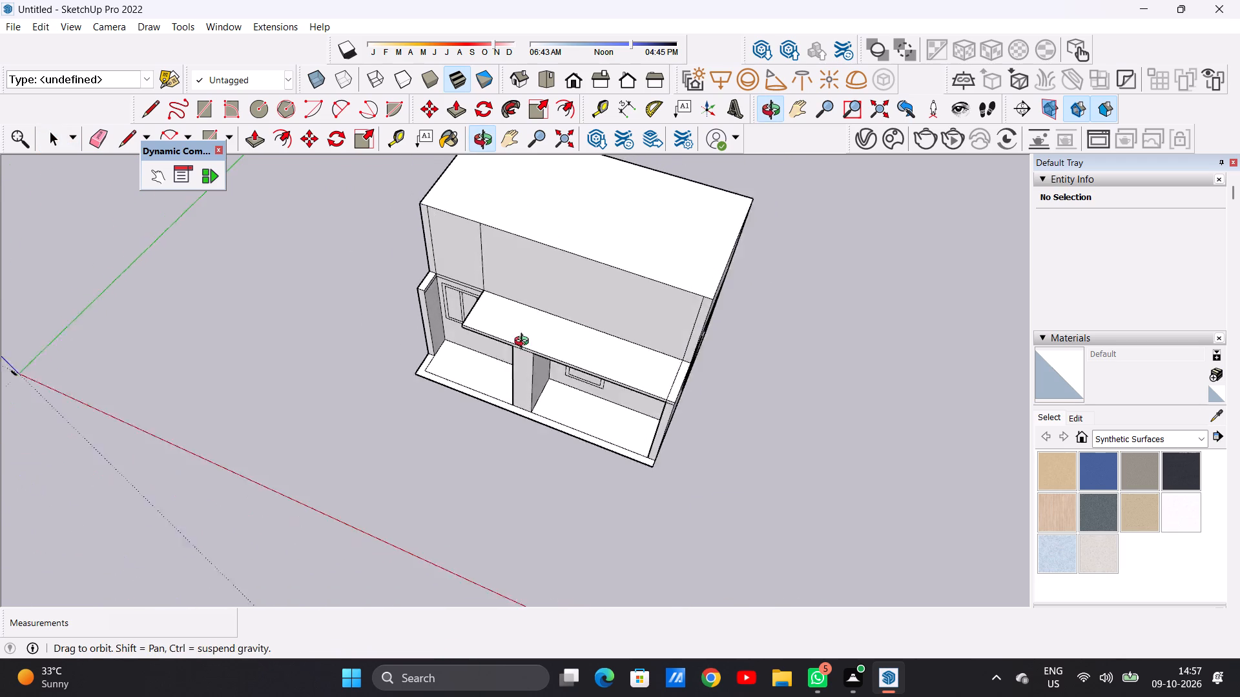
{"action": "middle_click_drag", "start_coordinate": [524, 343], "coordinate": [500, 354]}
{"action": "scroll", "coordinate": [572, 353], "scroll_direction": "up", "scroll_amount": 7}
{"action": "scroll", "coordinate": [488, 315], "scroll_direction": "up", "scroll_amount": 4}
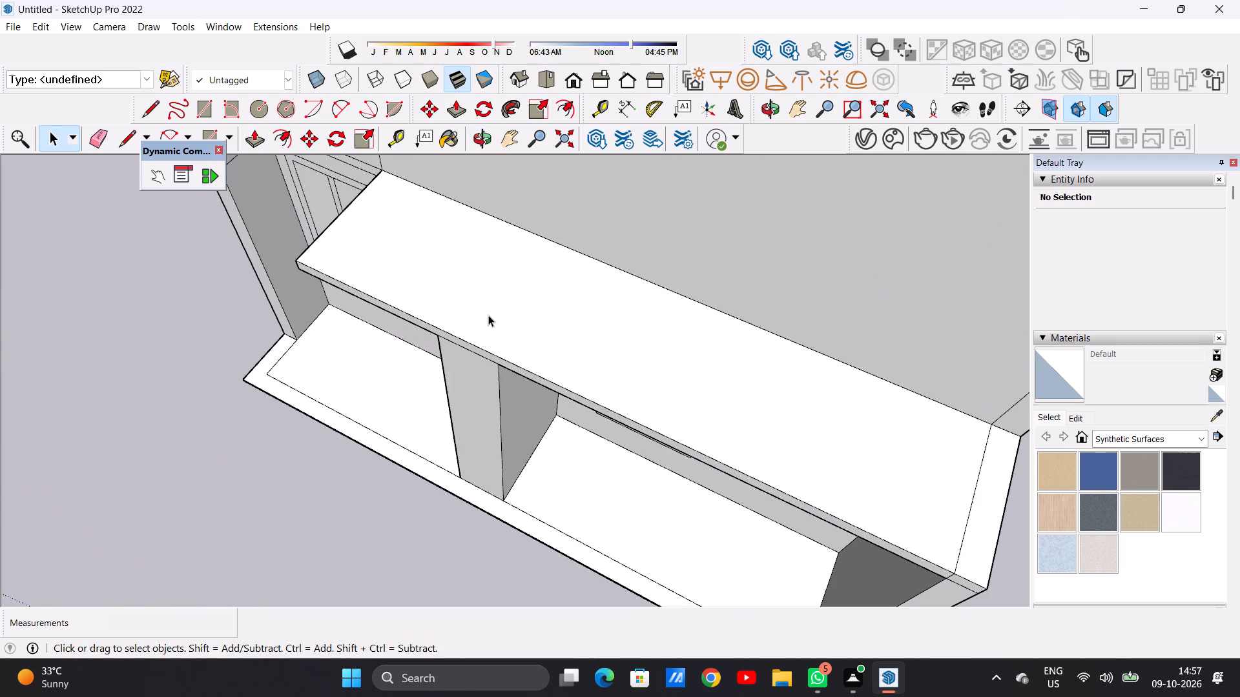
{"action": "key", "text": "l"}
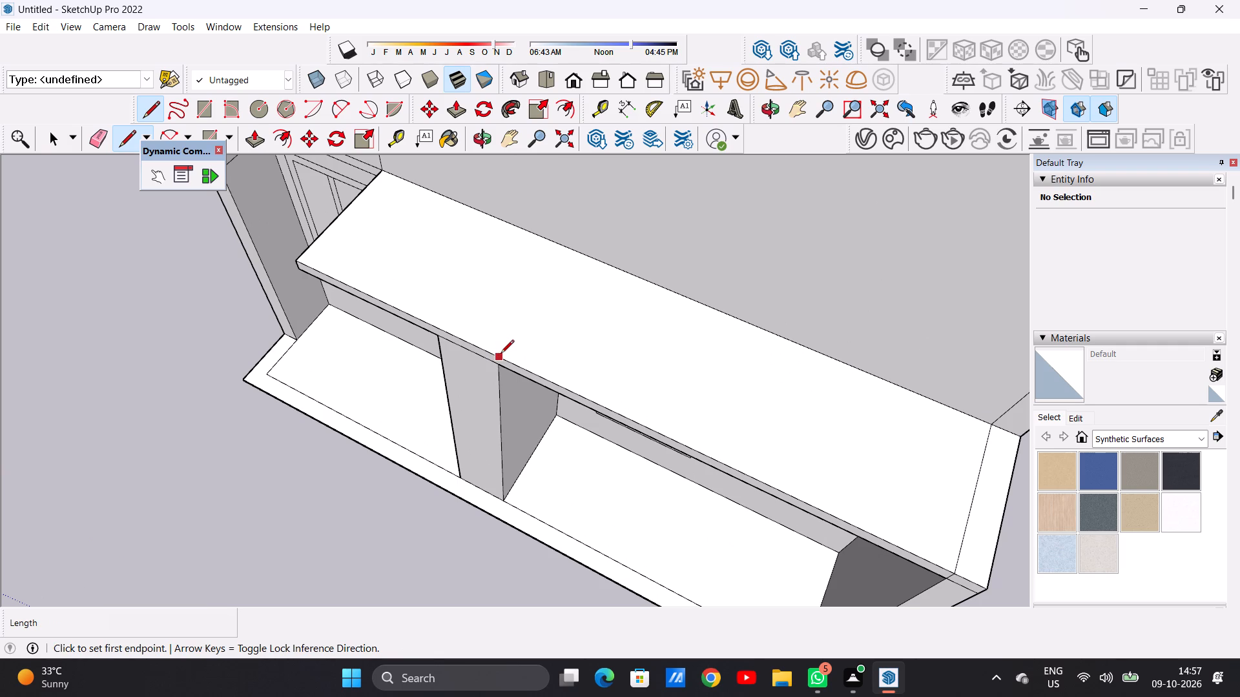
{"action": "left_click", "coordinate": [501, 354]}
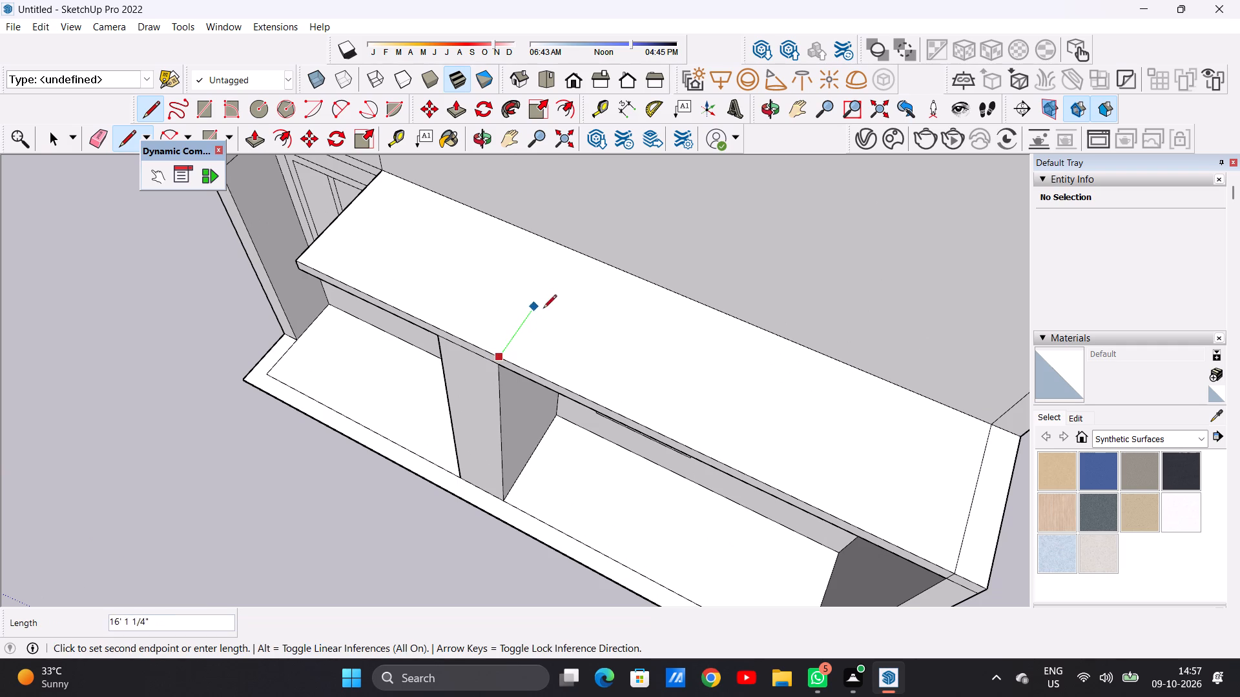
{"action": "left_click", "coordinate": [575, 251]}
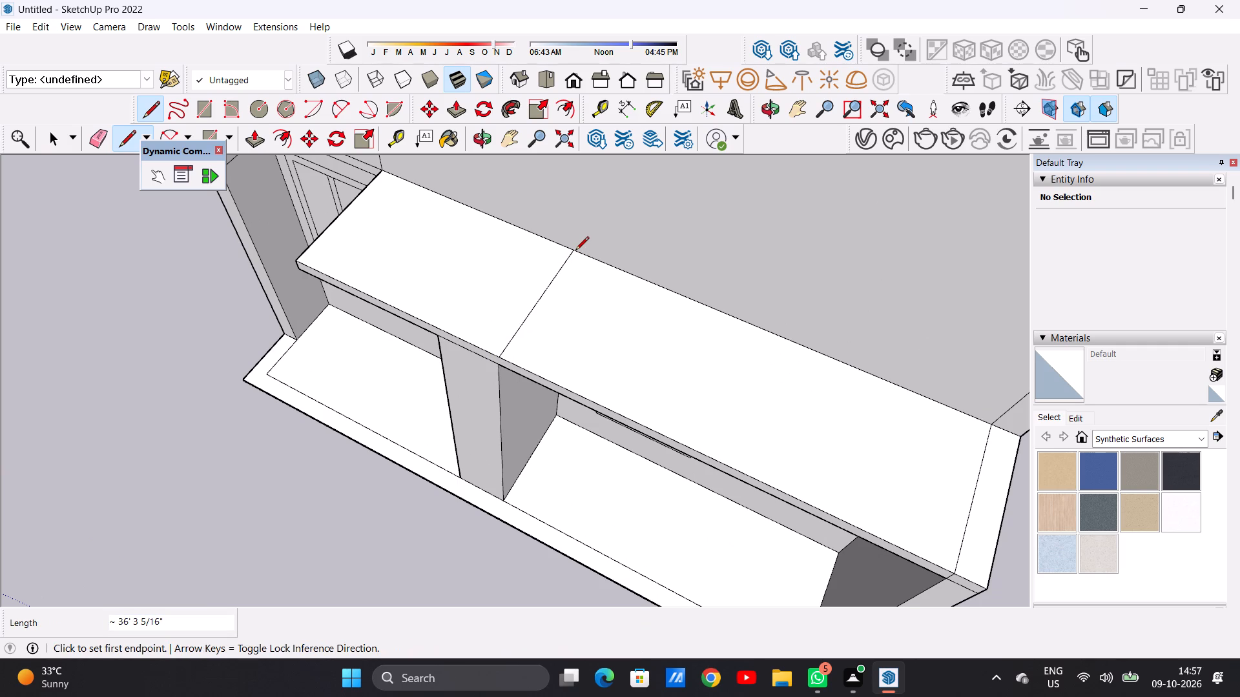
{"action": "key", "text": "space"}
Push/Pull the canopy's top section on the wide-window side of the dividing line up 68' 2 3/4", level with the upper storey's roof.
{"action": "scroll", "coordinate": [578, 292], "scroll_direction": "down", "scroll_amount": 4}
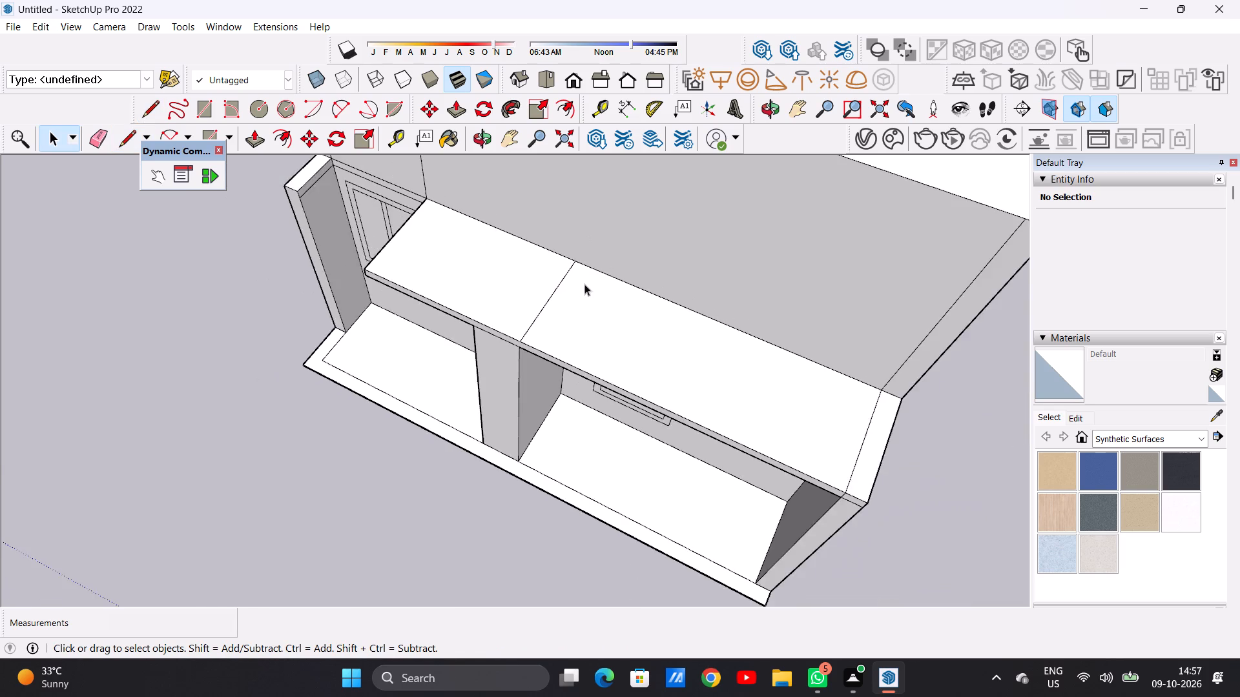
{"action": "scroll", "coordinate": [584, 284], "scroll_direction": "down", "scroll_amount": 3}
{"action": "middle_click_drag", "start_coordinate": [575, 371], "coordinate": [676, 298]}
{"action": "scroll", "coordinate": [569, 363], "scroll_direction": "down", "scroll_amount": 10}
{"action": "middle_click_drag", "start_coordinate": [604, 318], "coordinate": [607, 242]}
{"action": "scroll", "coordinate": [566, 294], "scroll_direction": "up", "scroll_amount": 11}
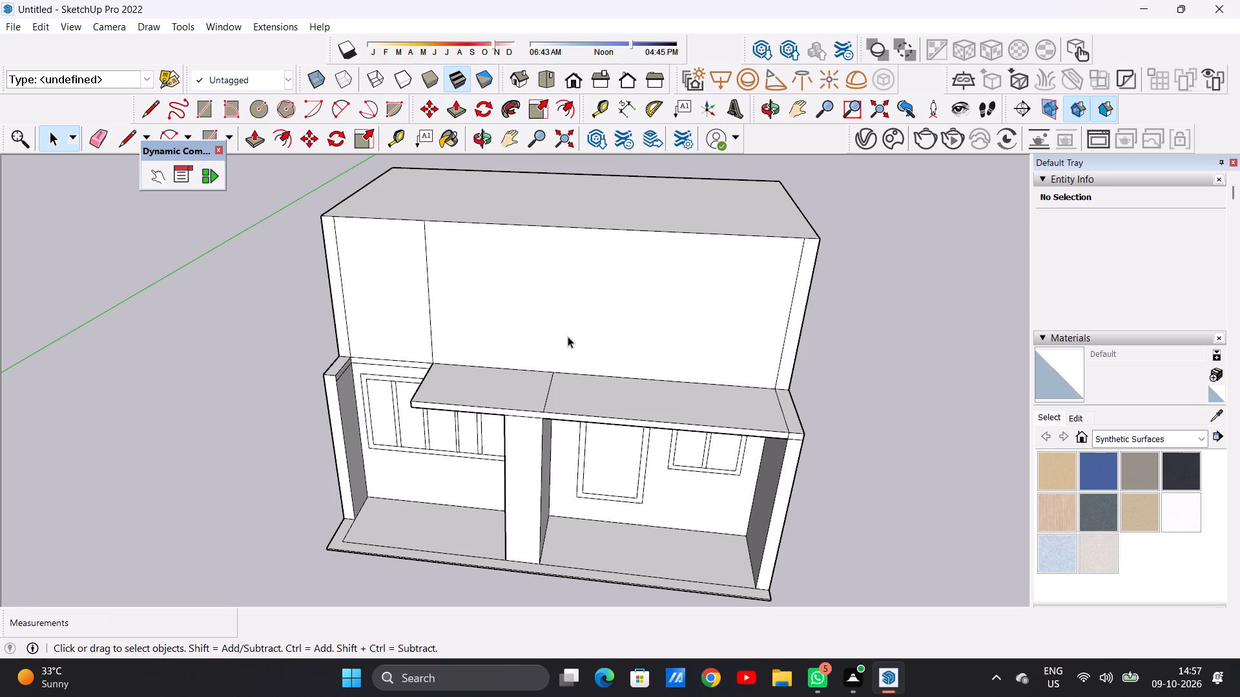
{"action": "scroll", "coordinate": [530, 354], "scroll_direction": "down", "scroll_amount": 3}
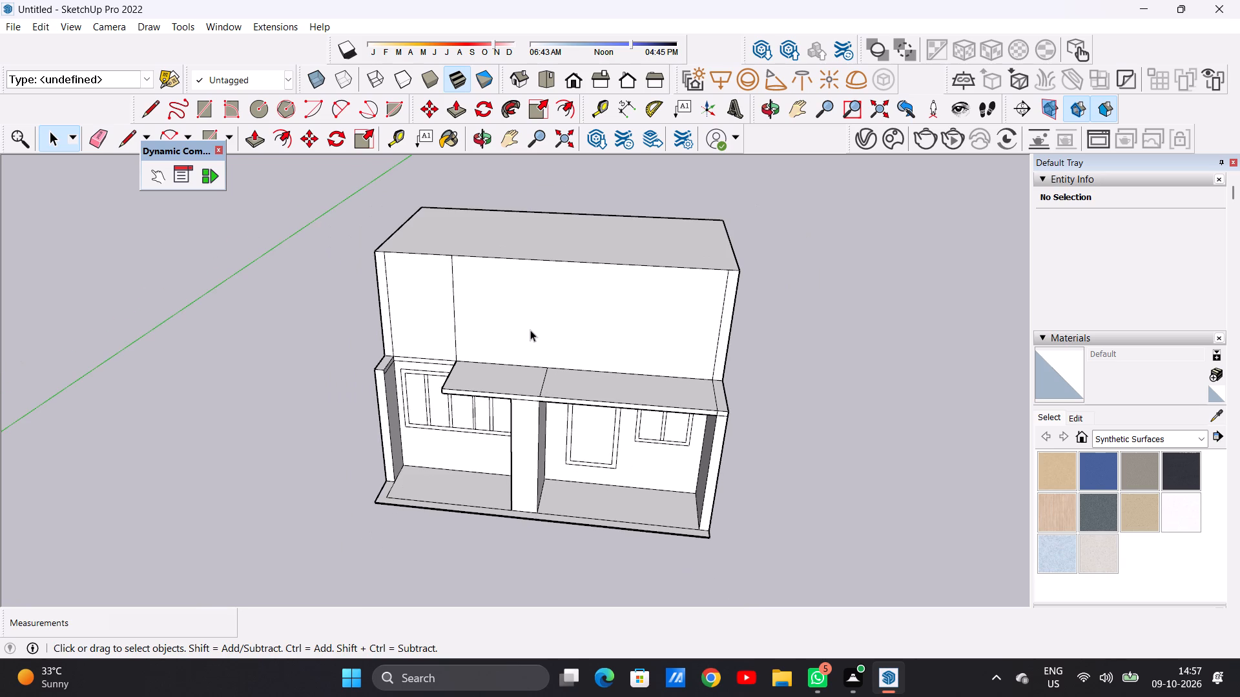
{"action": "scroll", "coordinate": [504, 345], "scroll_direction": "down", "scroll_amount": 3}
{"action": "middle_click_drag", "start_coordinate": [533, 347], "coordinate": [493, 320]}
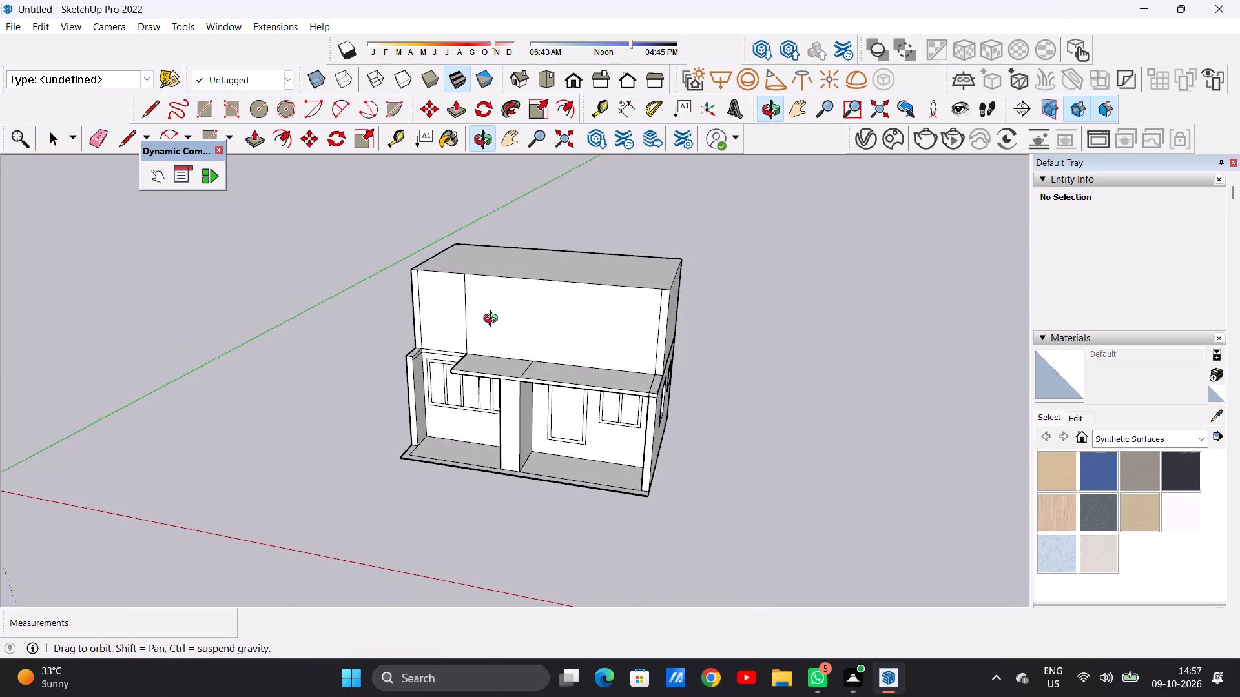
{"action": "middle_click_drag", "start_coordinate": [493, 320], "coordinate": [466, 381]}
{"action": "scroll", "coordinate": [492, 360], "scroll_direction": "up", "scroll_amount": 3}
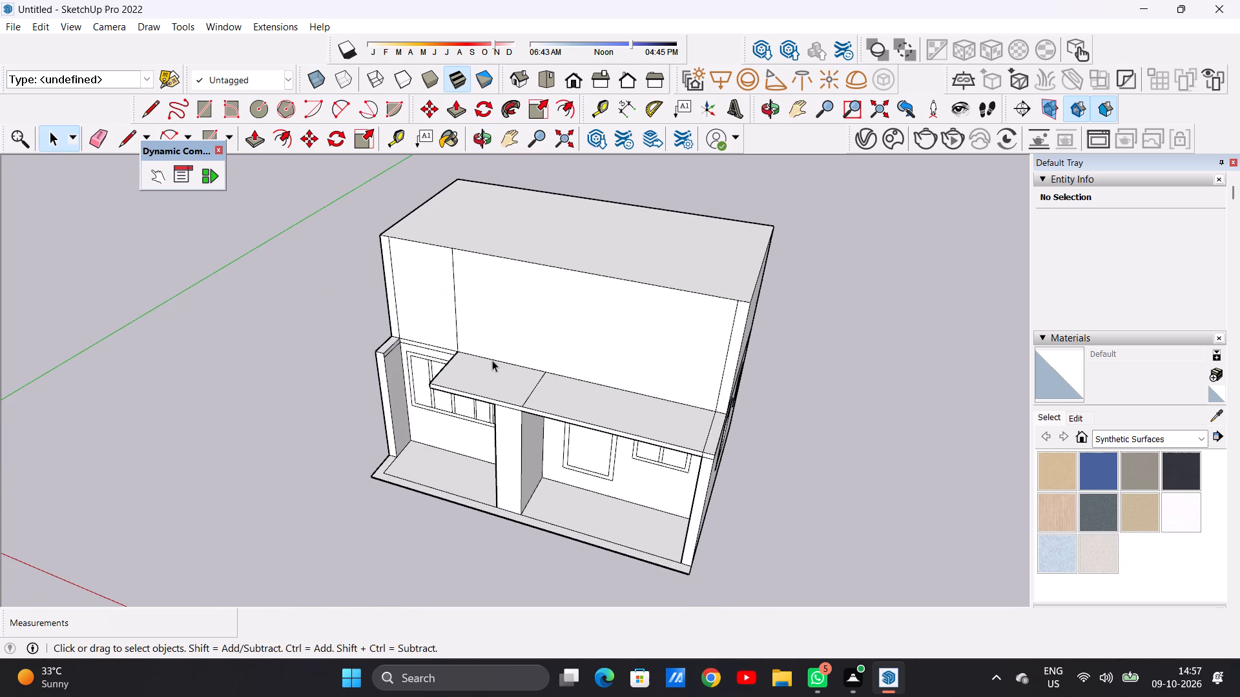
{"action": "key", "text": "p"}
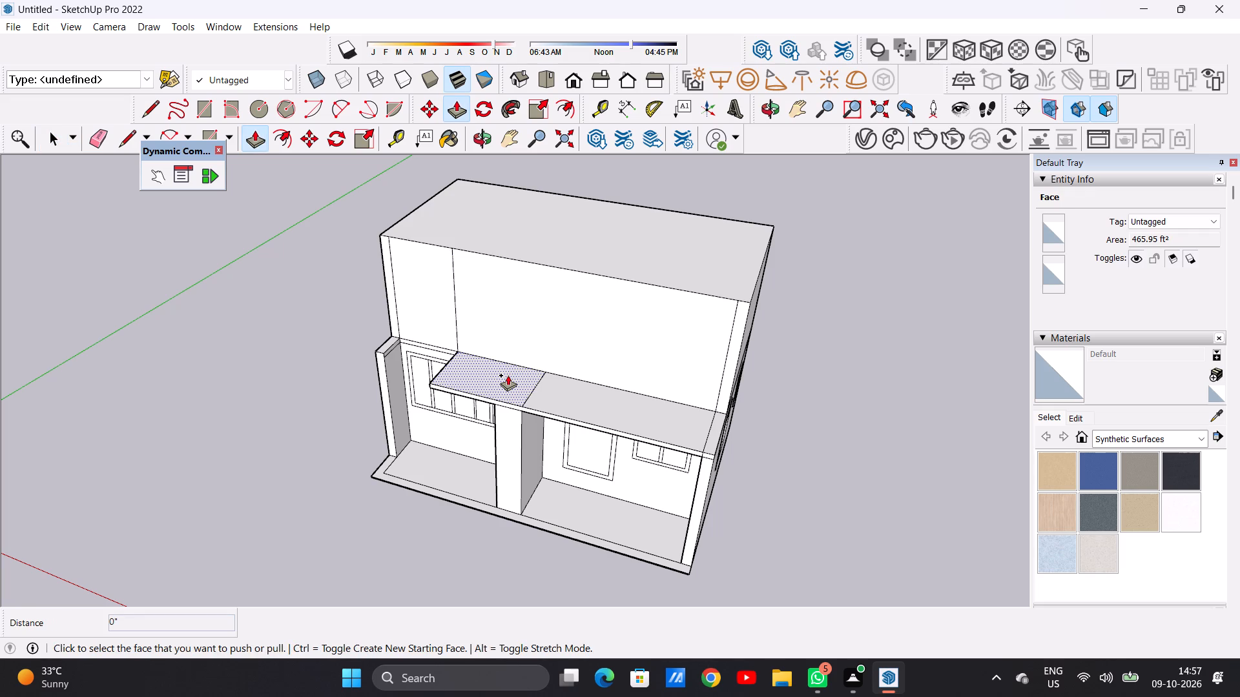
{"action": "left_click", "coordinate": [508, 375]}
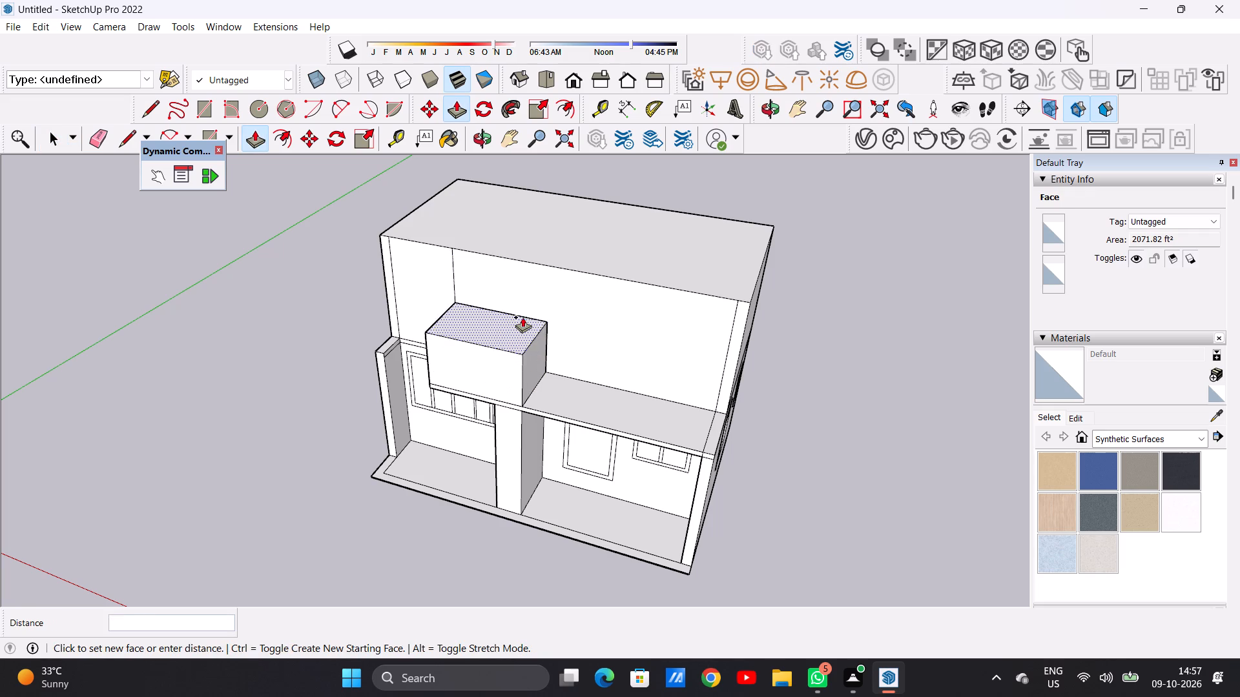
{"action": "left_click", "coordinate": [552, 263]}
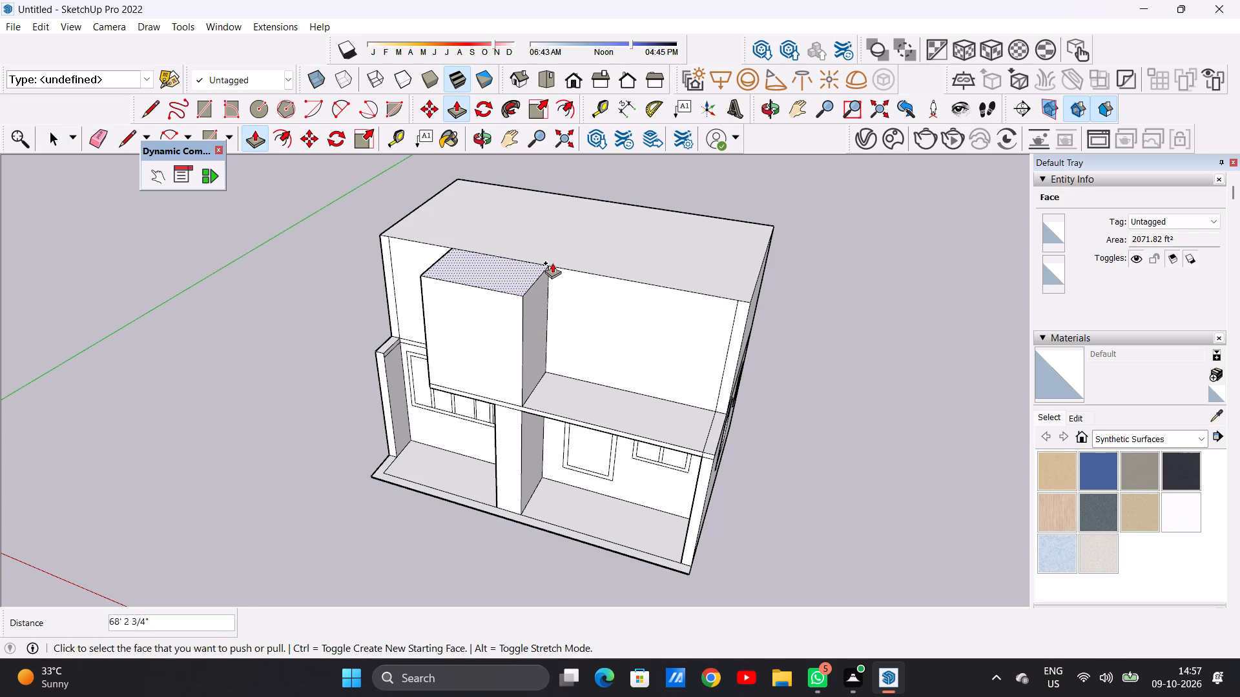
Examine the two-storey massing, especially the projecting upper block and the recessed wall beside it, from the front and both sides.
{"action": "key", "text": "space"}
{"action": "scroll", "coordinate": [509, 363], "scroll_direction": "down", "scroll_amount": 3}
{"action": "middle_click_drag", "start_coordinate": [513, 390], "coordinate": [564, 326]}
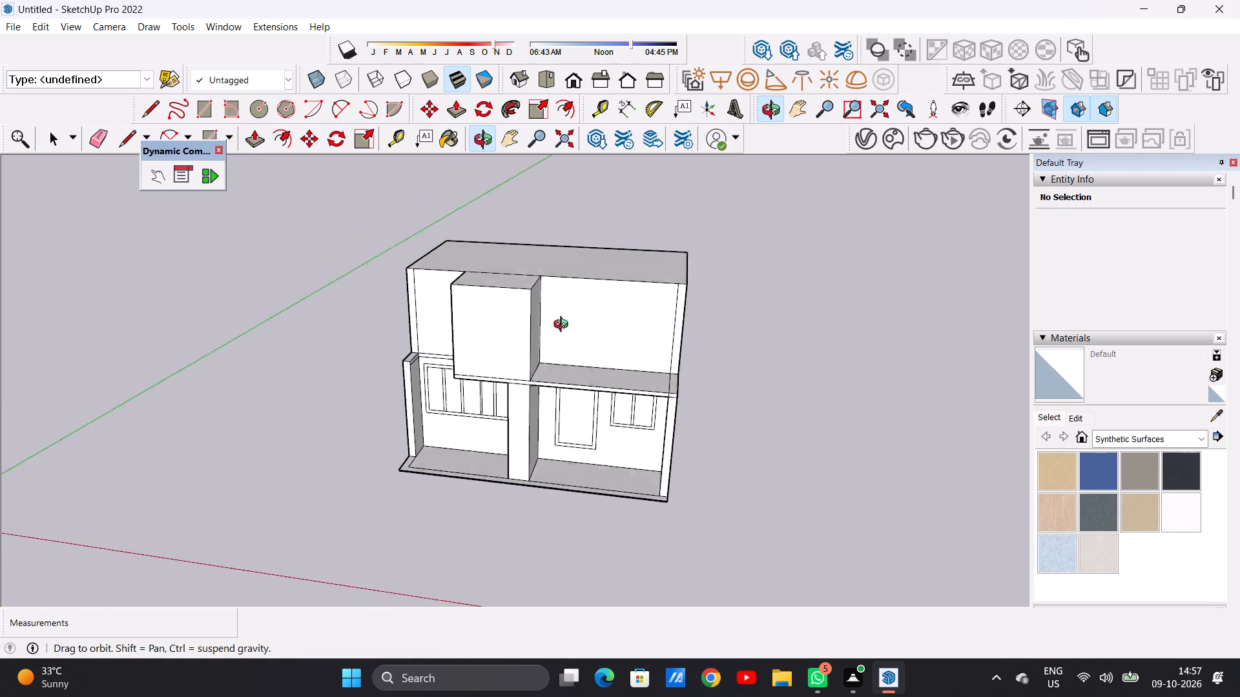
{"action": "middle_click_drag", "start_coordinate": [564, 326], "coordinate": [562, 284]}
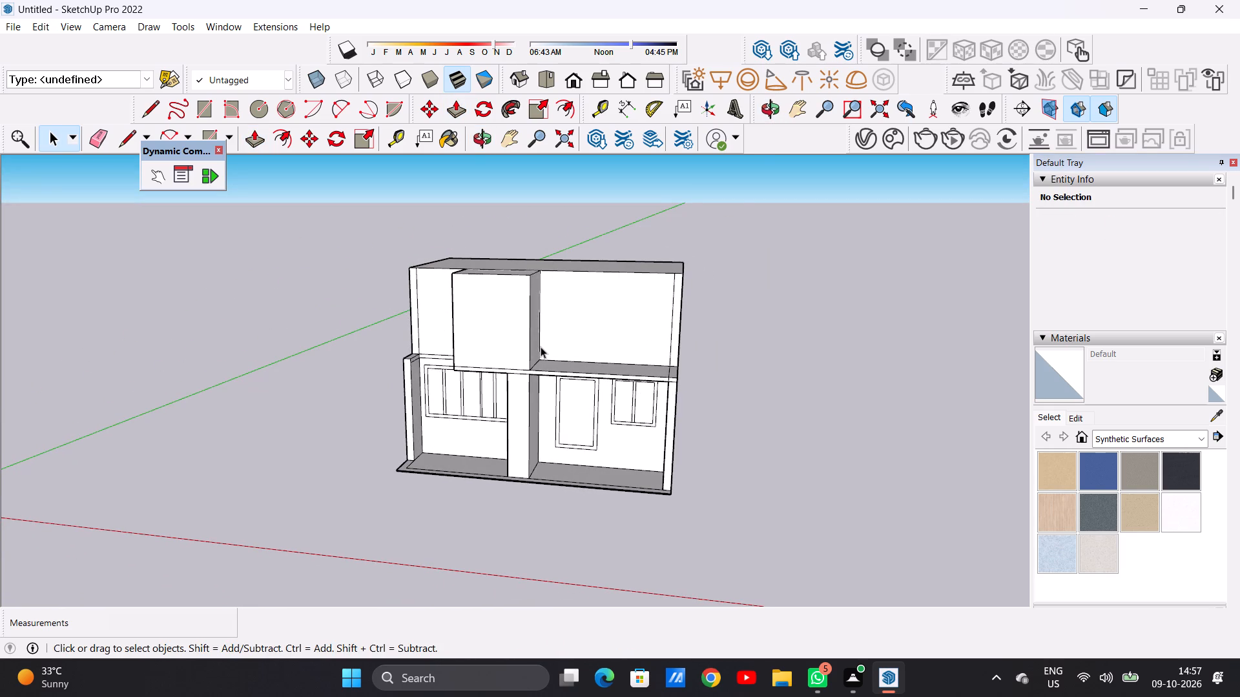
{"action": "scroll", "coordinate": [541, 347], "scroll_direction": "down", "scroll_amount": 1}
{"action": "middle_click_drag", "start_coordinate": [513, 357], "coordinate": [404, 422]}
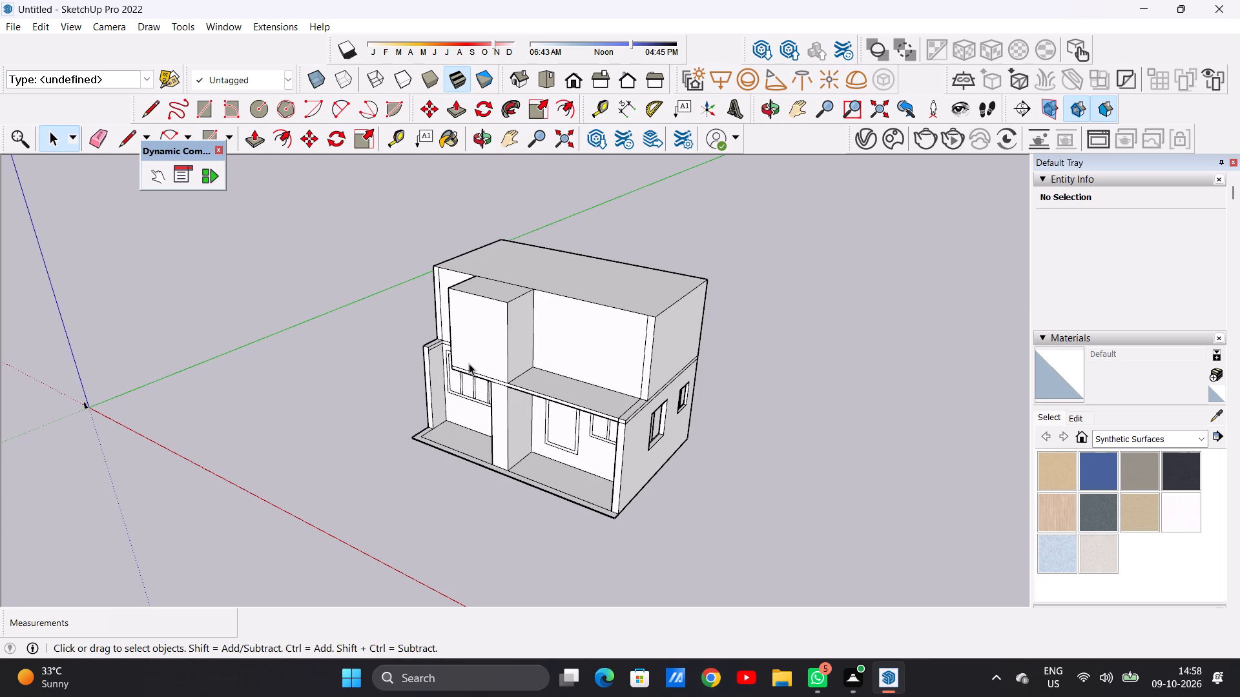
{"action": "scroll", "coordinate": [484, 371], "scroll_direction": "down", "scroll_amount": 3}
{"action": "middle_click_drag", "start_coordinate": [482, 383], "coordinate": [613, 358]}
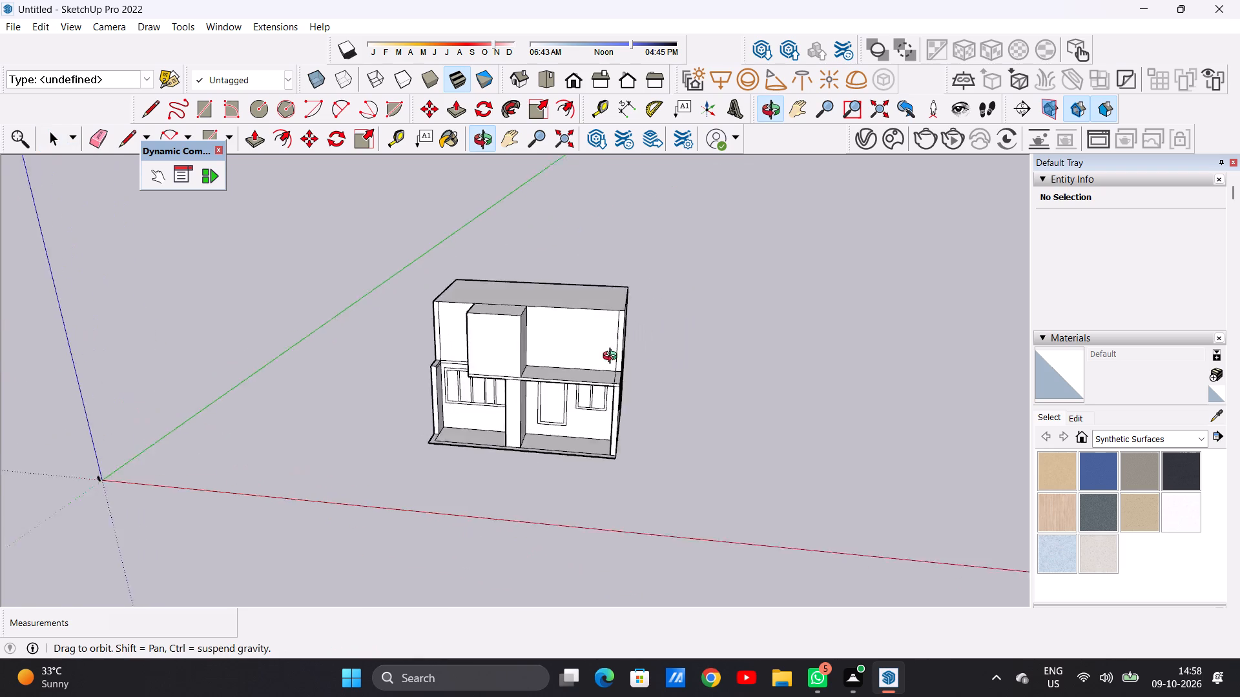
{"action": "middle_click_drag", "start_coordinate": [613, 358], "coordinate": [744, 366]}
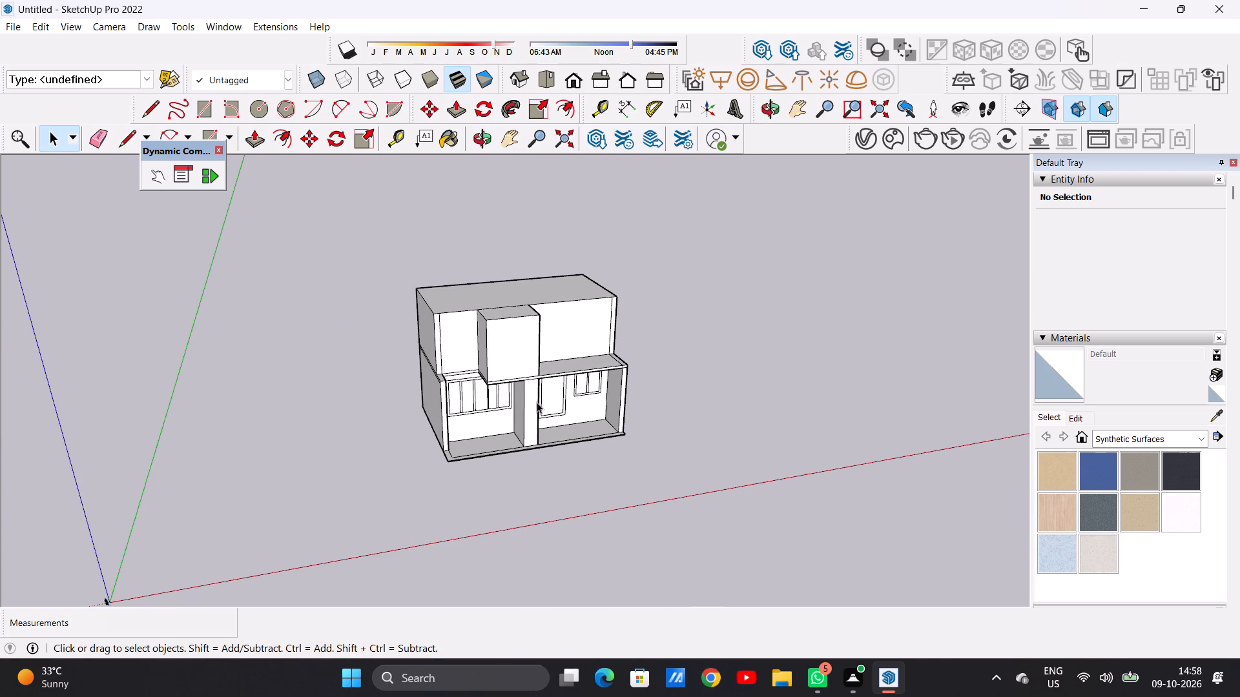
{"action": "middle_click_drag", "start_coordinate": [537, 402], "coordinate": [439, 397]}
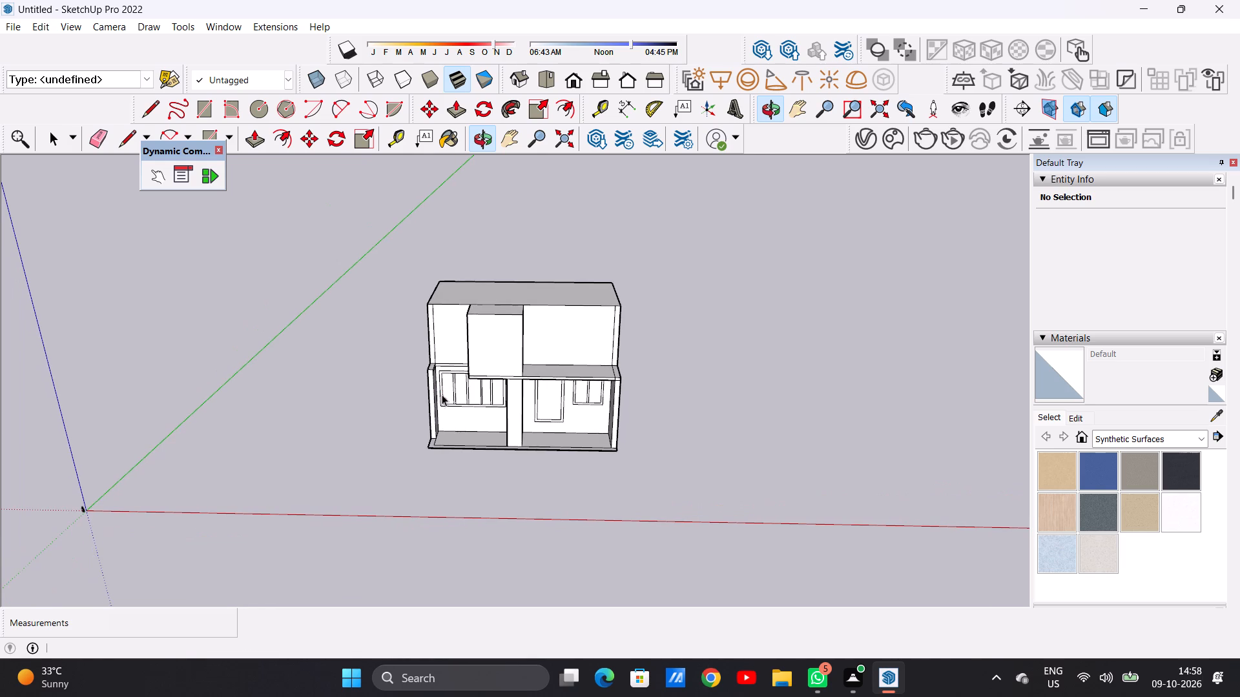
{"action": "scroll", "coordinate": [459, 388], "scroll_direction": "down", "scroll_amount": 2}
{"action": "scroll", "coordinate": [492, 335], "scroll_direction": "up", "scroll_amount": 6}
{"action": "middle_click_drag", "start_coordinate": [550, 375], "coordinate": [427, 339]}
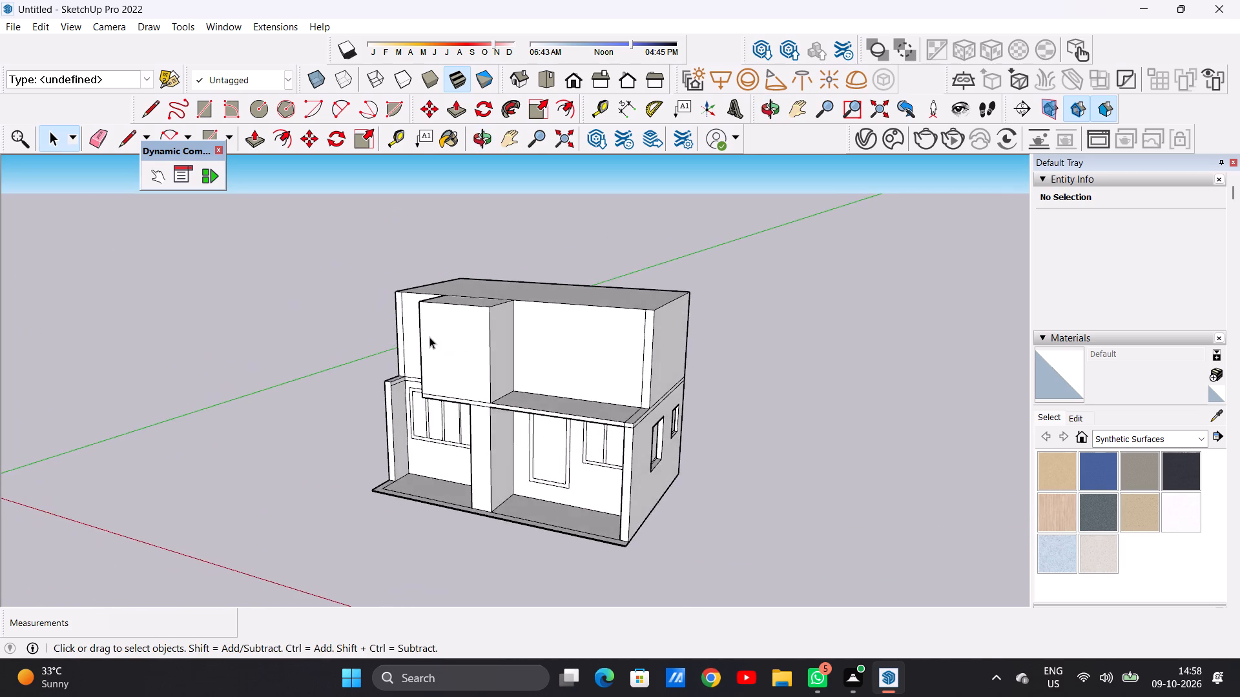
{"action": "scroll", "coordinate": [442, 336], "scroll_direction": "up", "scroll_amount": 5}
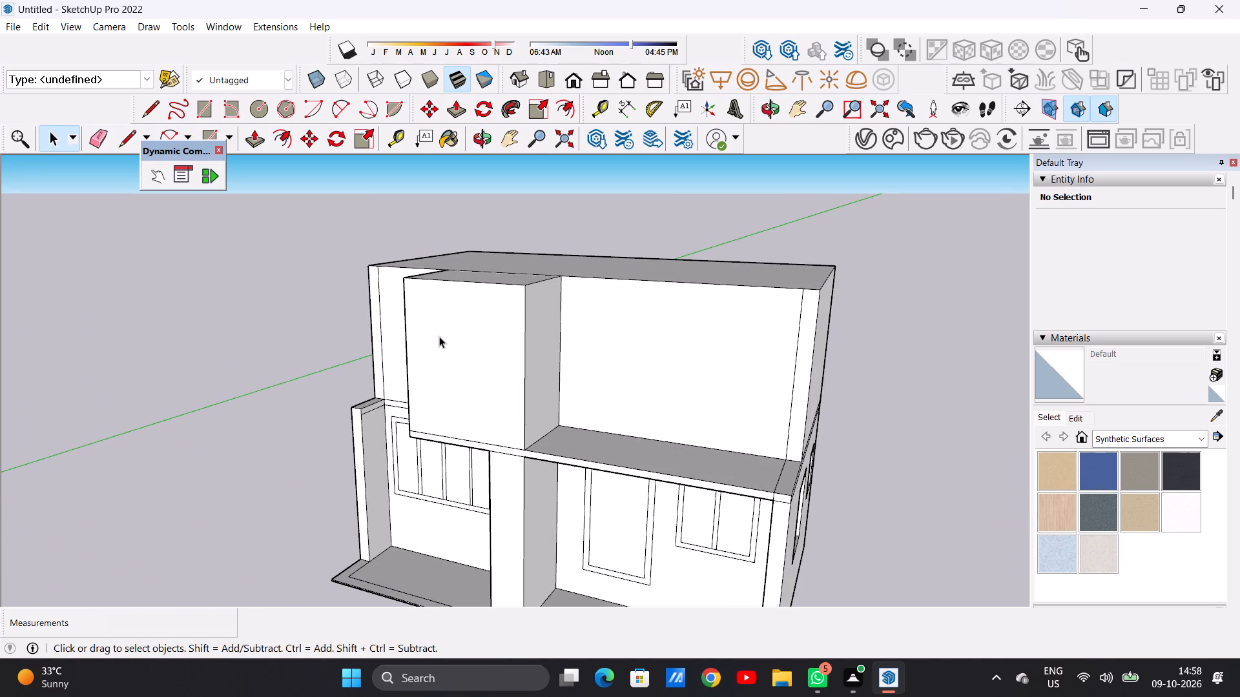
{"action": "scroll", "coordinate": [587, 334], "scroll_direction": "down", "scroll_amount": 2}
{"action": "middle_click_drag", "start_coordinate": [575, 430], "coordinate": [633, 412]}
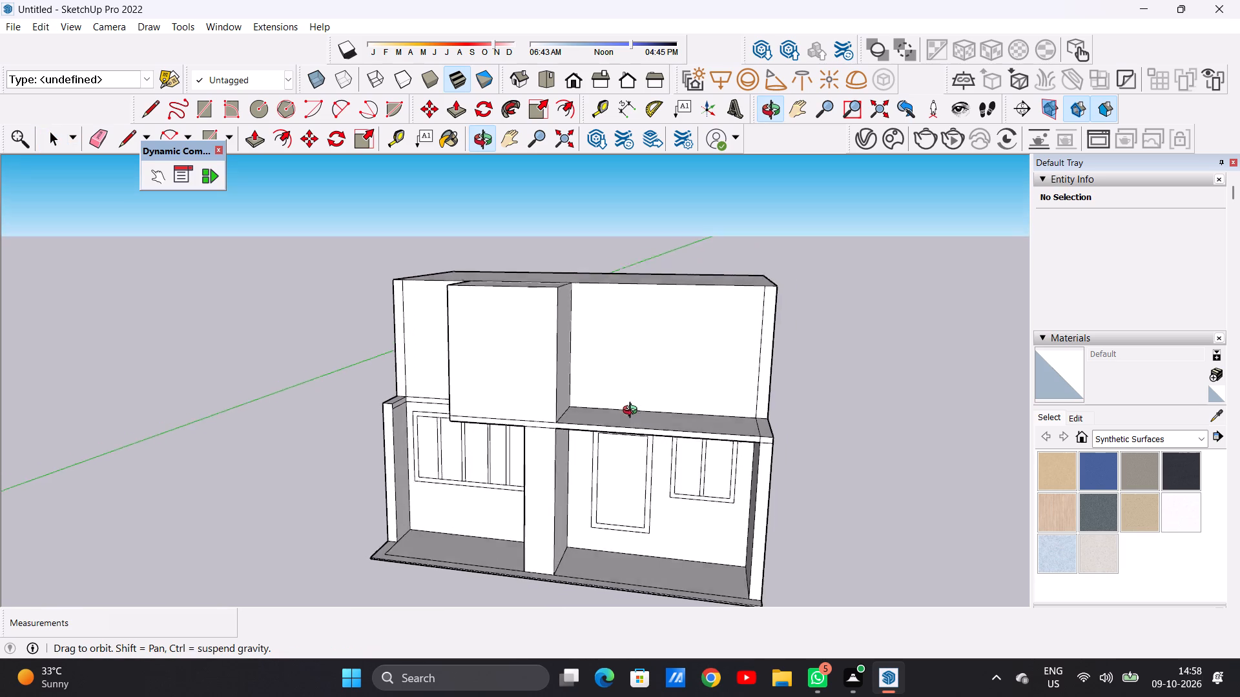
{"action": "middle_click_drag", "start_coordinate": [633, 412], "coordinate": [635, 397]}
{"action": "middle_click_drag", "start_coordinate": [635, 397], "coordinate": [664, 390]}
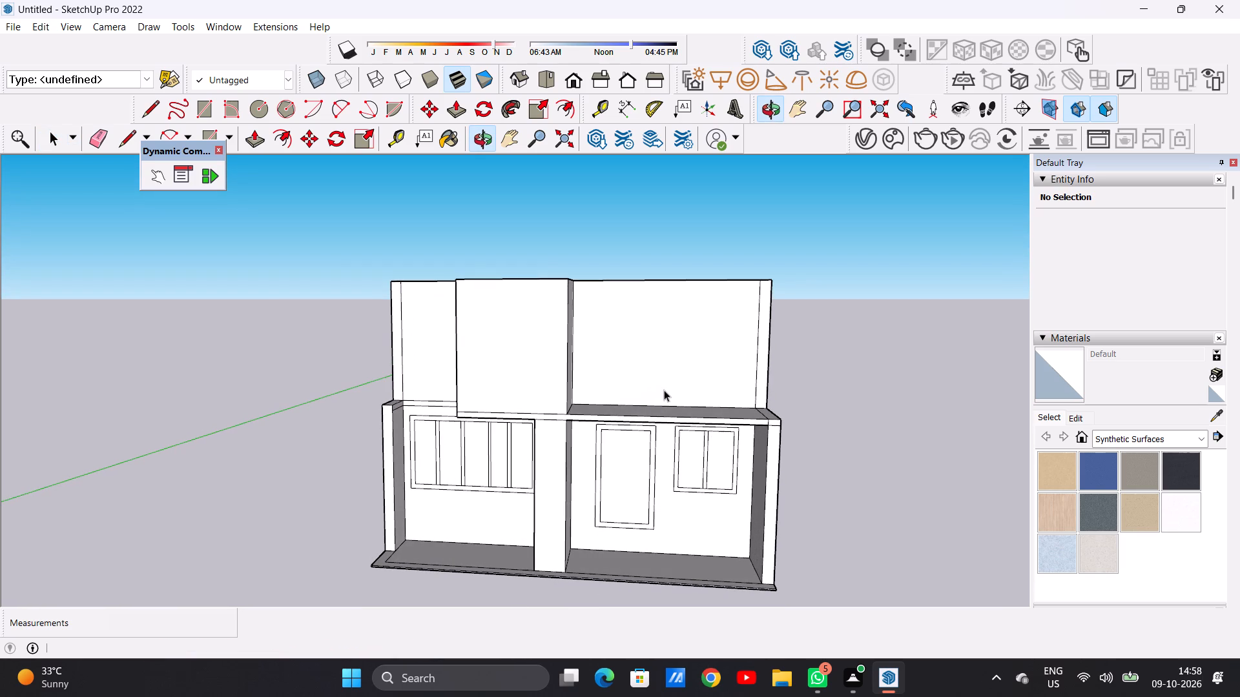
{"action": "scroll", "coordinate": [524, 458], "scroll_direction": "down", "scroll_amount": 5}
{"action": "scroll", "coordinate": [653, 386], "scroll_direction": "up", "scroll_amount": 2}
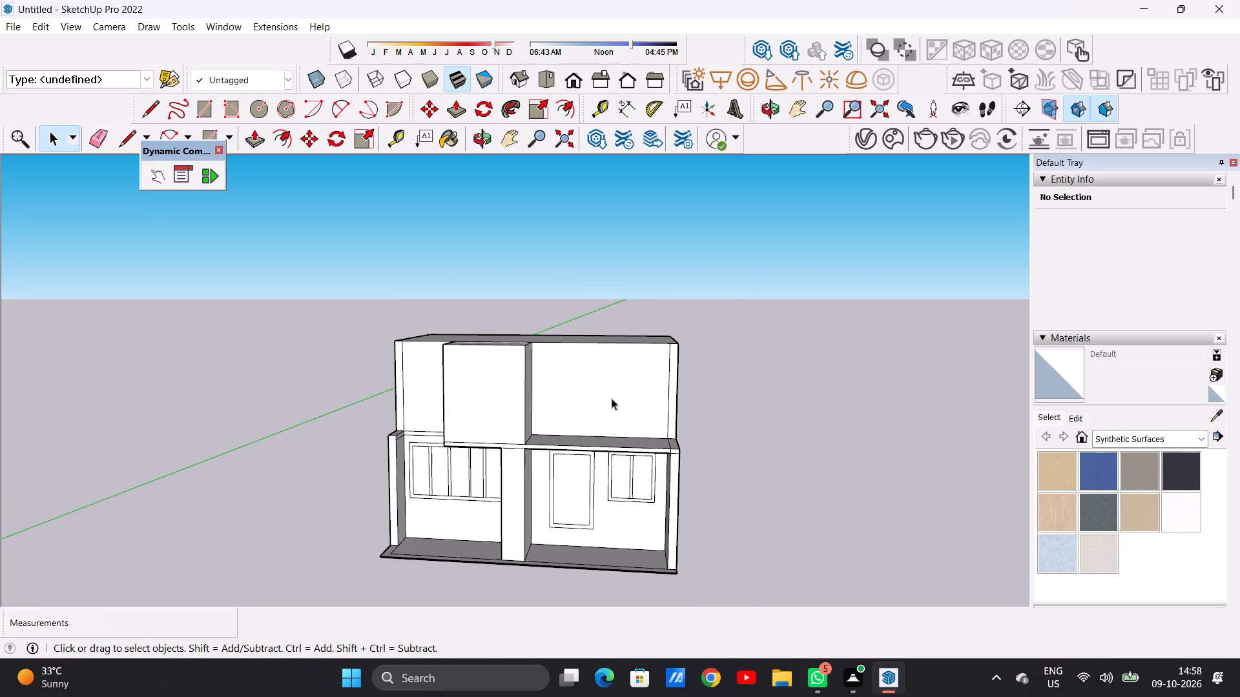
{"action": "middle_click_drag", "start_coordinate": [616, 384], "coordinate": [619, 361]}
{"action": "scroll", "coordinate": [628, 387], "scroll_direction": "up", "scroll_amount": 3}
{"action": "scroll", "coordinate": [628, 396], "scroll_direction": "down", "scroll_amount": 1}
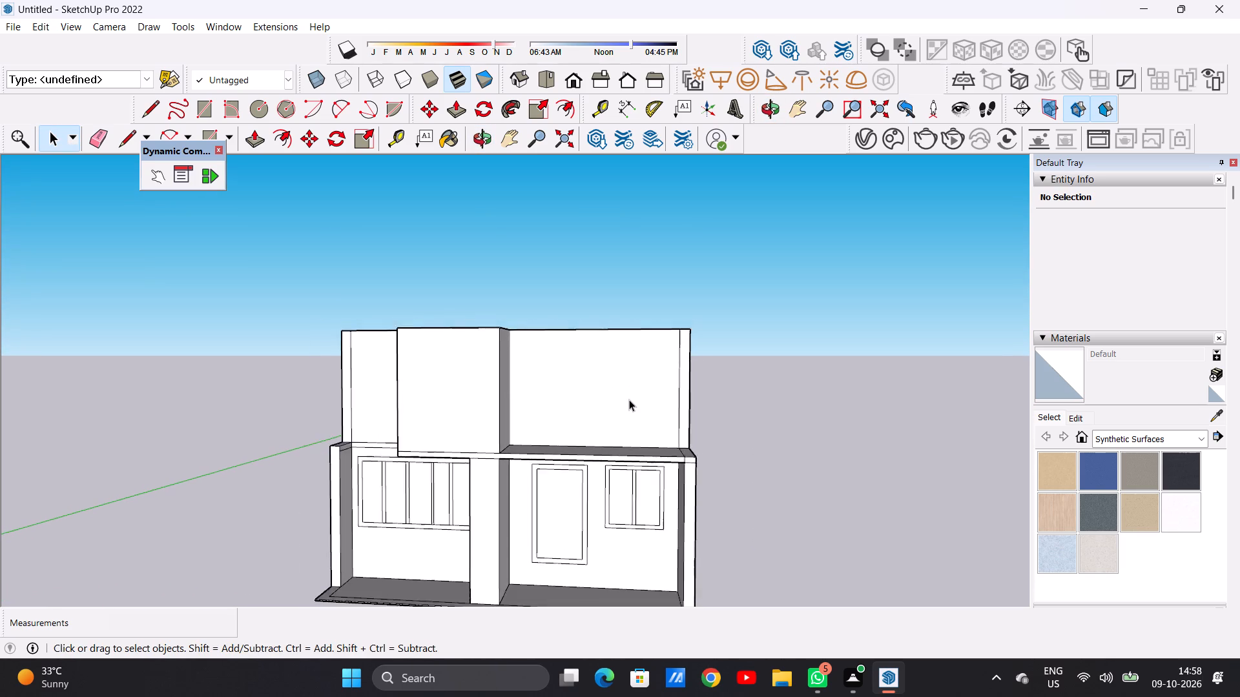
{"action": "scroll", "coordinate": [629, 399], "scroll_direction": "down", "scroll_amount": 2}
{"action": "scroll", "coordinate": [564, 387], "scroll_direction": "up", "scroll_amount": 4}
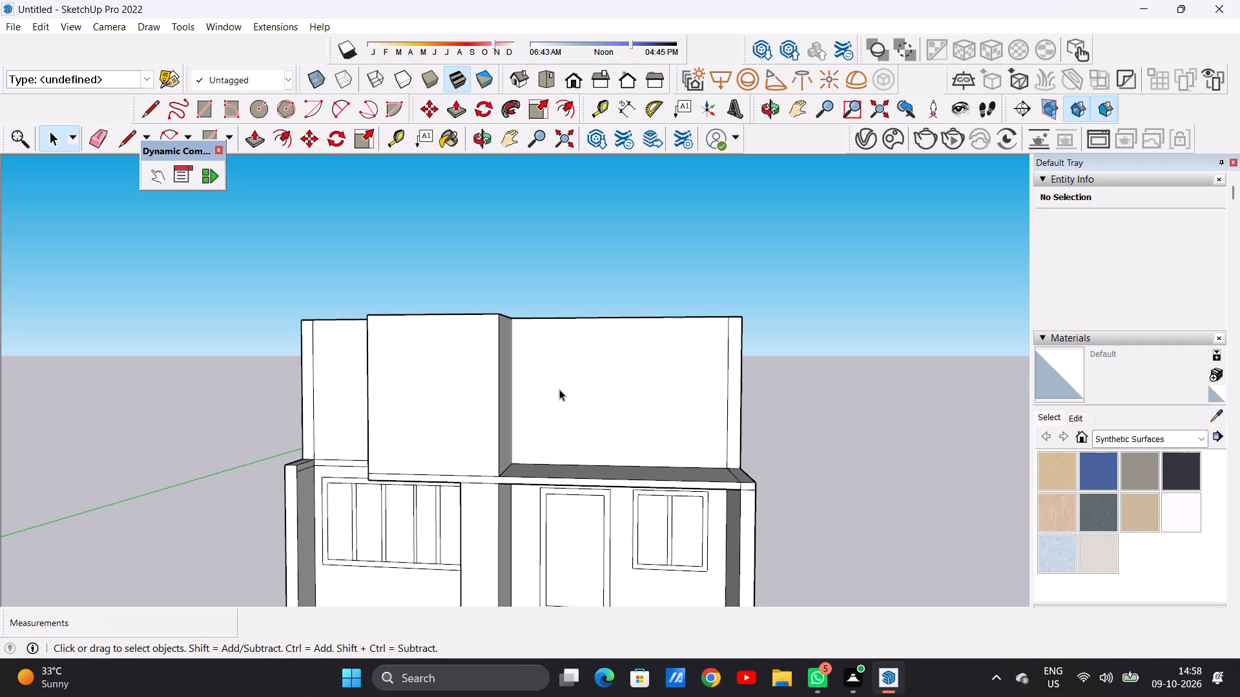
{"action": "middle_click_drag", "start_coordinate": [559, 389], "coordinate": [620, 378]}
{"action": "middle_click_drag", "start_coordinate": [618, 378], "coordinate": [561, 386]}
{"action": "scroll", "coordinate": [572, 414], "scroll_direction": "down", "scroll_amount": 5}
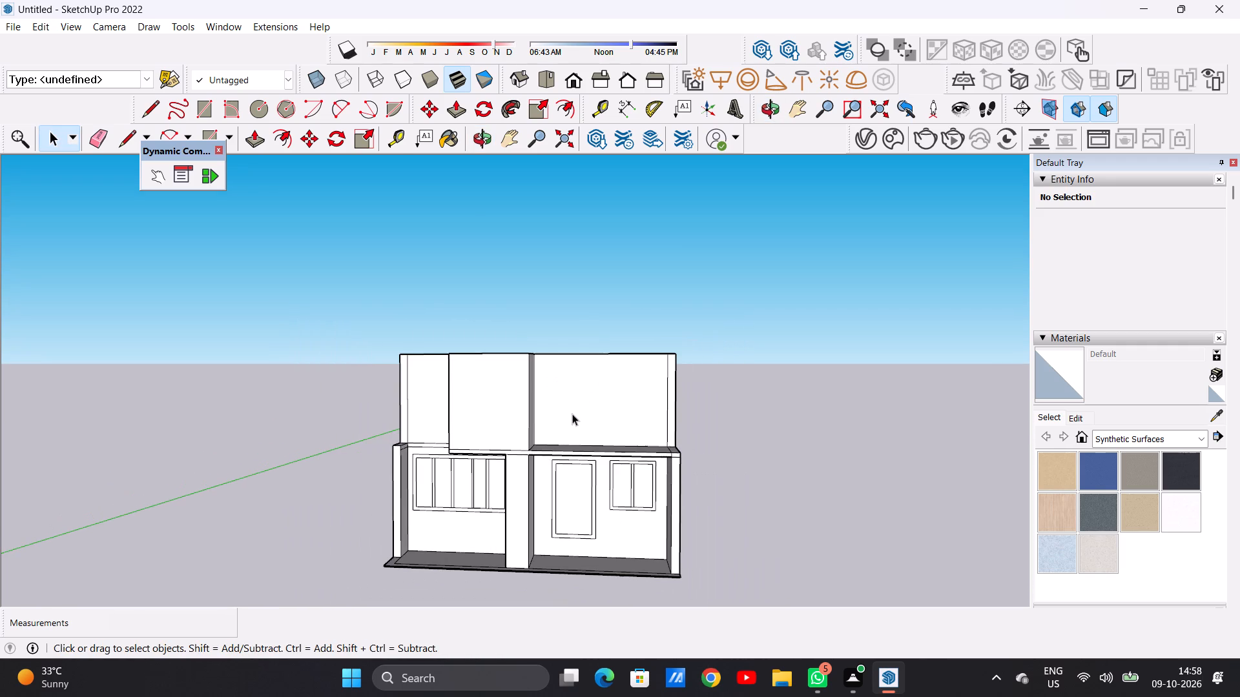
{"action": "scroll", "coordinate": [617, 394], "scroll_direction": "up", "scroll_amount": 1}
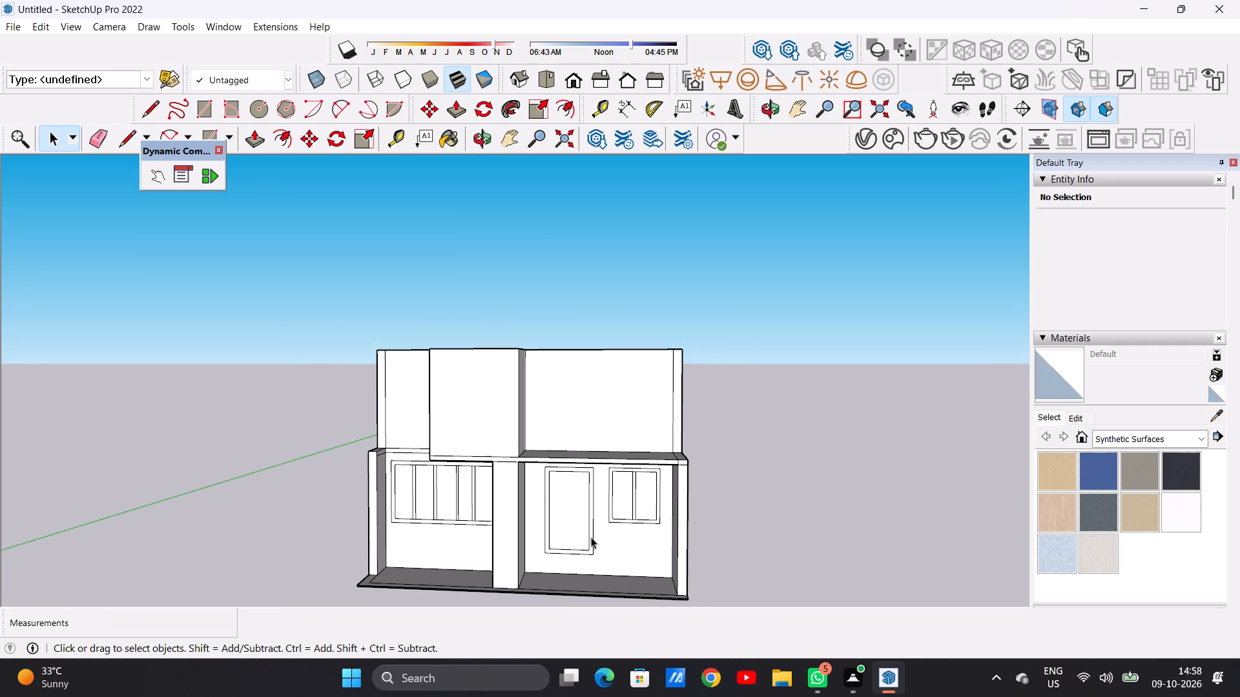
{"action": "triple_click", "coordinate": [578, 527]}
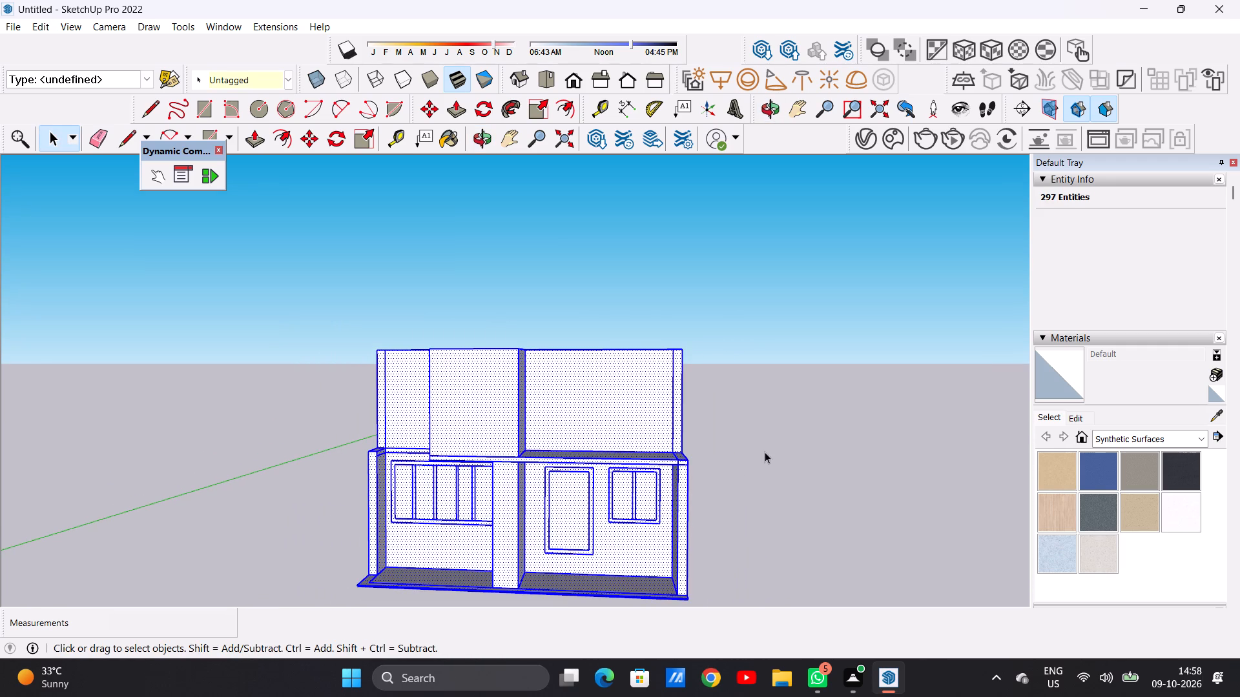
{"action": "left_click", "coordinate": [765, 452]}
Draw a door rectangle about 59' 4 3/4" high by 29' 10 1/2" wide on the recessed upper-storey wall beside the projecting block, standing on the canopy.
{"action": "scroll", "coordinate": [638, 412], "scroll_direction": "up", "scroll_amount": 4}
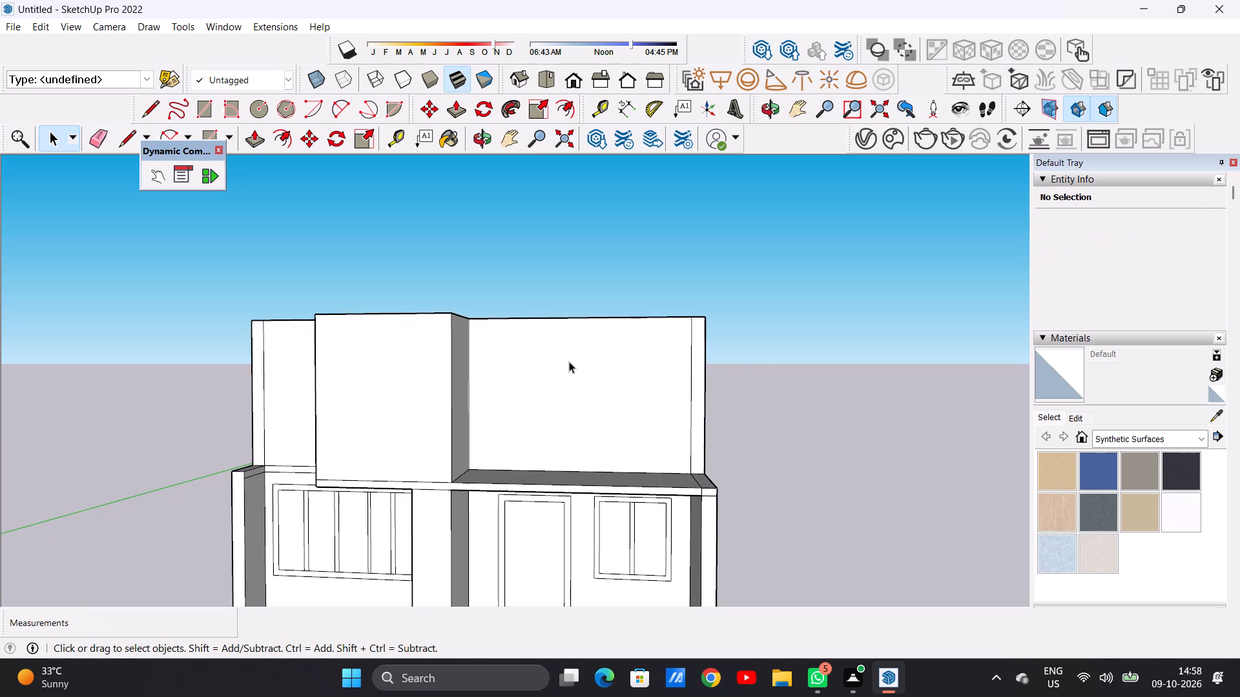
{"action": "scroll", "coordinate": [569, 361], "scroll_direction": "up", "scroll_amount": 3}
{"action": "key", "text": "r"}
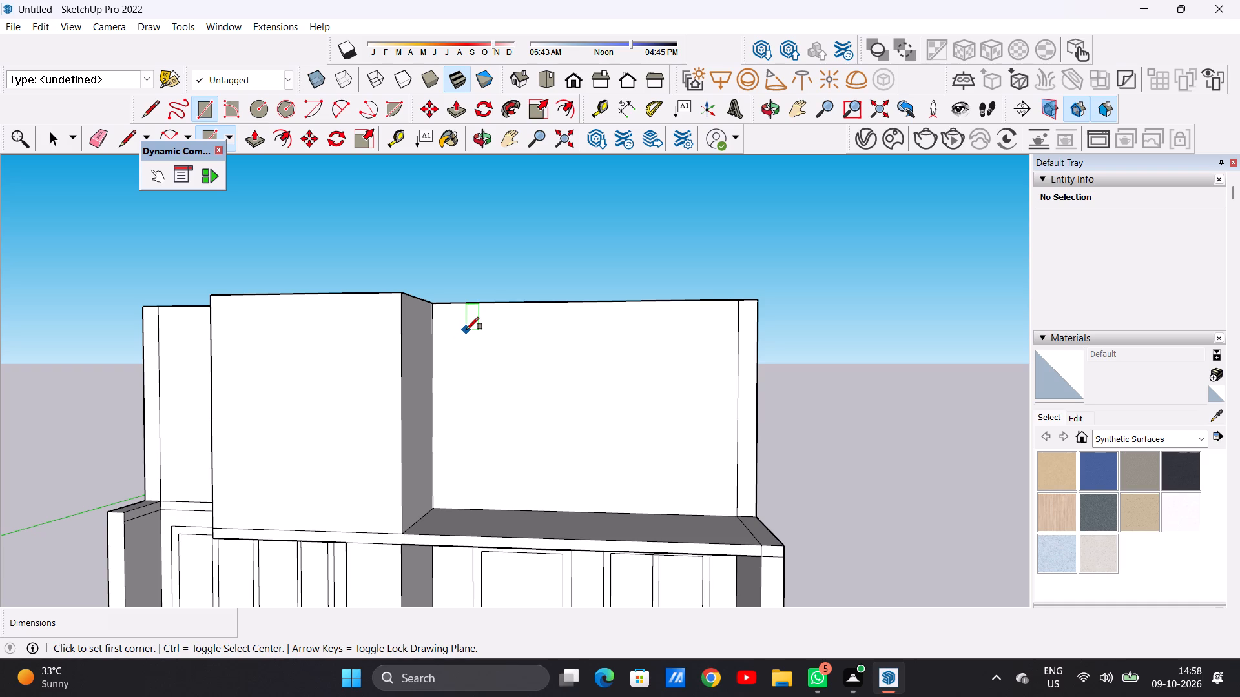
{"action": "left_click", "coordinate": [466, 330]}
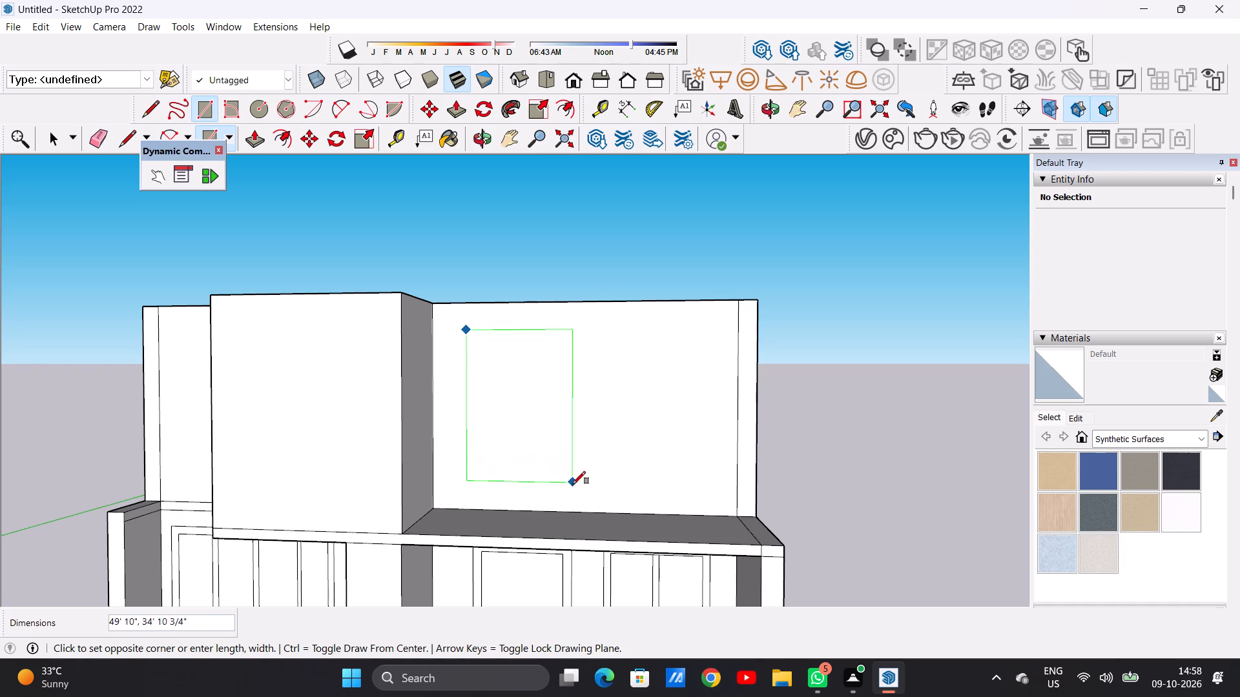
{"action": "left_click", "coordinate": [557, 512]}
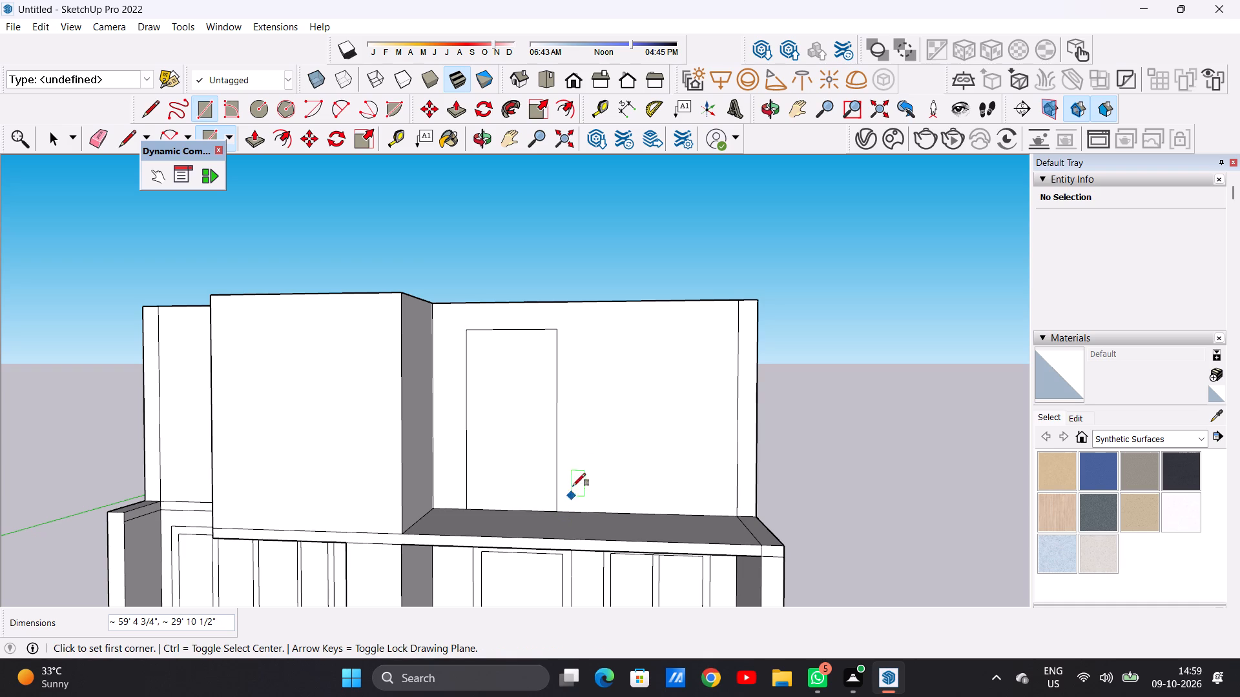
{"action": "scroll", "coordinate": [608, 399], "scroll_direction": "up", "scroll_amount": 2}
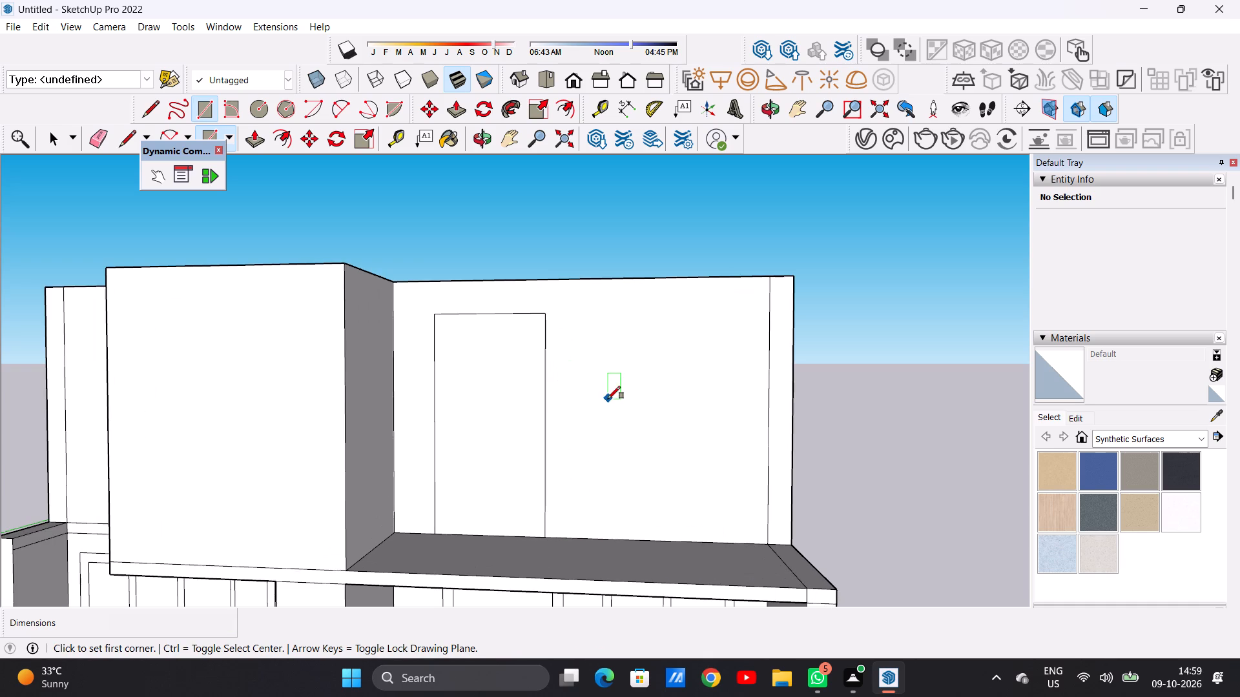
{"action": "key", "text": "space"}
Offset the upper door rectangle inward about 1' 11 5/8" to form its frame.
{"action": "type", "text": "OF"}
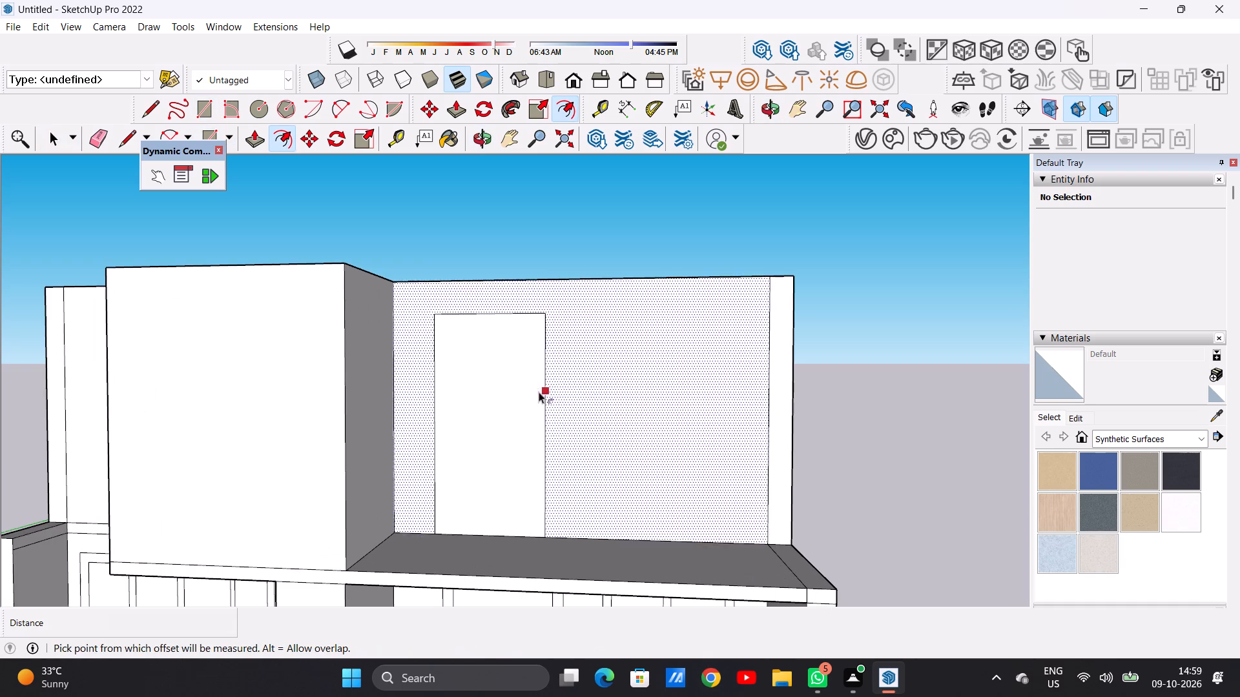
{"action": "left_click", "coordinate": [464, 330]}
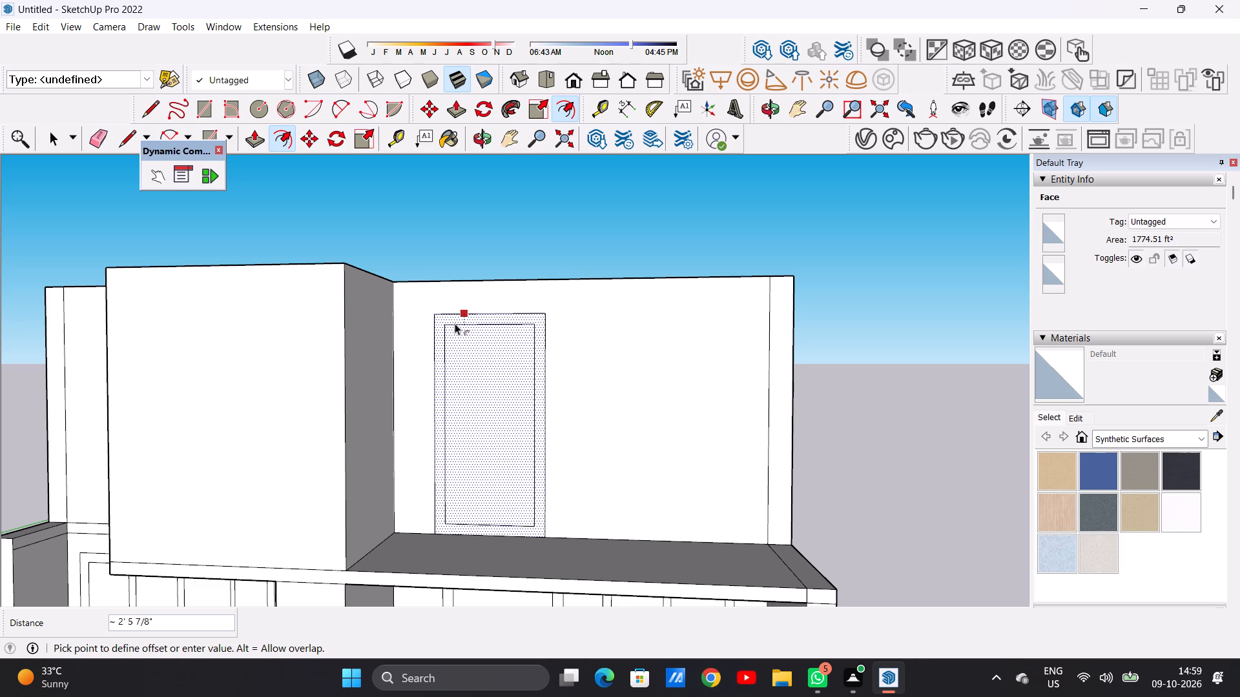
{"action": "left_click", "coordinate": [453, 321]}
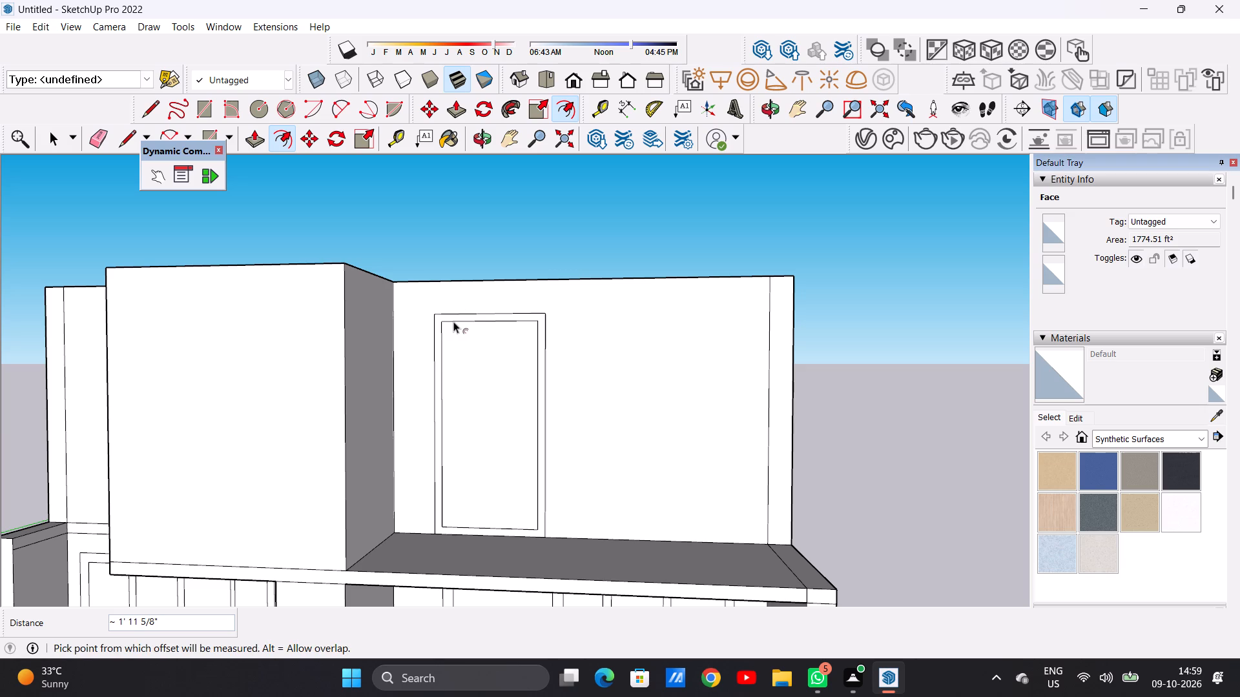
{"action": "key", "text": "space"}
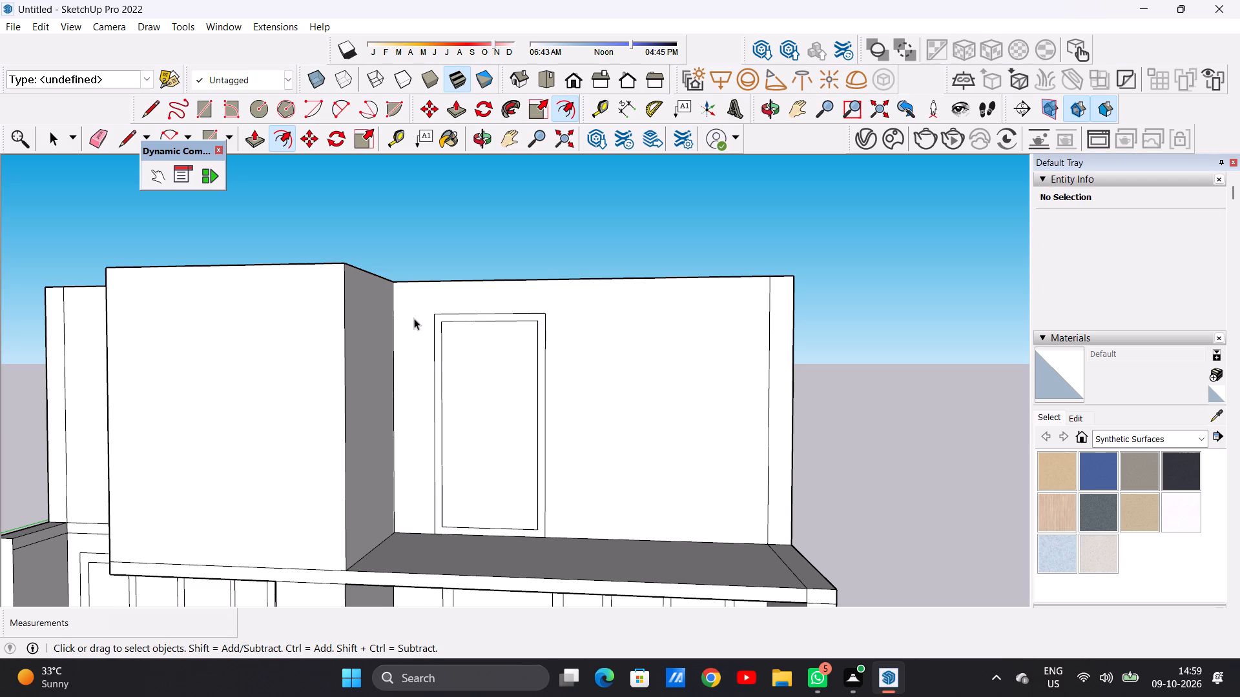
Draw a window rectangle about 45' 5 1/8" high by 38' 2 1/16" wide on the upper-storey wall, between the door and the wall's outer end.
{"action": "scroll", "coordinate": [414, 318], "scroll_direction": "down", "scroll_amount": 7}
{"action": "scroll", "coordinate": [496, 339], "scroll_direction": "down", "scroll_amount": 1}
{"action": "scroll", "coordinate": [566, 329], "scroll_direction": "up", "scroll_amount": 3}
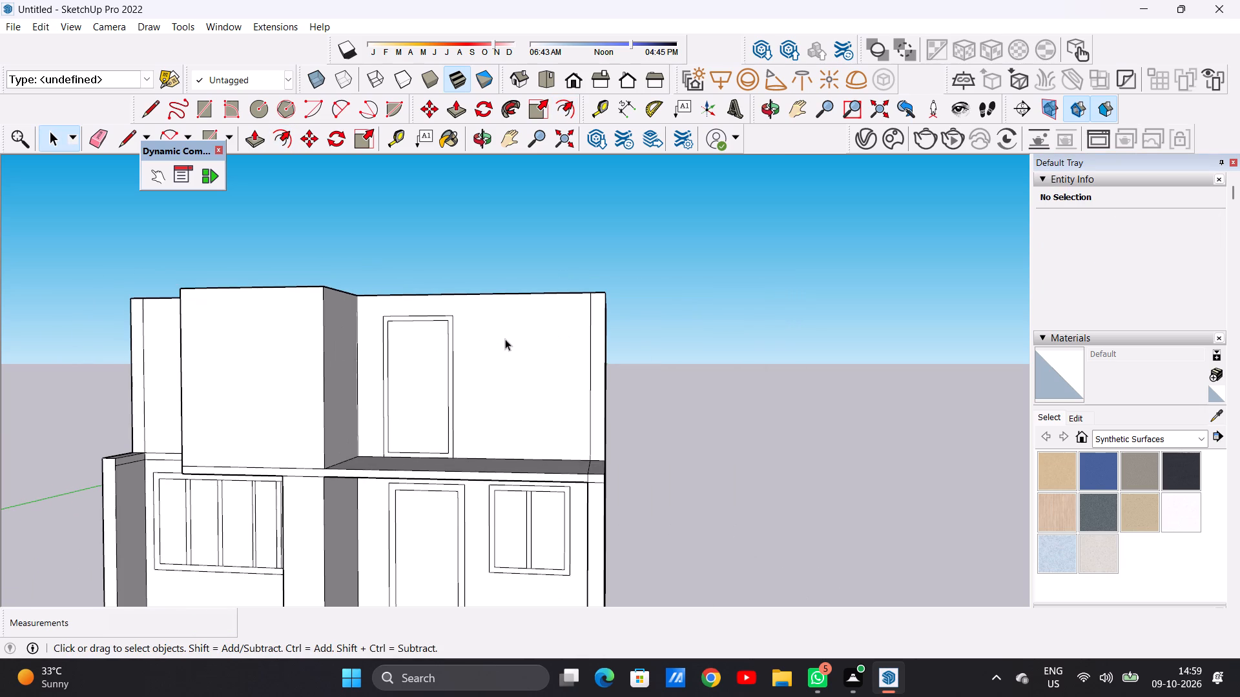
{"action": "middle_click_drag", "start_coordinate": [537, 348], "coordinate": [558, 348]}
{"action": "scroll", "coordinate": [535, 347], "scroll_direction": "up", "scroll_amount": 2}
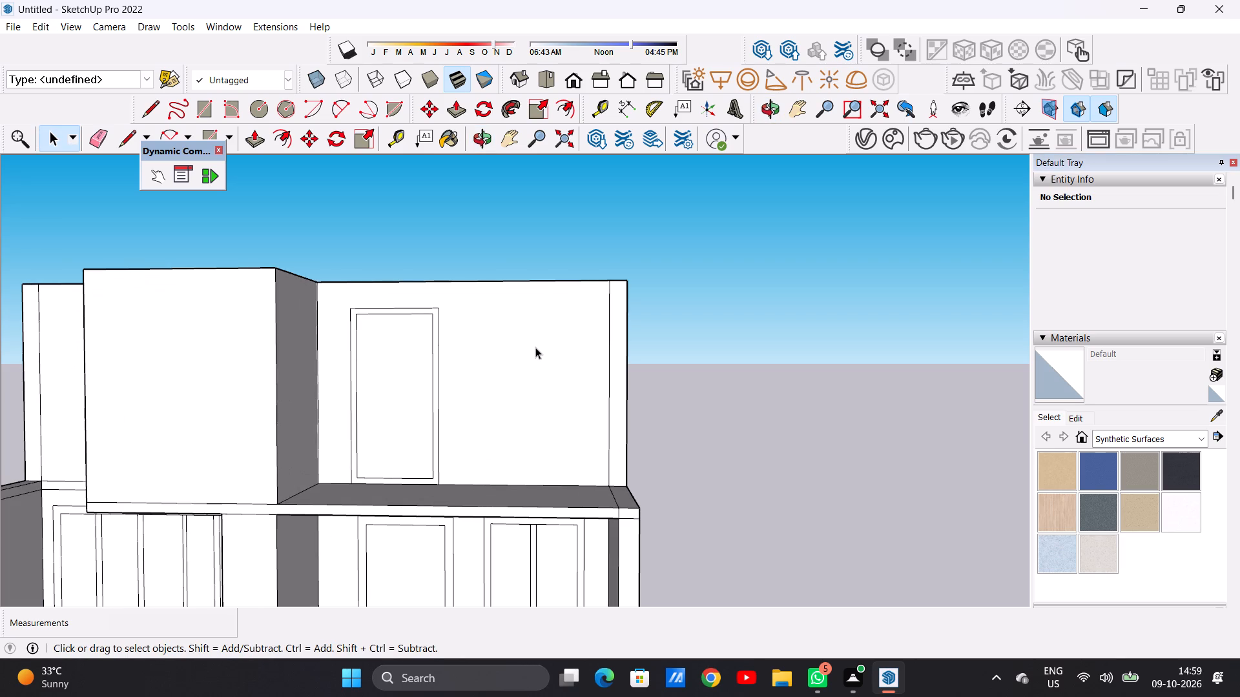
{"action": "key", "text": "r"}
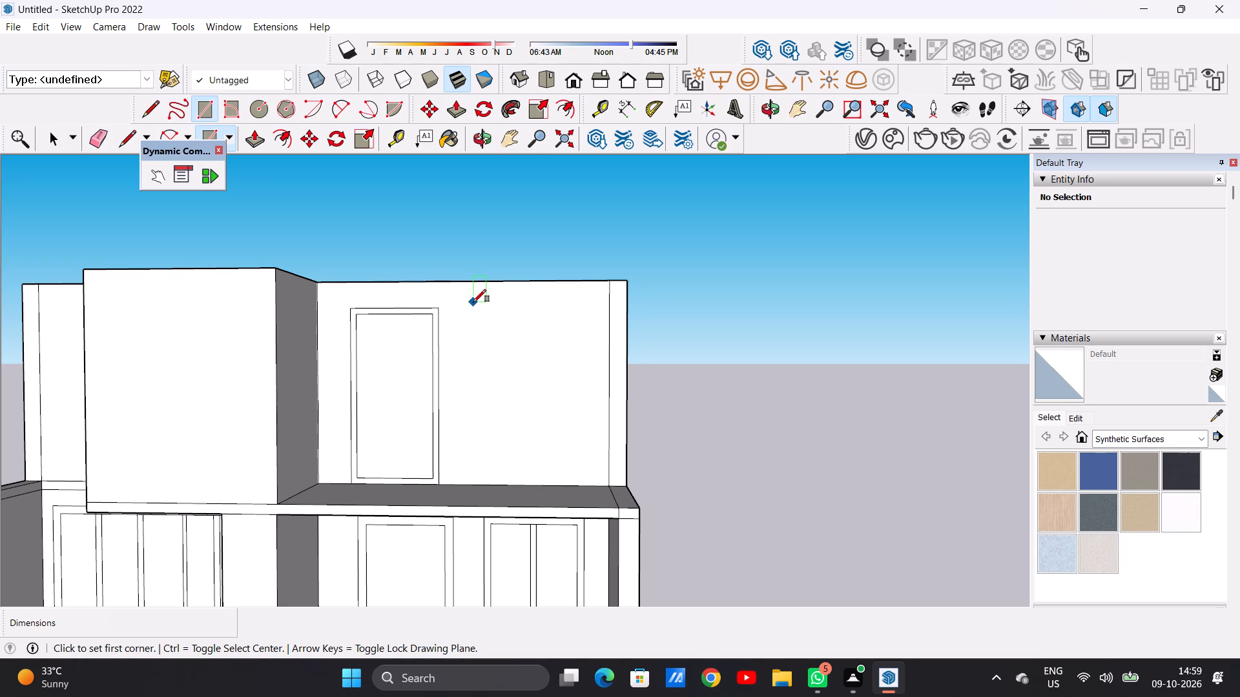
{"action": "left_click", "coordinate": [465, 304]}
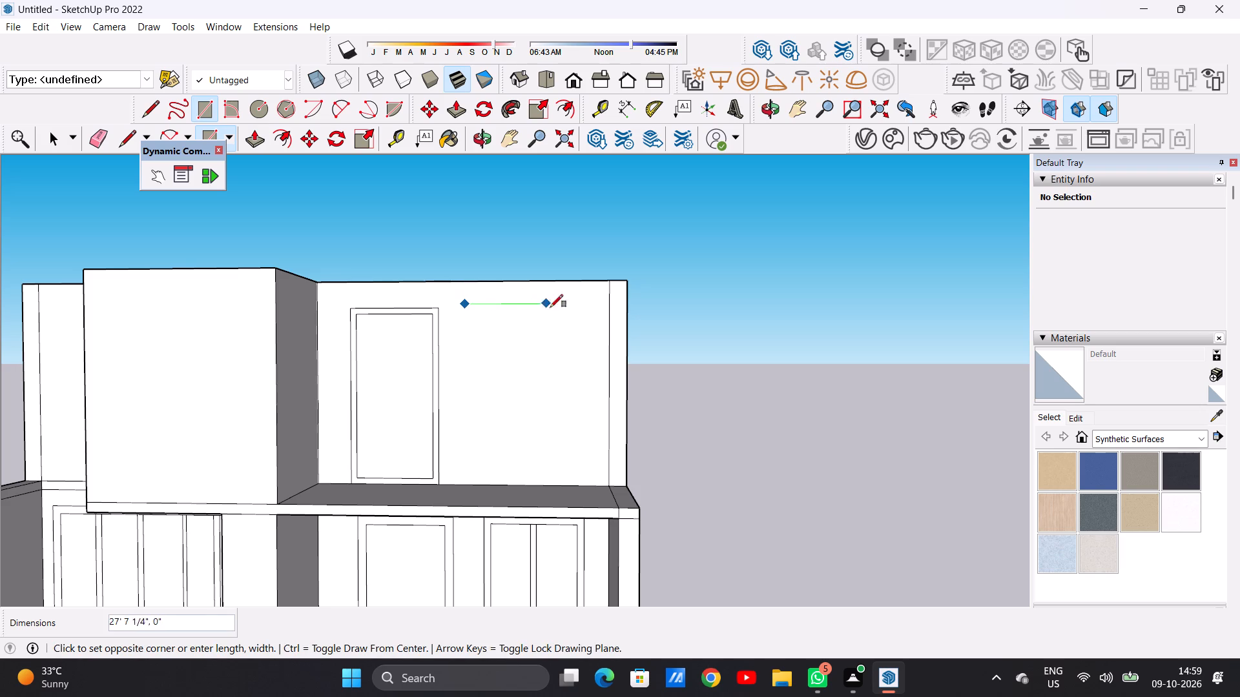
{"action": "left_click", "coordinate": [579, 440]}
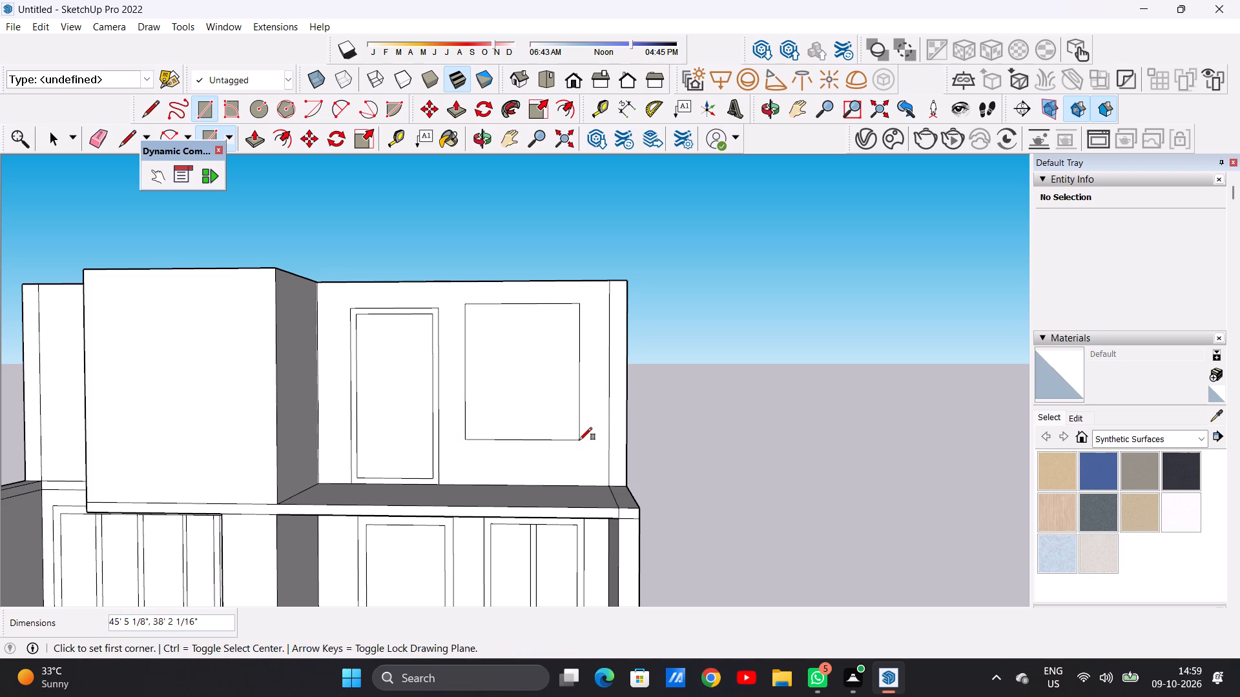
{"action": "key", "text": "space"}
Offset the upper window rectangle inward about 2' 7 7/16" to form its frame.
{"action": "type", "text": "OF"}
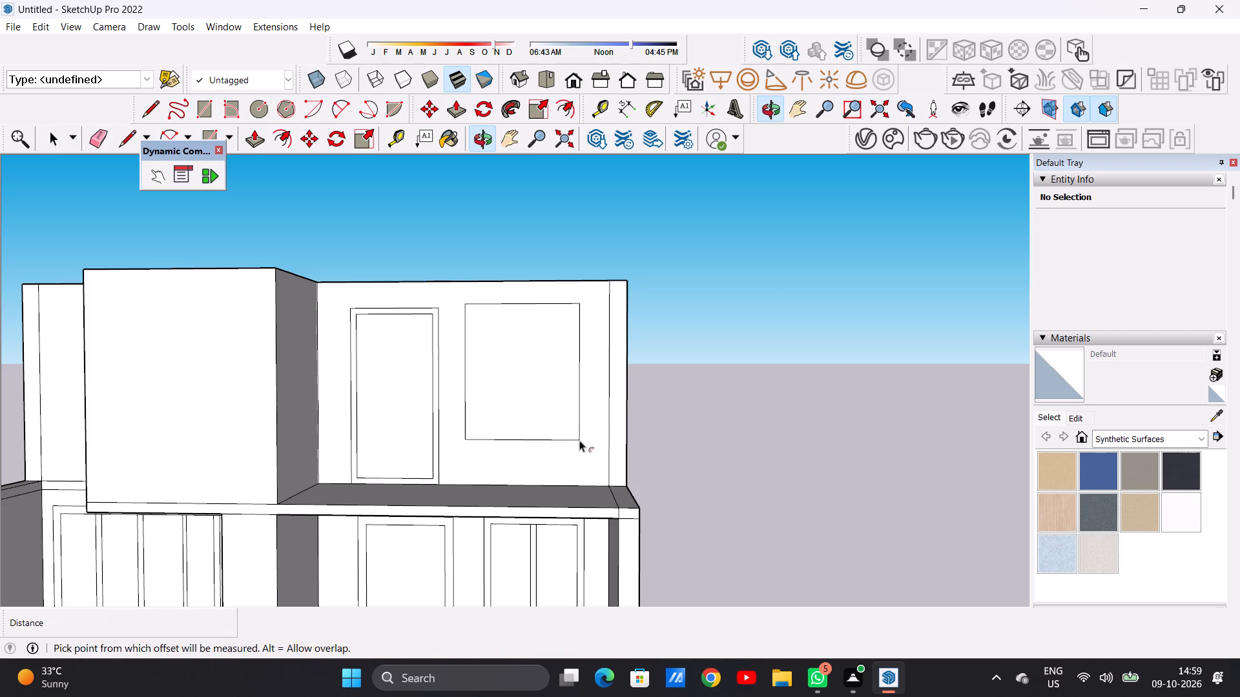
{"action": "left_click", "coordinate": [499, 318]}
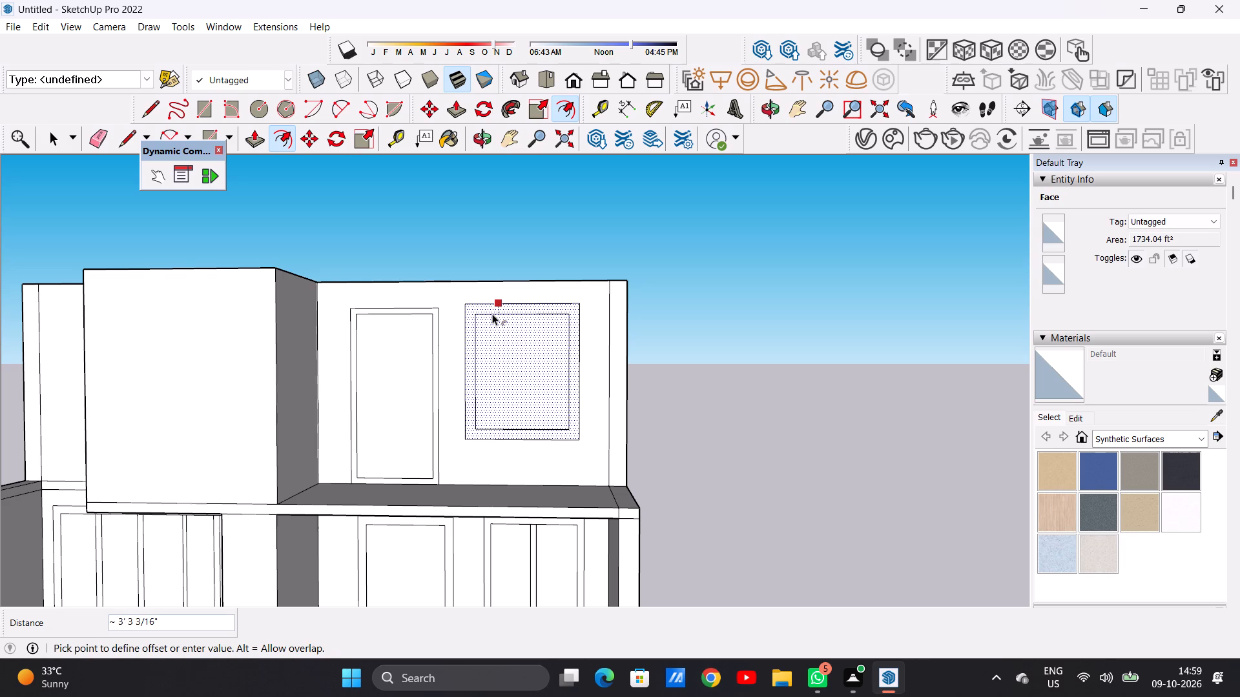
{"action": "left_click", "coordinate": [491, 312]}
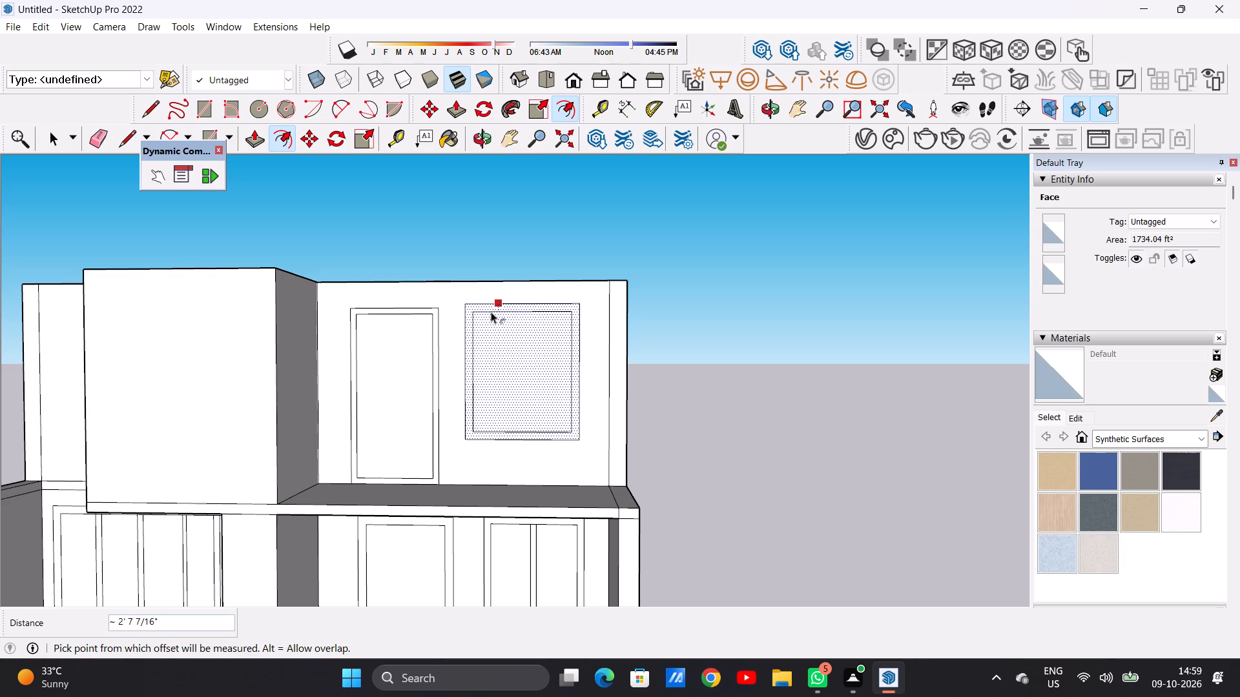
{"action": "key", "text": "space"}
Draw two vertical mullion lines about 40' 2 1/4" long down the middle of the upper-storey front window's inner frame.
{"action": "key", "text": "l"}
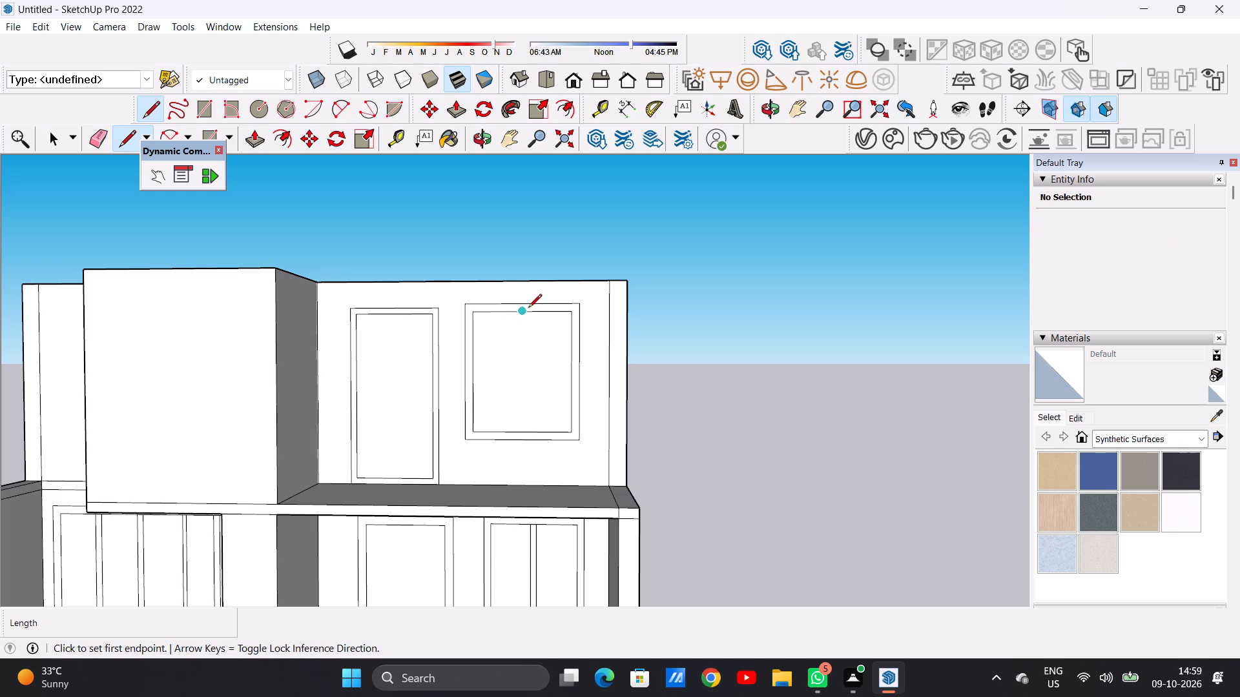
{"action": "scroll", "coordinate": [521, 316], "scroll_direction": "up", "scroll_amount": 5}
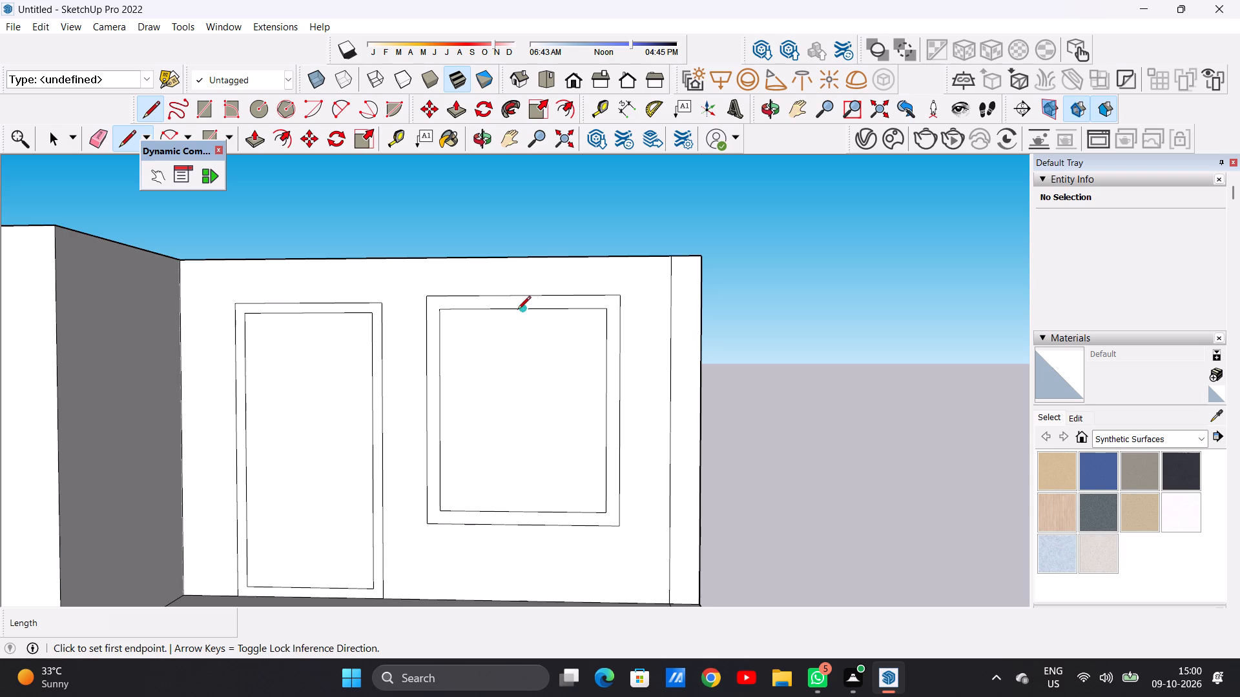
{"action": "left_click", "coordinate": [513, 311]}
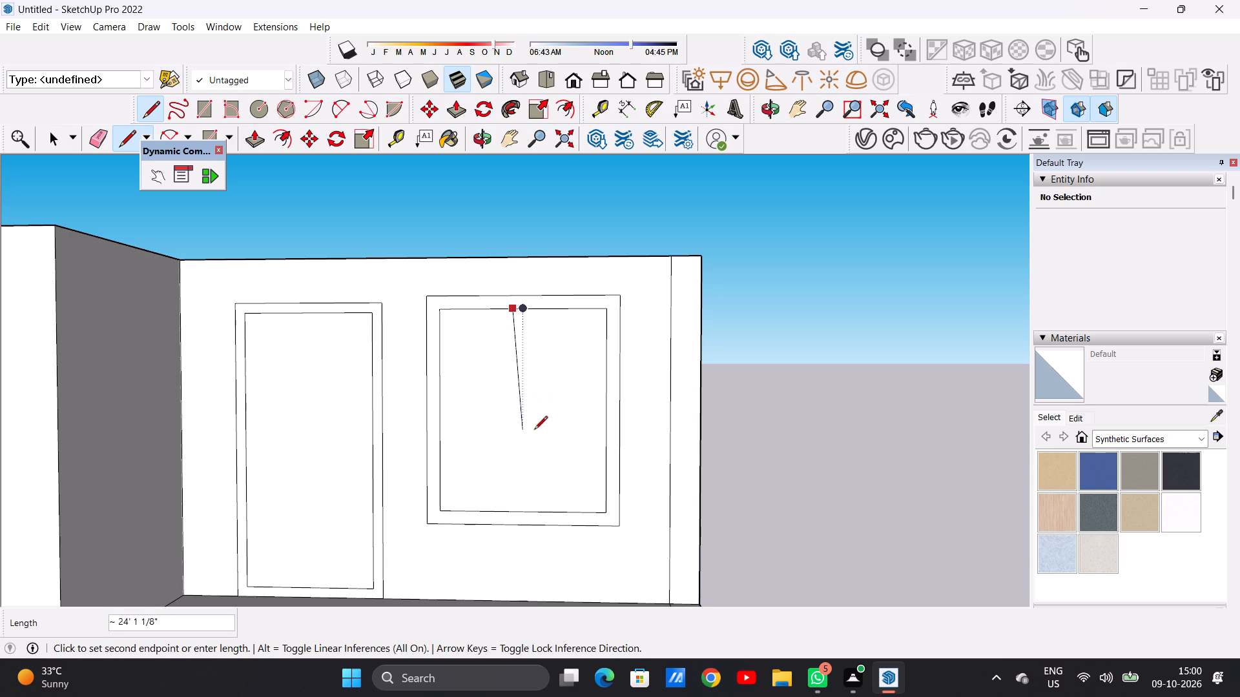
{"action": "left_click", "coordinate": [513, 509]}
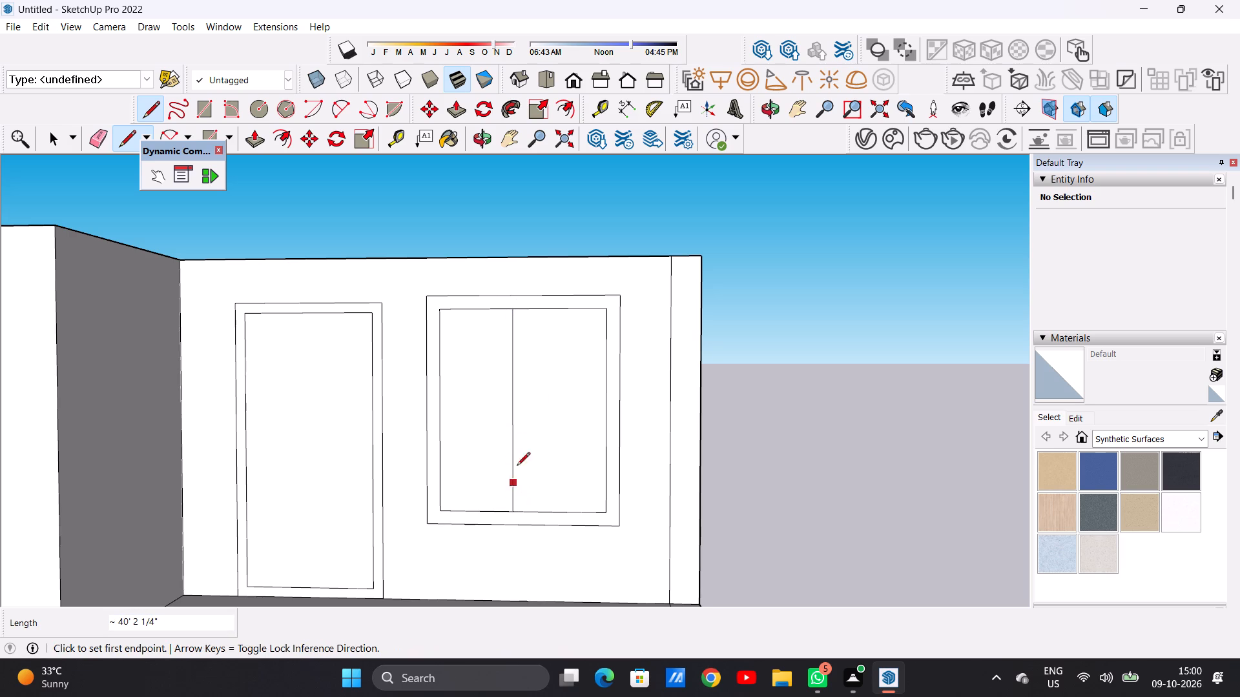
{"action": "left_click", "coordinate": [525, 310]}
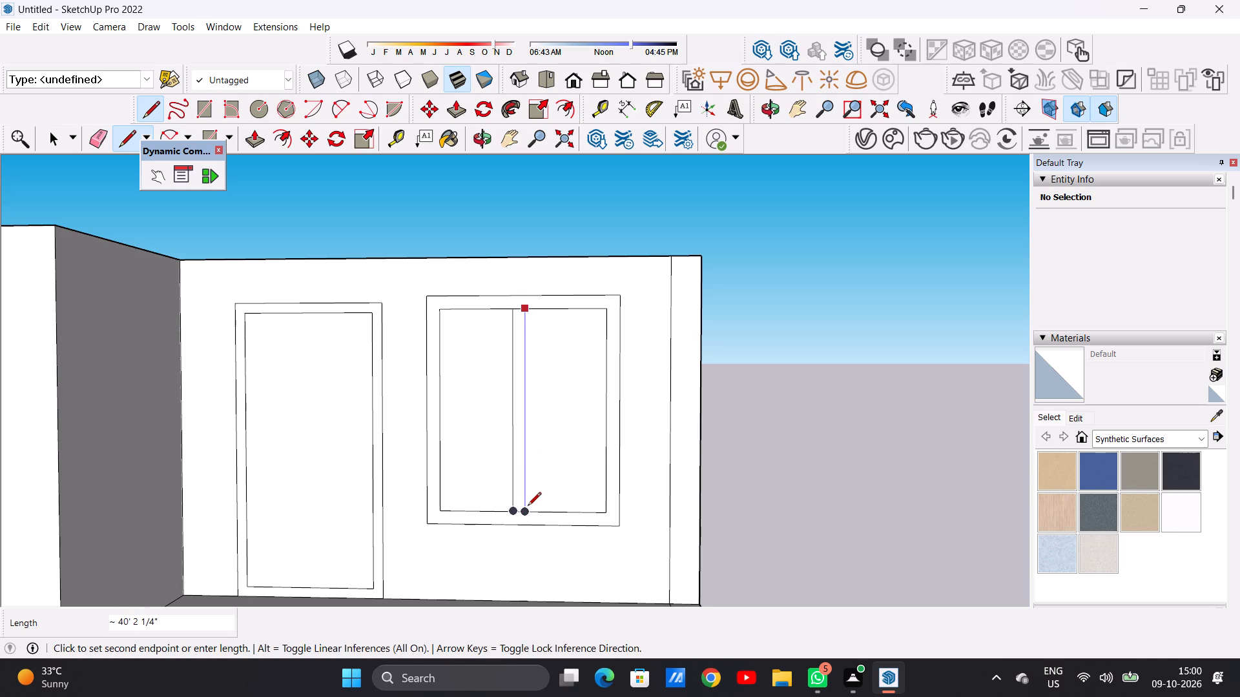
{"action": "left_click", "coordinate": [528, 507]}
{"action": "key", "text": "space"}
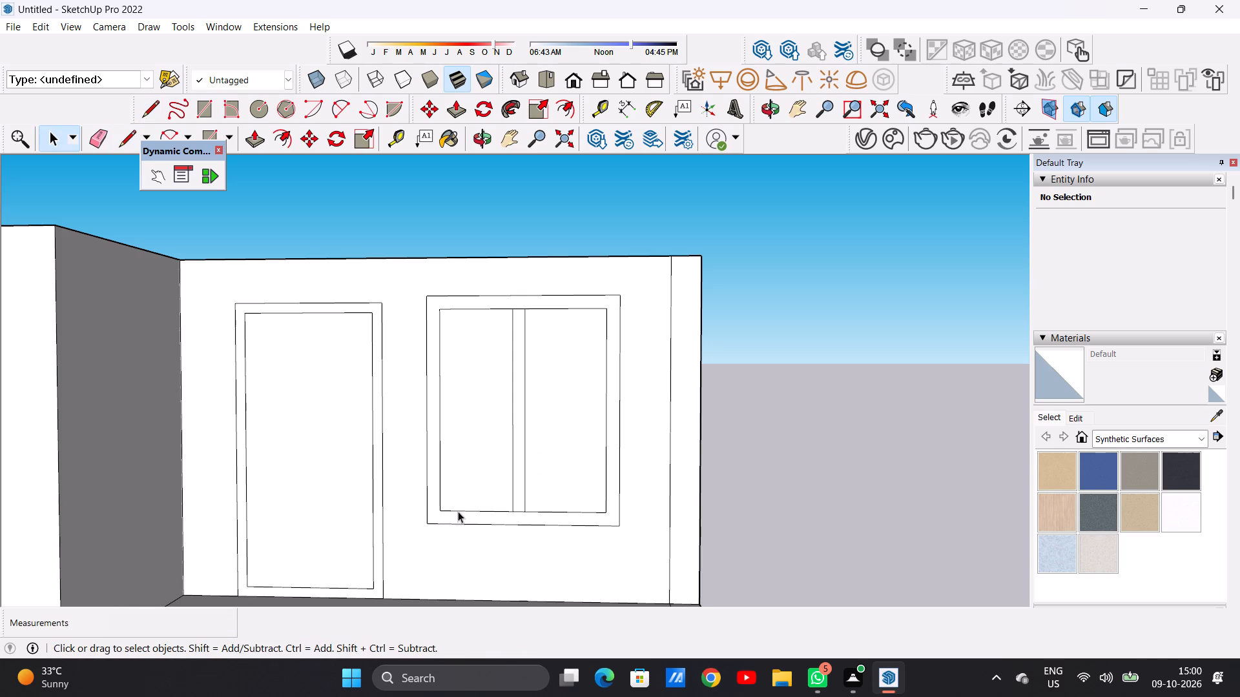
Look over the building's whole front elevation and the villa elevation task in Fuji.
{"action": "scroll", "coordinate": [429, 490], "scroll_direction": "down", "scroll_amount": 4}
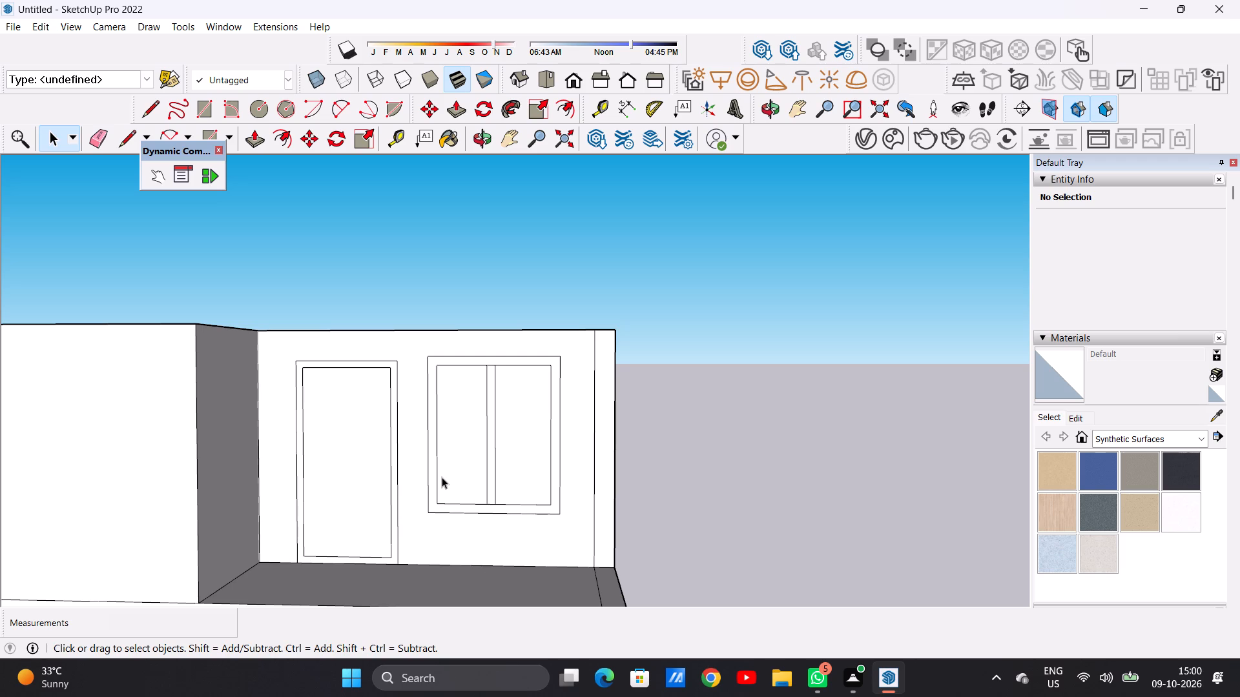
{"action": "scroll", "coordinate": [429, 394], "scroll_direction": "down", "scroll_amount": 3}
{"action": "scroll", "coordinate": [488, 381], "scroll_direction": "down", "scroll_amount": 6}
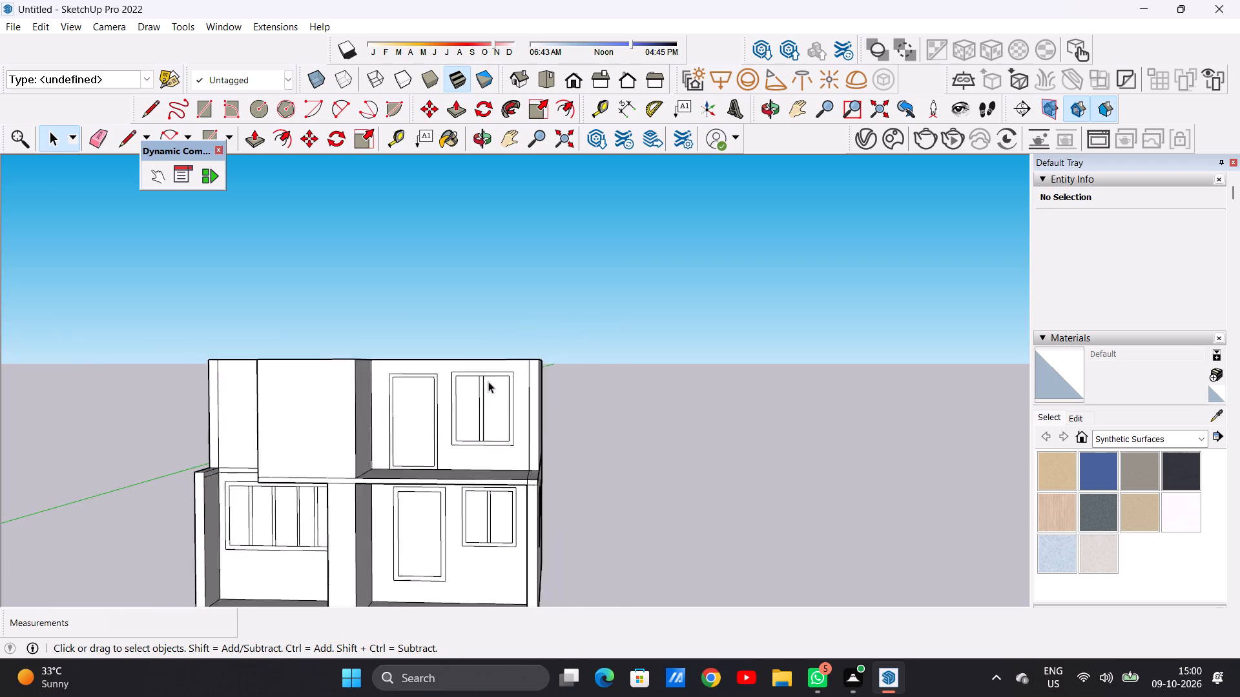
{"action": "scroll", "coordinate": [488, 381], "scroll_direction": "down", "scroll_amount": 2}
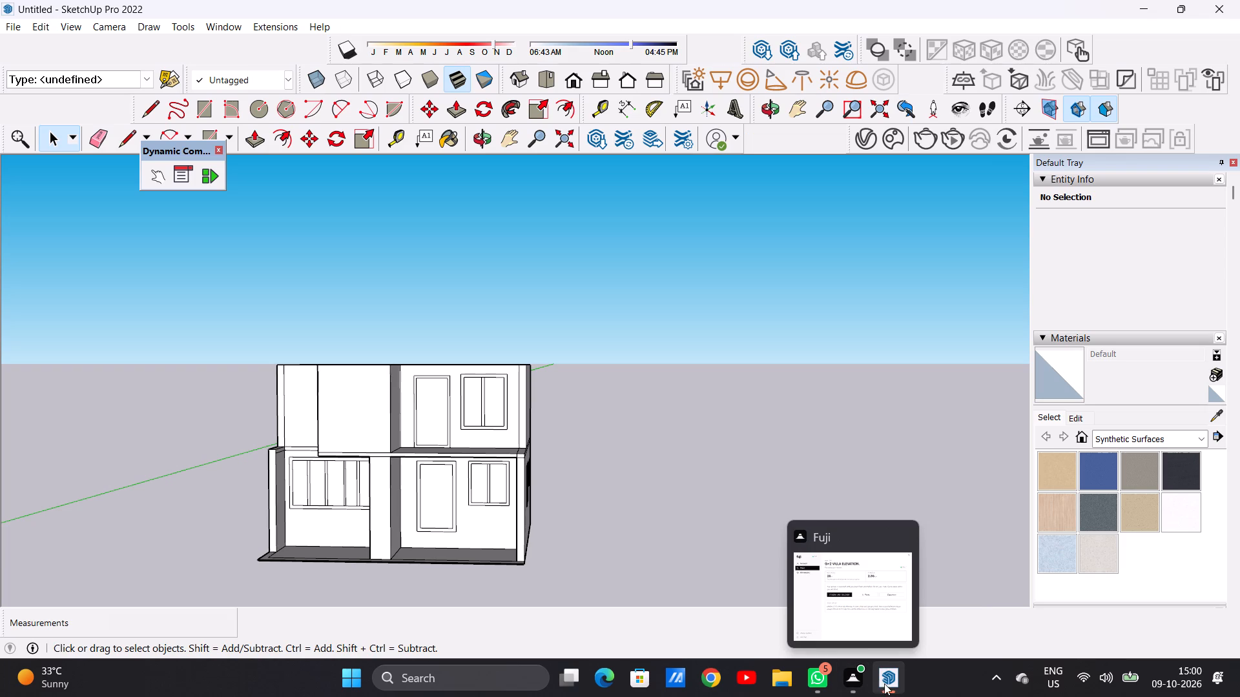
{"action": "left_click", "coordinate": [851, 612]}
{"action": "scroll", "coordinate": [684, 540], "scroll_direction": "down", "scroll_amount": 1}
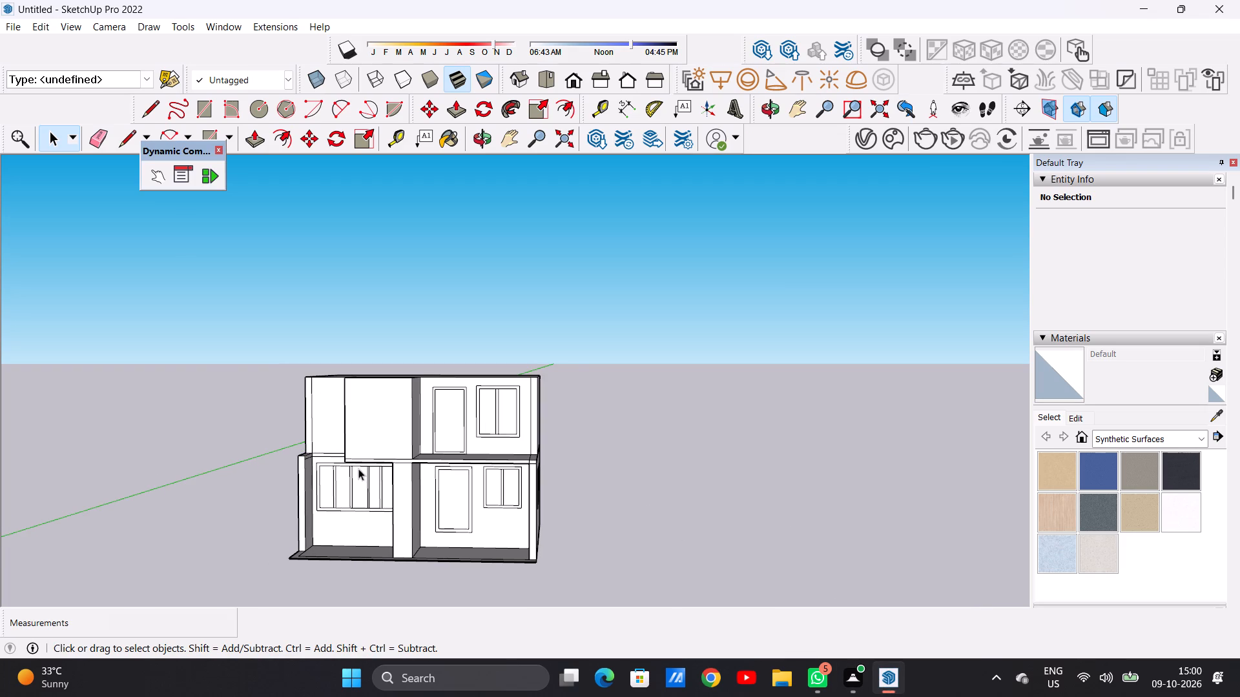
{"action": "scroll", "coordinate": [382, 470], "scroll_direction": "up", "scroll_amount": 2}
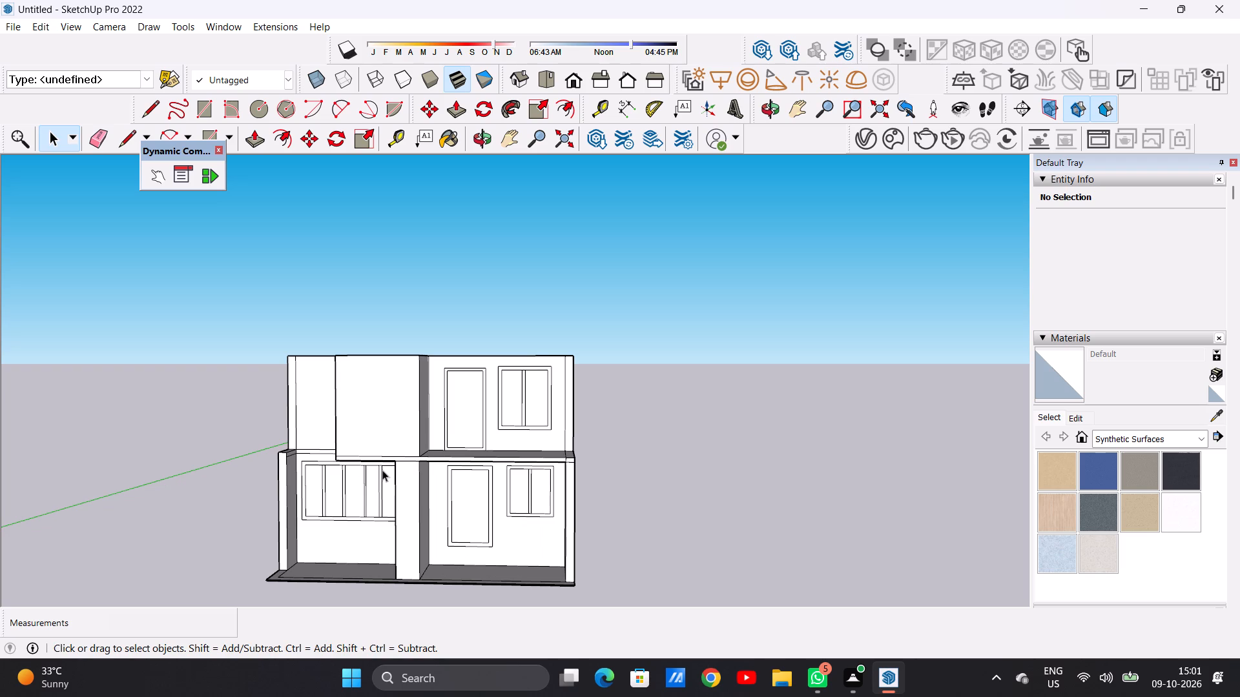
Draw a window rectangle about 32' high by 28' wide on the upper-storey side wall, near the front above the larger ground-floor side window.
{"action": "middle_click_drag", "start_coordinate": [632, 396], "coordinate": [537, 430]}
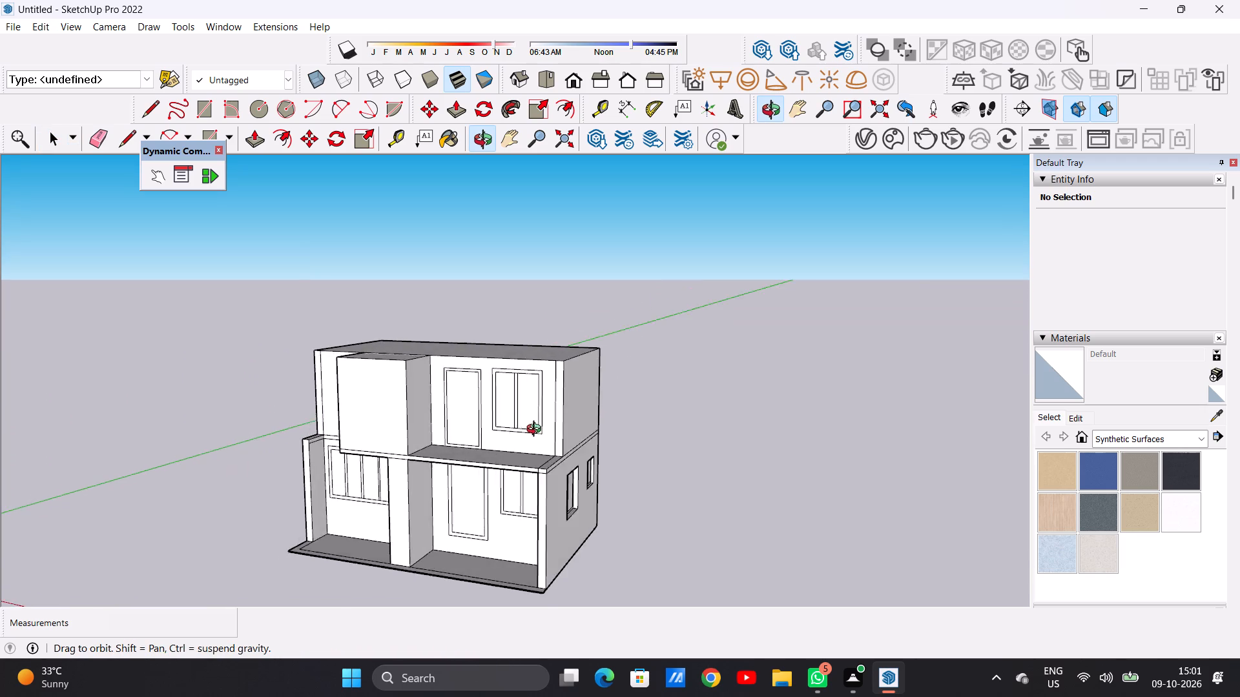
{"action": "middle_click_drag", "start_coordinate": [537, 430], "coordinate": [349, 452]}
{"action": "middle_click_drag", "start_coordinate": [573, 436], "coordinate": [422, 432]}
{"action": "scroll", "coordinate": [472, 392], "scroll_direction": "up", "scroll_amount": 2}
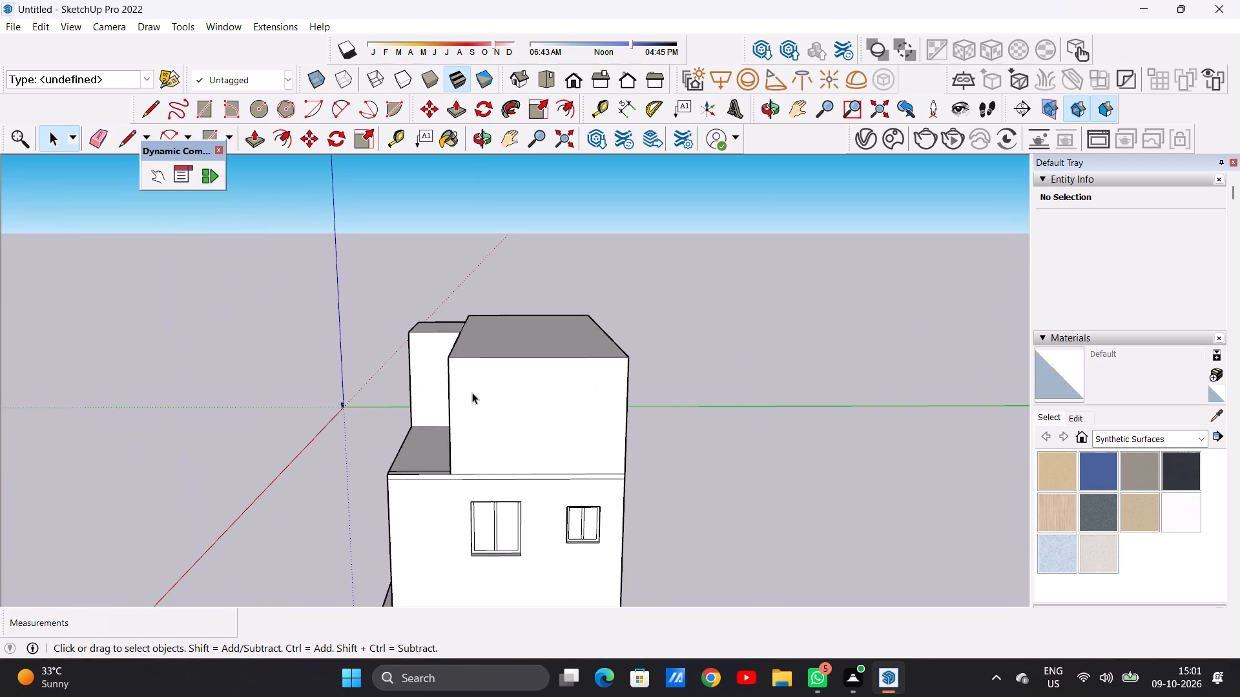
{"action": "scroll", "coordinate": [531, 434], "scroll_direction": "up", "scroll_amount": 3}
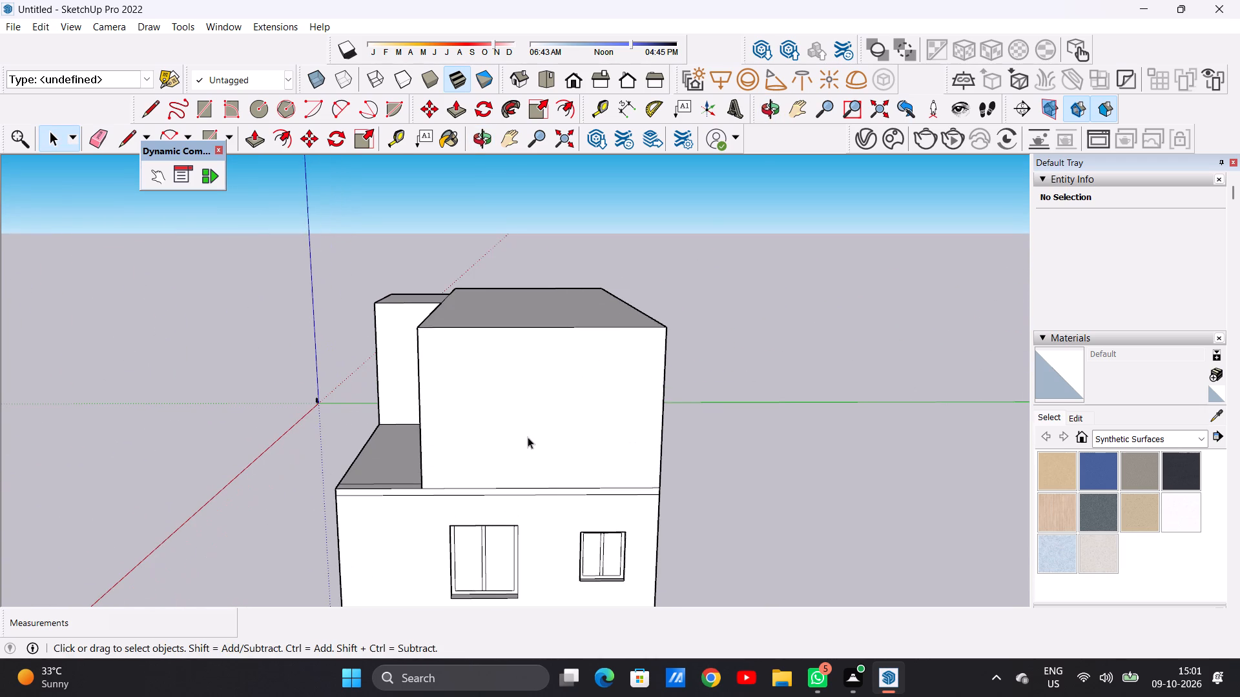
{"action": "key", "text": "r"}
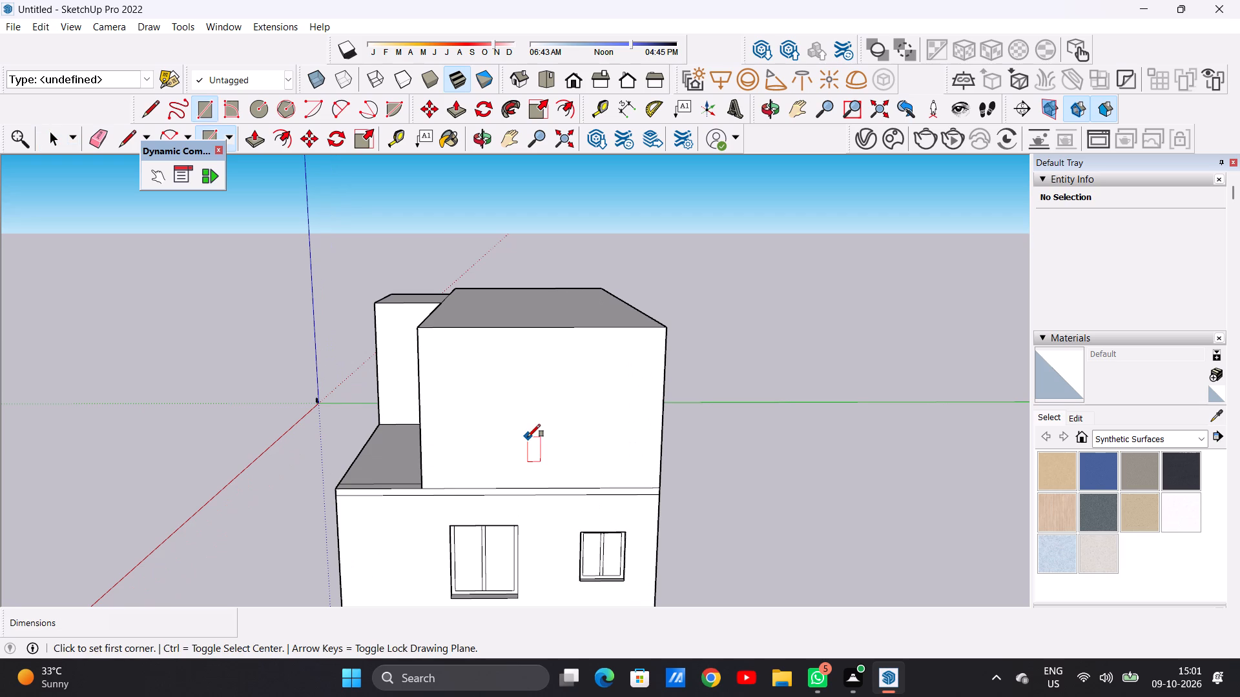
{"action": "scroll", "coordinate": [443, 379], "scroll_direction": "up", "scroll_amount": 2}
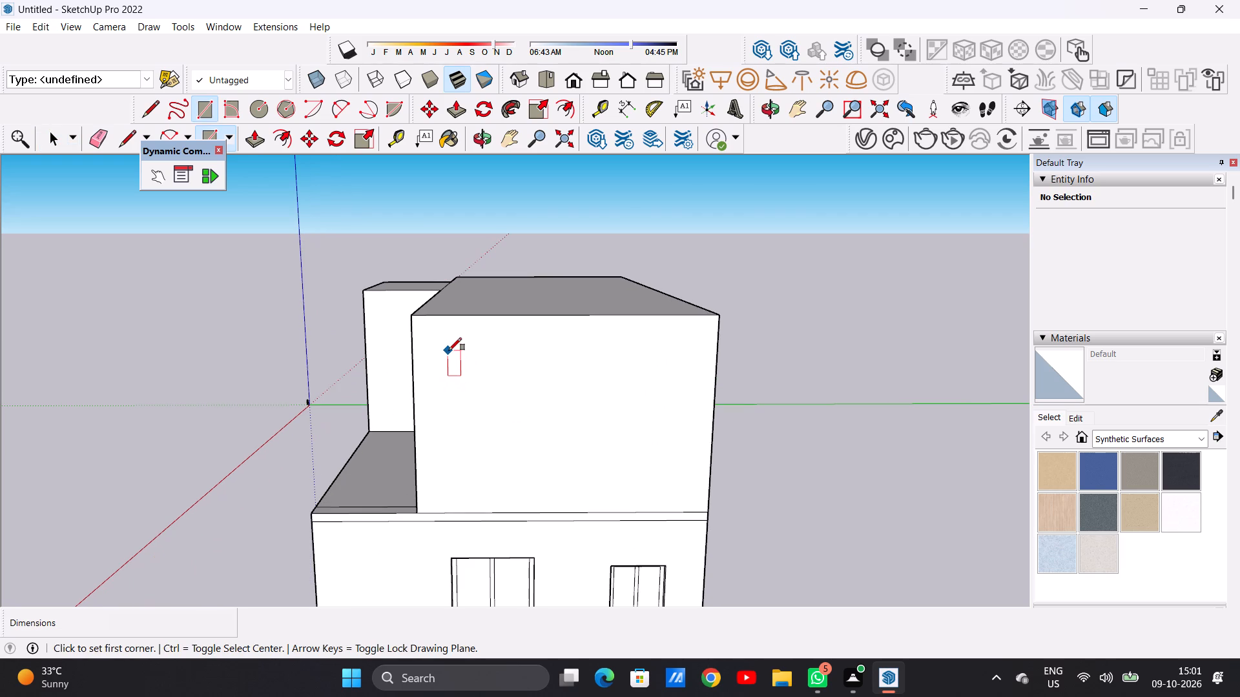
{"action": "left_click", "coordinate": [451, 351]}
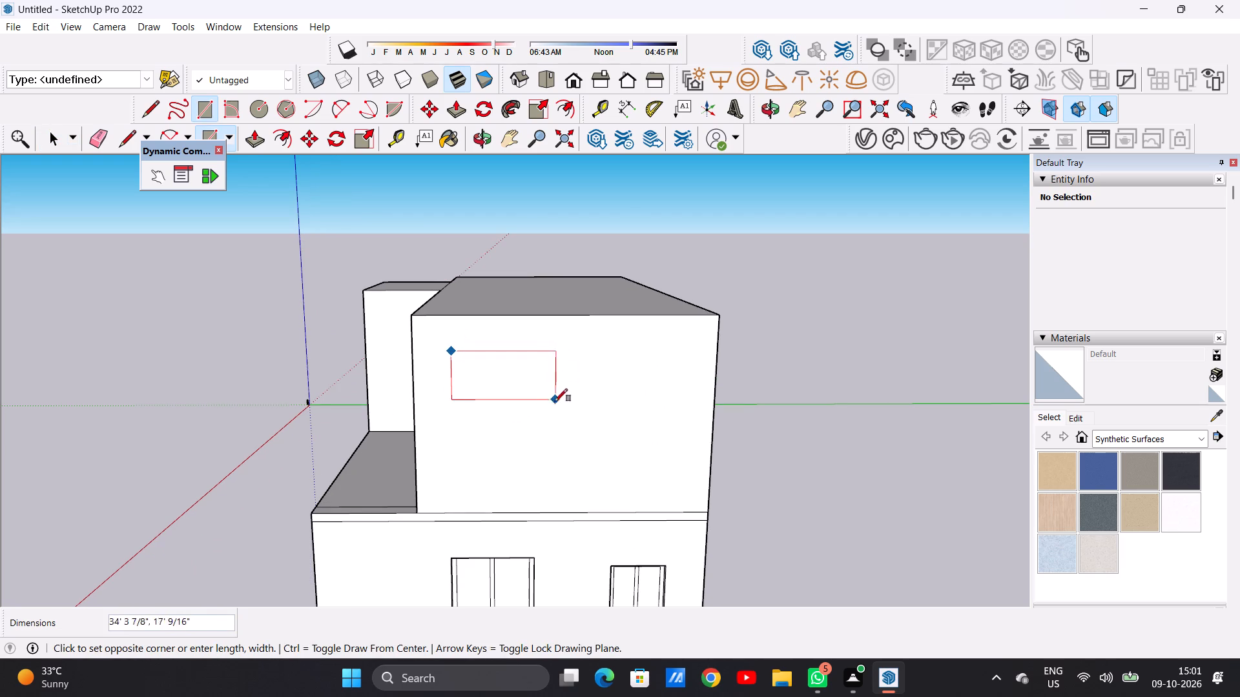
{"action": "left_click", "coordinate": [535, 445]}
{"action": "key", "text": "space"}
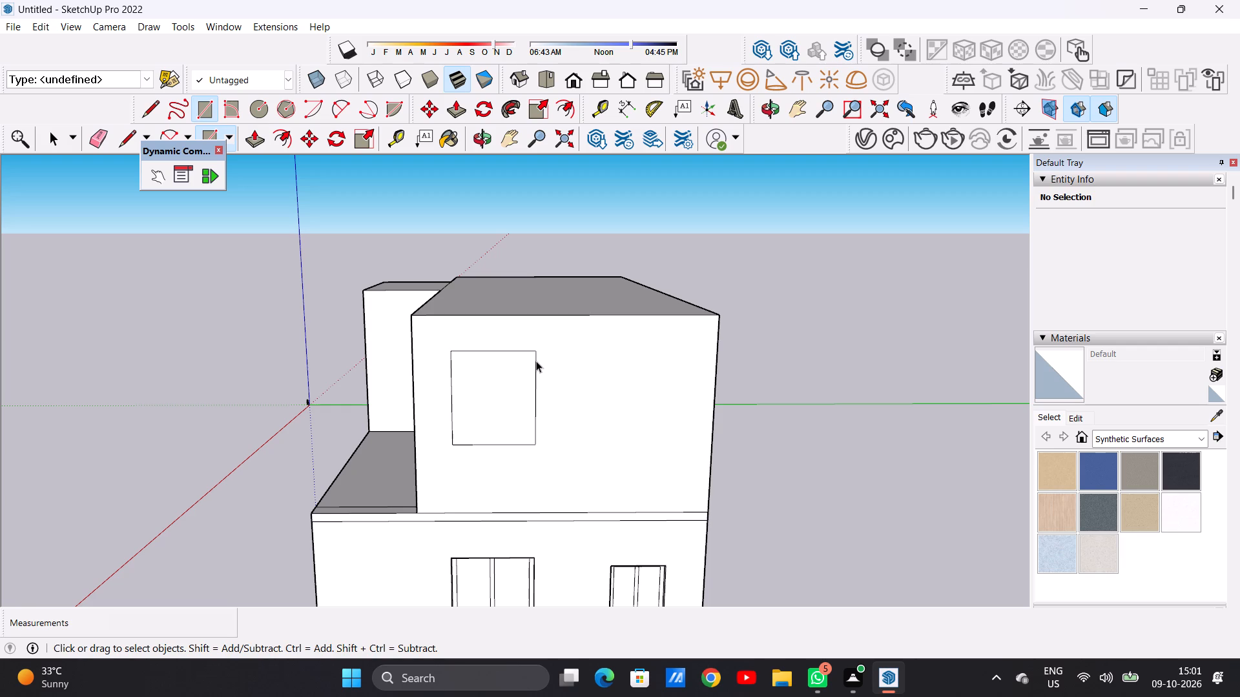
Push the upper side-wall window rectangle inward about 2' 10 5/8" to recess it.
{"action": "middle_click_drag", "start_coordinate": [596, 366], "coordinate": [441, 381]}
{"action": "scroll", "coordinate": [397, 436], "scroll_direction": "up", "scroll_amount": 2}
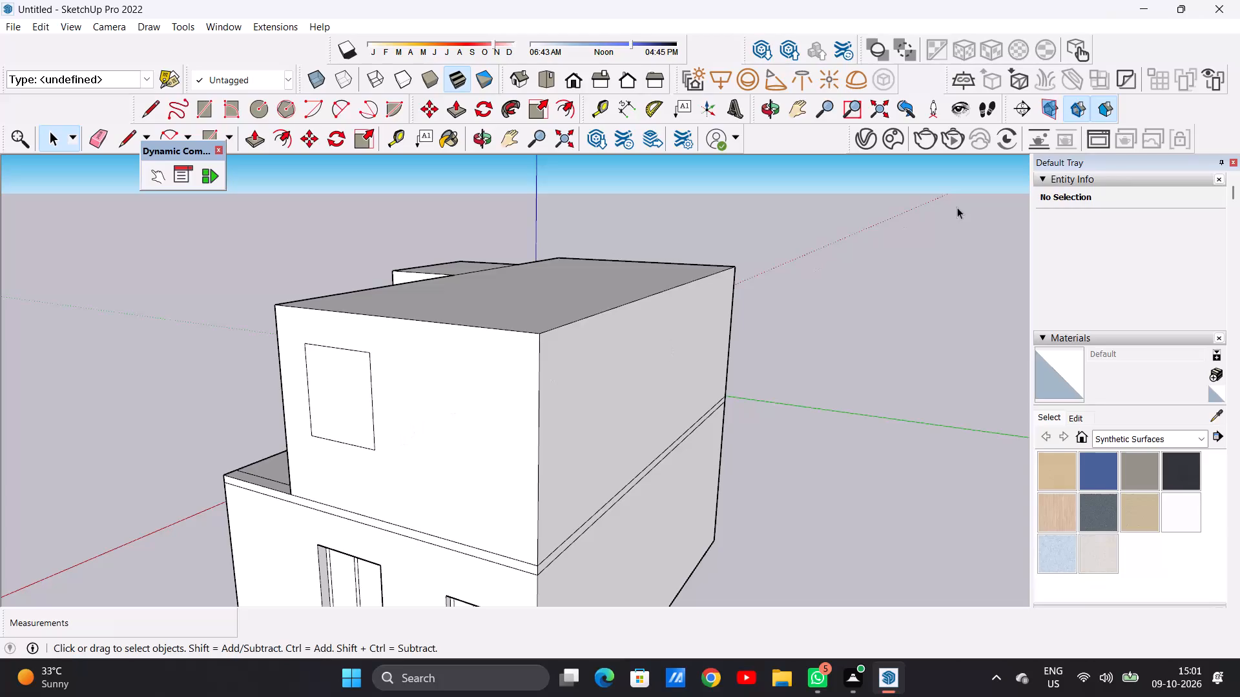
{"action": "scroll", "coordinate": [709, 449], "scroll_direction": "down", "scroll_amount": 1}
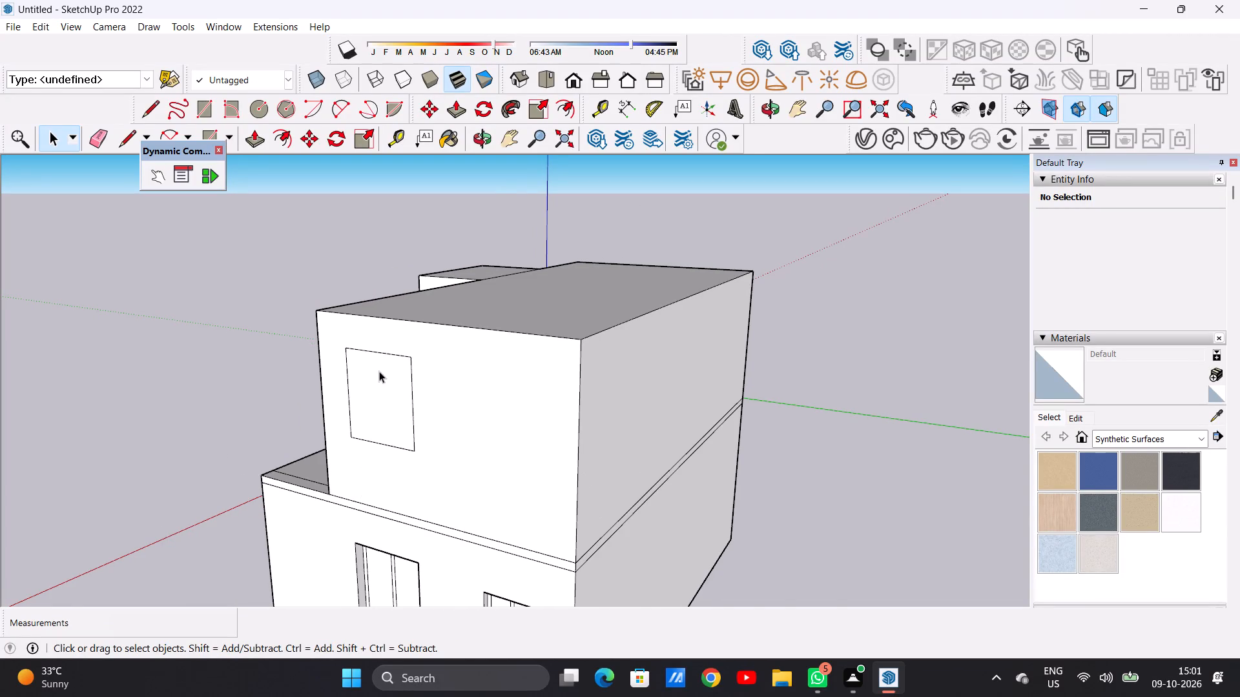
{"action": "scroll", "coordinate": [380, 371], "scroll_direction": "up", "scroll_amount": 7}
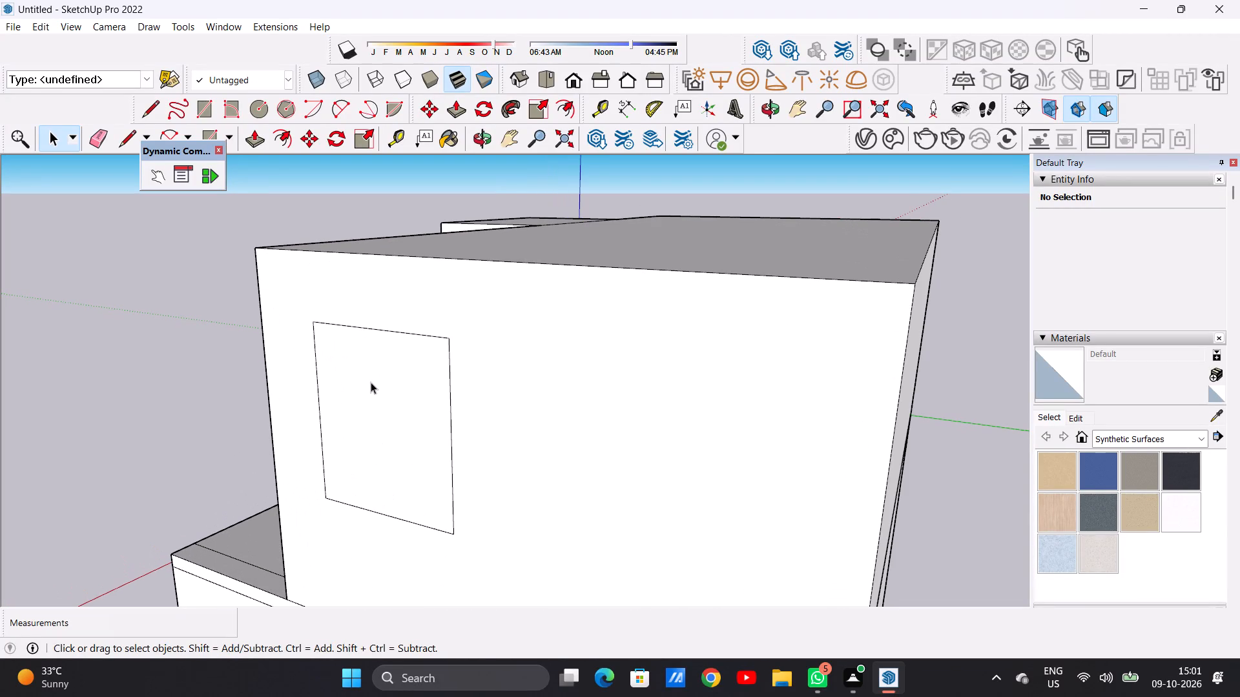
{"action": "key", "text": "p"}
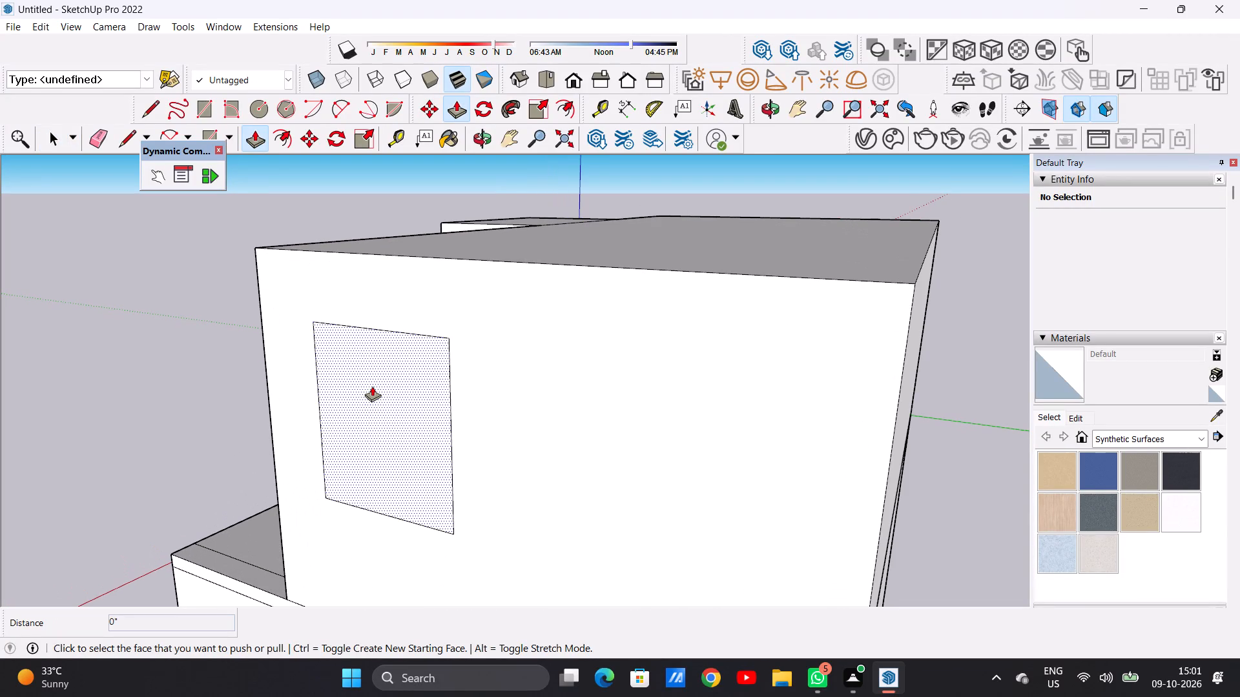
{"action": "left_click", "coordinate": [373, 396]}
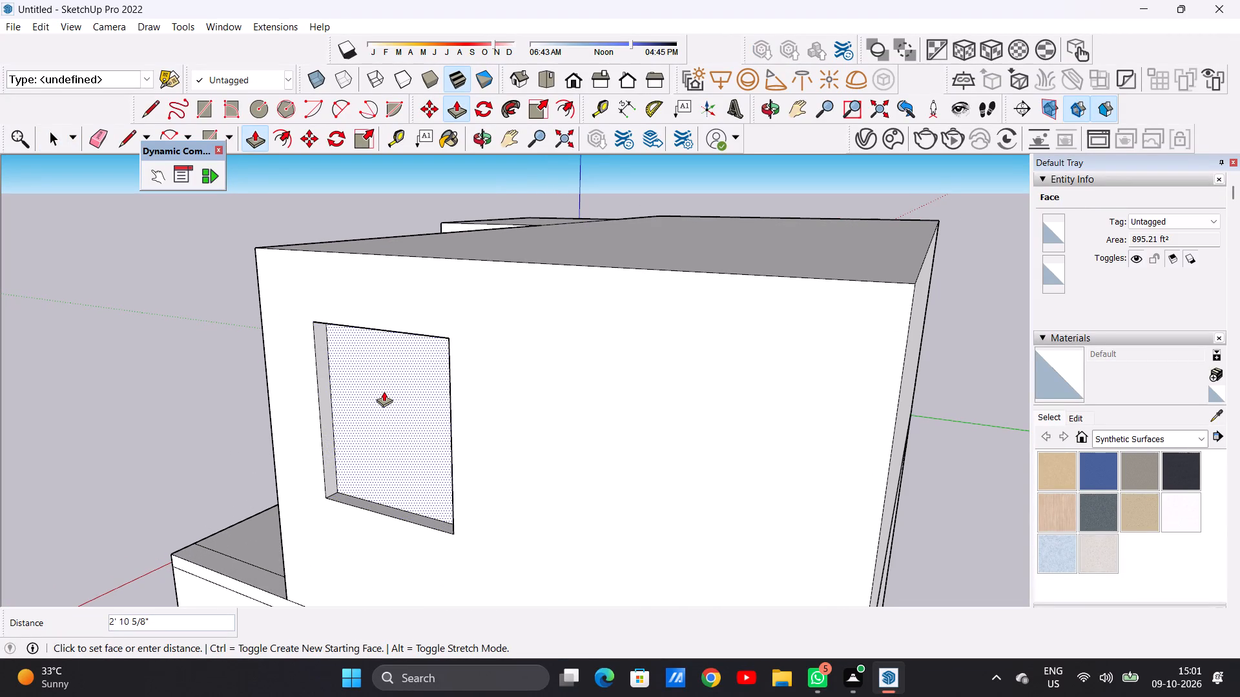
{"action": "left_click", "coordinate": [384, 391]}
{"action": "key", "text": "space"}
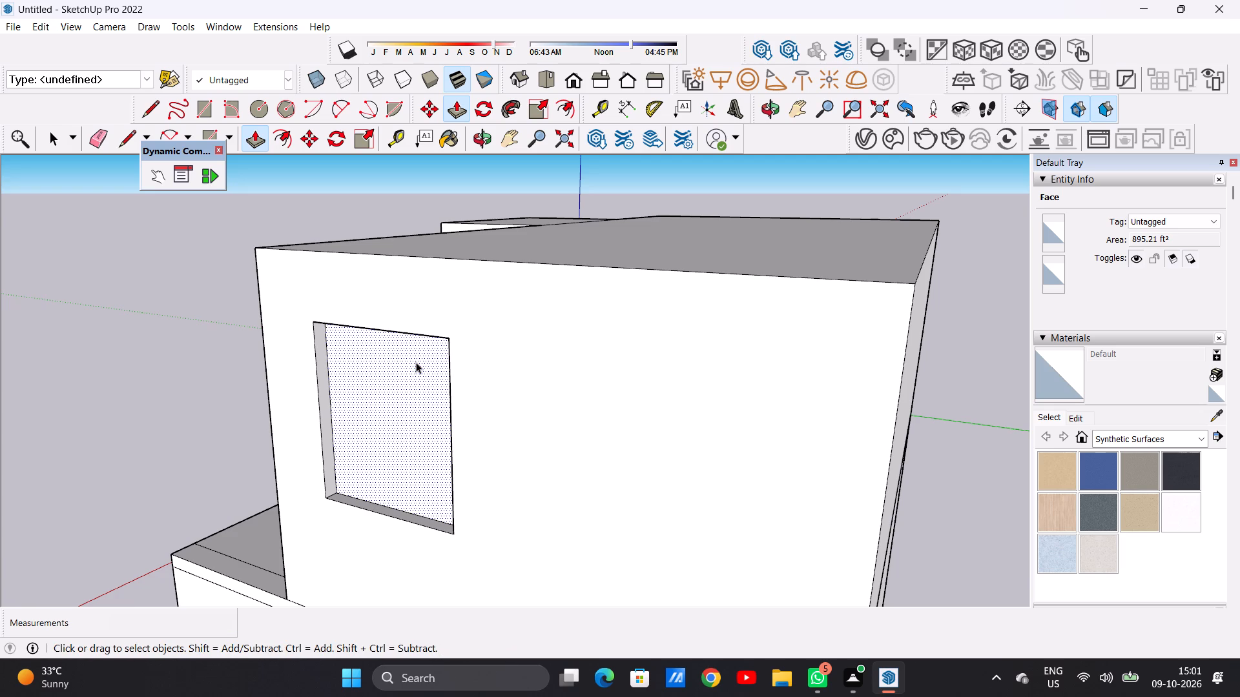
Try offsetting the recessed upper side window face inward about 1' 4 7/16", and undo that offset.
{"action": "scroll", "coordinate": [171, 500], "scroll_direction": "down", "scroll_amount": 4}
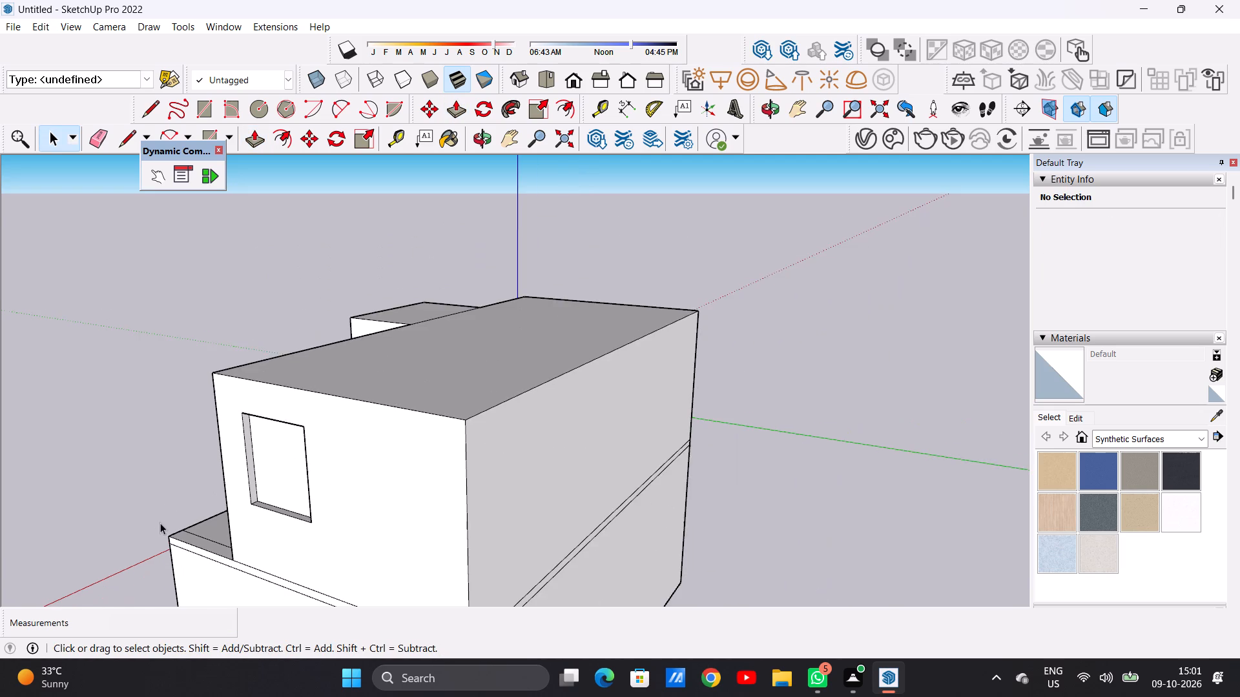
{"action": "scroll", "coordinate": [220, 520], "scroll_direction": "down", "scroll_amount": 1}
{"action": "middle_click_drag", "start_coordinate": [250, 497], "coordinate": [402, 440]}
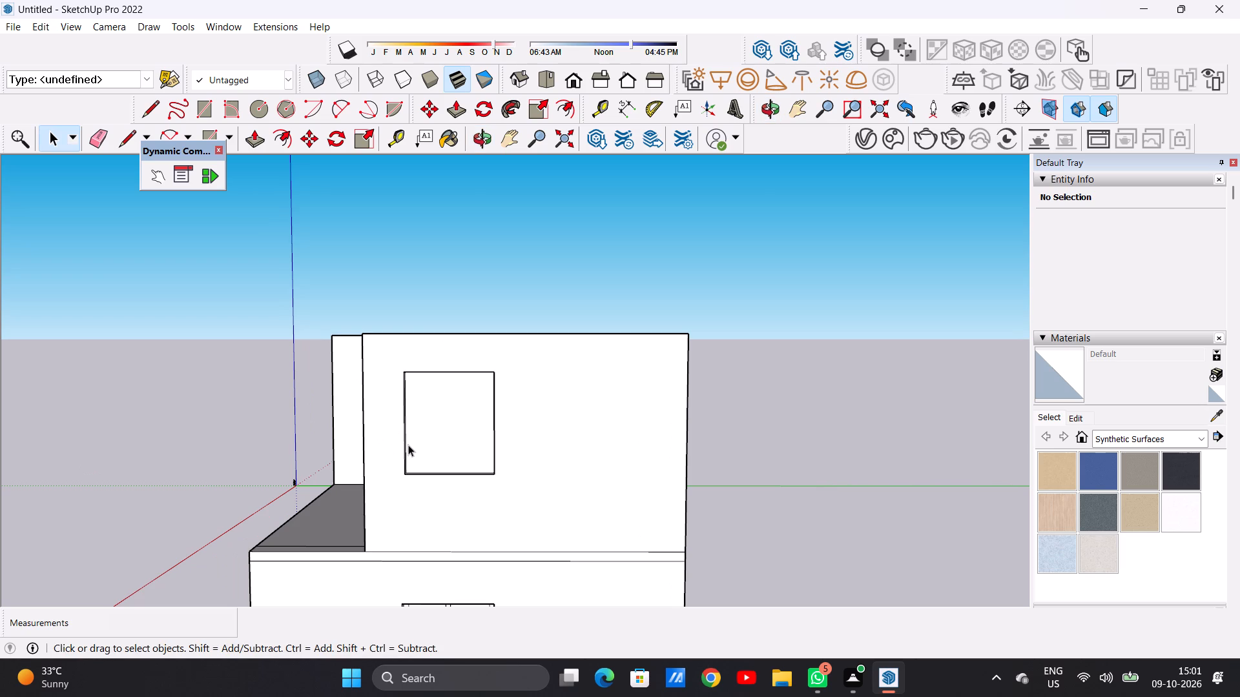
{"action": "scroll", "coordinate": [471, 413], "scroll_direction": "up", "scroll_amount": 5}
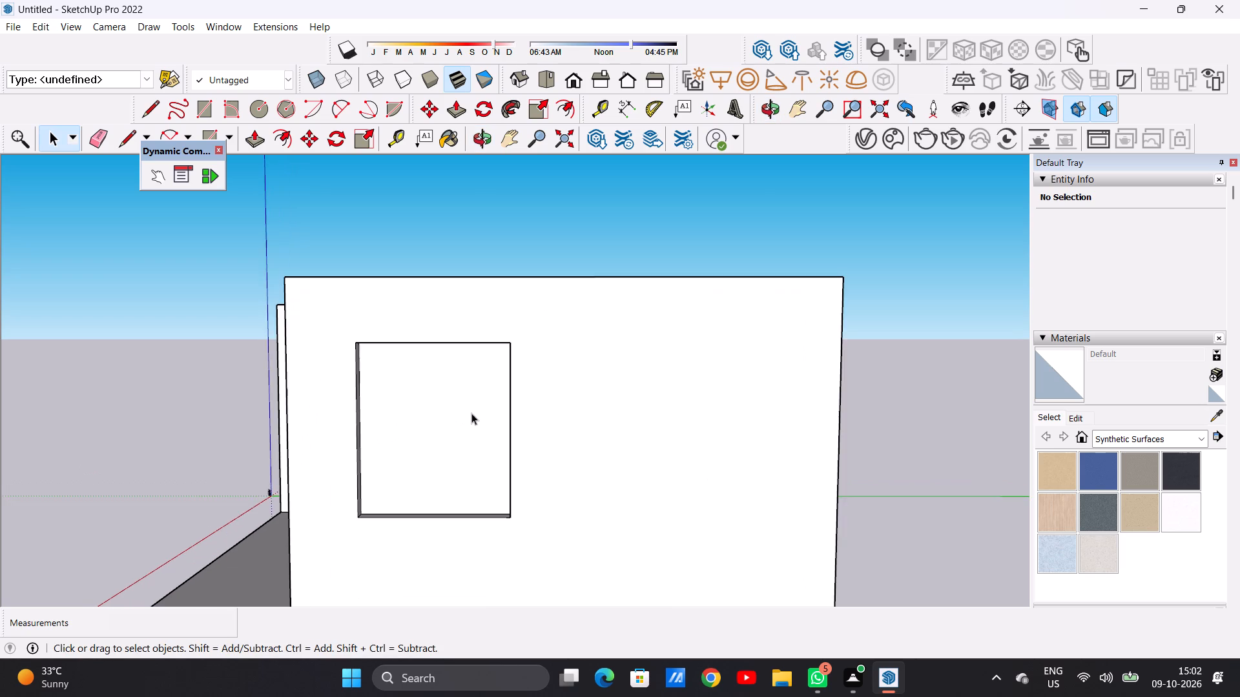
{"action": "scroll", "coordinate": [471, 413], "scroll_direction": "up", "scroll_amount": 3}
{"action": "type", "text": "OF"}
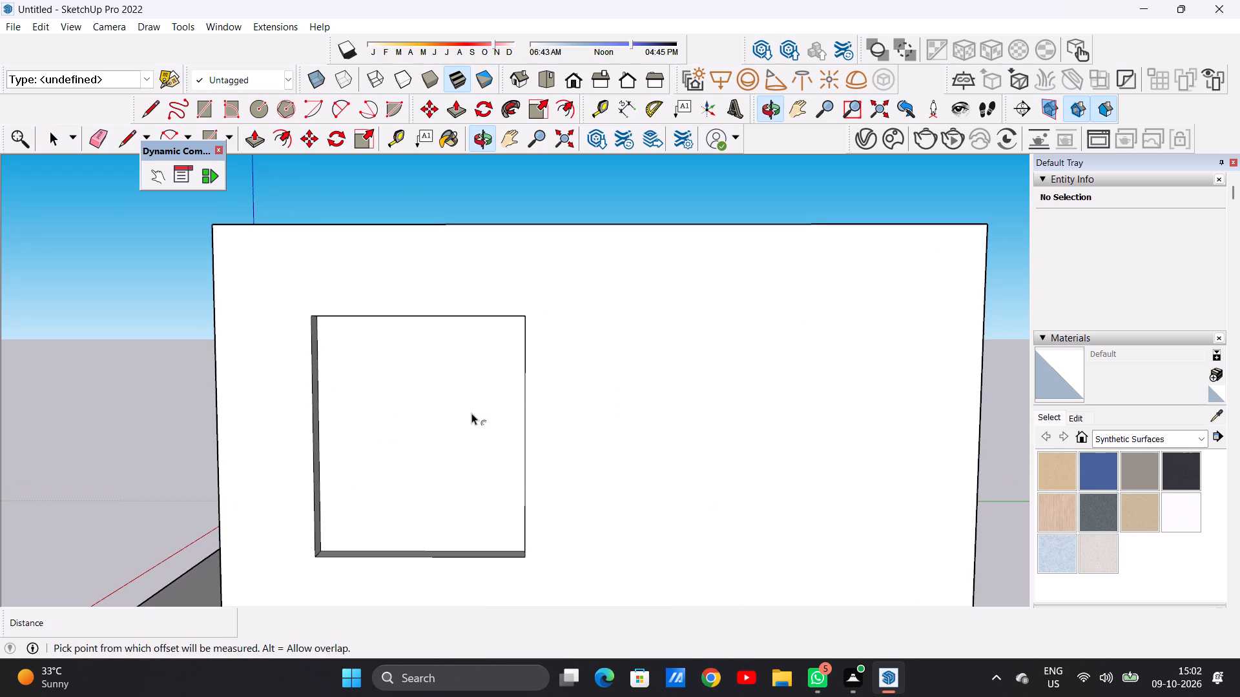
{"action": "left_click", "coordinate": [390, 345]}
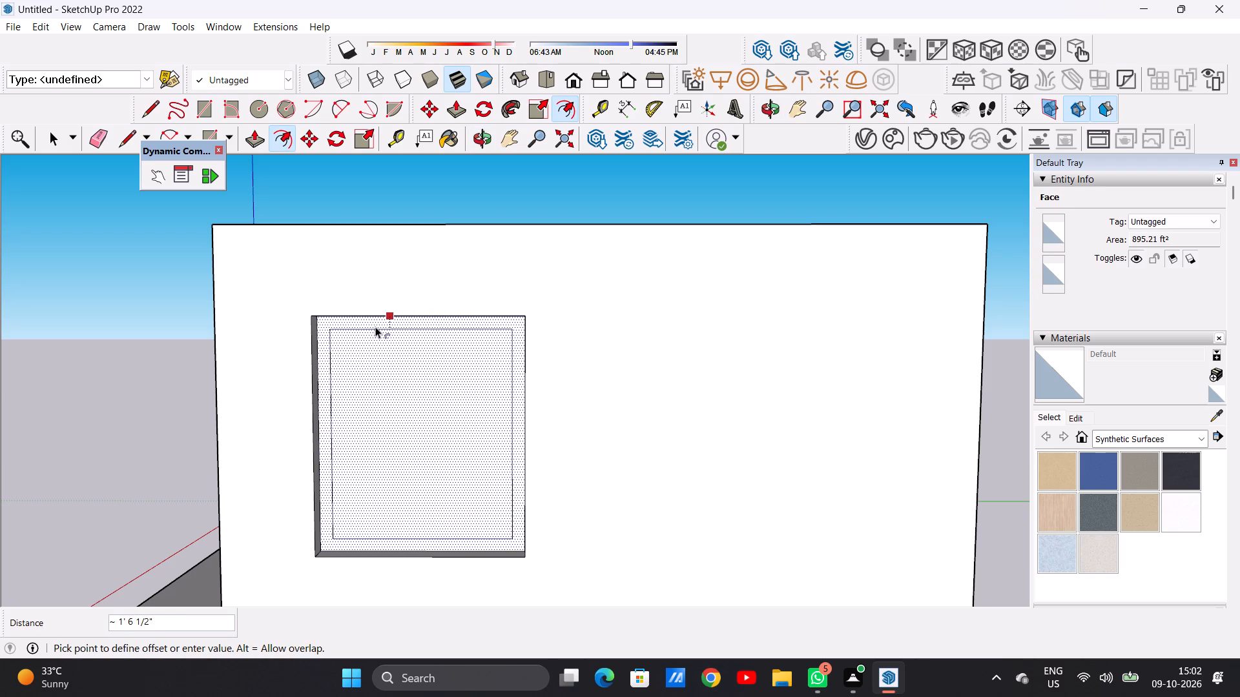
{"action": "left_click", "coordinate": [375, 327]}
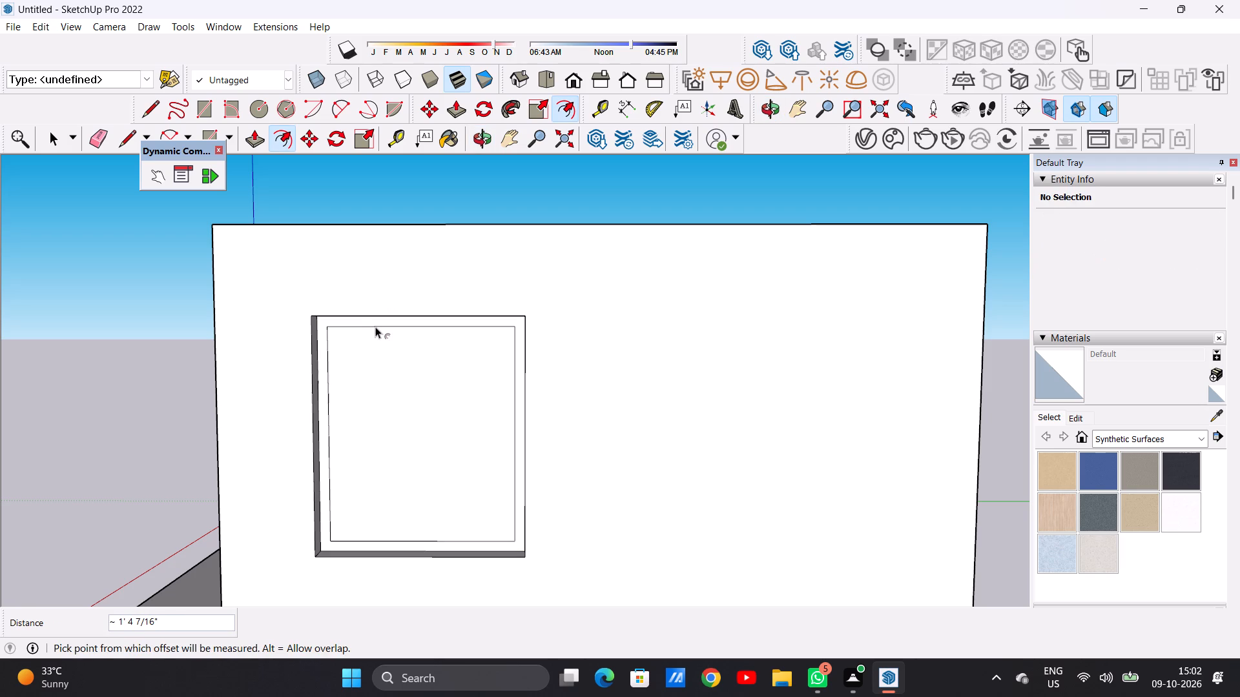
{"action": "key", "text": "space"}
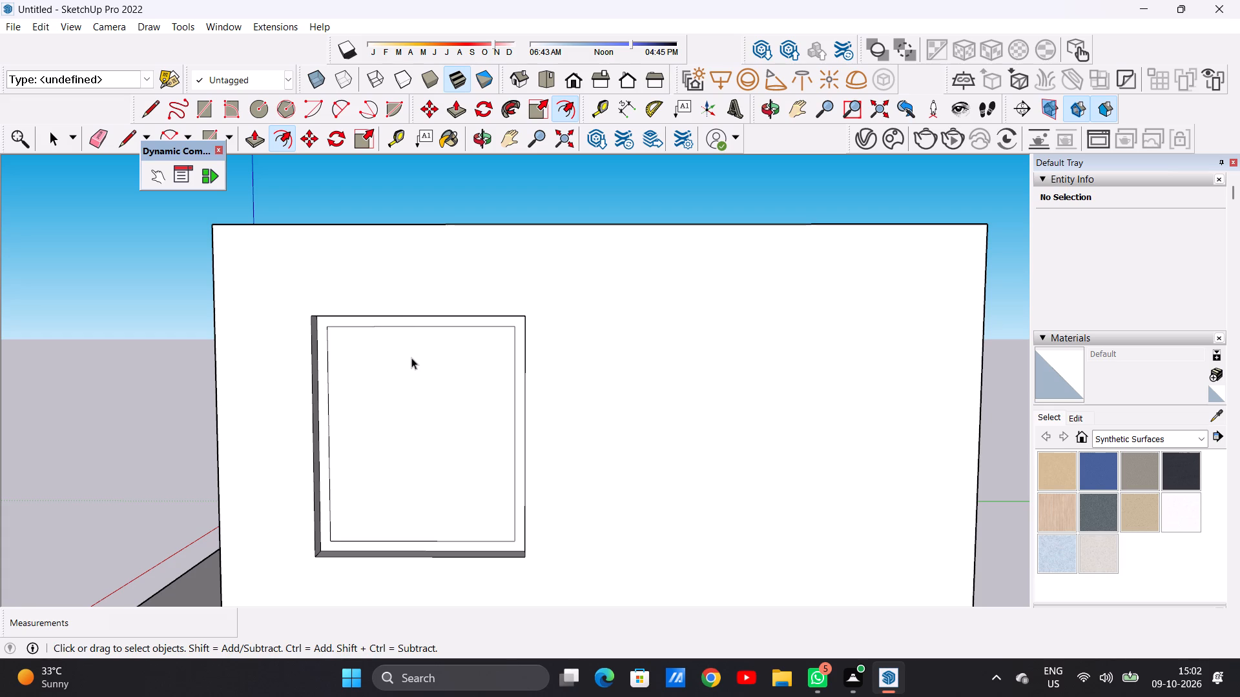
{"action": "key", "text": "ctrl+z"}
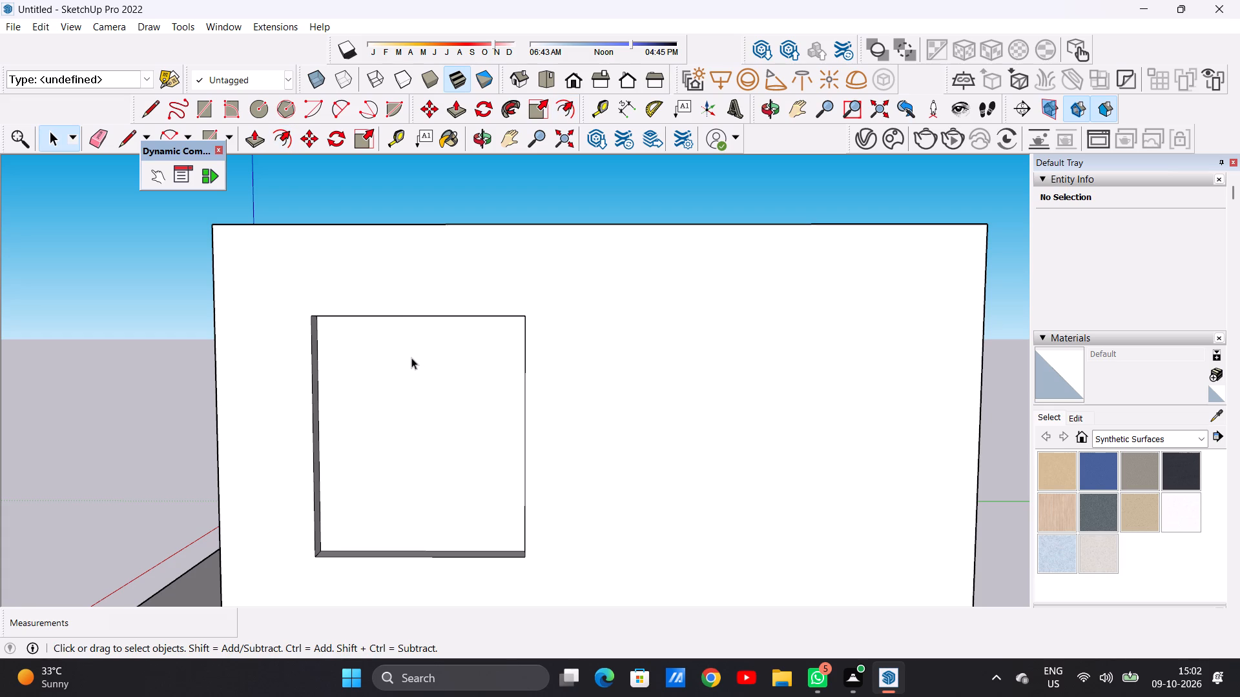
Offset the recessed upper side window face inward about 1' 11 11/16" to form its frame.
{"action": "type", "text": "OF"}
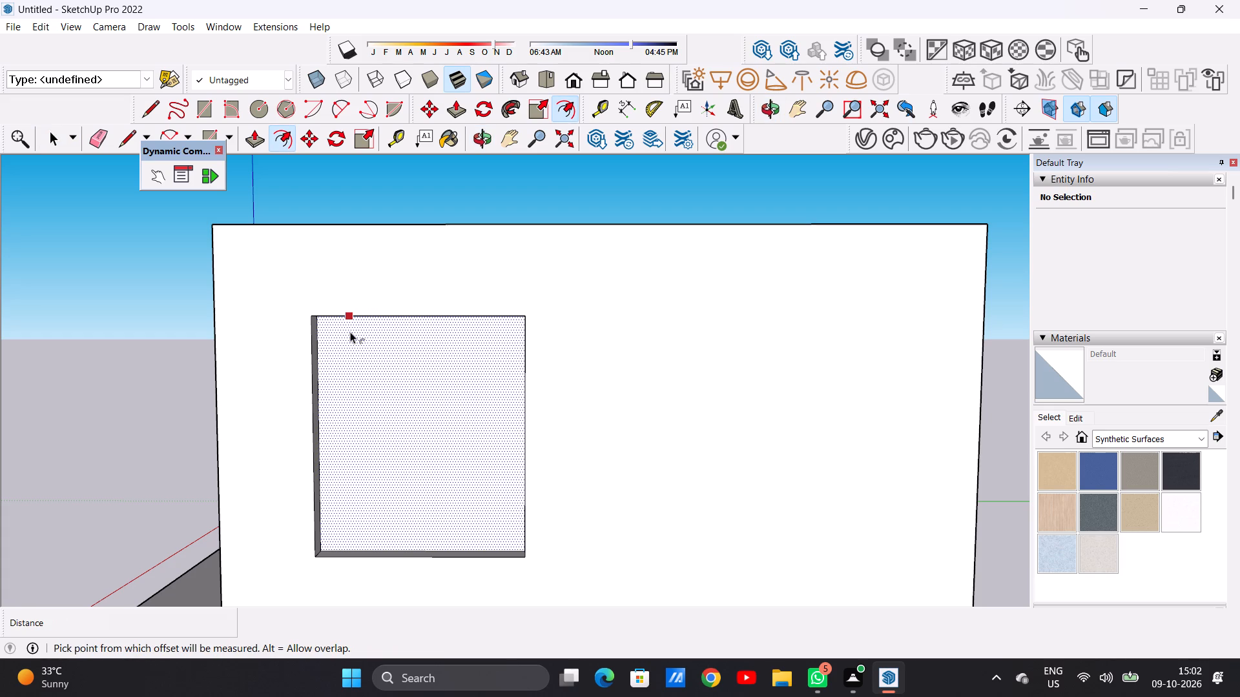
{"action": "left_click", "coordinate": [350, 332]}
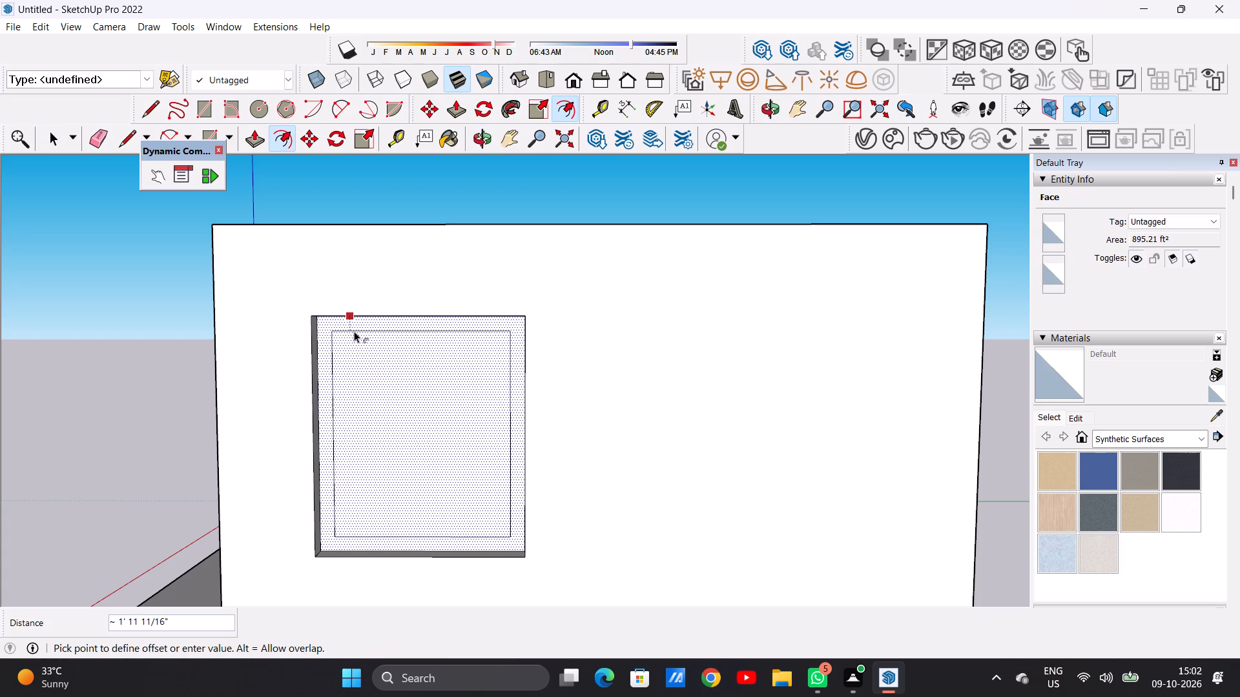
{"action": "left_click", "coordinate": [354, 331]}
{"action": "key", "text": "space"}
Draw two closely spaced vertical lines about 28' 1" long down the middle of the upper side window's inner pane for its mullion.
{"action": "type", "text": "L"}
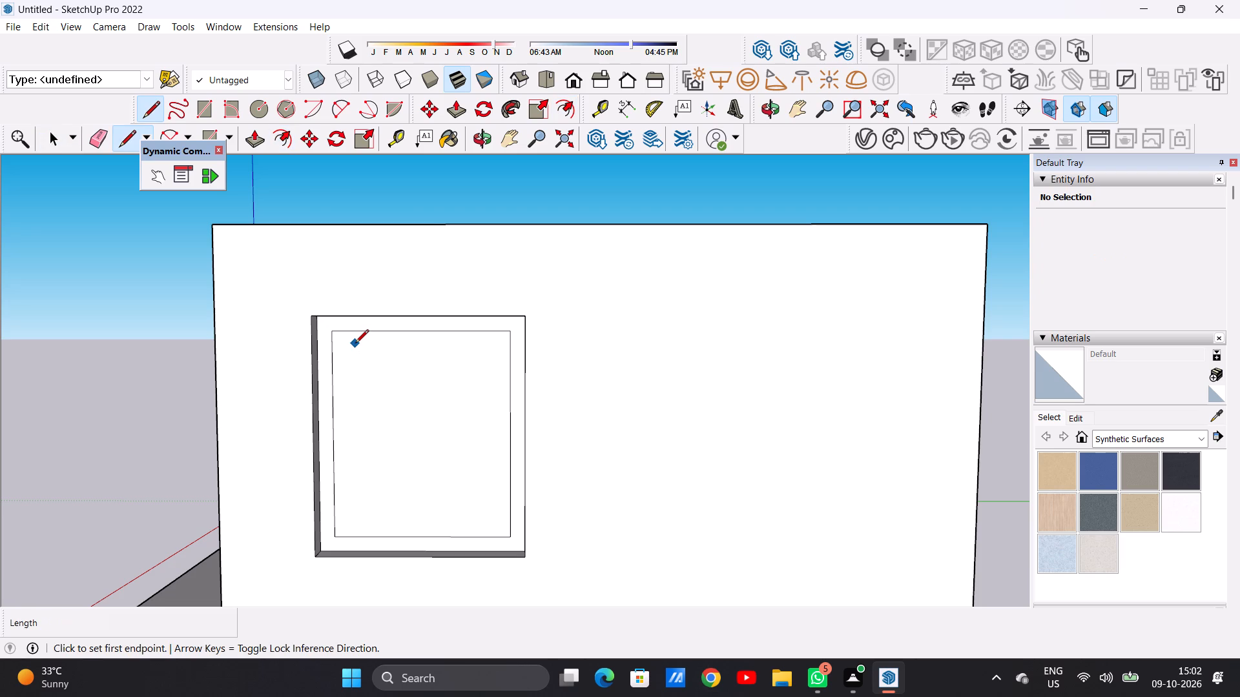
{"action": "scroll", "coordinate": [355, 344], "scroll_direction": "up", "scroll_amount": 3}
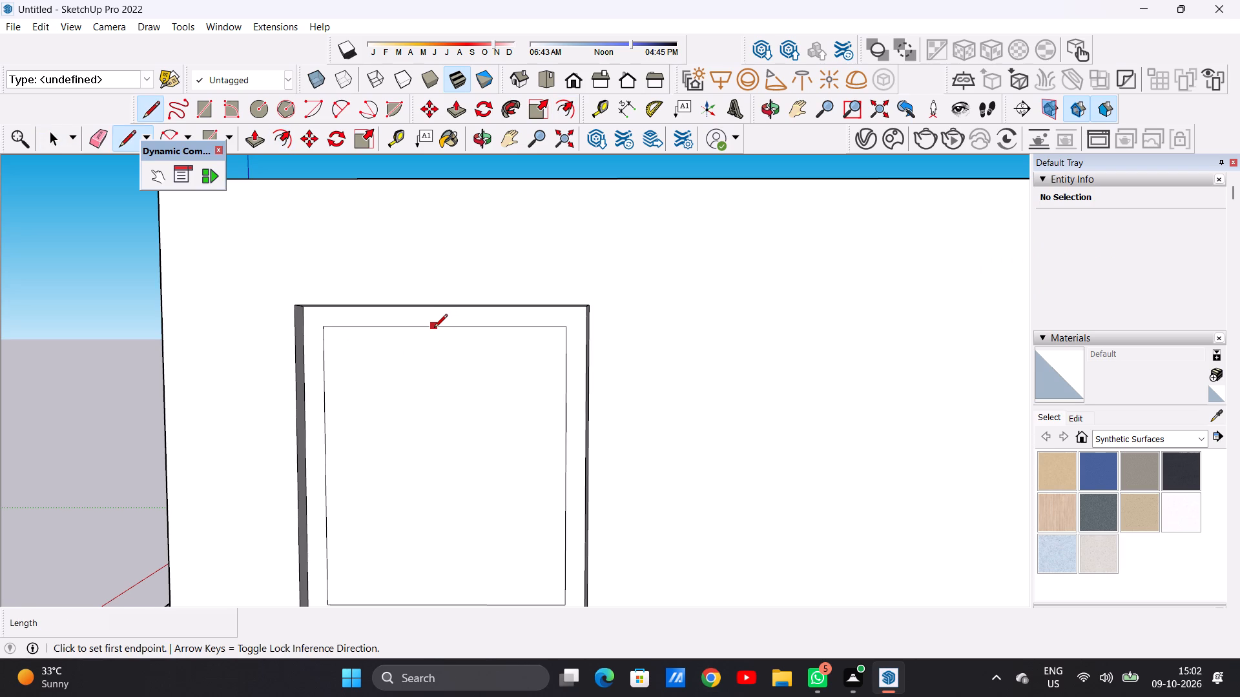
{"action": "left_click", "coordinate": [434, 328]}
{"action": "scroll", "coordinate": [478, 328], "scroll_direction": "down", "scroll_amount": 7}
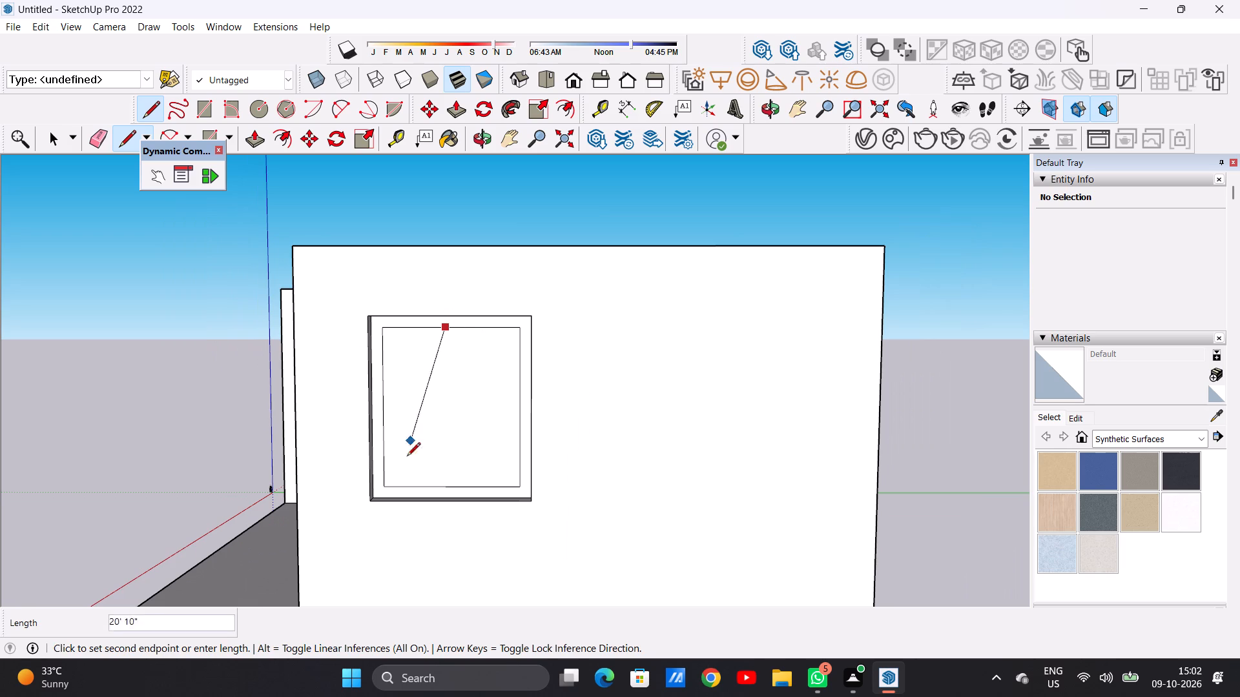
{"action": "scroll", "coordinate": [439, 493], "scroll_direction": "up", "scroll_amount": 4}
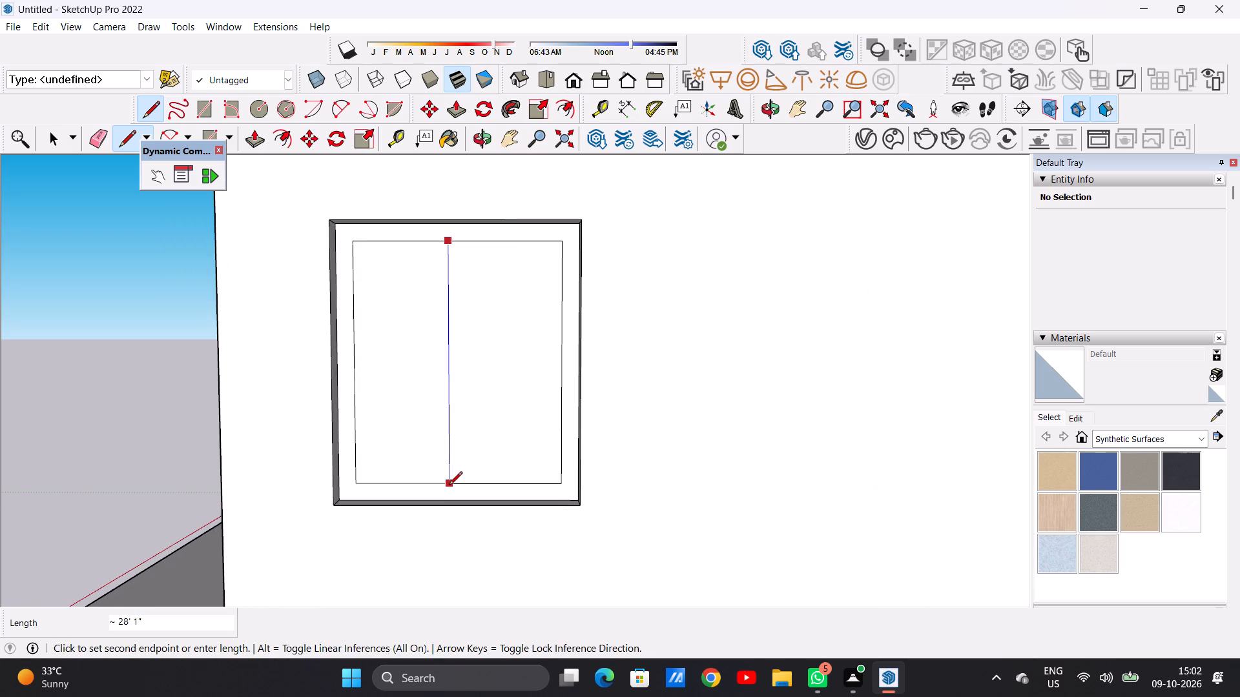
{"action": "left_click", "coordinate": [449, 486]}
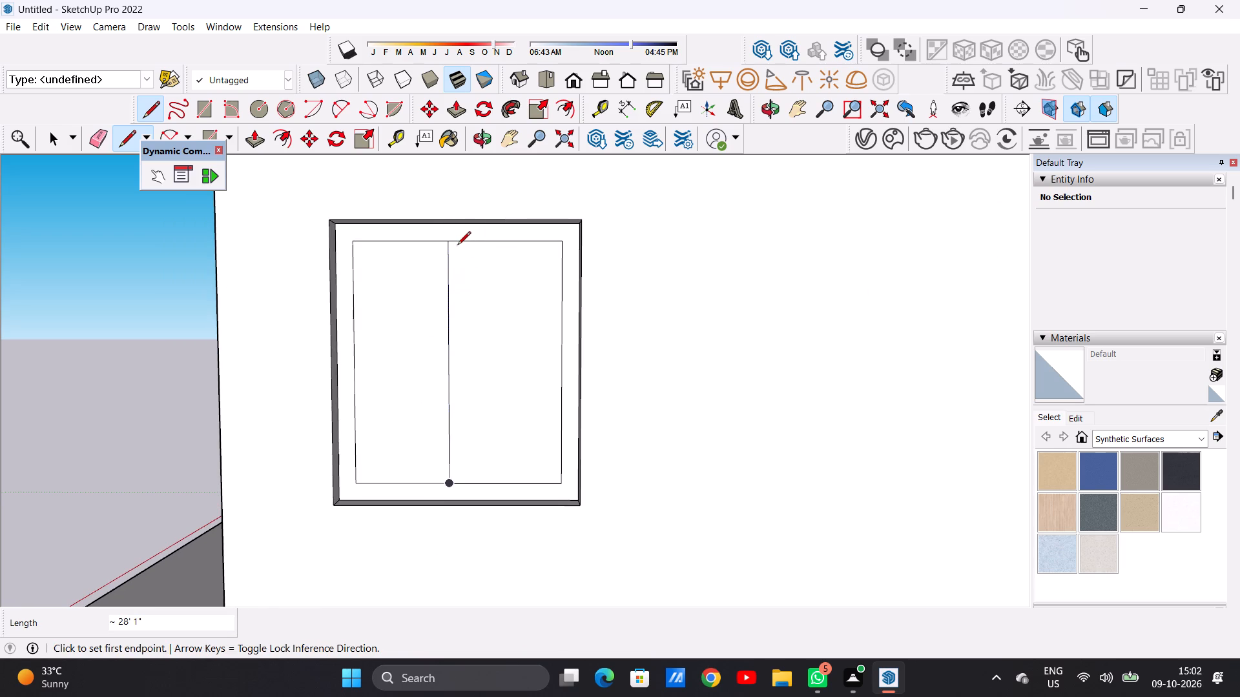
{"action": "left_click", "coordinate": [460, 243]}
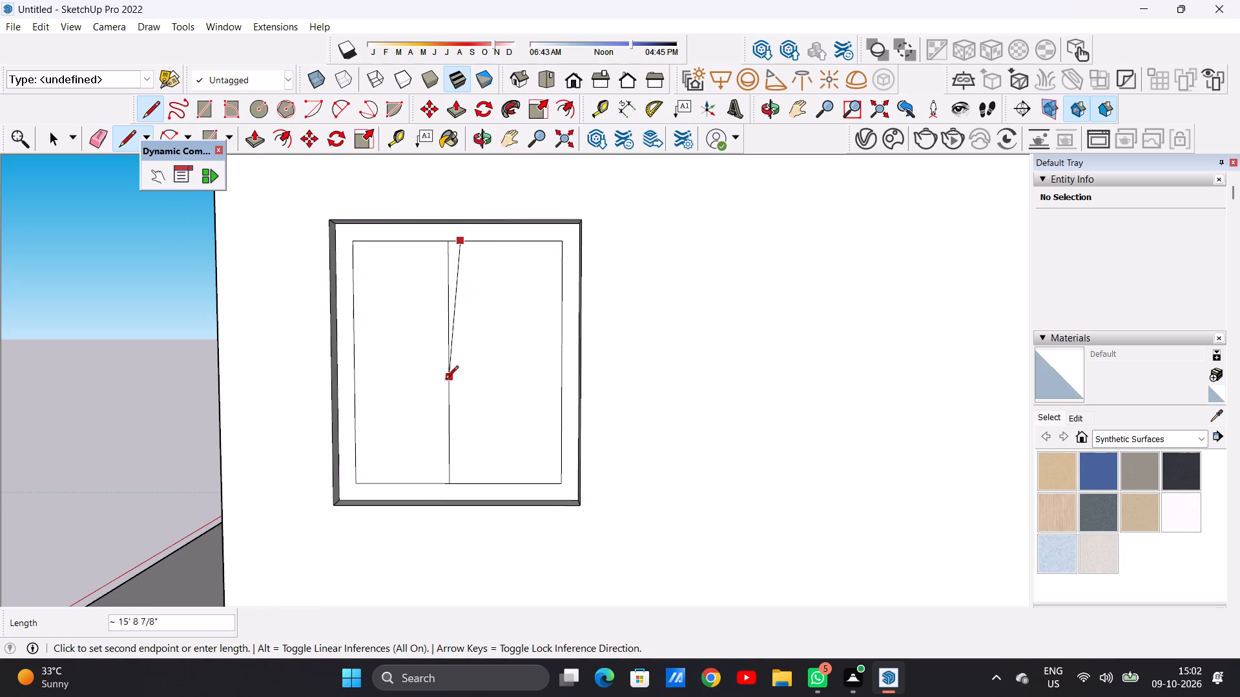
{"action": "left_click", "coordinate": [460, 481]}
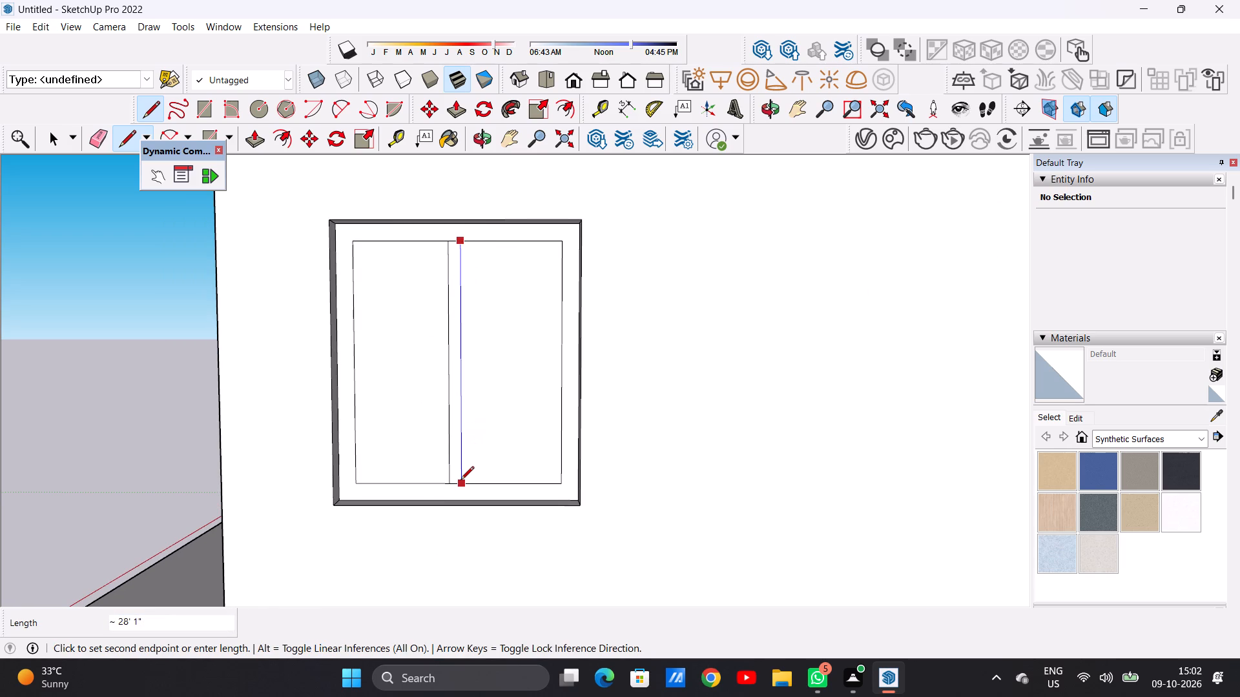
{"action": "key", "text": "space"}
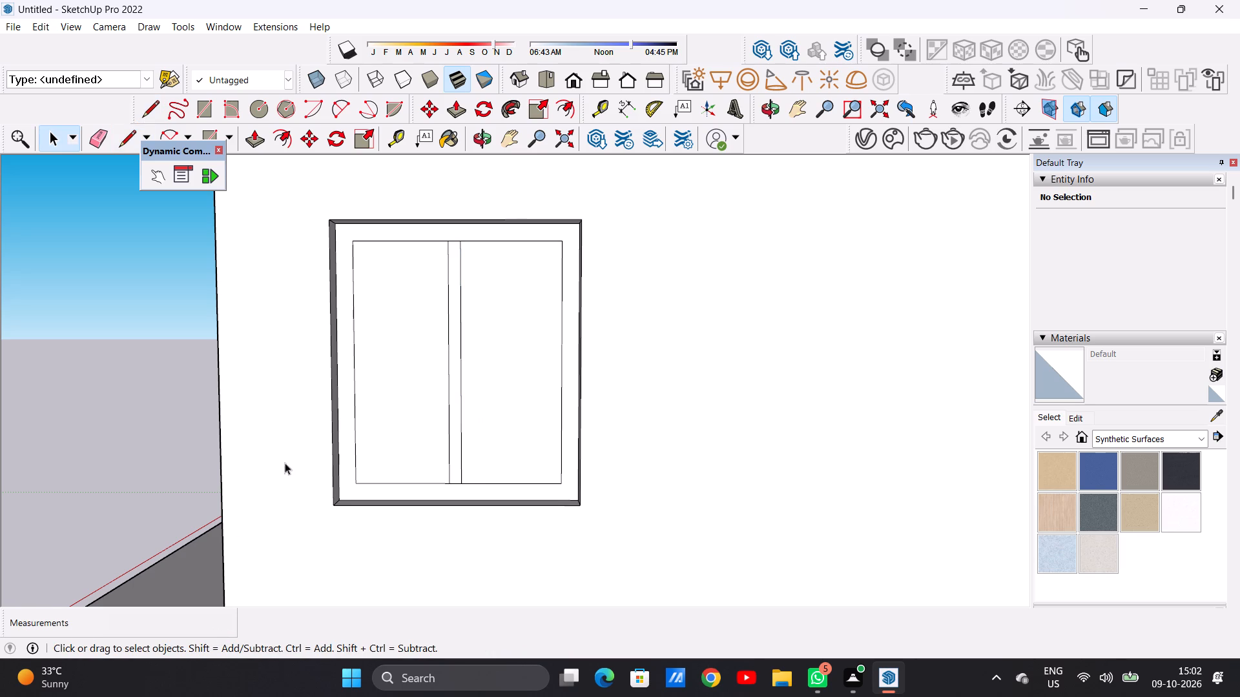
Draw a window rectangle about 22' 4" high by 18' 4" wide on the upper-storey side wall, above the smaller ground-floor side window.
{"action": "scroll", "coordinate": [300, 431], "scroll_direction": "down", "scroll_amount": 16}
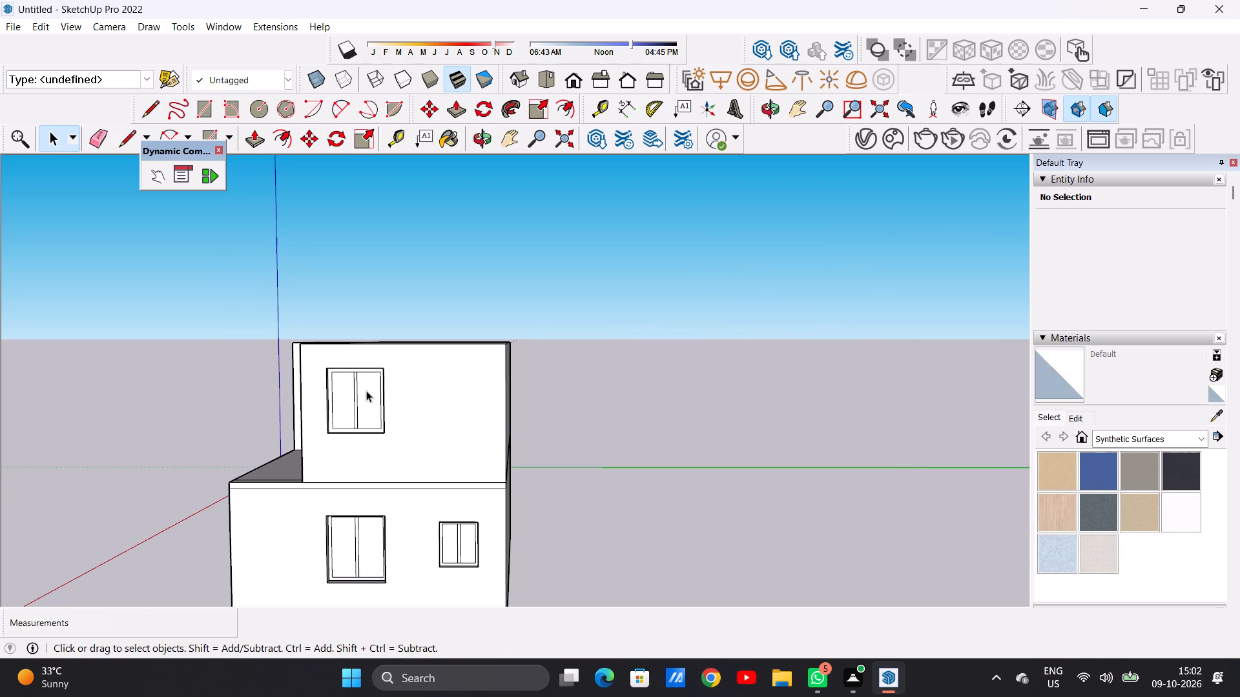
{"action": "scroll", "coordinate": [462, 401], "scroll_direction": "up", "scroll_amount": 5}
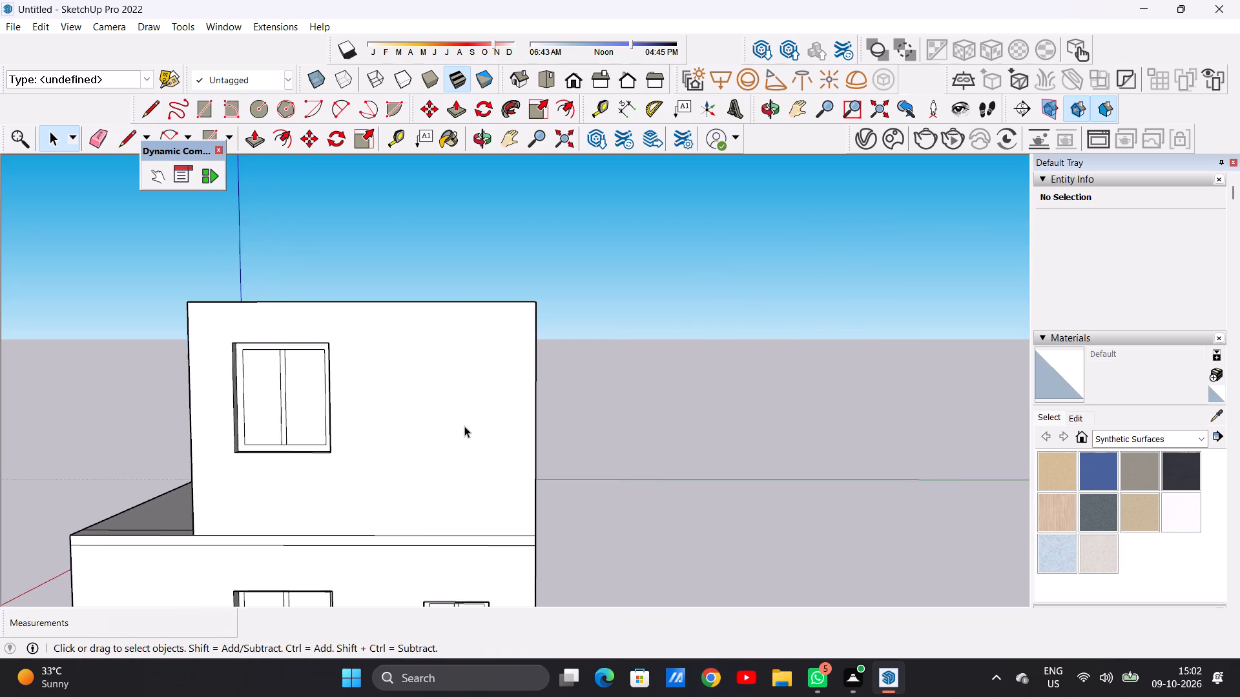
{"action": "scroll", "coordinate": [464, 426], "scroll_direction": "up", "scroll_amount": 2}
{"action": "key", "text": "r"}
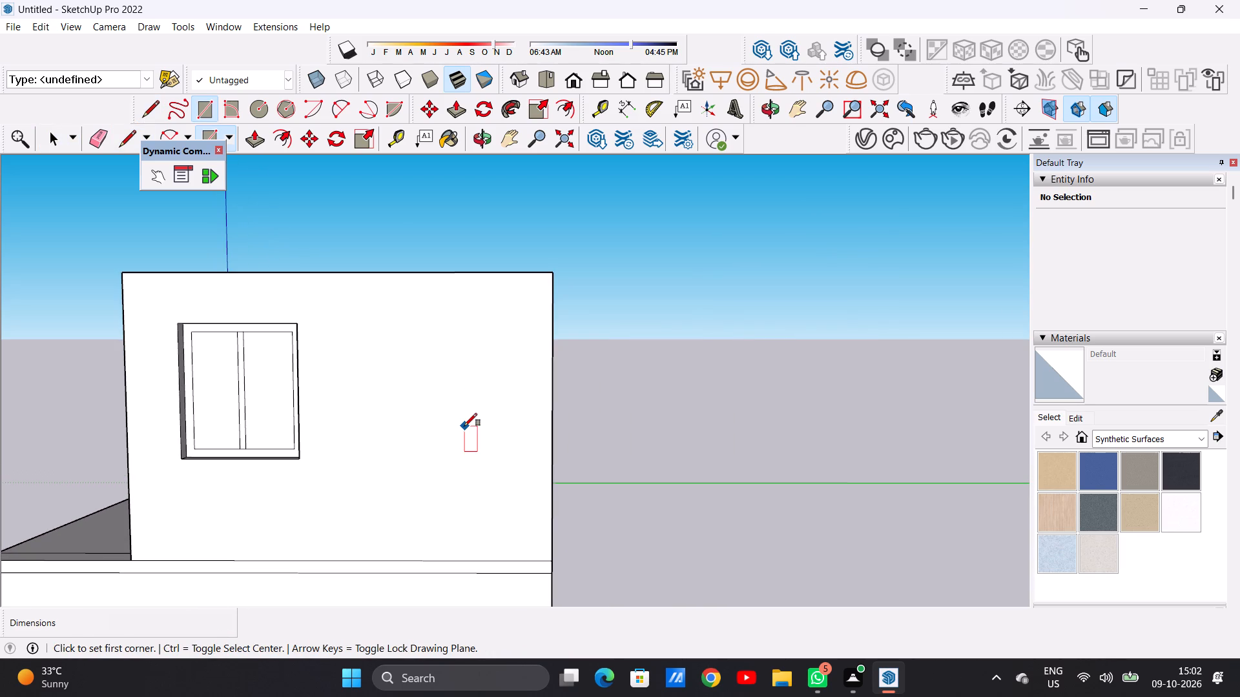
{"action": "scroll", "coordinate": [435, 410], "scroll_direction": "down", "scroll_amount": 9}
{"action": "scroll", "coordinate": [439, 399], "scroll_direction": "up", "scroll_amount": 4}
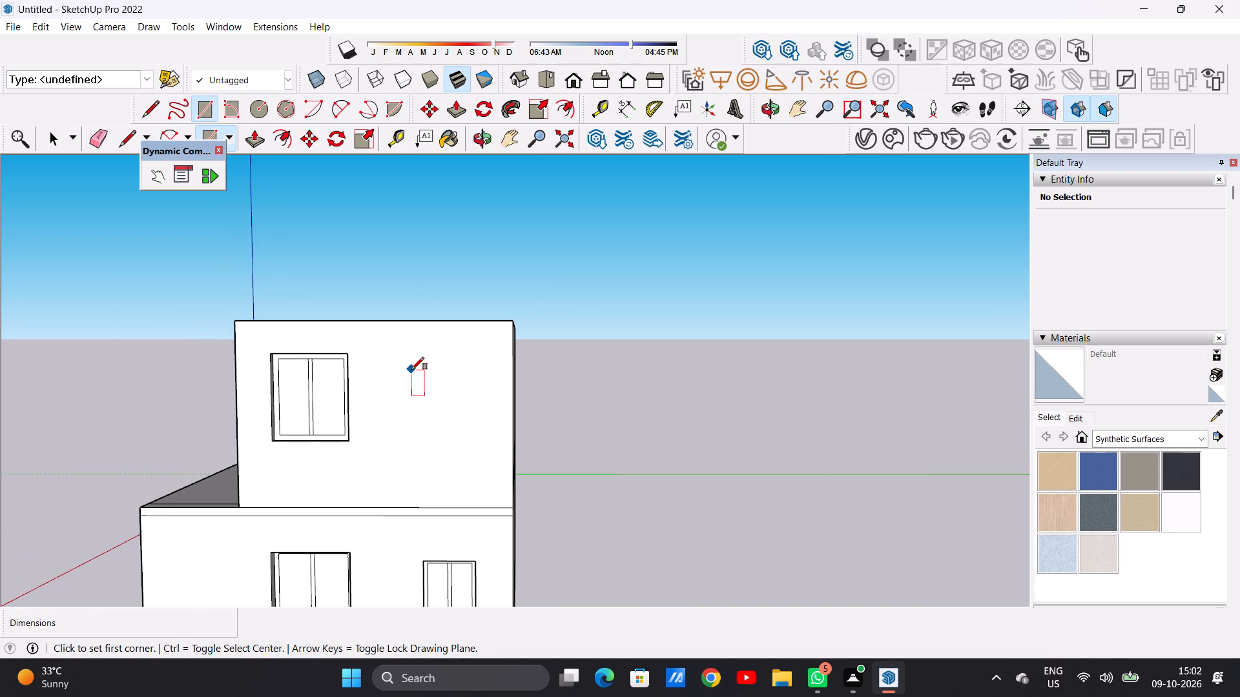
{"action": "left_click", "coordinate": [411, 370]}
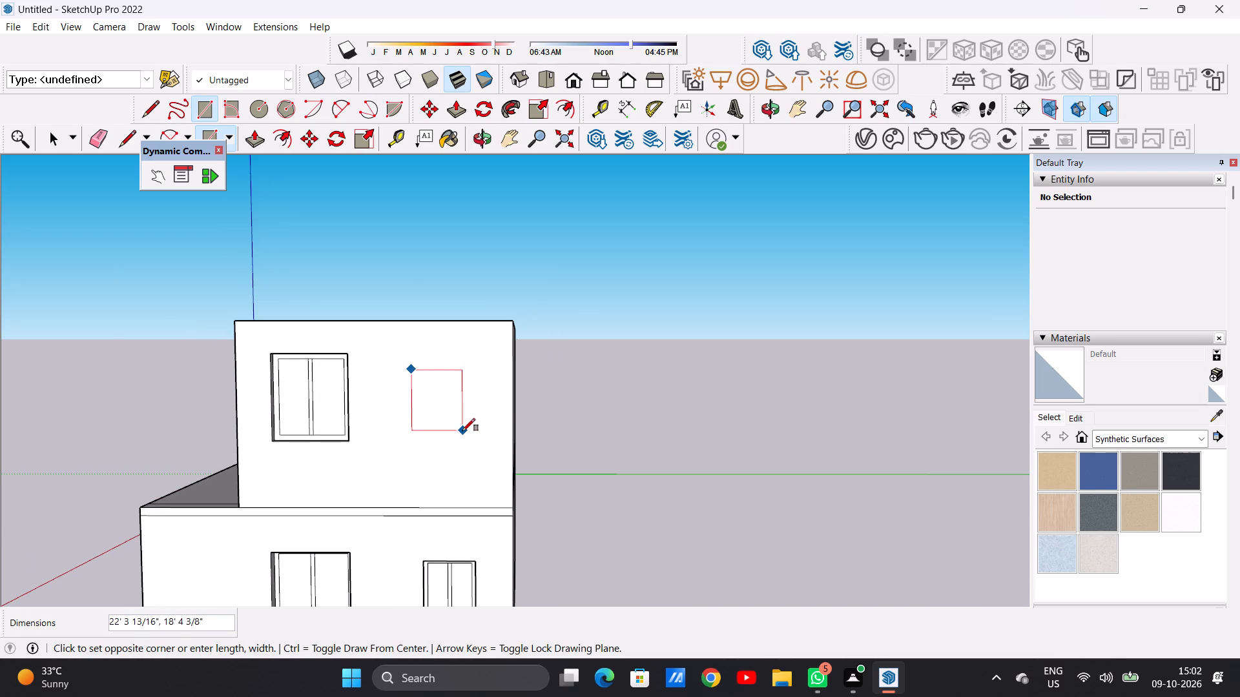
{"action": "left_click", "coordinate": [462, 431]}
{"action": "key", "text": "space"}
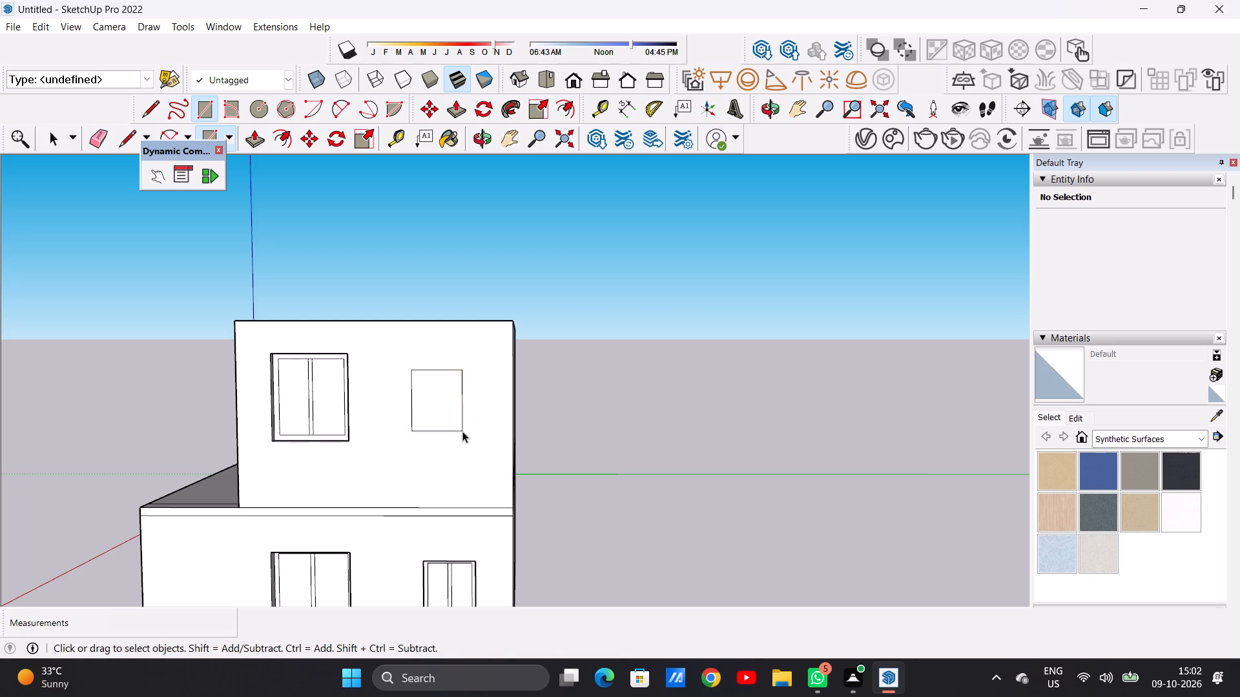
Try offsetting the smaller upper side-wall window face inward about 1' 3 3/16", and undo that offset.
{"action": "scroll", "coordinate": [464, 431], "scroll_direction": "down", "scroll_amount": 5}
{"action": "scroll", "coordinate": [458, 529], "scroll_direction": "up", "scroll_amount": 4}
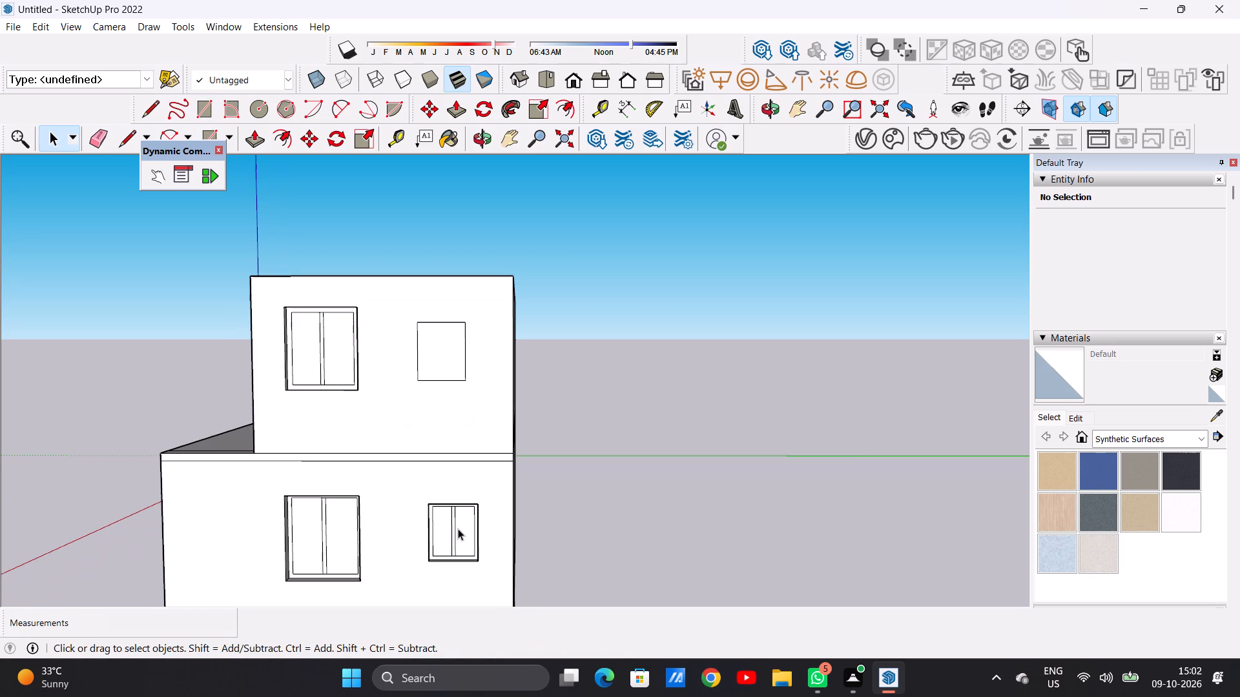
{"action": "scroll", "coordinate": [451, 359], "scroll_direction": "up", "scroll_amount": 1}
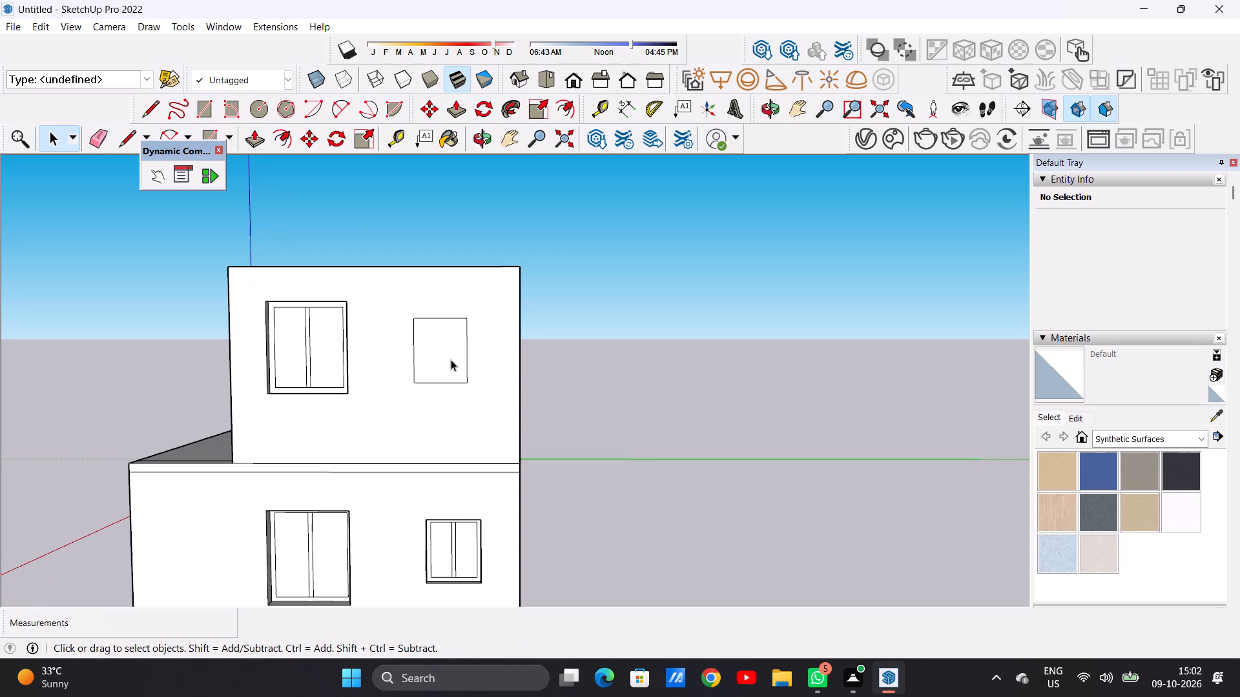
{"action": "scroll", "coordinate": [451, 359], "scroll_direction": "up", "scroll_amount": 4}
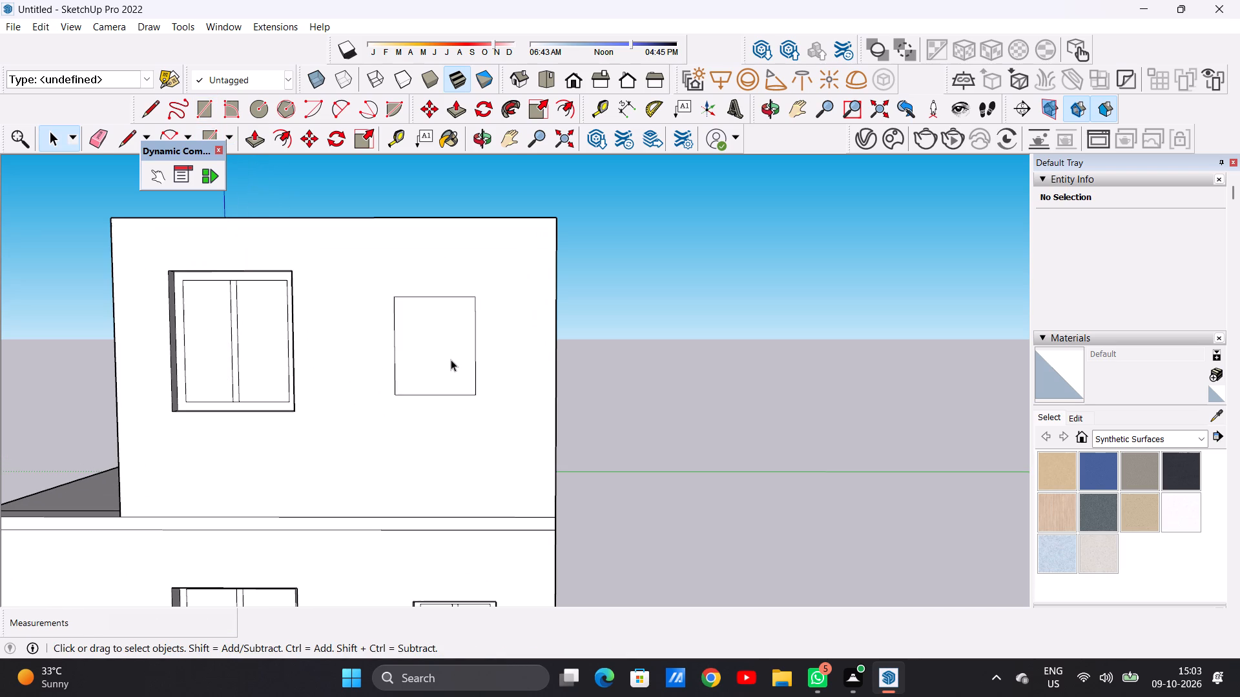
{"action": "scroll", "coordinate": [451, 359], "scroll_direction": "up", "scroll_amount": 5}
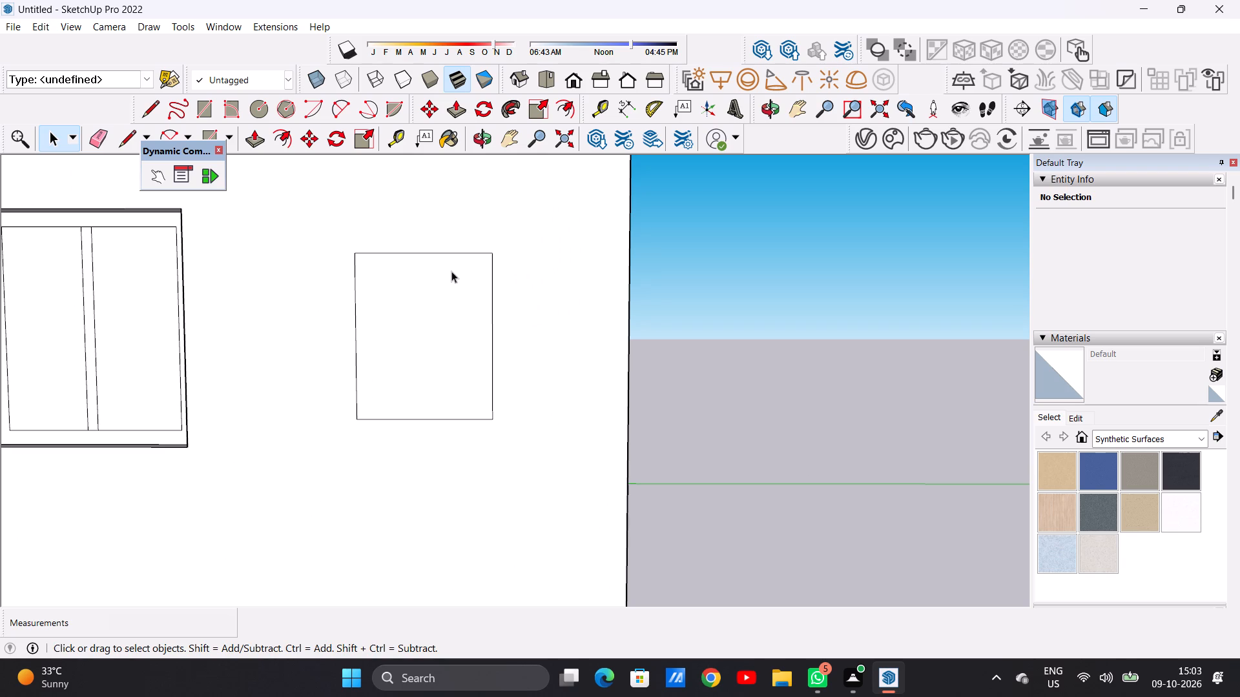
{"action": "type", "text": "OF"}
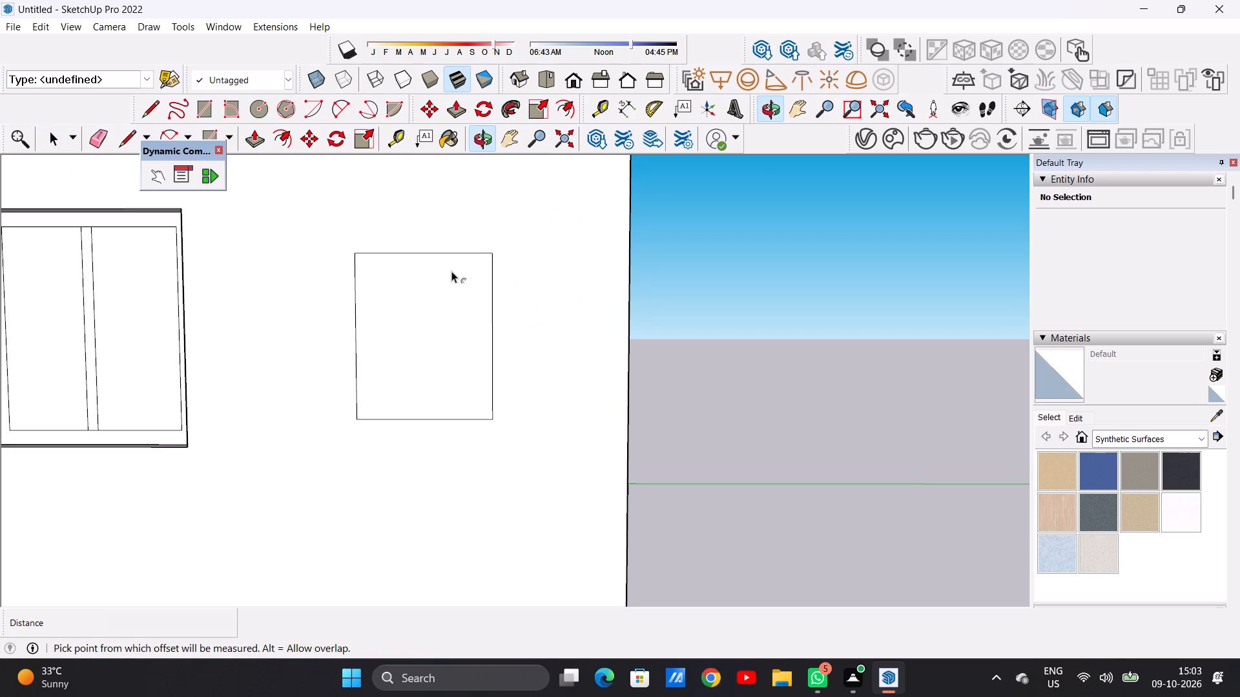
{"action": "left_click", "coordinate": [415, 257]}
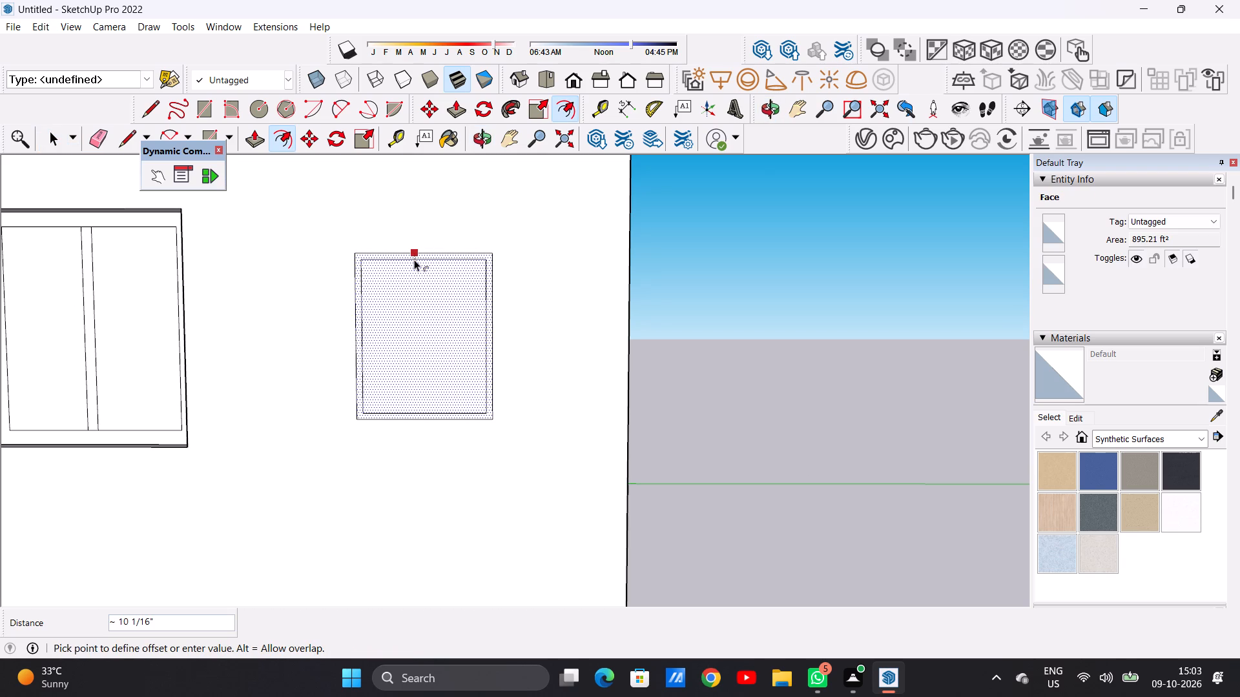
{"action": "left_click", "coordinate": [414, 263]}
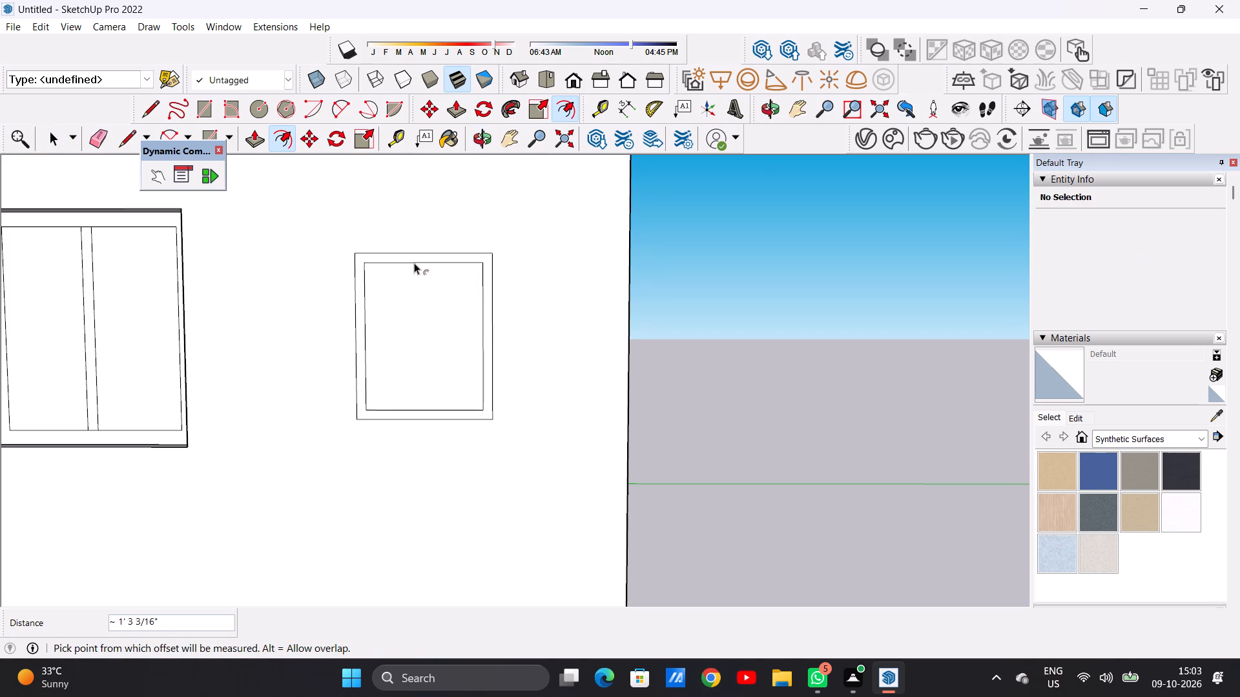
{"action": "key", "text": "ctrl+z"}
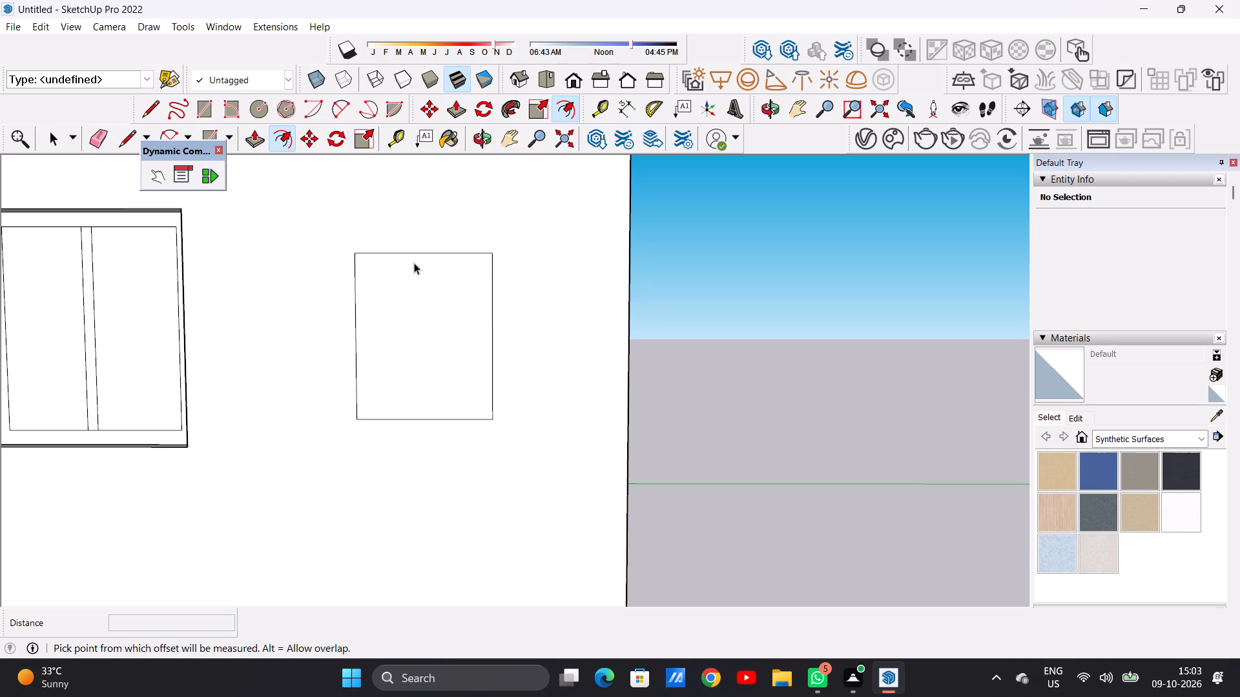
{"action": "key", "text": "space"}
Push the smaller upper side-wall window rectangle inward about 1' 7 1/2" to recess it.
{"action": "key", "text": "p"}
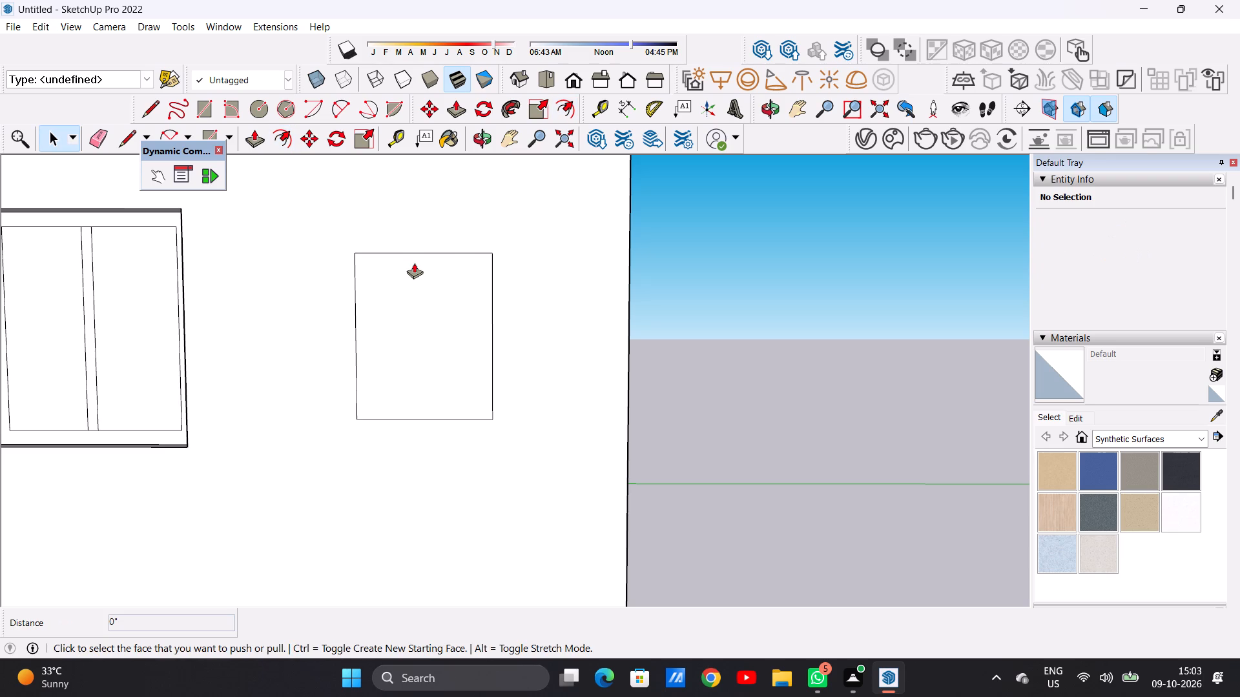
{"action": "middle_click_drag", "start_coordinate": [482, 290], "coordinate": [369, 329]}
{"action": "scroll", "coordinate": [369, 329], "scroll_direction": "up", "scroll_amount": 4}
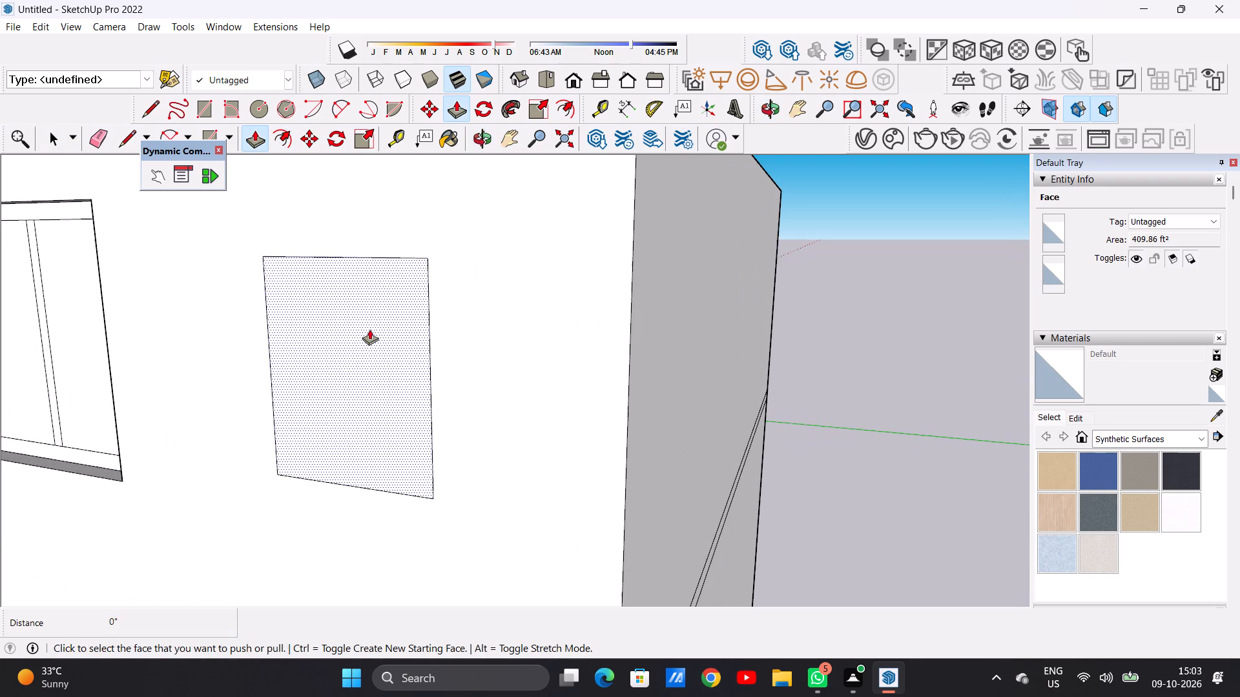
{"action": "left_click", "coordinate": [369, 329]}
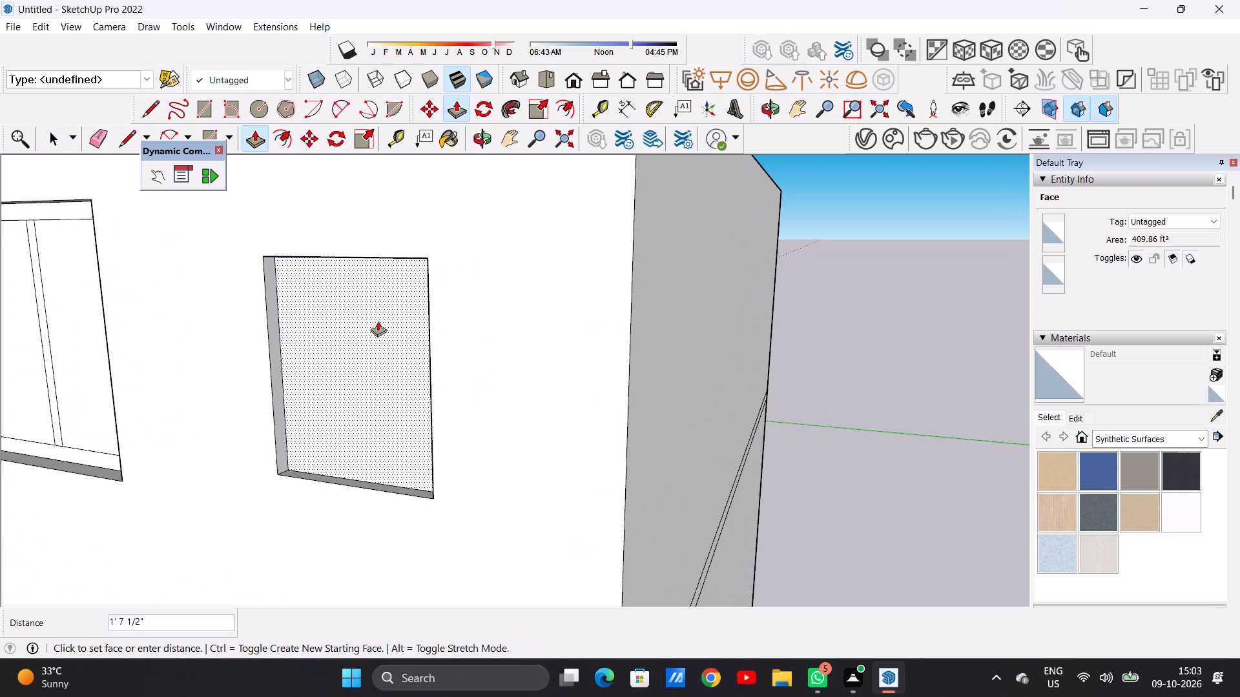
{"action": "left_click", "coordinate": [378, 321]}
{"action": "key", "text": "space"}
Offset the recessed smaller upper side window face inward about 1' 4 1/4" to form its frame.
{"action": "scroll", "coordinate": [336, 359], "scroll_direction": "down", "scroll_amount": 4}
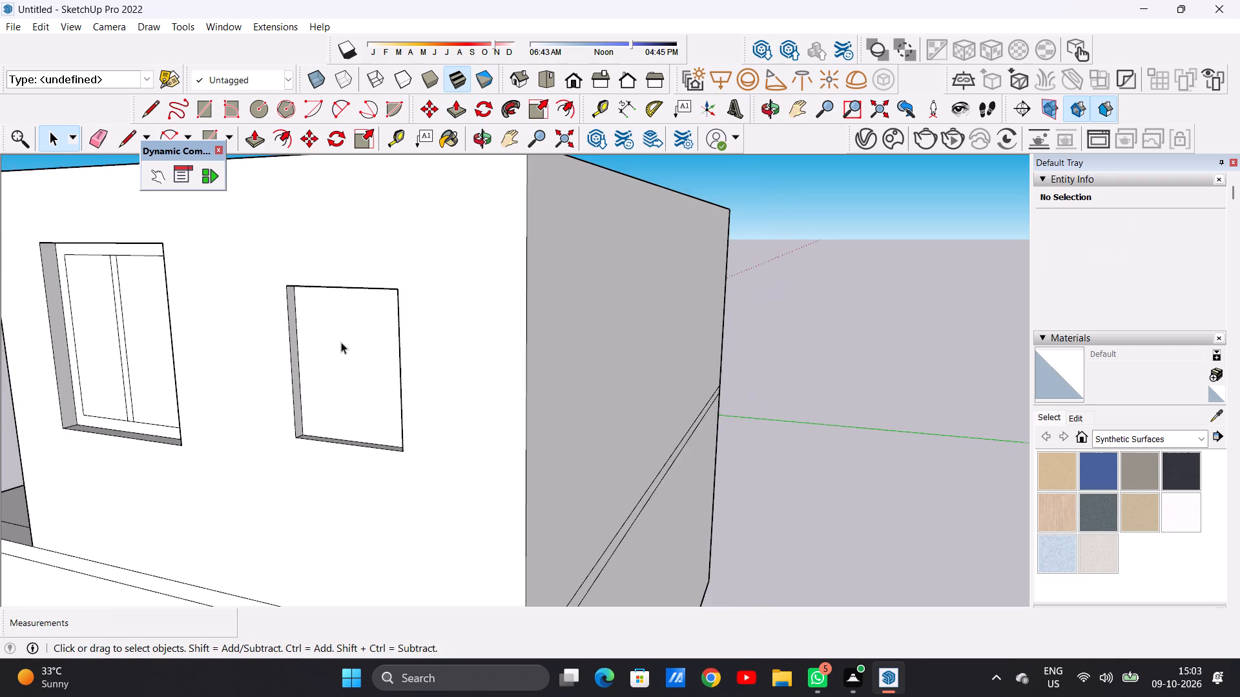
{"action": "middle_click_drag", "start_coordinate": [320, 335], "coordinate": [404, 314]}
{"action": "scroll", "coordinate": [451, 313], "scroll_direction": "up", "scroll_amount": 1}
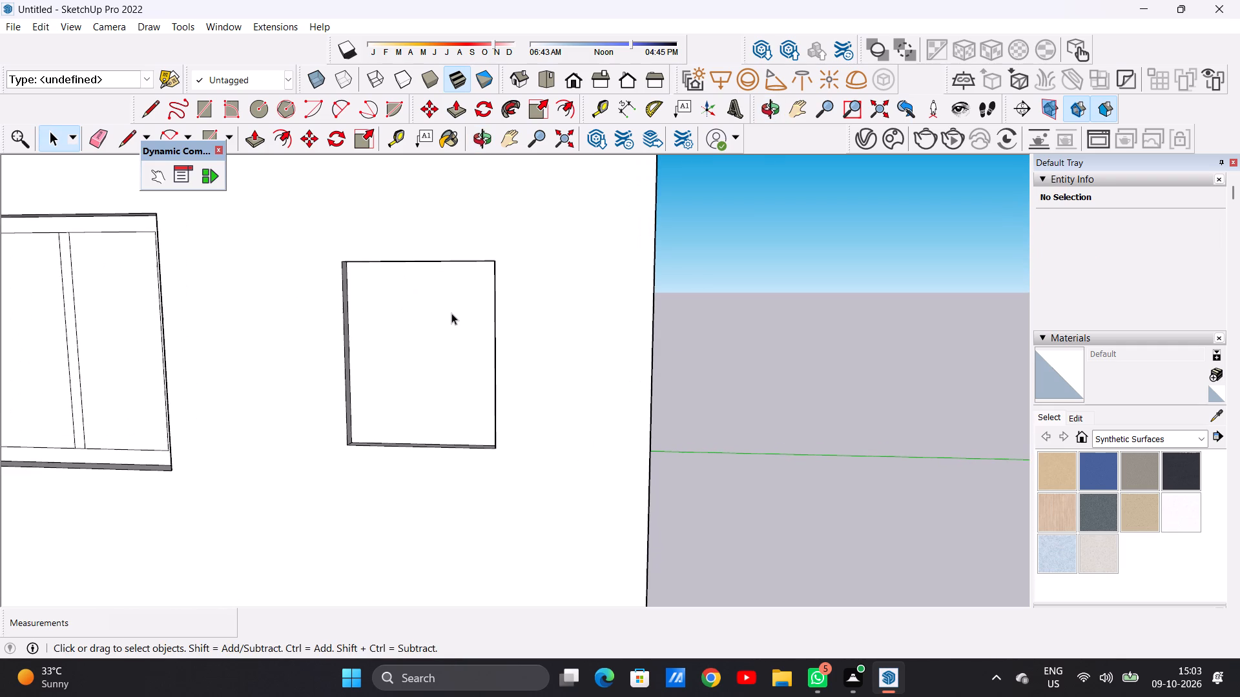
{"action": "type", "text": "OF"}
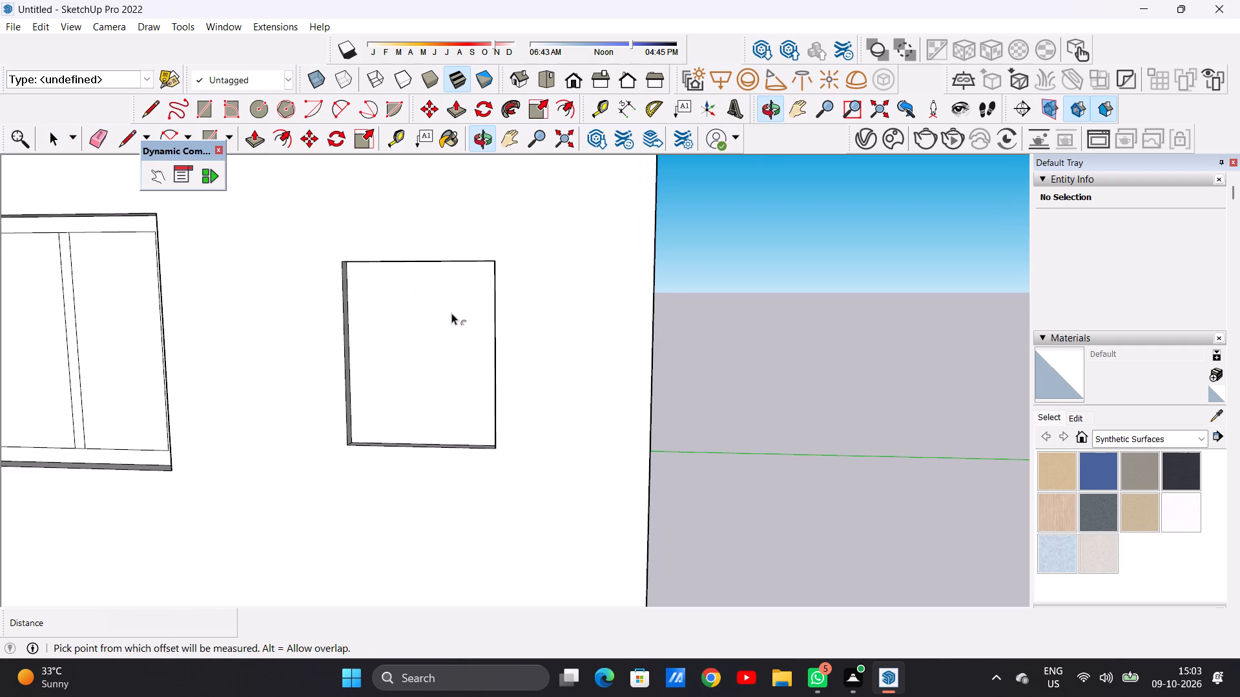
{"action": "left_click", "coordinate": [355, 278]}
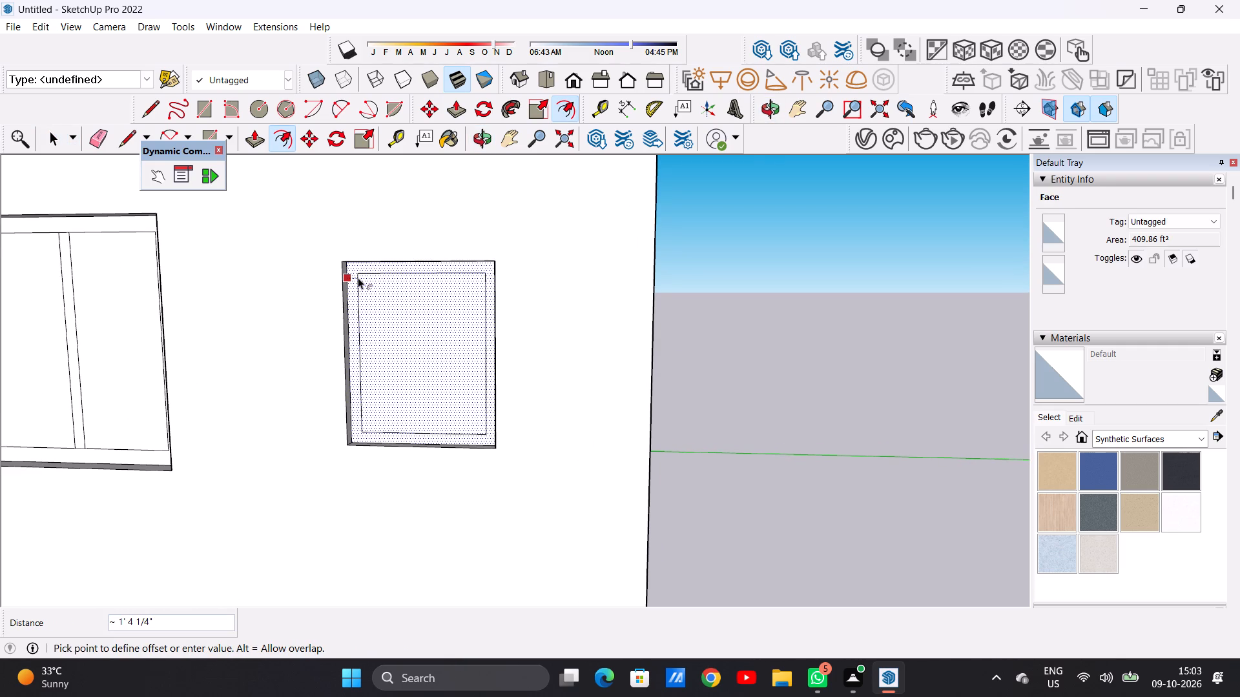
{"action": "left_click", "coordinate": [359, 279]}
{"action": "key", "text": "space"}
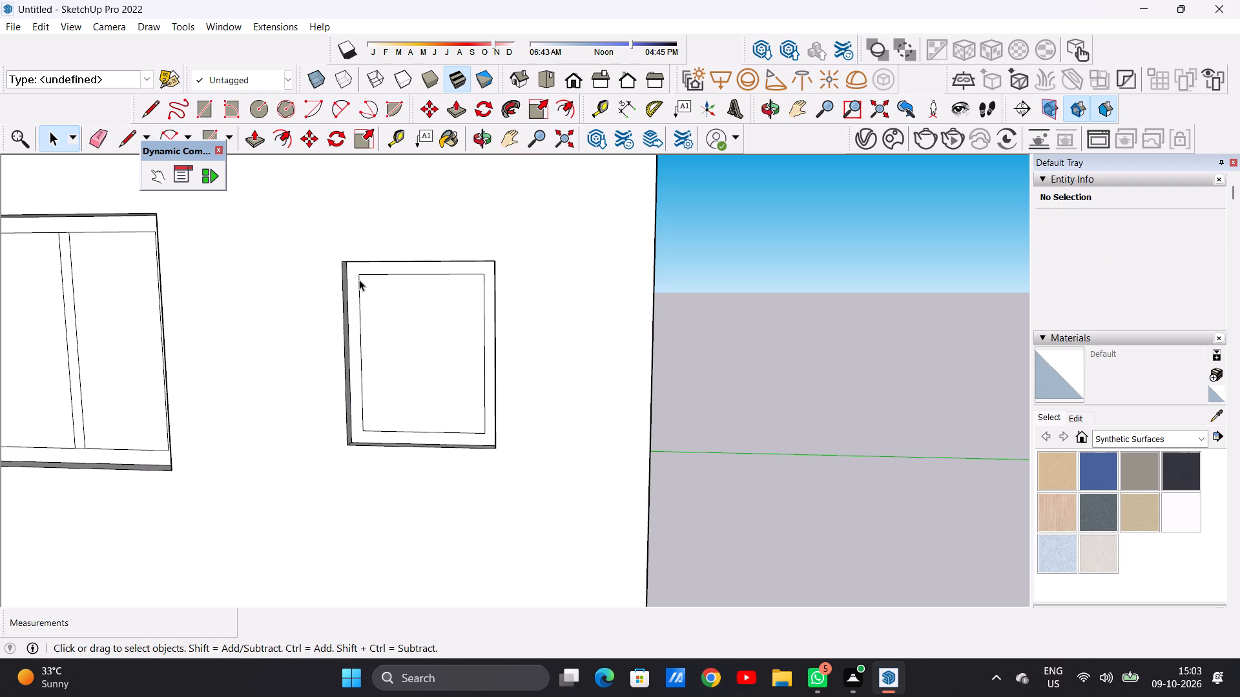
Draw two closely spaced vertical lines about 19' 4" long down the middle of the smaller upper side window's inner face, forming its mullion.
{"action": "scroll", "coordinate": [325, 367], "scroll_direction": "down", "scroll_amount": 13}
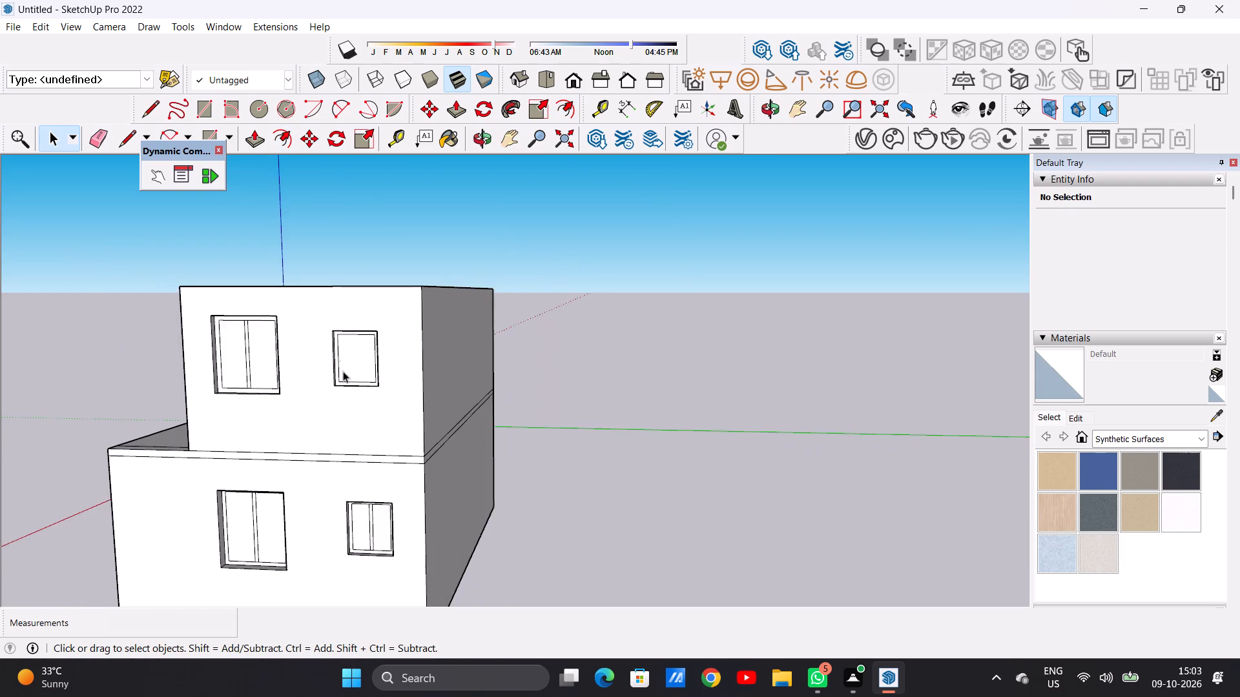
{"action": "middle_click_drag", "start_coordinate": [343, 371], "coordinate": [395, 377]}
{"action": "scroll", "coordinate": [389, 356], "scroll_direction": "up", "scroll_amount": 7}
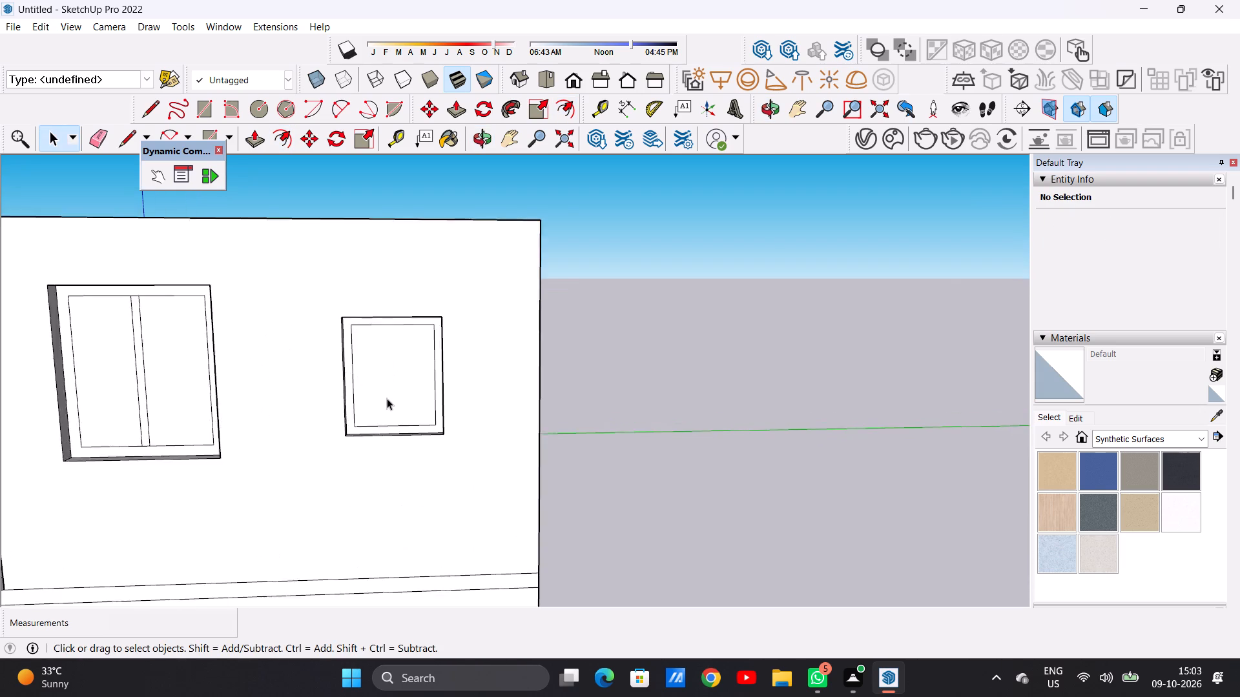
{"action": "scroll", "coordinate": [387, 398], "scroll_direction": "up", "scroll_amount": 6}
{"action": "key", "text": "l"}
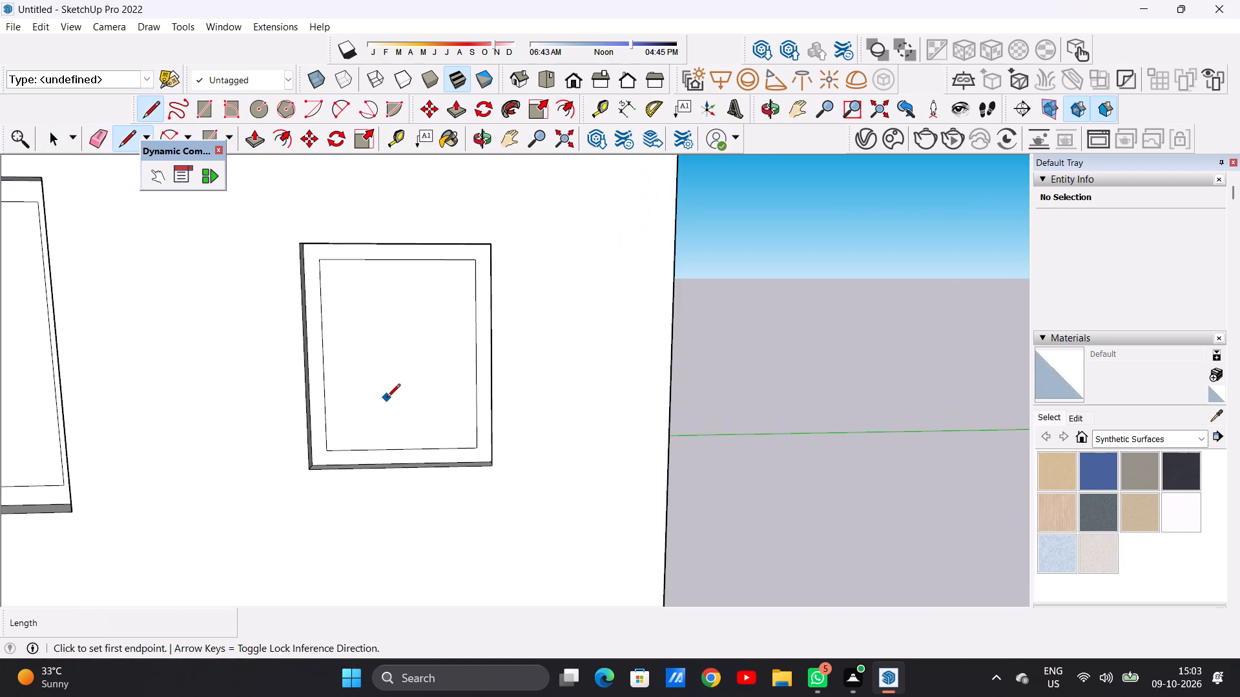
{"action": "scroll", "coordinate": [360, 389], "scroll_direction": "up", "scroll_amount": 3}
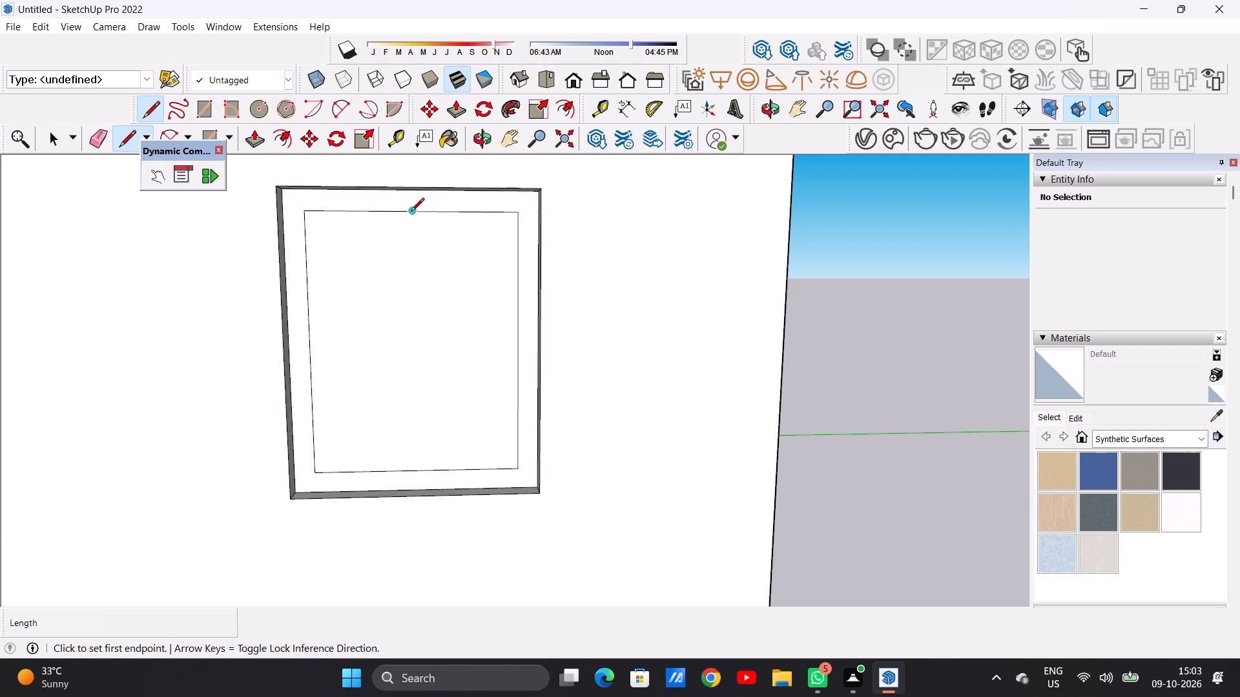
{"action": "left_click", "coordinate": [403, 214]}
{"action": "left_click", "coordinate": [408, 471]}
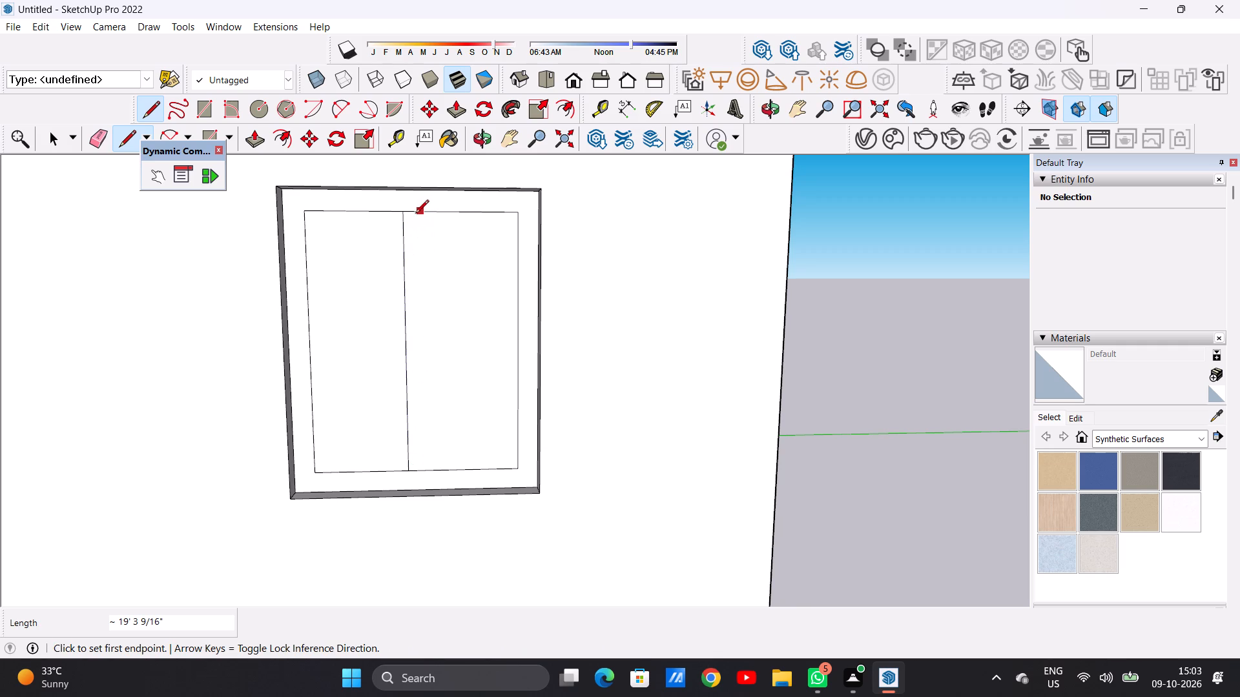
{"action": "left_click", "coordinate": [415, 214]}
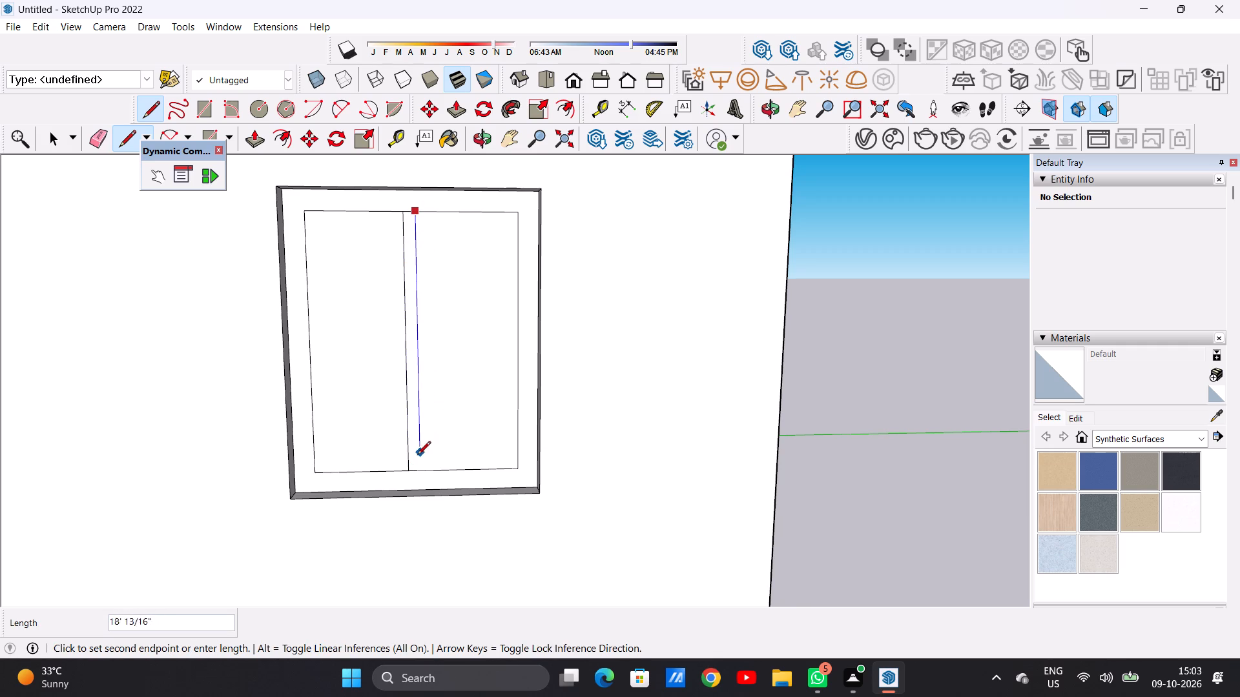
{"action": "left_click", "coordinate": [423, 471]}
{"action": "key", "text": "space"}
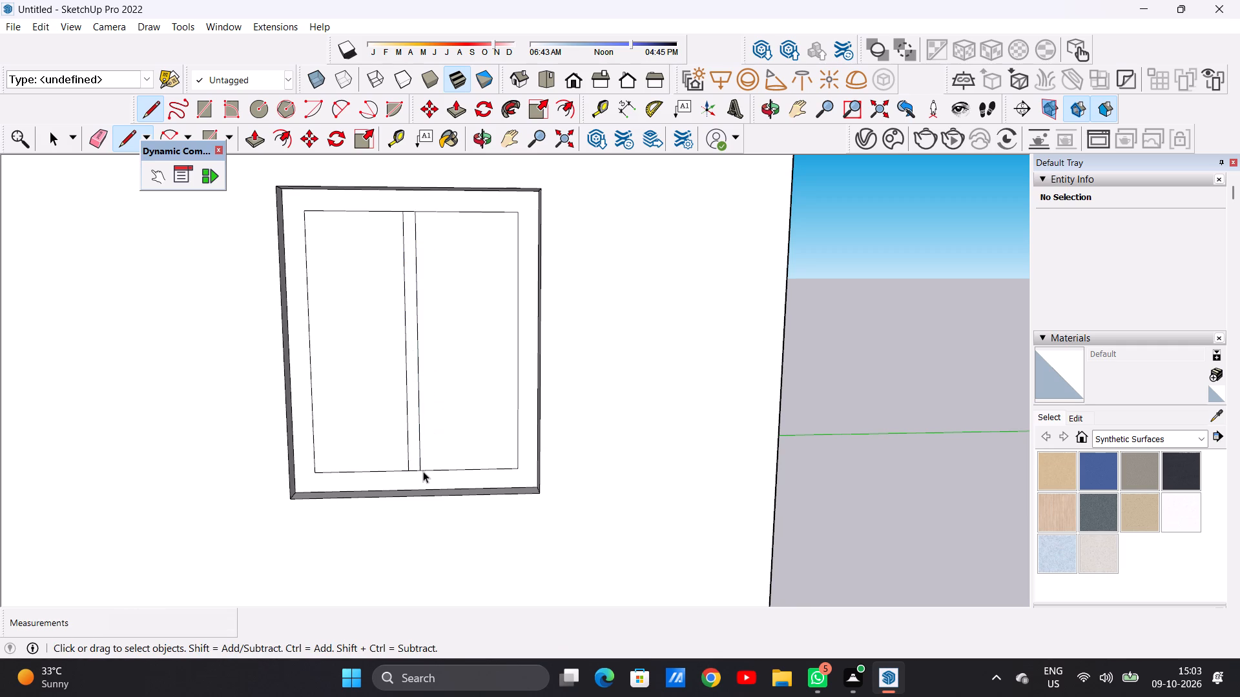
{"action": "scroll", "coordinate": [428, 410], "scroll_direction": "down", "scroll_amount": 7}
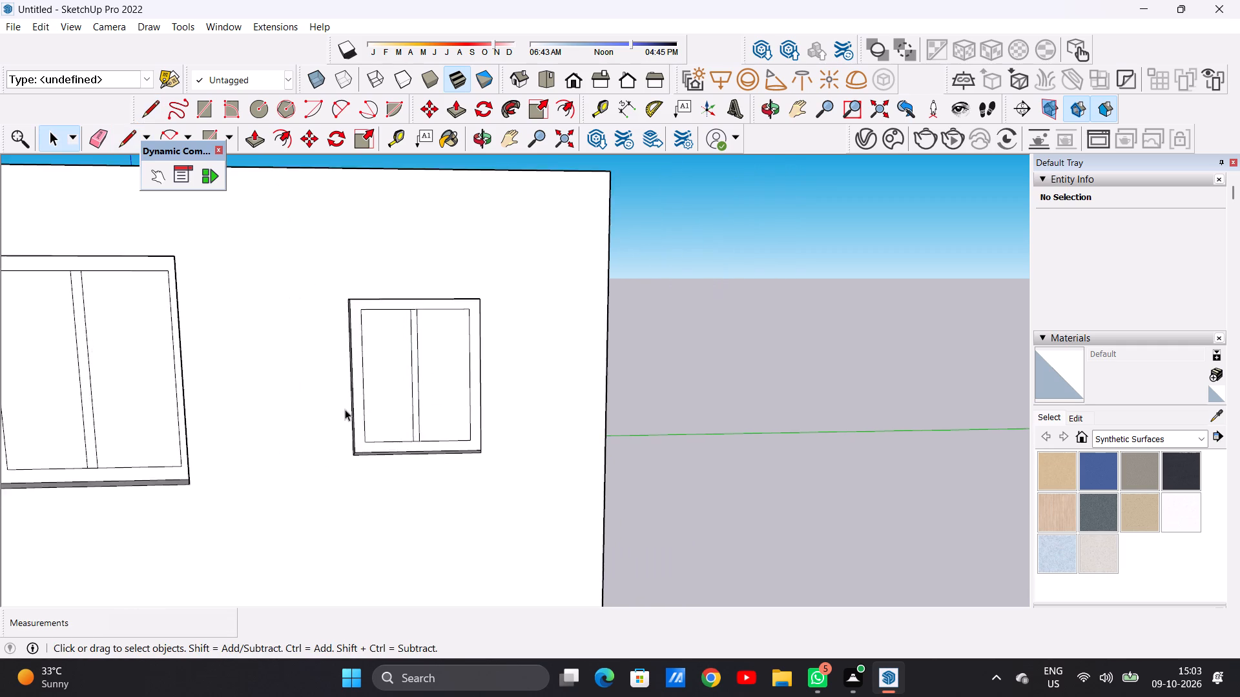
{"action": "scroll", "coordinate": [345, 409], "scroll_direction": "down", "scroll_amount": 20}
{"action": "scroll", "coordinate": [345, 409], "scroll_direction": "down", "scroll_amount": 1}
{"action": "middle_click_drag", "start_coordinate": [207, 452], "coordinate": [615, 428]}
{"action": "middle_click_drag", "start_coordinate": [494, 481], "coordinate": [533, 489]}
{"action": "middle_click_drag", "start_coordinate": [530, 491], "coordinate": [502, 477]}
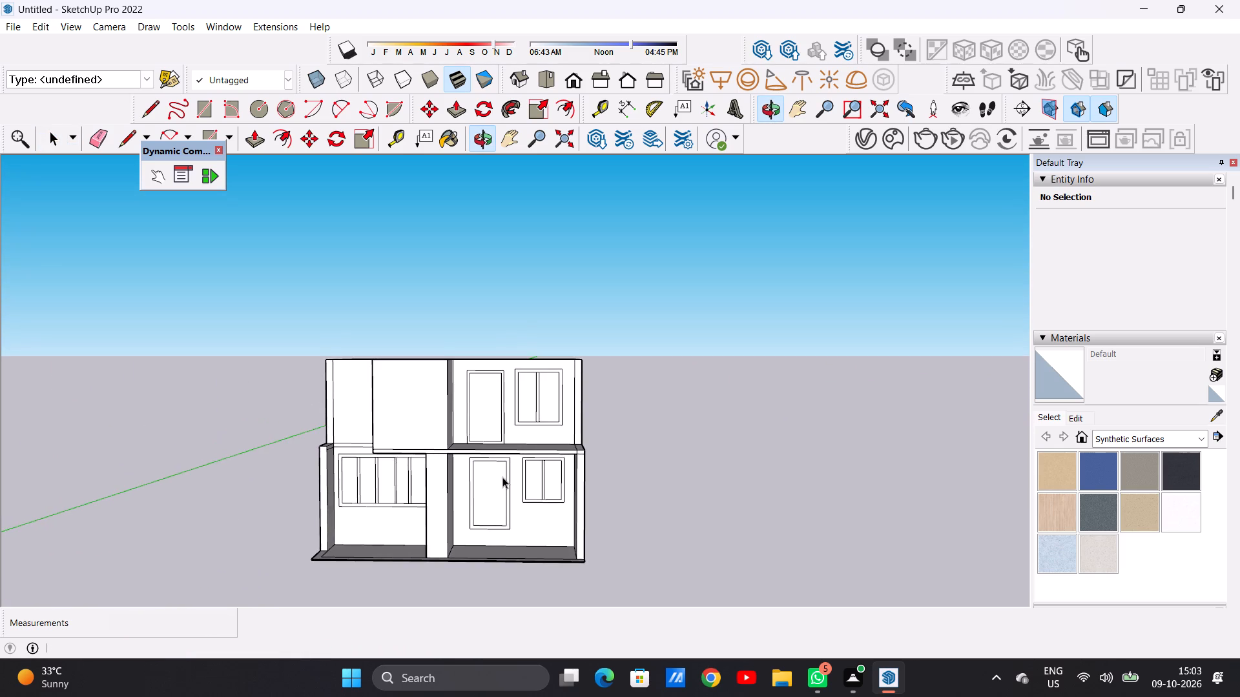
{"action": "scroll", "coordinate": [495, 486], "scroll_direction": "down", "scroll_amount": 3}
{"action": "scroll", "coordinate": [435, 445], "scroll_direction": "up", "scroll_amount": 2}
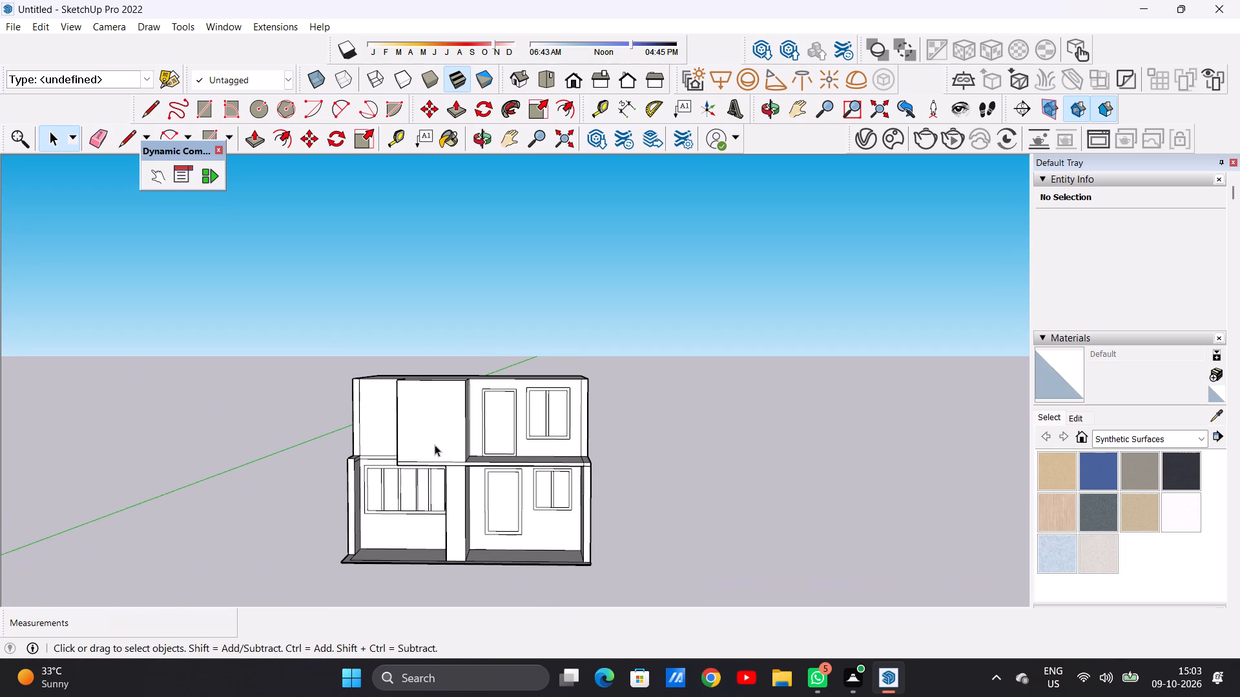
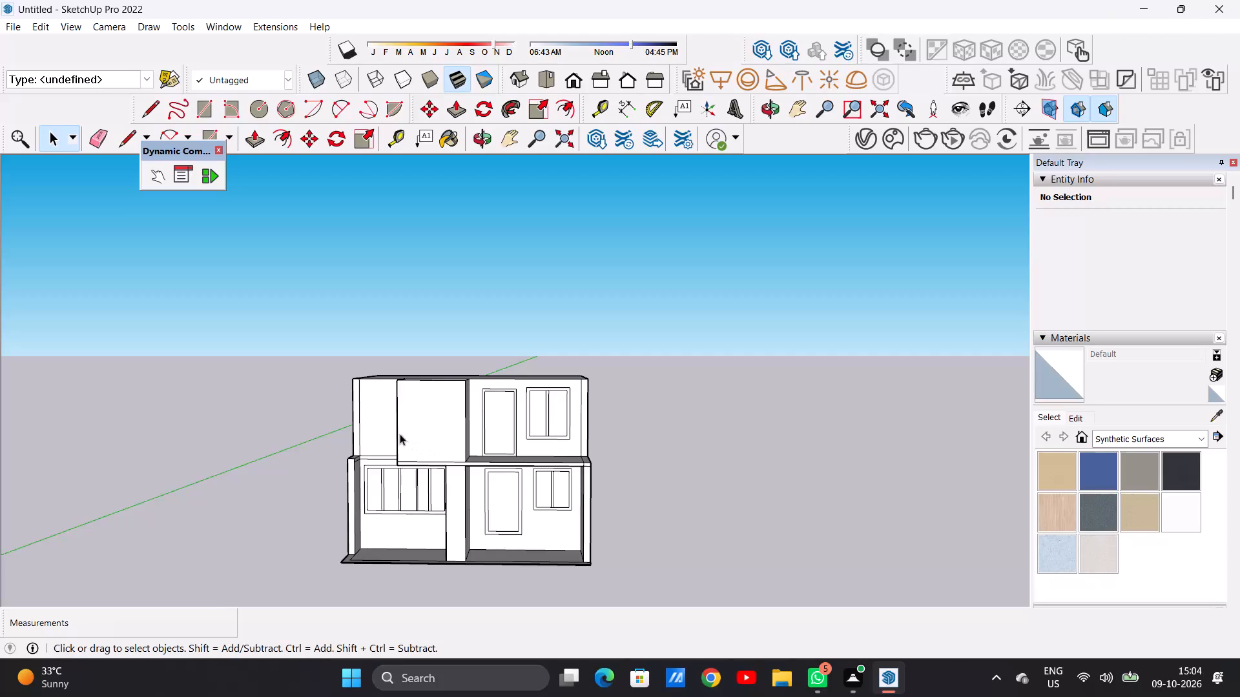
Draw a window rectangle about 21' 4 9/16" by 17' 9 1/16" on the upper front wall, on the narrow stretch beside the projecting block.
{"action": "scroll", "coordinate": [378, 409], "scroll_direction": "up", "scroll_amount": 13}
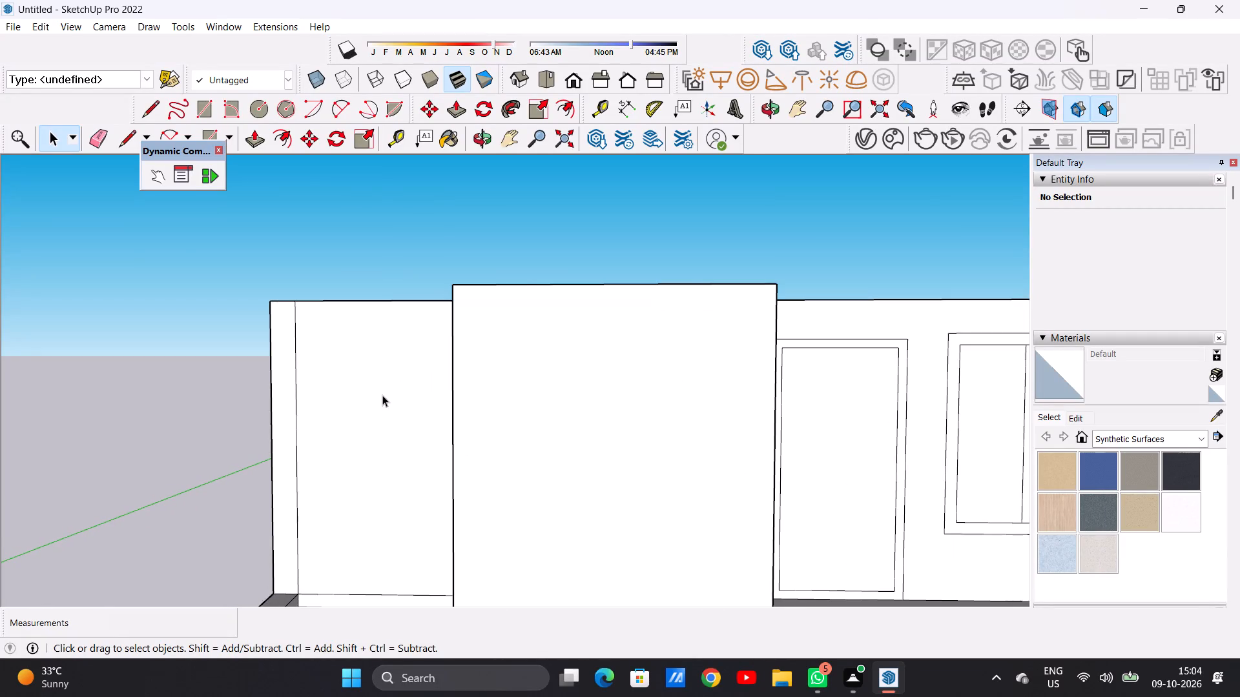
{"action": "scroll", "coordinate": [395, 379], "scroll_direction": "up", "scroll_amount": 1}
{"action": "key", "text": "r"}
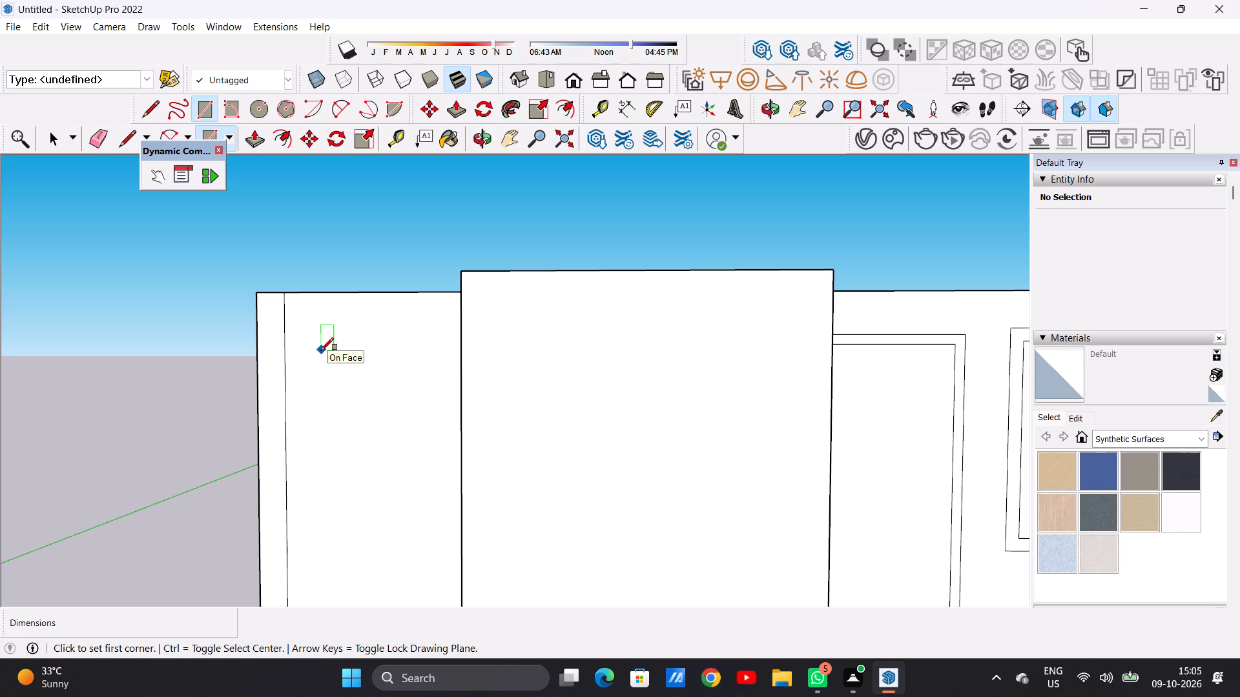
{"action": "scroll", "coordinate": [324, 356], "scroll_direction": "down", "scroll_amount": 10}
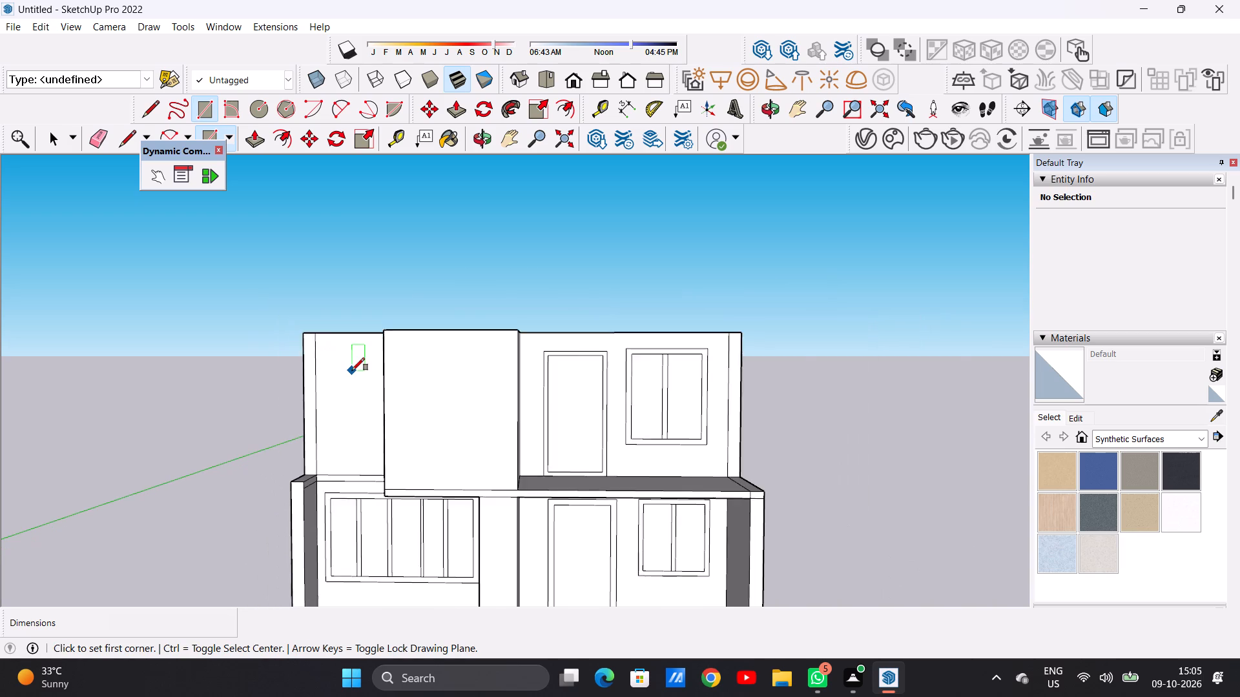
{"action": "scroll", "coordinate": [345, 403], "scroll_direction": "up", "scroll_amount": 4}
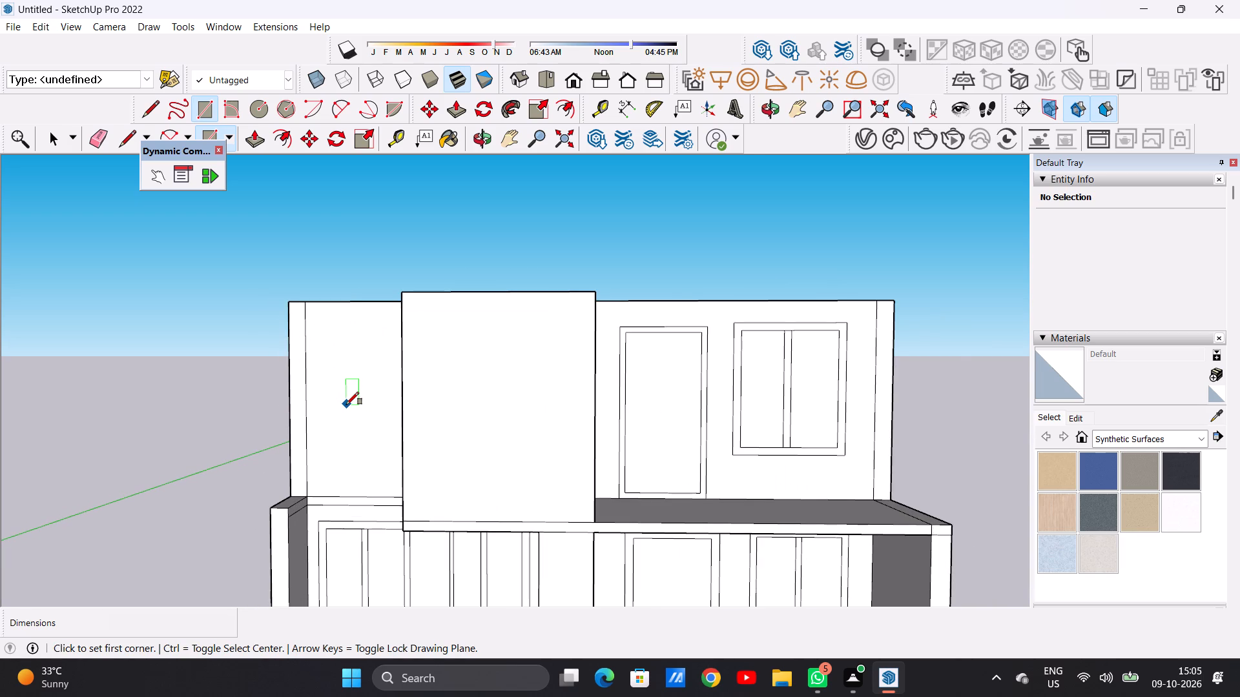
{"action": "left_click", "coordinate": [318, 339]}
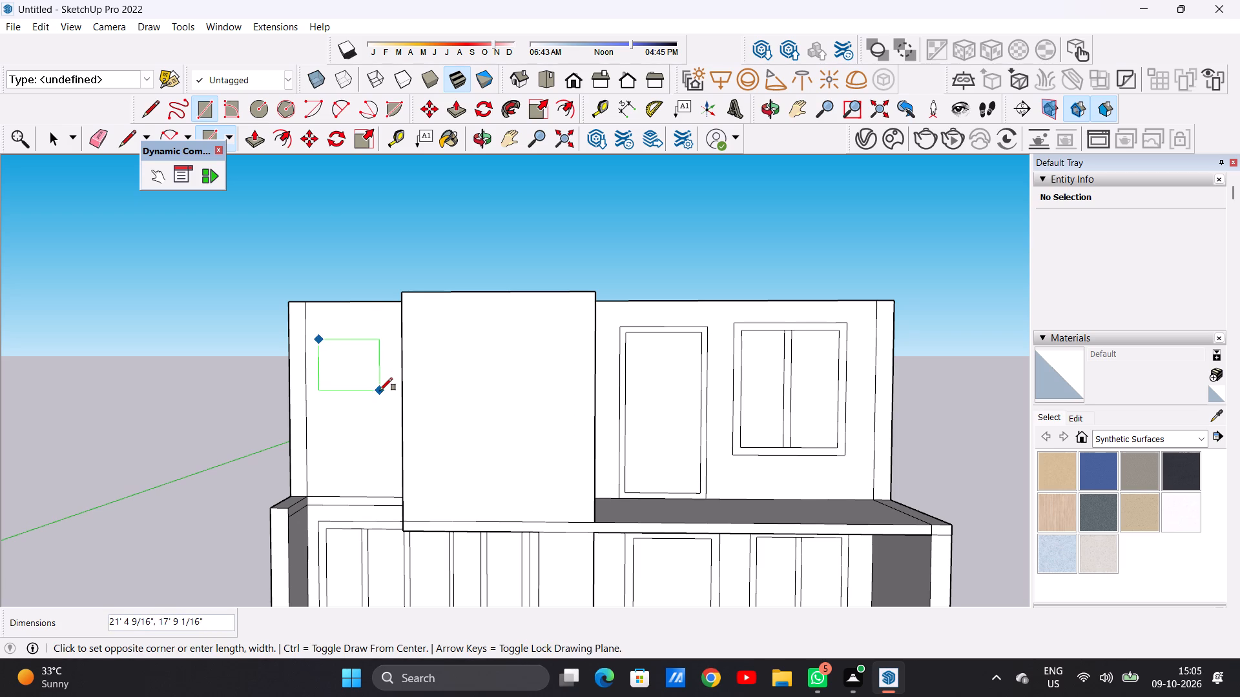
{"action": "left_click", "coordinate": [380, 390]}
{"action": "key", "text": "space"}
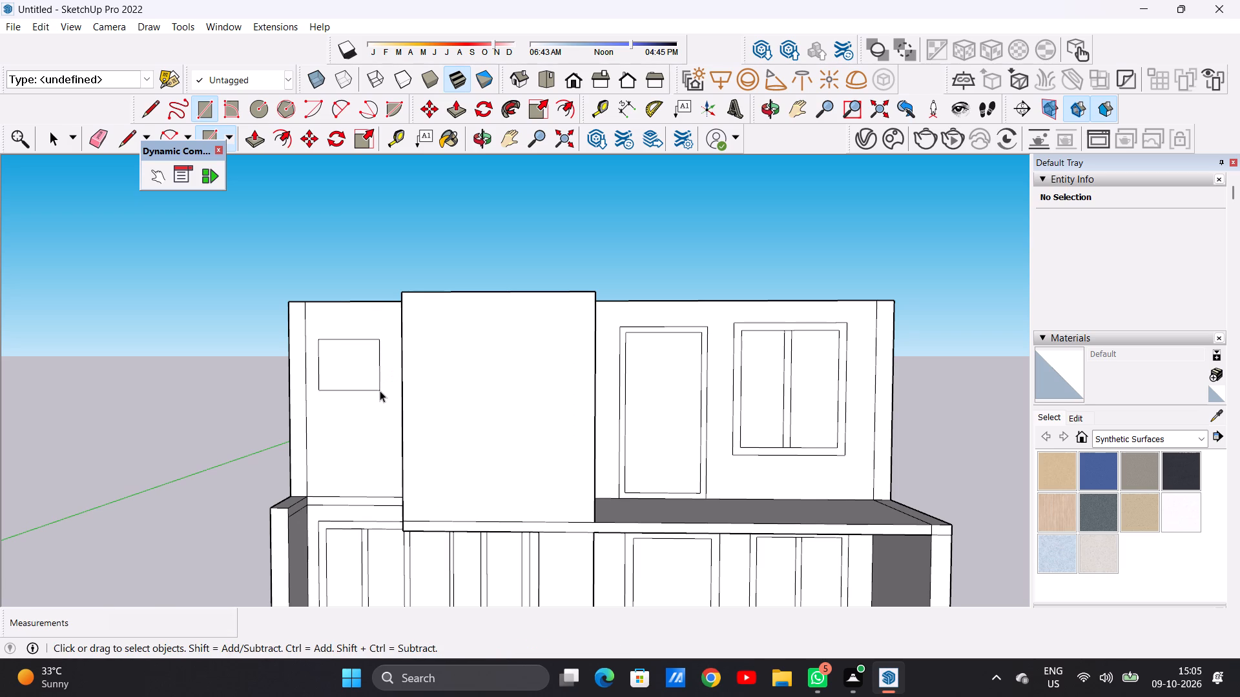
Push the new upper window rectangle inward about 3' 6 3/8" to recess it into the wall.
{"action": "scroll", "coordinate": [285, 343], "scroll_direction": "down", "scroll_amount": 2}
{"action": "middle_click_drag", "start_coordinate": [300, 371], "coordinate": [411, 416]}
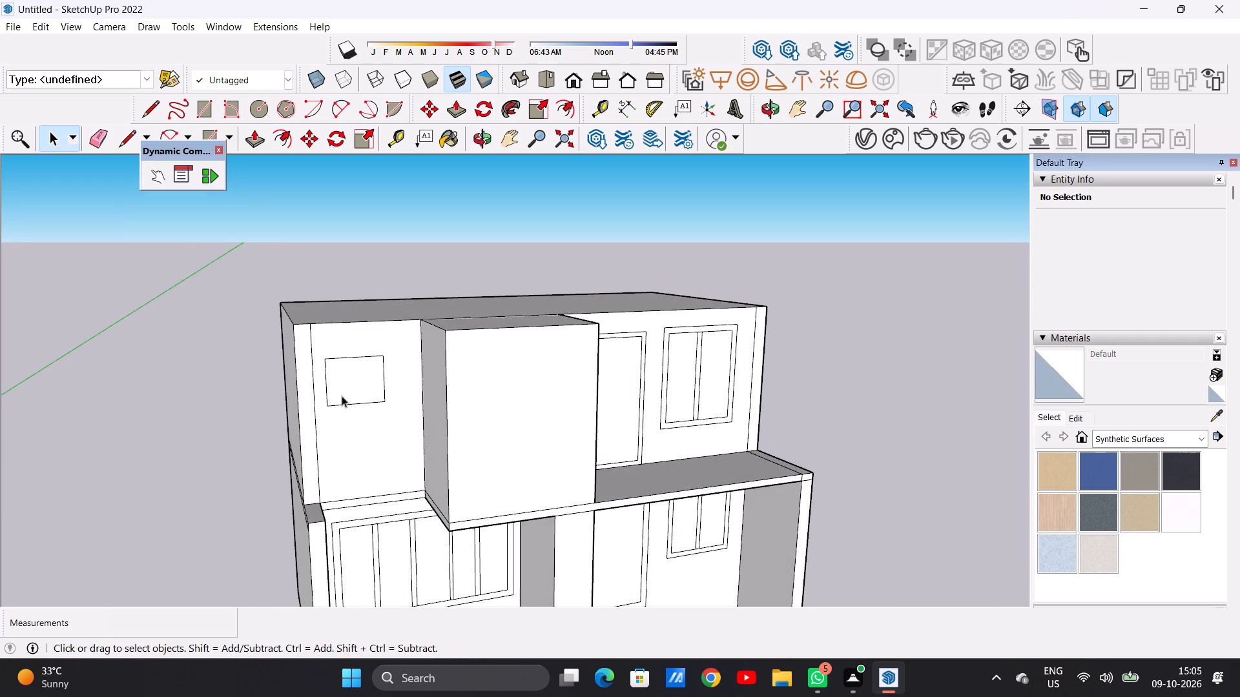
{"action": "middle_click_drag", "start_coordinate": [342, 396], "coordinate": [450, 401]}
{"action": "scroll", "coordinate": [450, 401], "scroll_direction": "up", "scroll_amount": 7}
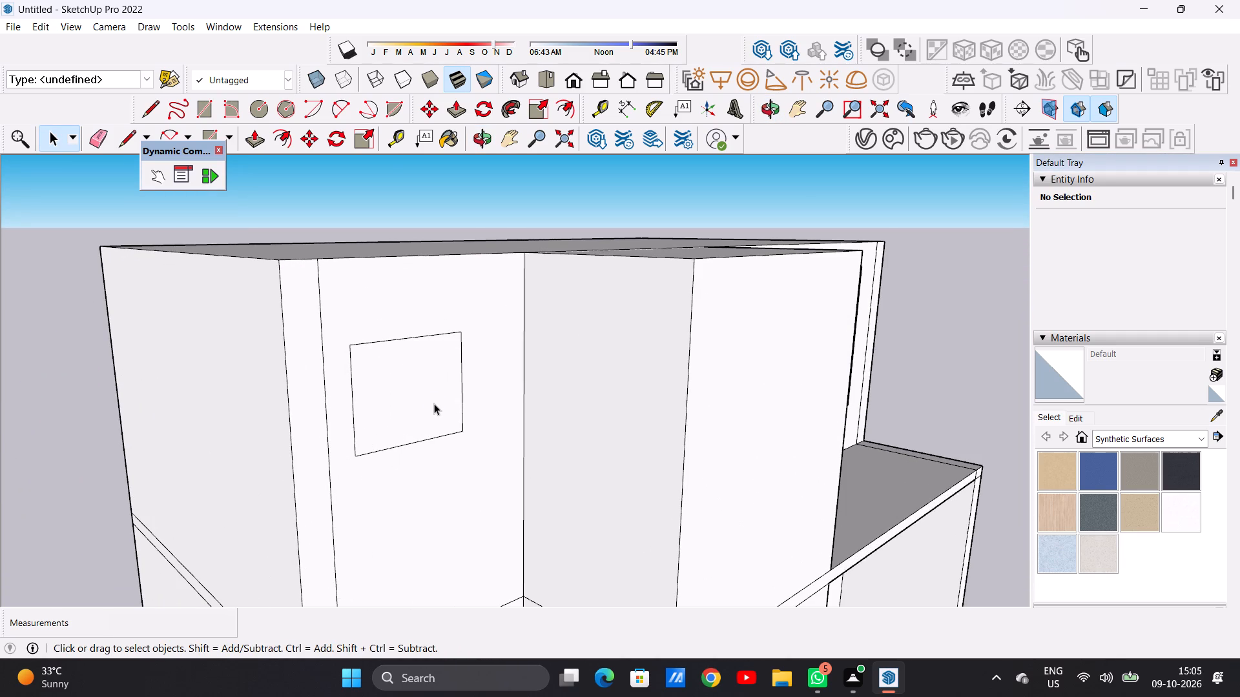
{"action": "key", "text": "p"}
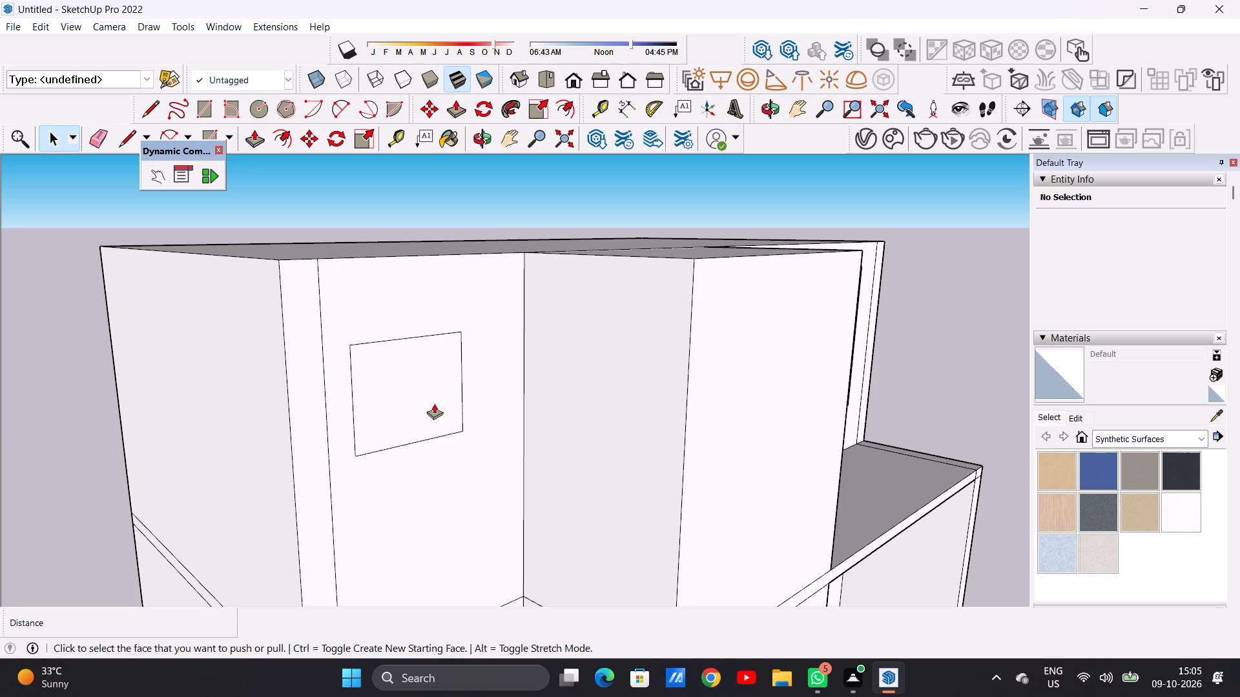
{"action": "left_click", "coordinate": [397, 396]}
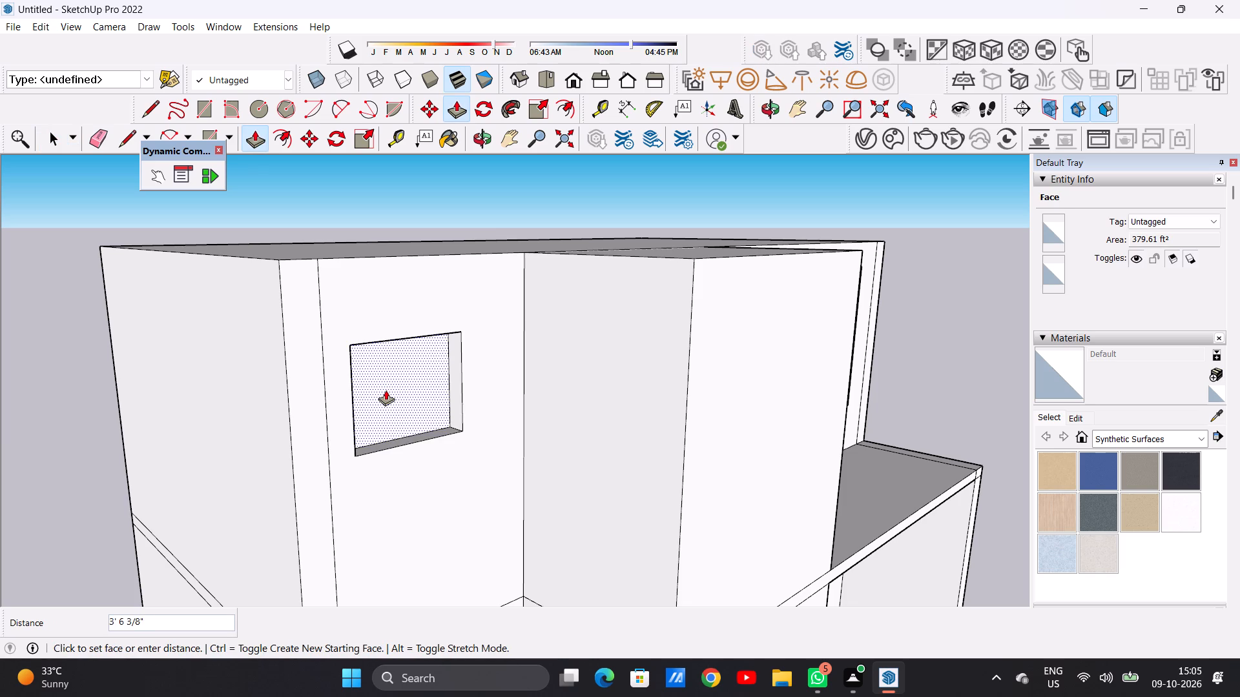
{"action": "left_click", "coordinate": [386, 390]}
{"action": "key", "text": "space"}
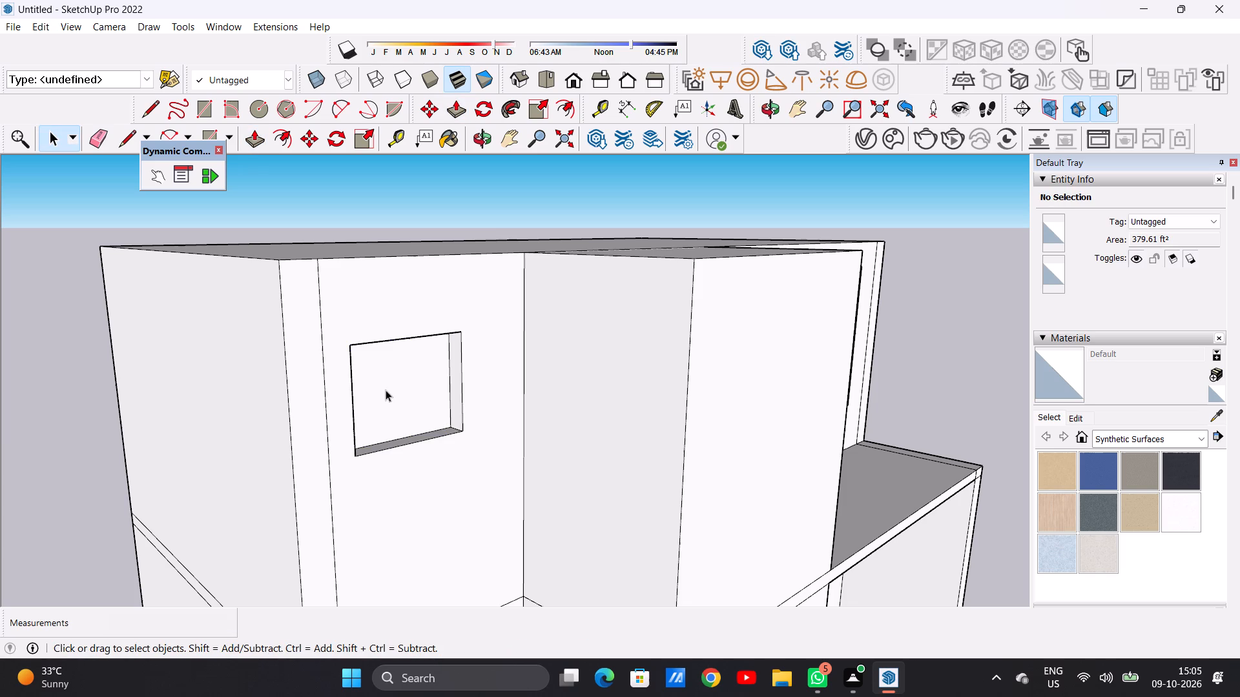
Offset the recessed window face inward about 1' 10 3/16" to form its frame.
{"action": "scroll", "coordinate": [371, 394], "scroll_direction": "down", "scroll_amount": 5}
{"action": "middle_click_drag", "start_coordinate": [435, 403], "coordinate": [304, 376]}
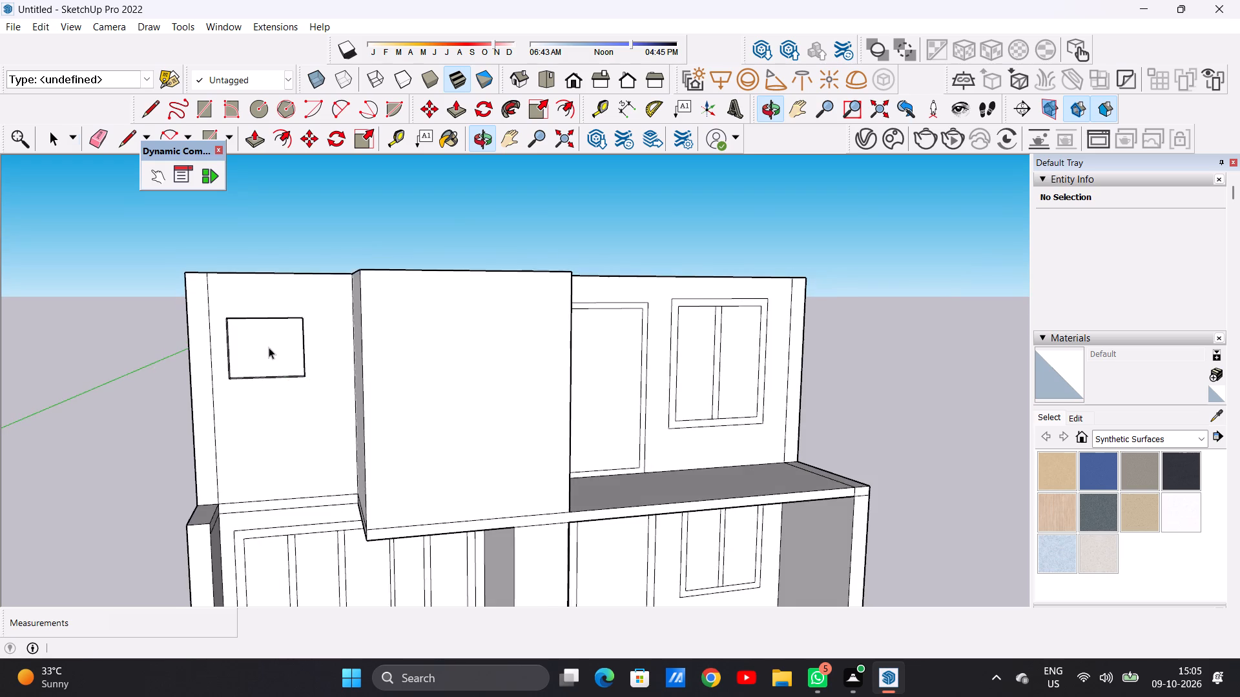
{"action": "scroll", "coordinate": [269, 346], "scroll_direction": "up", "scroll_amount": 5}
{"action": "type", "text": "OF"}
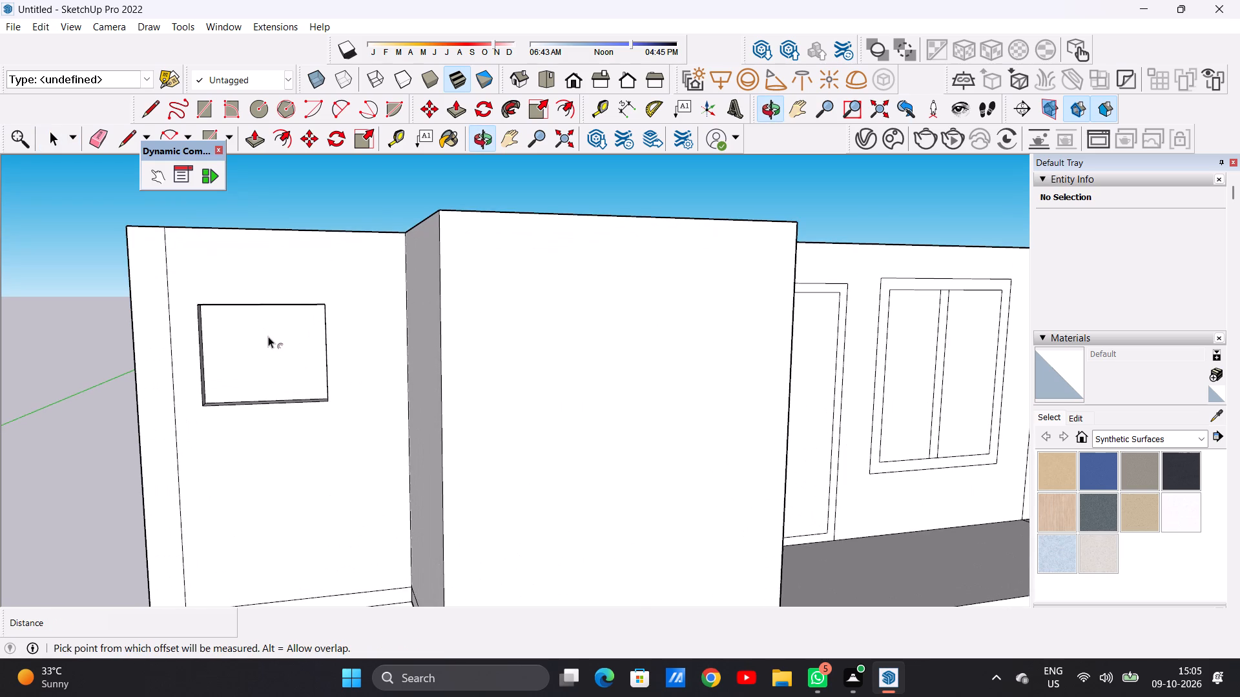
{"action": "scroll", "coordinate": [263, 339], "scroll_direction": "up", "scroll_amount": 3}
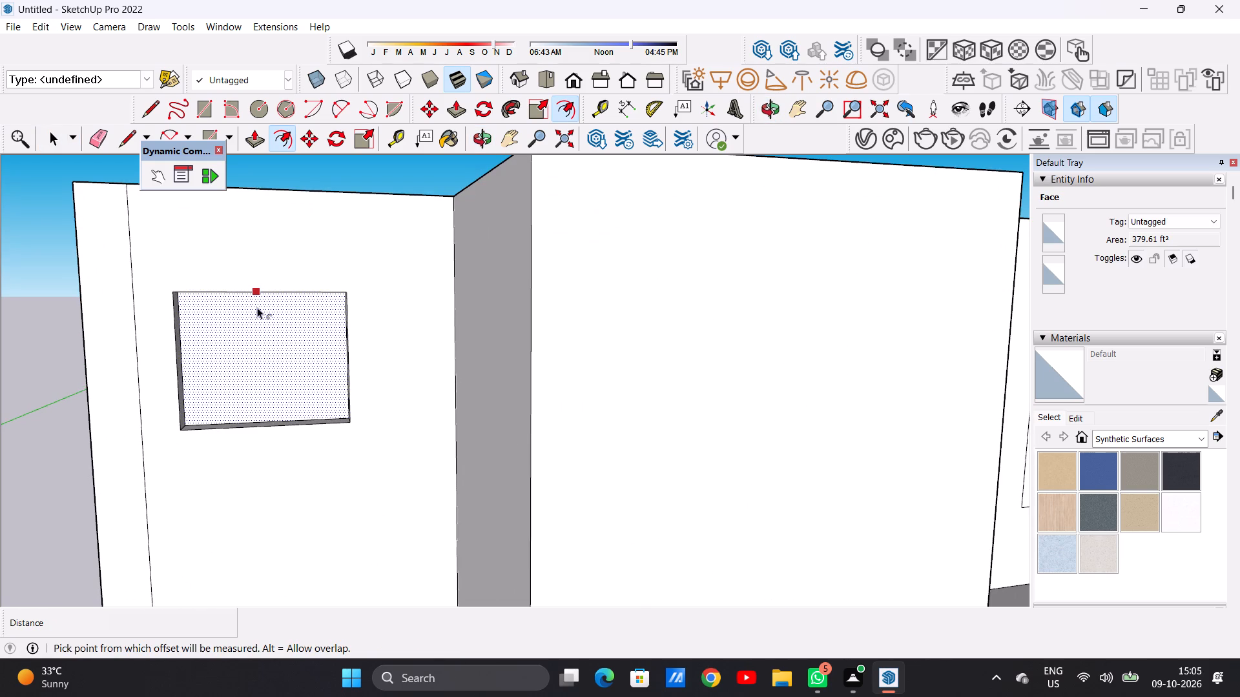
{"action": "left_click", "coordinate": [254, 298]}
{"action": "left_click", "coordinate": [257, 306]}
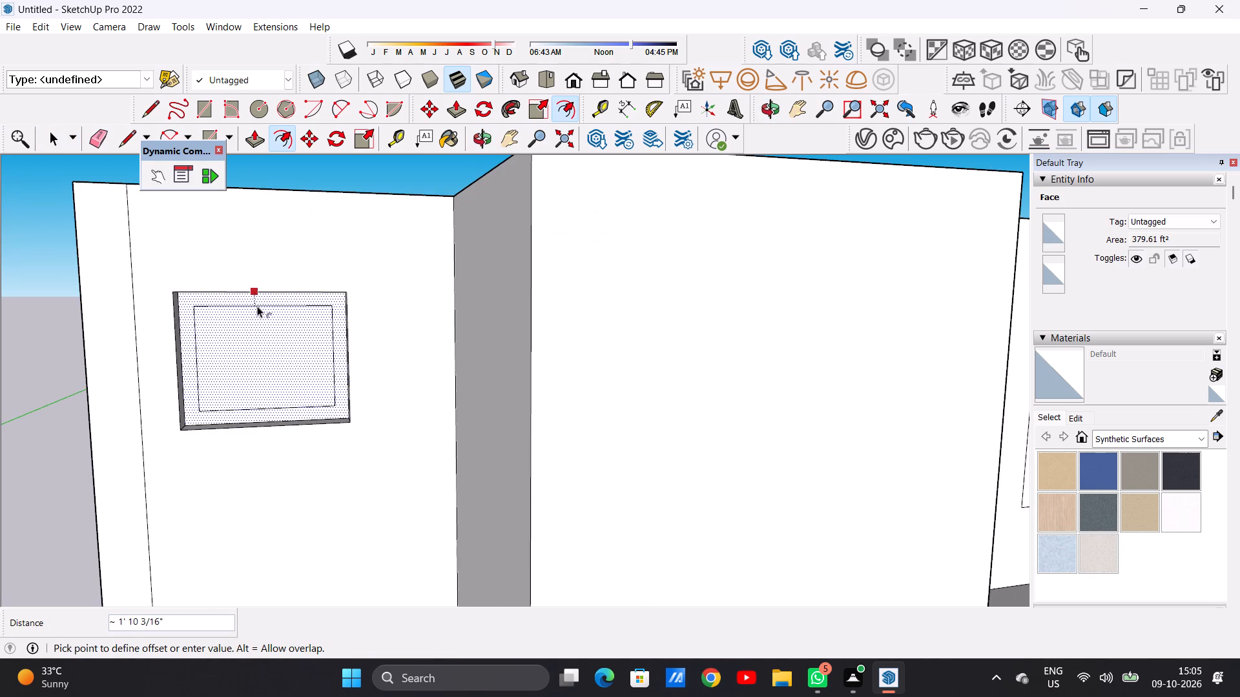
{"action": "key", "text": "space"}
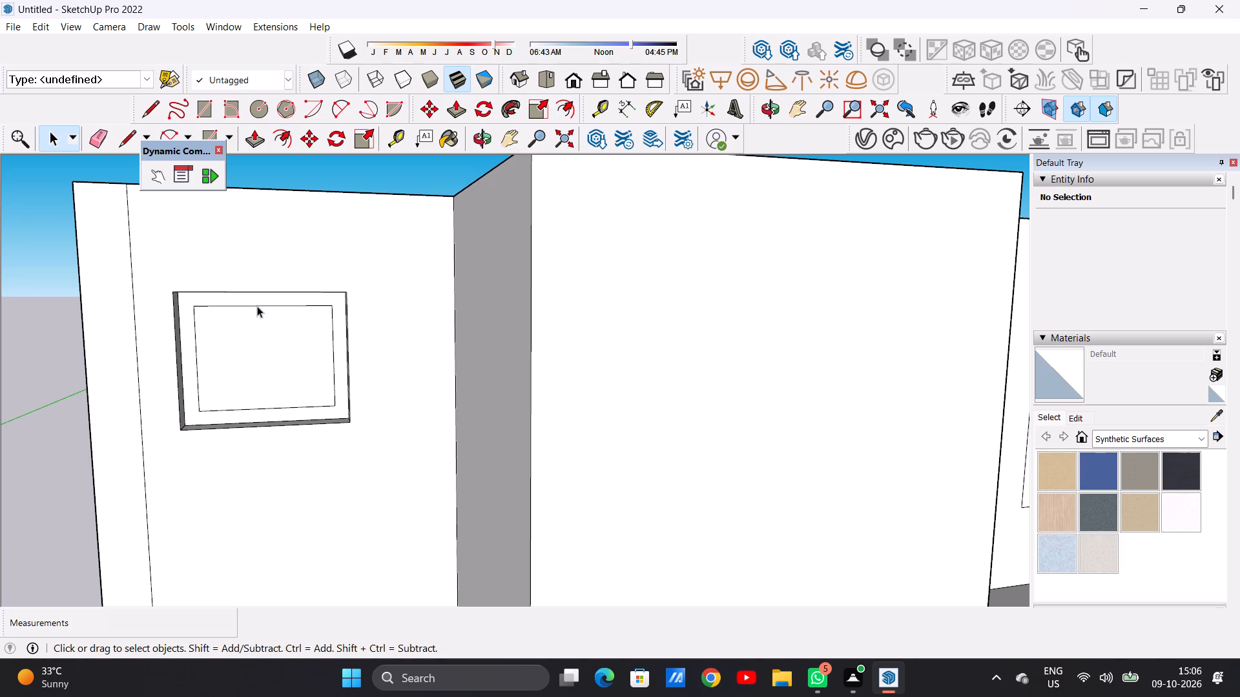
Draw a horizontal line about 40' 7 5/8" long just above the new window, from the wall strip's edge to the projecting block.
{"action": "scroll", "coordinate": [211, 401], "scroll_direction": "down", "scroll_amount": 5}
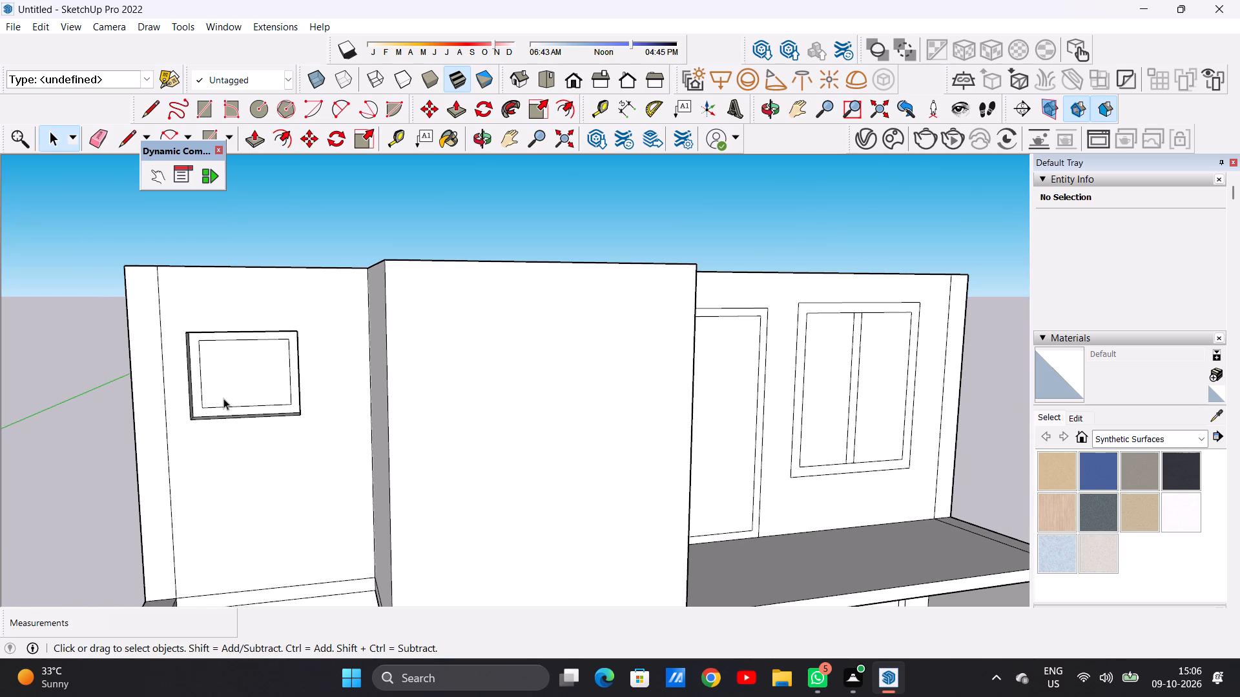
{"action": "scroll", "coordinate": [243, 408], "scroll_direction": "down", "scroll_amount": 12}
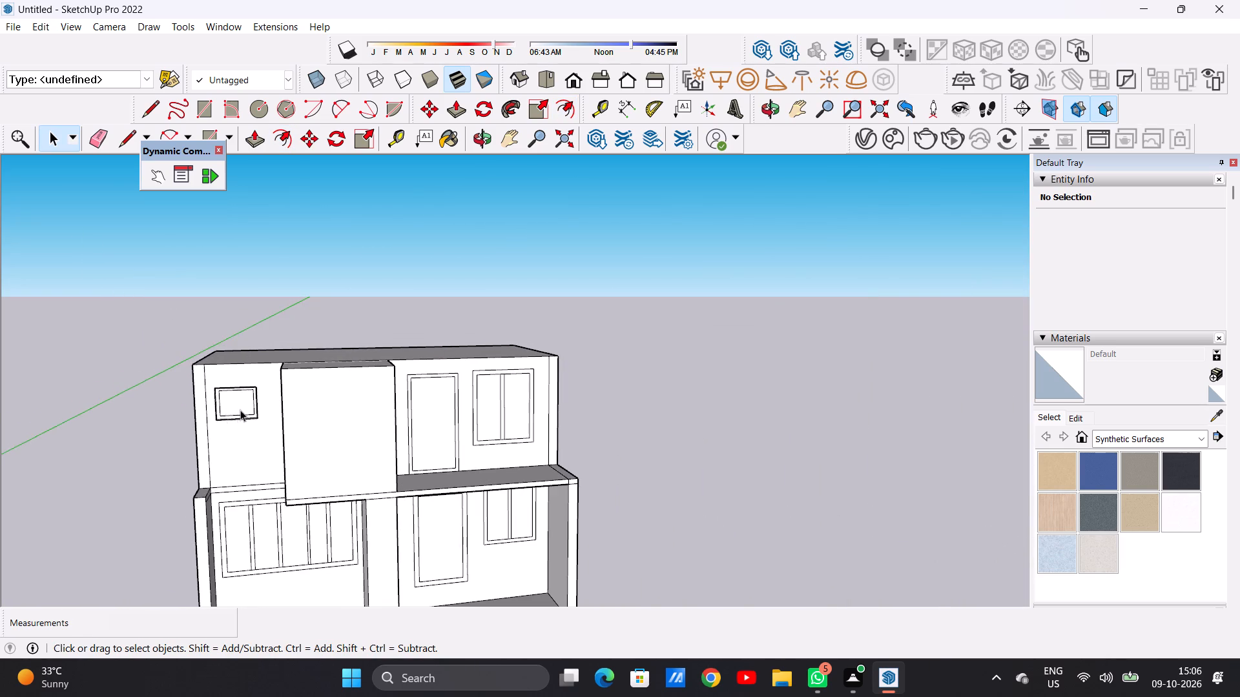
{"action": "scroll", "coordinate": [240, 410], "scroll_direction": "up", "scroll_amount": 18}
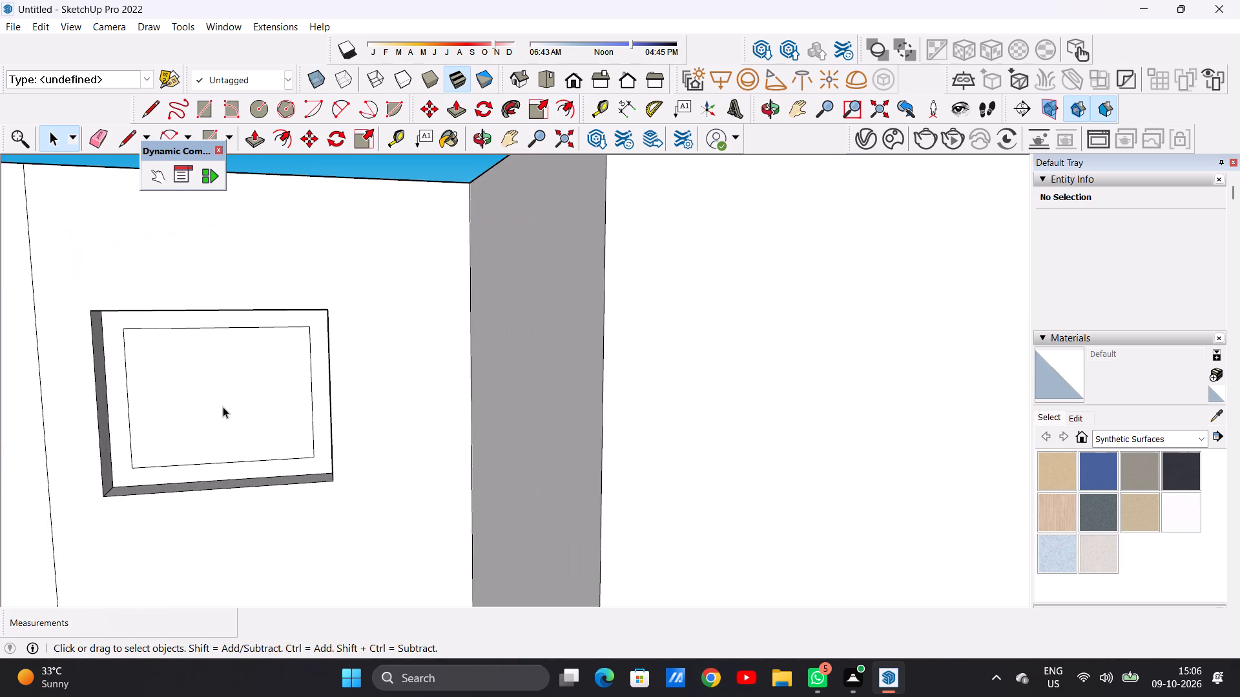
{"action": "scroll", "coordinate": [220, 423], "scroll_direction": "down", "scroll_amount": 3}
{"action": "scroll", "coordinate": [239, 427], "scroll_direction": "down", "scroll_amount": 18}
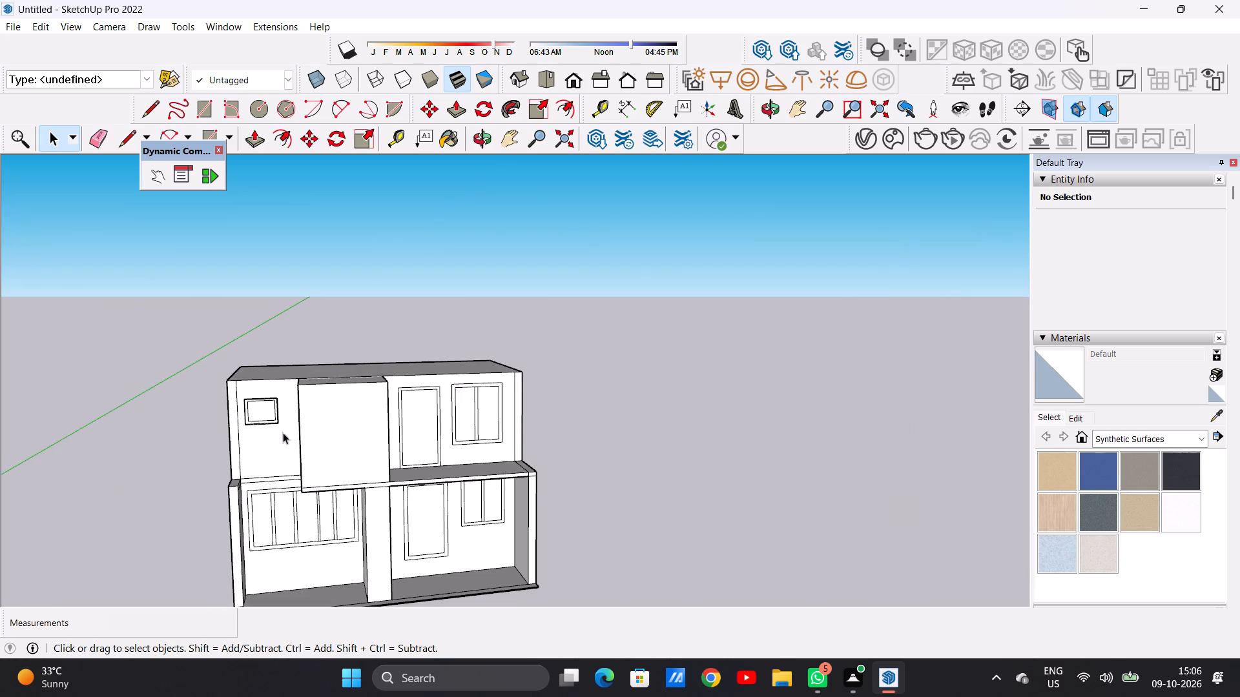
{"action": "middle_click", "coordinate": [288, 443]}
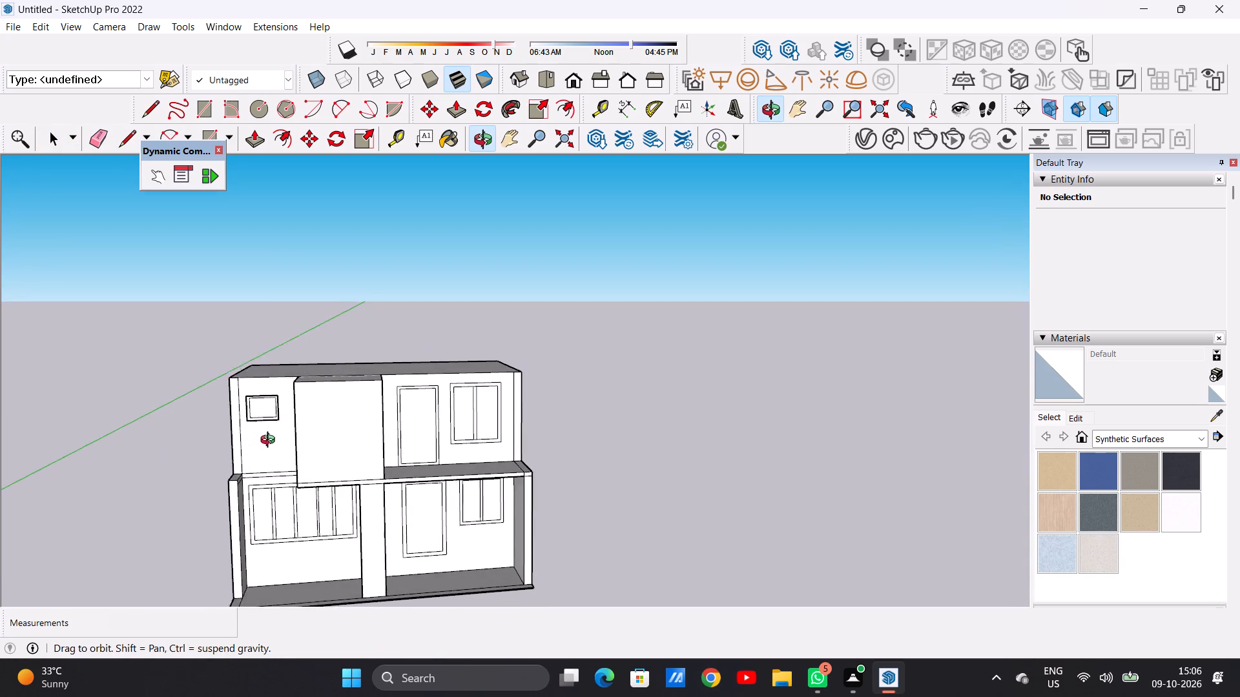
{"action": "middle_click_drag", "start_coordinate": [313, 442], "coordinate": [390, 440]}
{"action": "scroll", "coordinate": [281, 466], "scroll_direction": "up", "scroll_amount": 4}
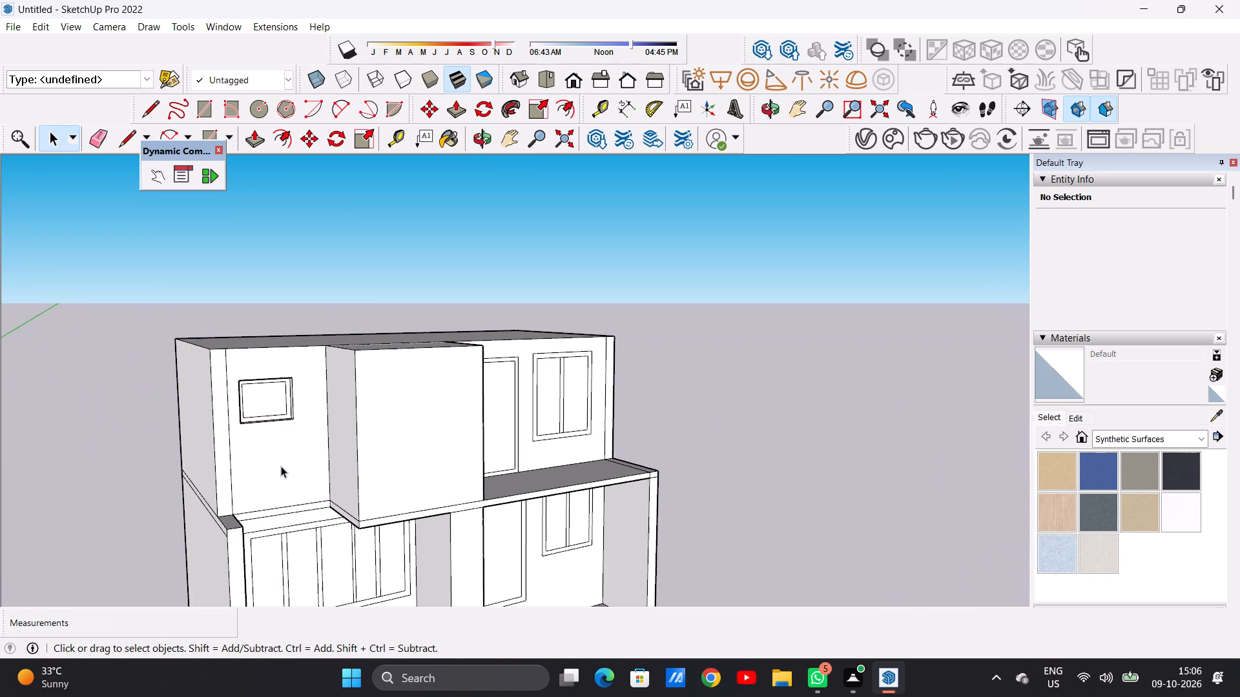
{"action": "key", "text": "l"}
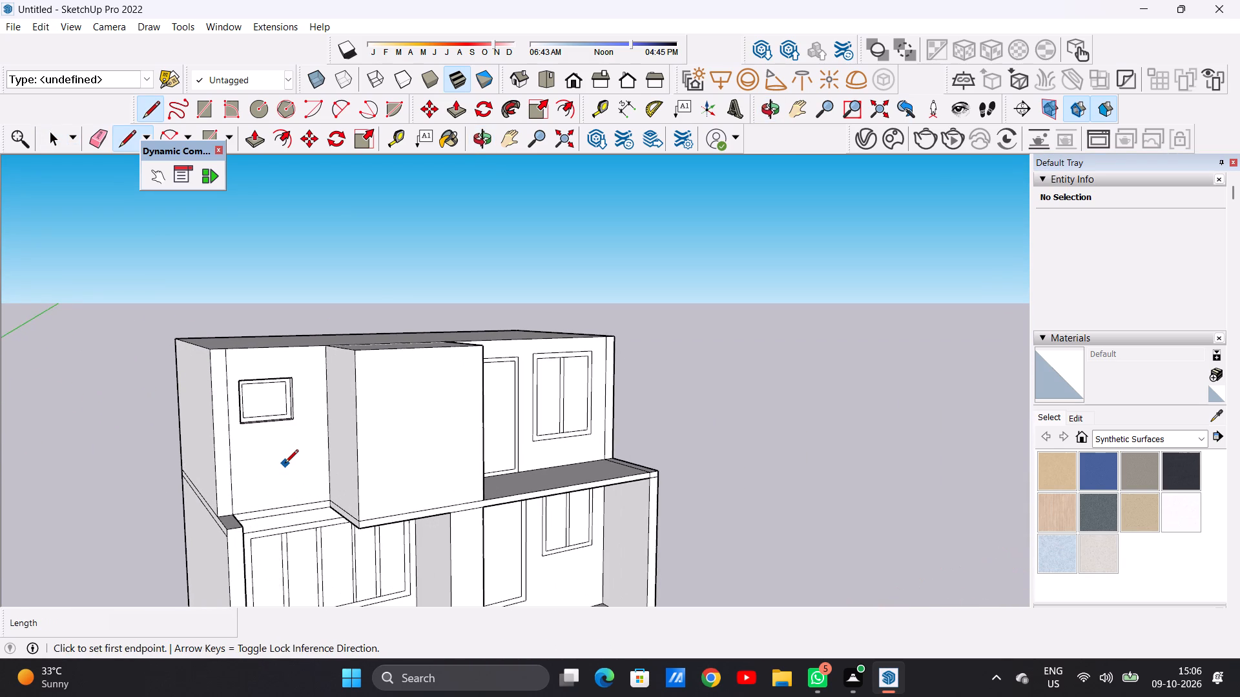
{"action": "middle_click_drag", "start_coordinate": [304, 454], "coordinate": [241, 473]}
{"action": "scroll", "coordinate": [251, 398], "scroll_direction": "up", "scroll_amount": 10}
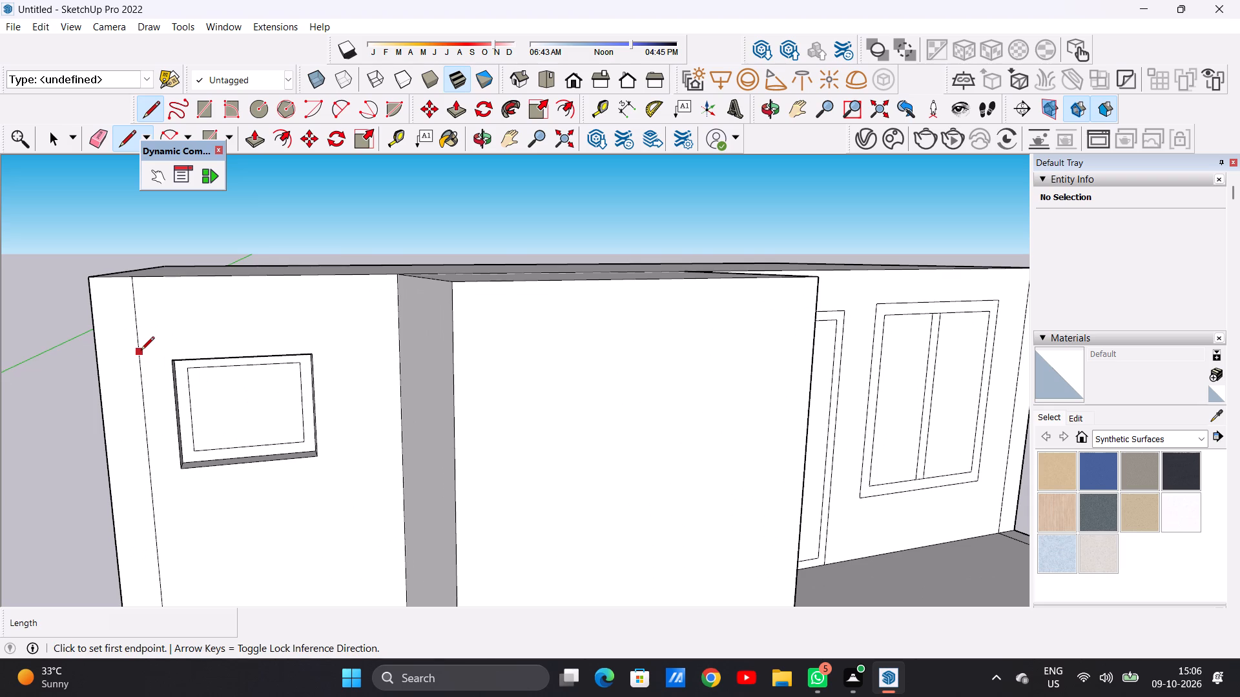
{"action": "left_click", "coordinate": [141, 351]}
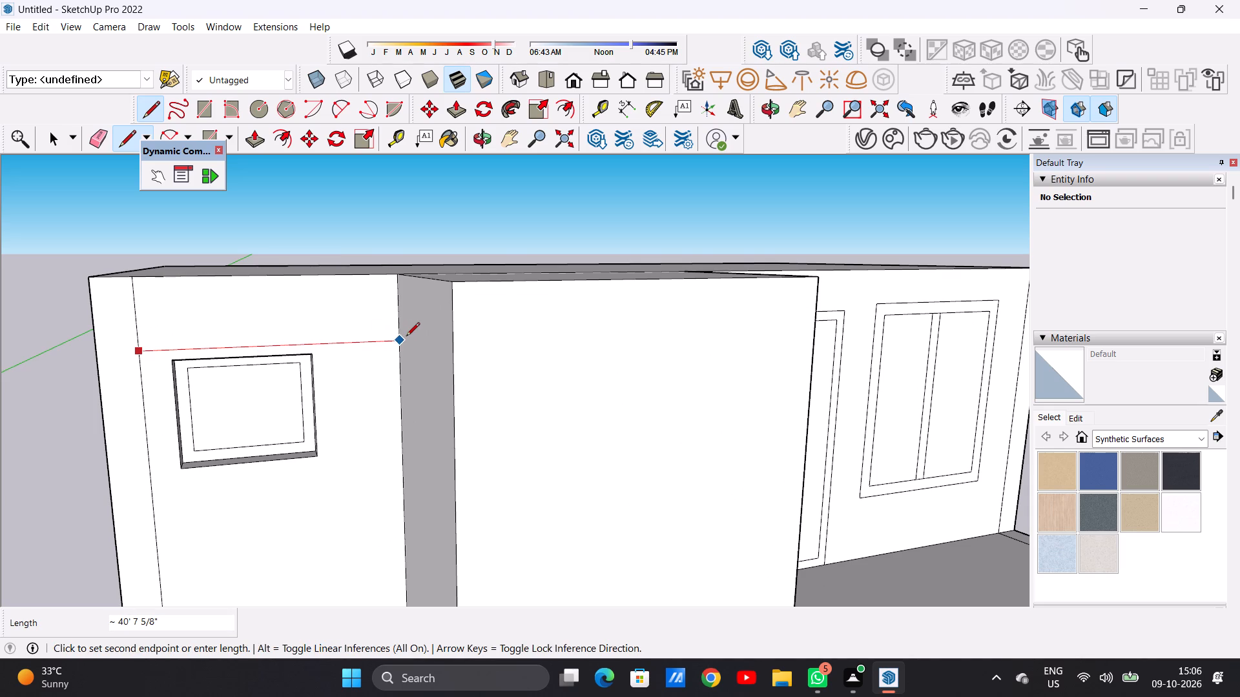
{"action": "left_click", "coordinate": [404, 337]}
Draw a parallel line about 40' 7 5/8" long across the same wall below the window, ending at the projecting block.
{"action": "scroll", "coordinate": [345, 338], "scroll_direction": "down", "scroll_amount": 6}
{"action": "scroll", "coordinate": [322, 455], "scroll_direction": "up", "scroll_amount": 6}
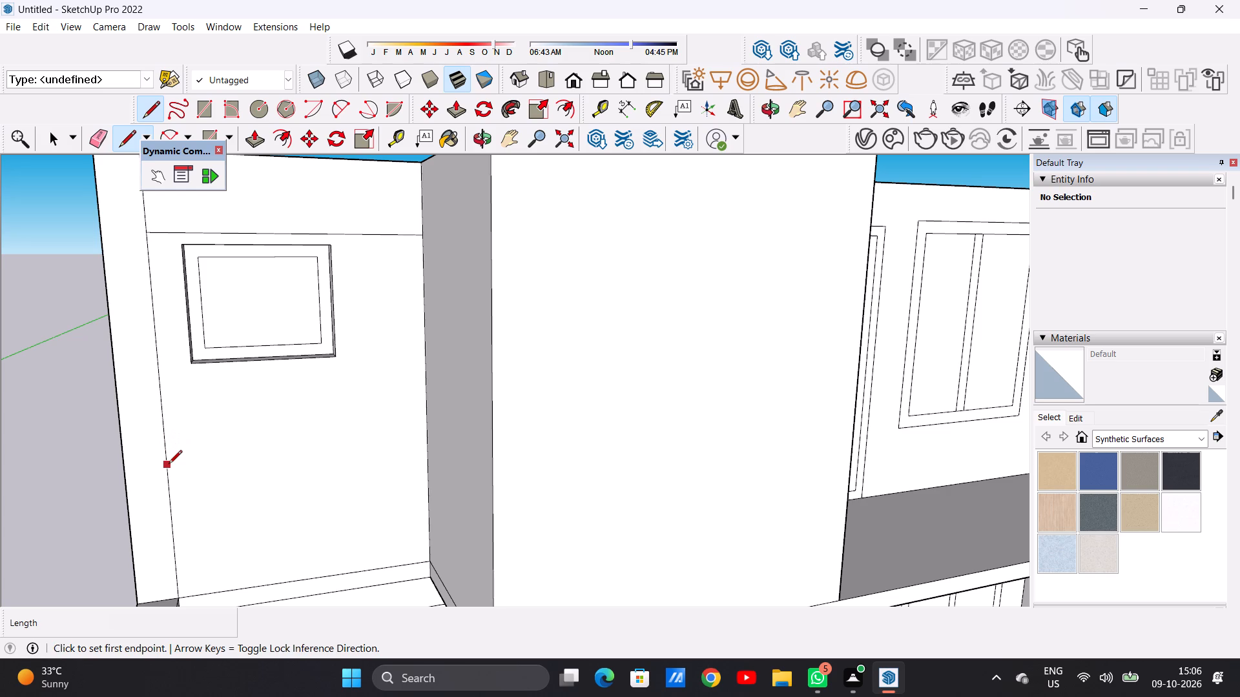
{"action": "left_click", "coordinate": [169, 465]}
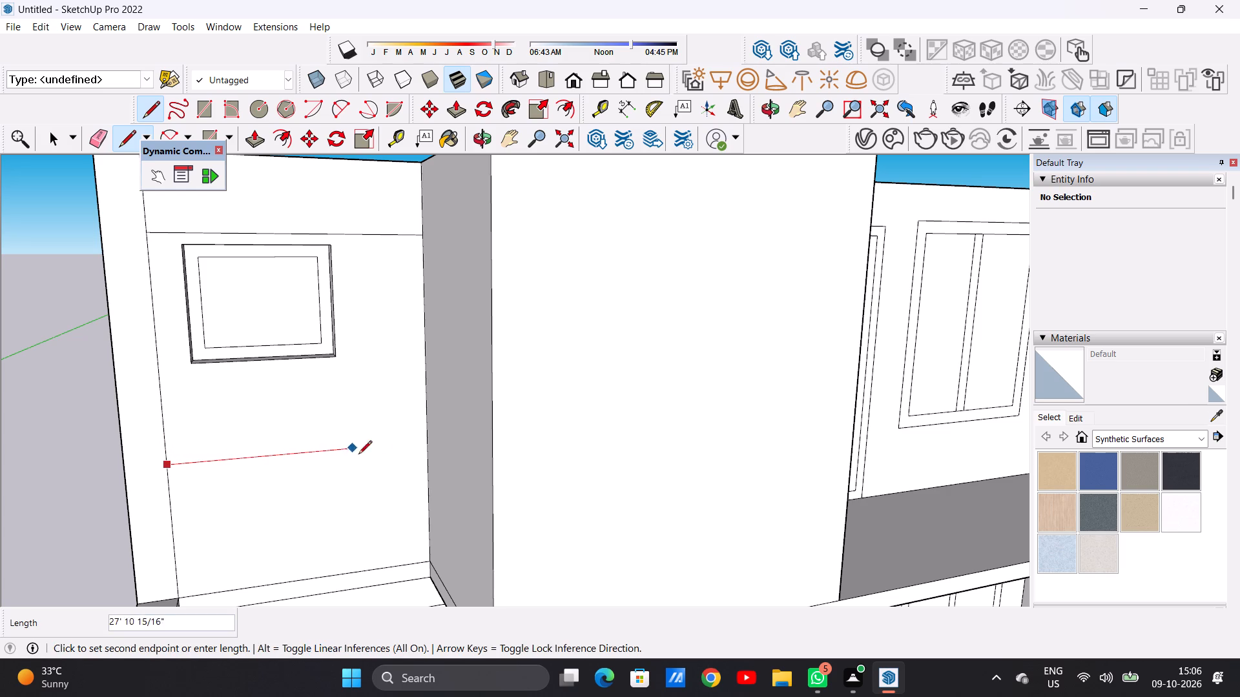
{"action": "left_click", "coordinate": [426, 444]}
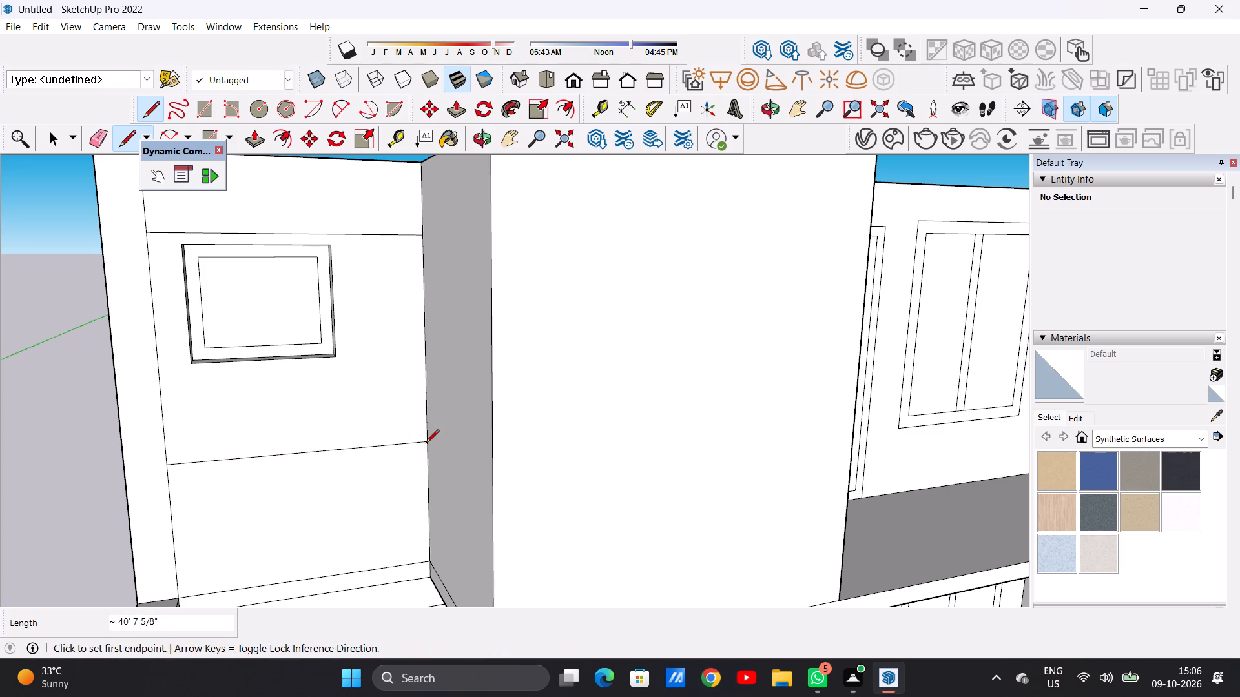
{"action": "key", "text": "space"}
Pull the wall band above the small window outward about 7' 8 7/8" to form an overhang.
{"action": "scroll", "coordinate": [385, 467], "scroll_direction": "down", "scroll_amount": 8}
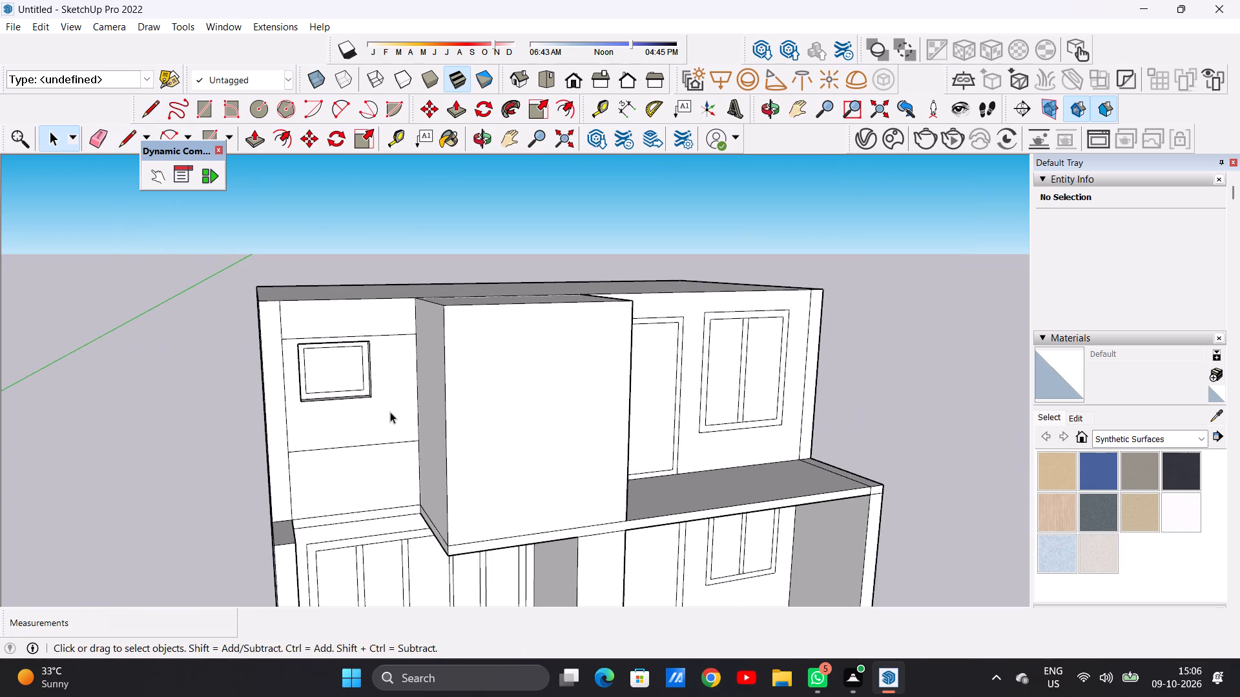
{"action": "middle_click_drag", "start_coordinate": [263, 438], "coordinate": [301, 441]}
{"action": "scroll", "coordinate": [374, 339], "scroll_direction": "up", "scroll_amount": 6}
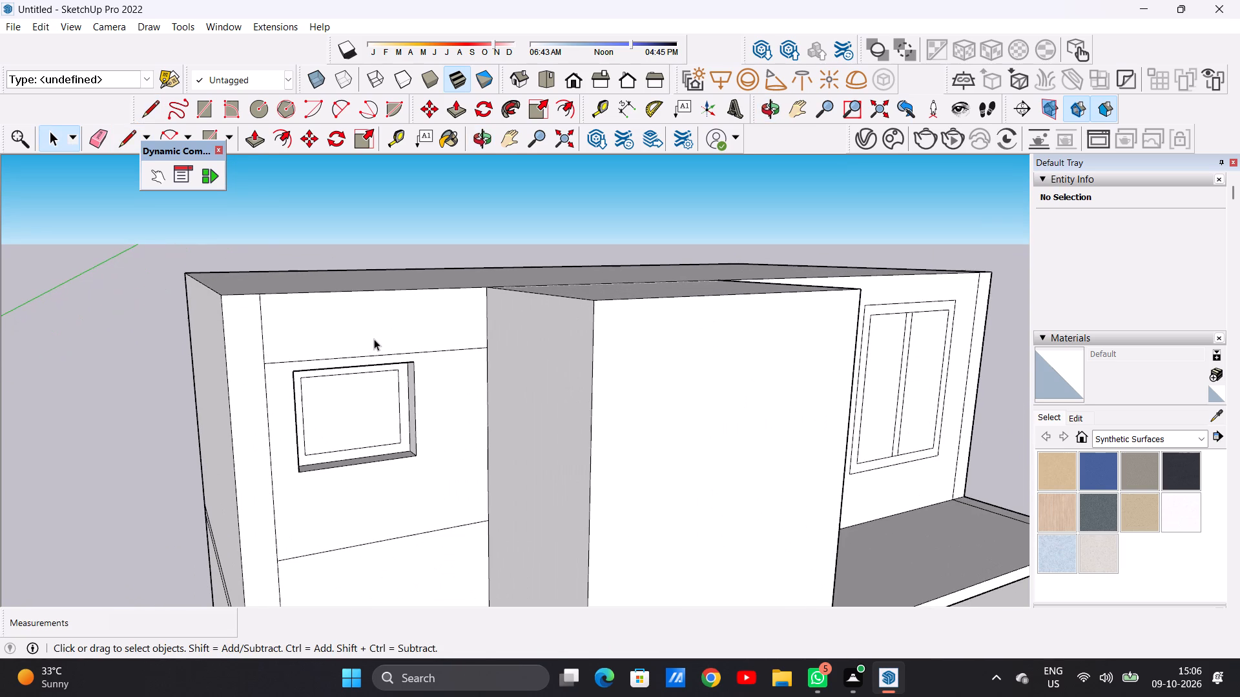
{"action": "key", "text": "p"}
{"action": "left_click", "coordinate": [284, 316]}
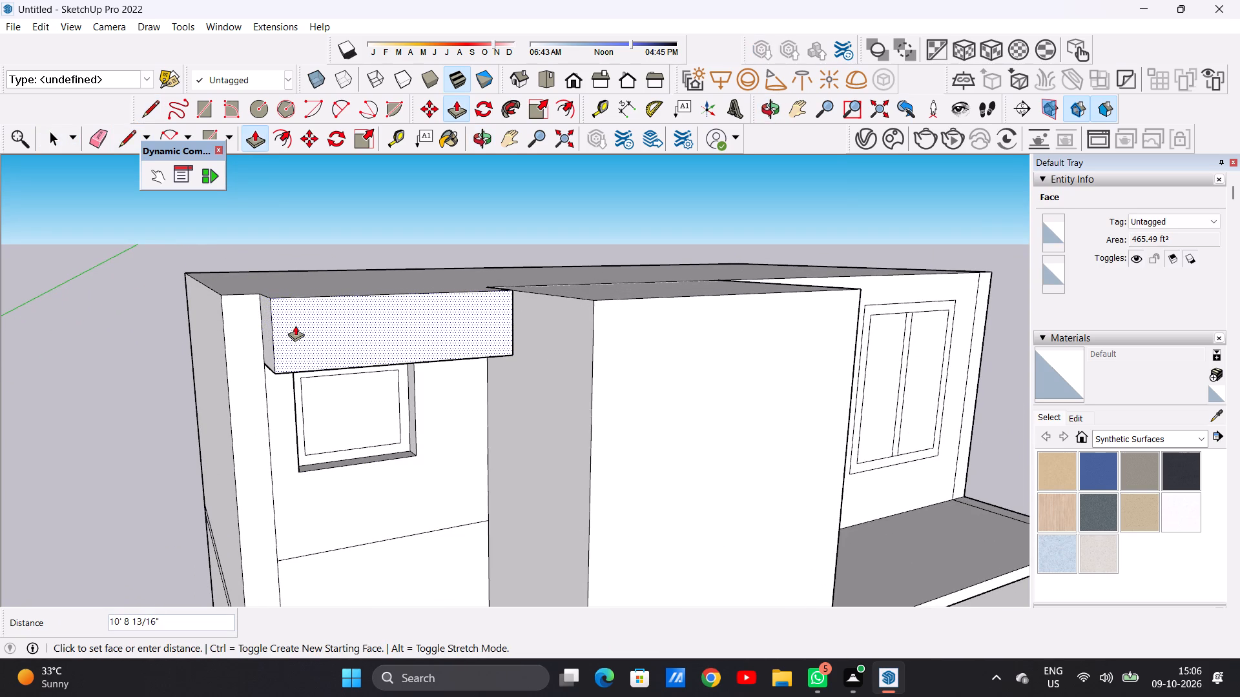
{"action": "left_click", "coordinate": [293, 321]}
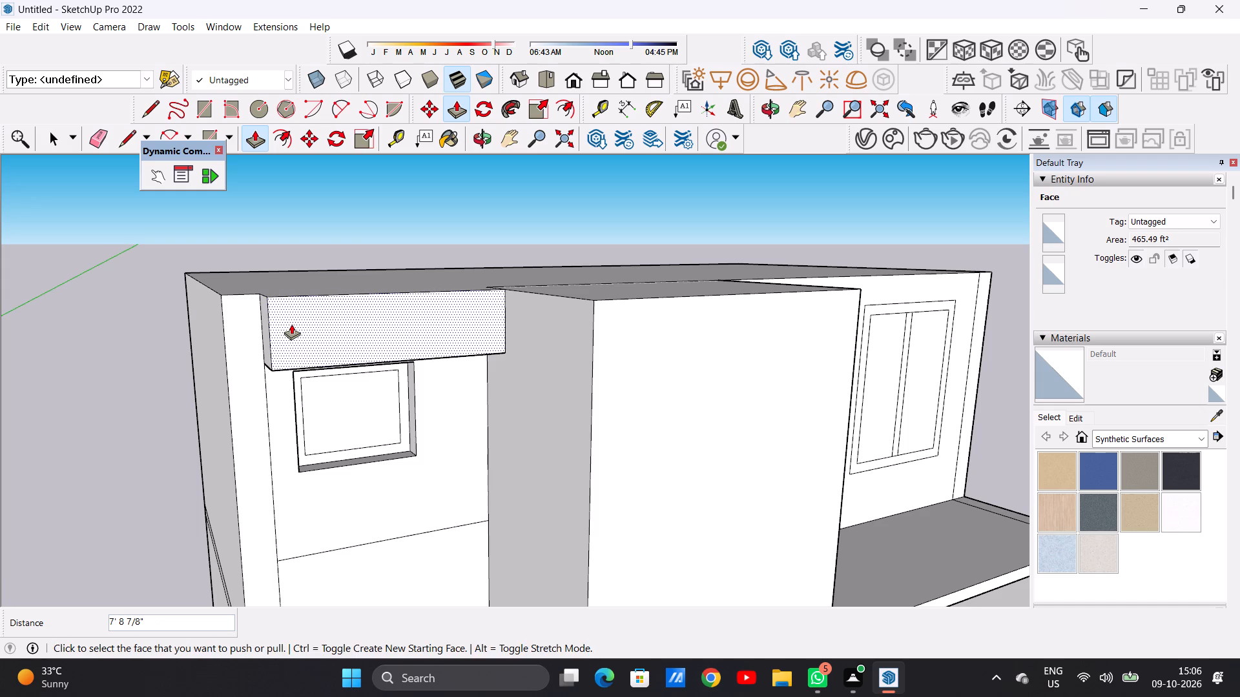
Pull the wall section below the small window outward about 10' 7/8" to form a projecting ledge.
{"action": "scroll", "coordinate": [264, 348], "scroll_direction": "down", "scroll_amount": 5}
{"action": "scroll", "coordinate": [296, 518], "scroll_direction": "down", "scroll_amount": 1}
{"action": "scroll", "coordinate": [296, 518], "scroll_direction": "up", "scroll_amount": 5}
{"action": "left_click", "coordinate": [294, 516]}
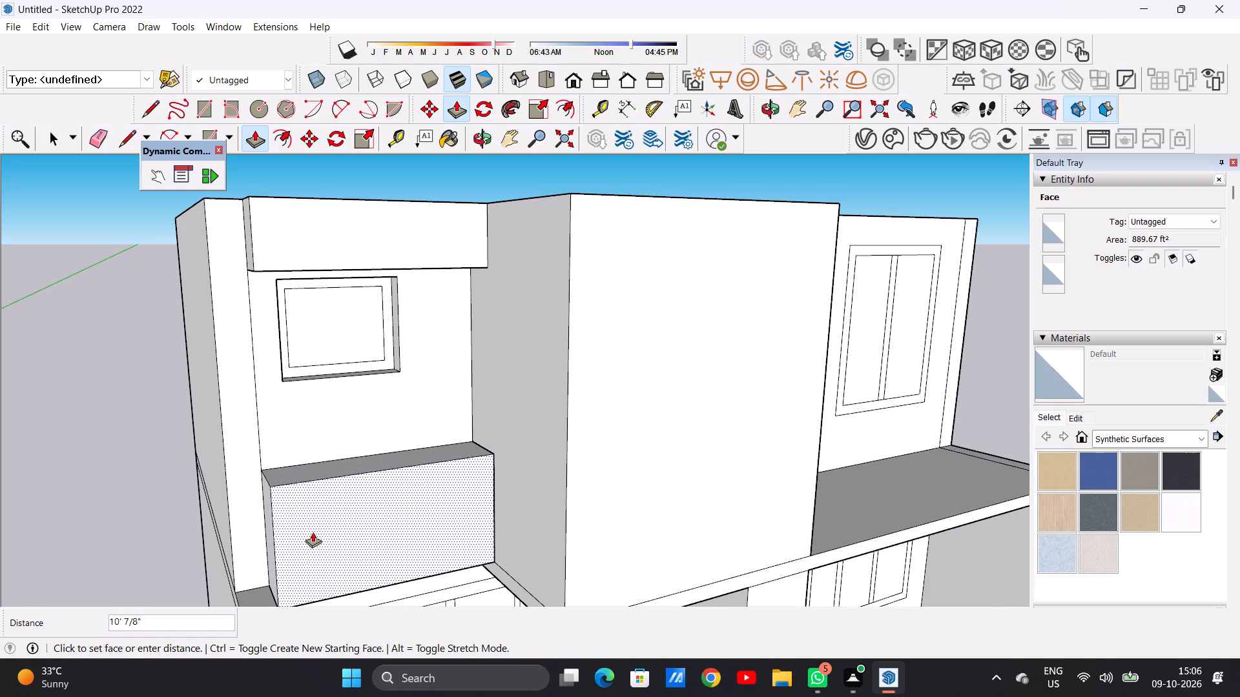
{"action": "left_click", "coordinate": [313, 532]}
{"action": "key", "text": "space"}
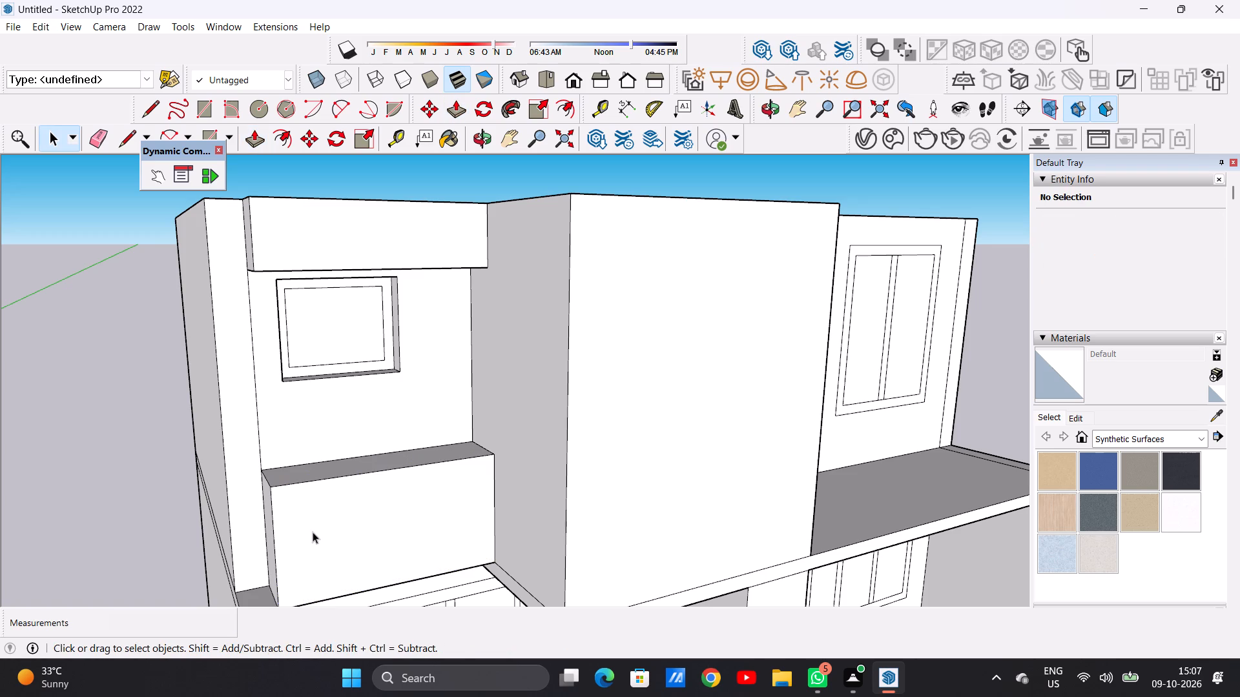
{"action": "scroll", "coordinate": [265, 440], "scroll_direction": "down", "scroll_amount": 6}
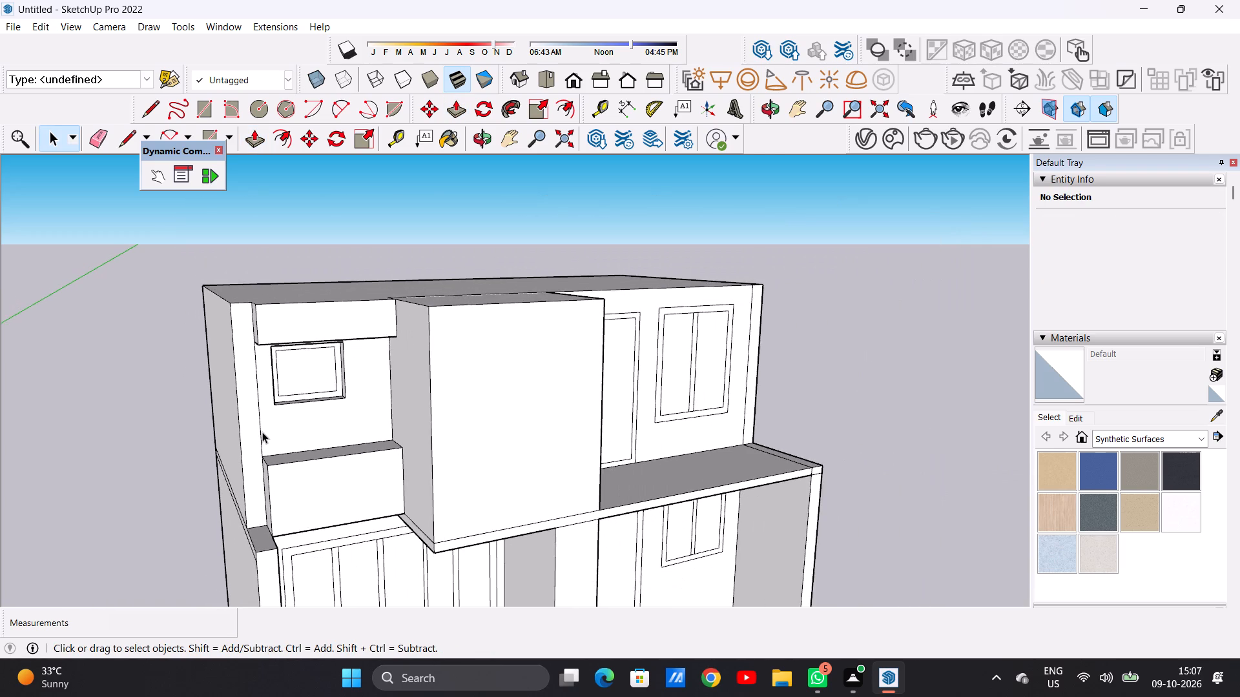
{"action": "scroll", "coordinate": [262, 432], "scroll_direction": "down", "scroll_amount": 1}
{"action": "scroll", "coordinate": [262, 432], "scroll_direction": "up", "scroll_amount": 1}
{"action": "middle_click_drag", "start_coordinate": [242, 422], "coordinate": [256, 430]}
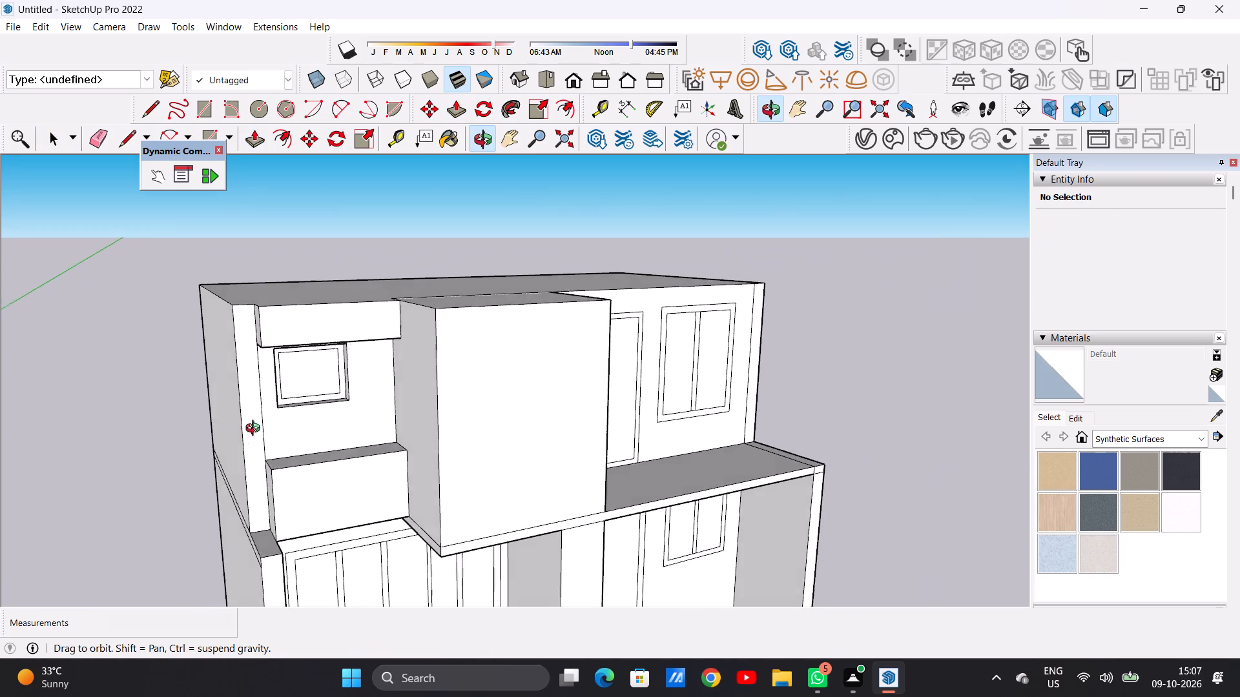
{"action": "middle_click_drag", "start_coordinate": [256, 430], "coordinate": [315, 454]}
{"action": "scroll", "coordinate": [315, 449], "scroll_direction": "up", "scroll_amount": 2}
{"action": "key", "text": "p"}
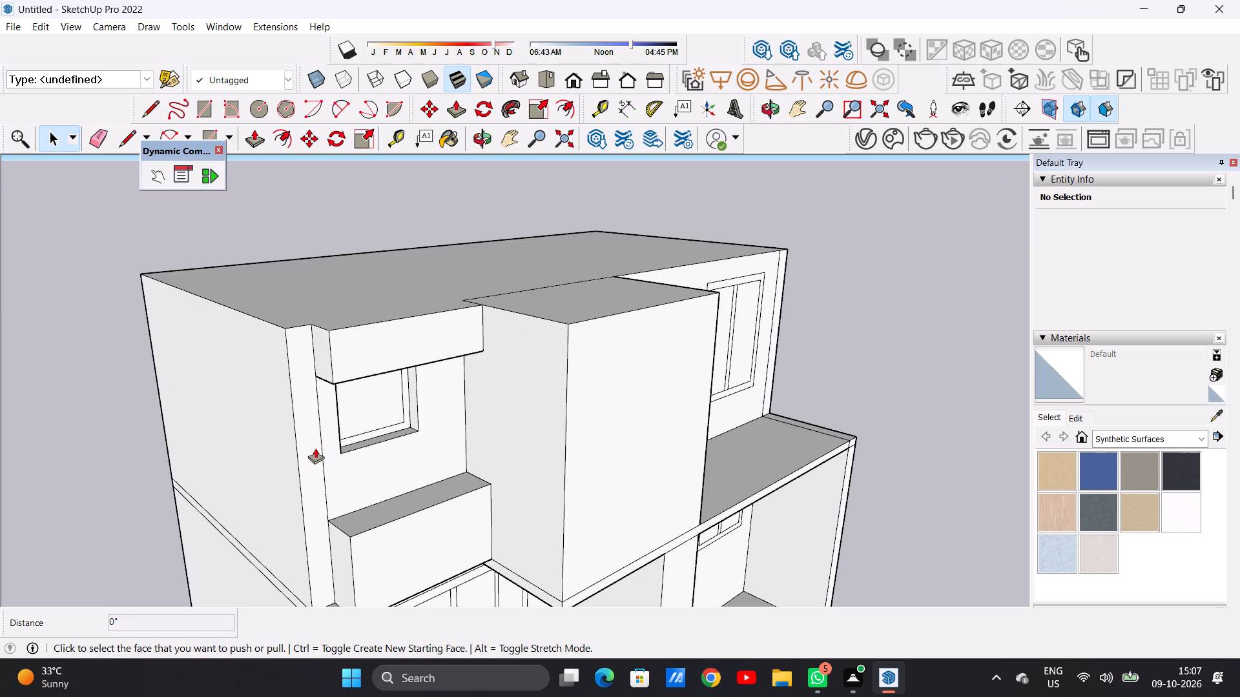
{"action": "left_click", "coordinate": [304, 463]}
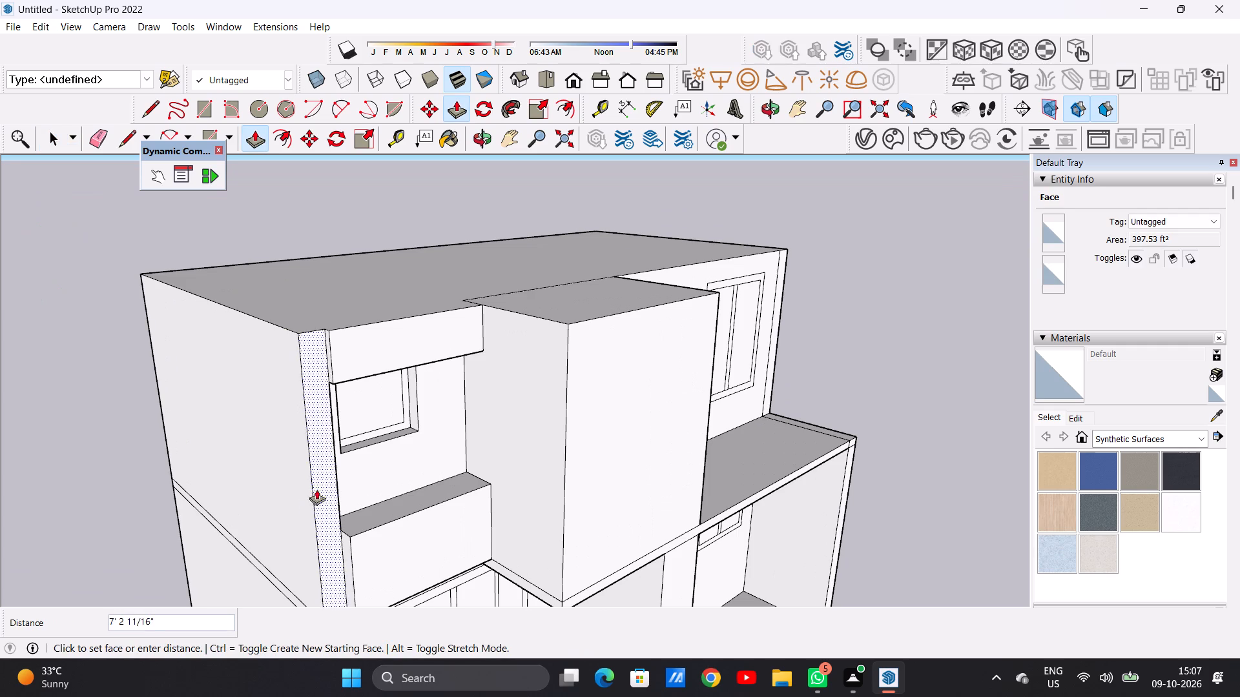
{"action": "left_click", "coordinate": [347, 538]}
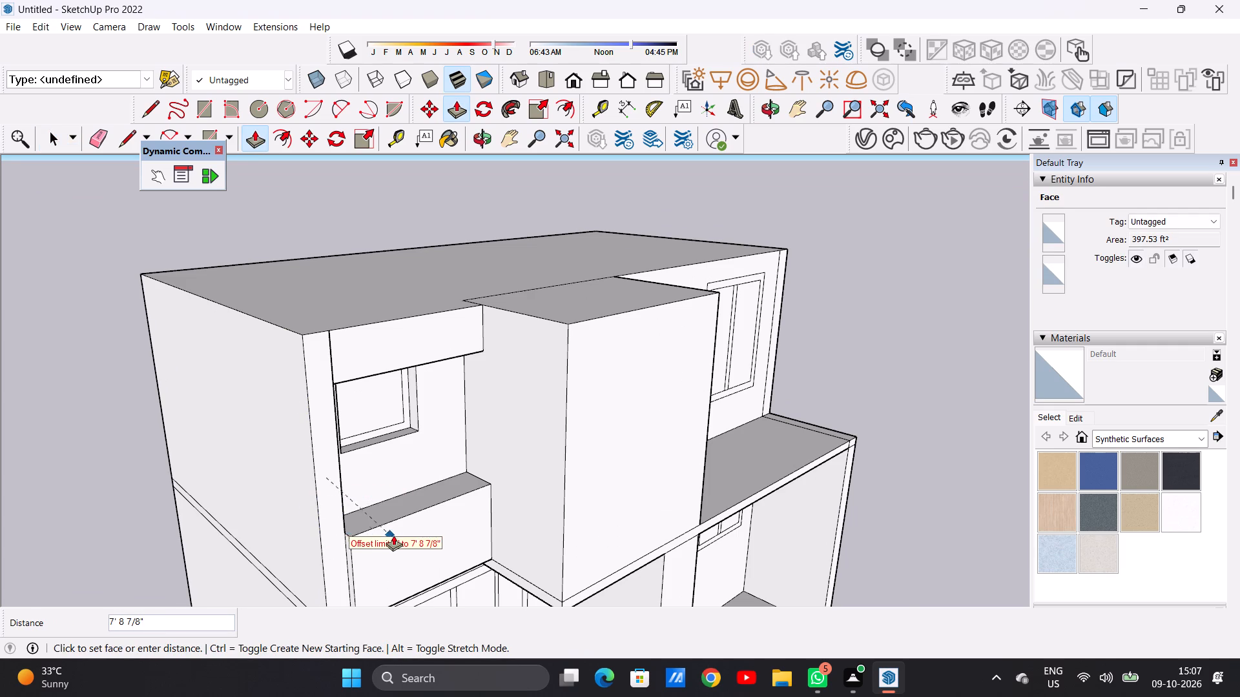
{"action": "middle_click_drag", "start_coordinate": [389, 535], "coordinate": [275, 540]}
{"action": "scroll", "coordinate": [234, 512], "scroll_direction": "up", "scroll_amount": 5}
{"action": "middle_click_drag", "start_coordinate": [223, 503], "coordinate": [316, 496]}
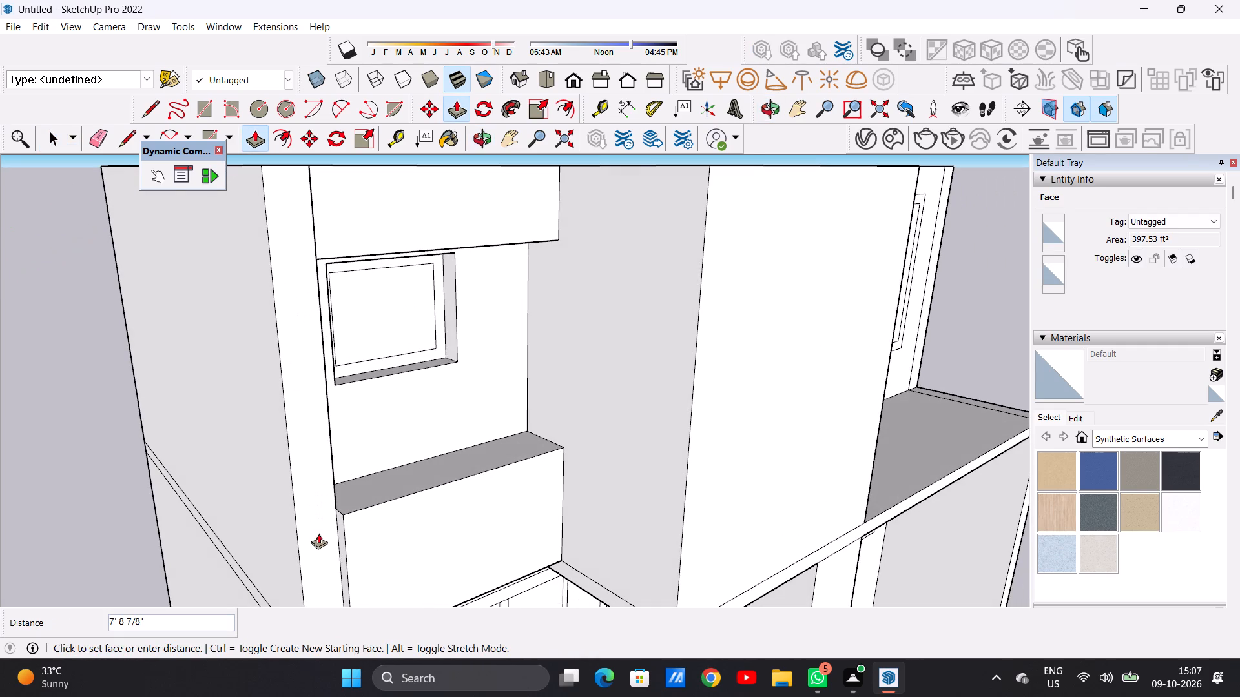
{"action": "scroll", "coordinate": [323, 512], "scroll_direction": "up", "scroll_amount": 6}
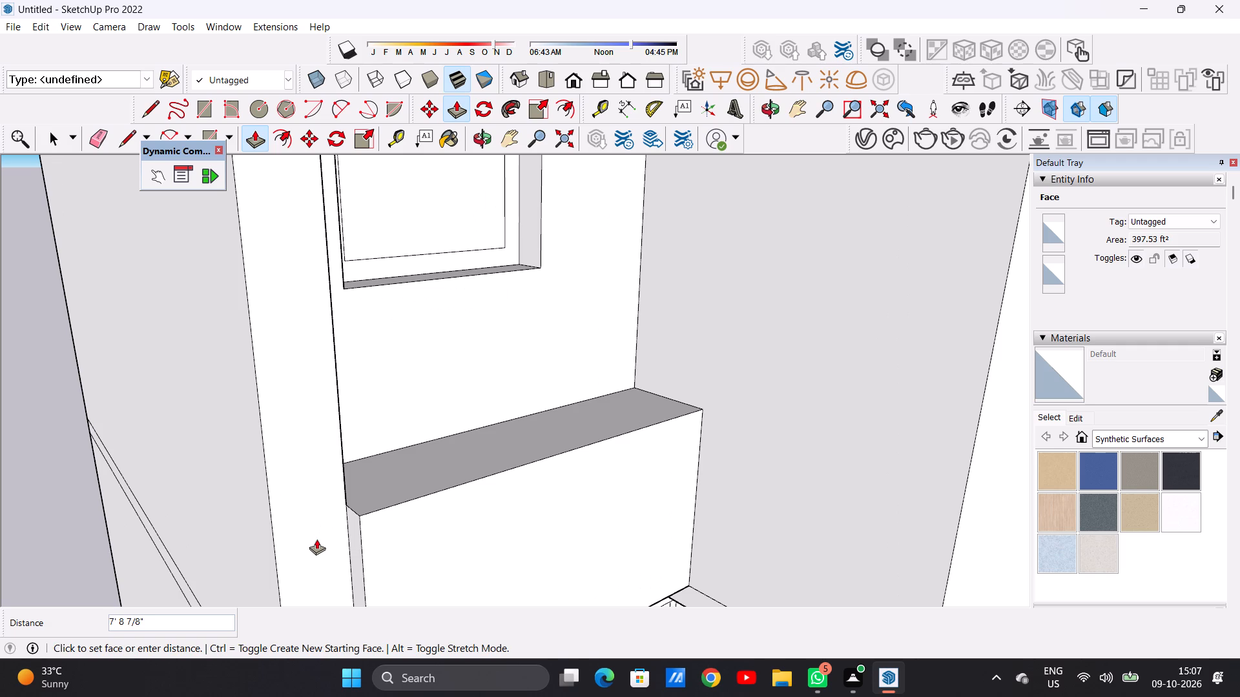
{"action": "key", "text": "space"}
Pull the narrow wall strip beside the small upper window outward 7' 8 7/8", plus another 2' 4", flush with the ledge's front.
{"action": "type", "text": "P"}
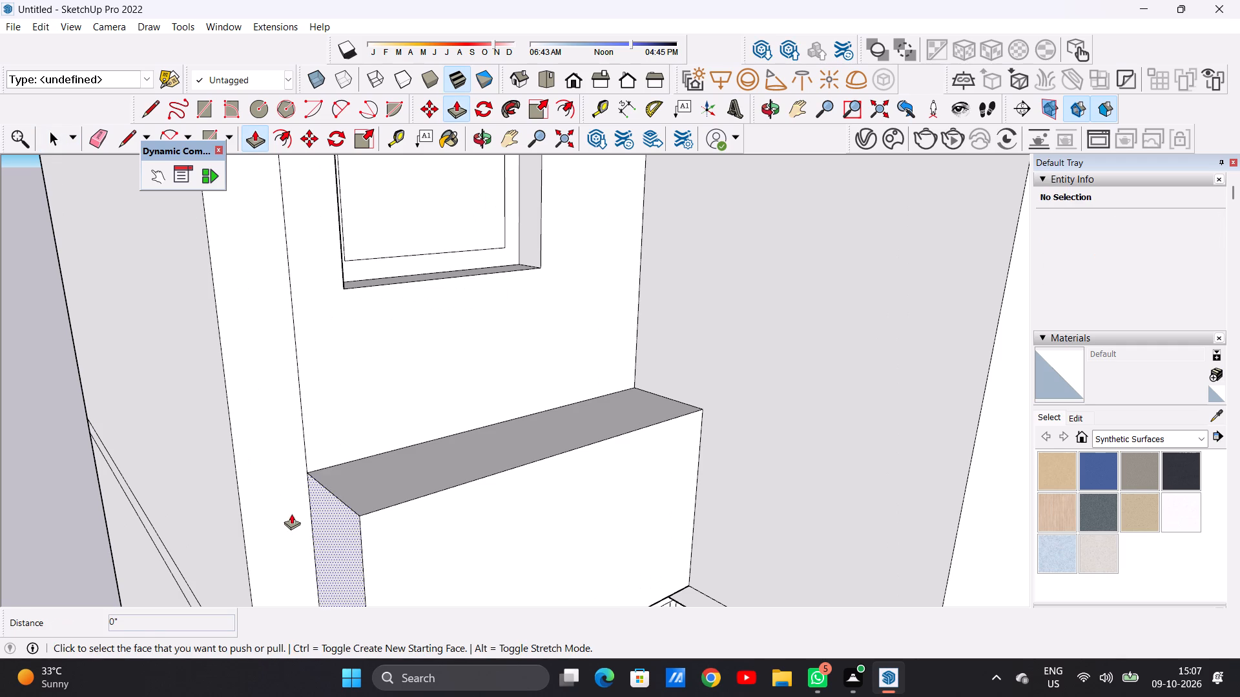
{"action": "left_click", "coordinate": [291, 514]}
{"action": "left_click", "coordinate": [356, 518]}
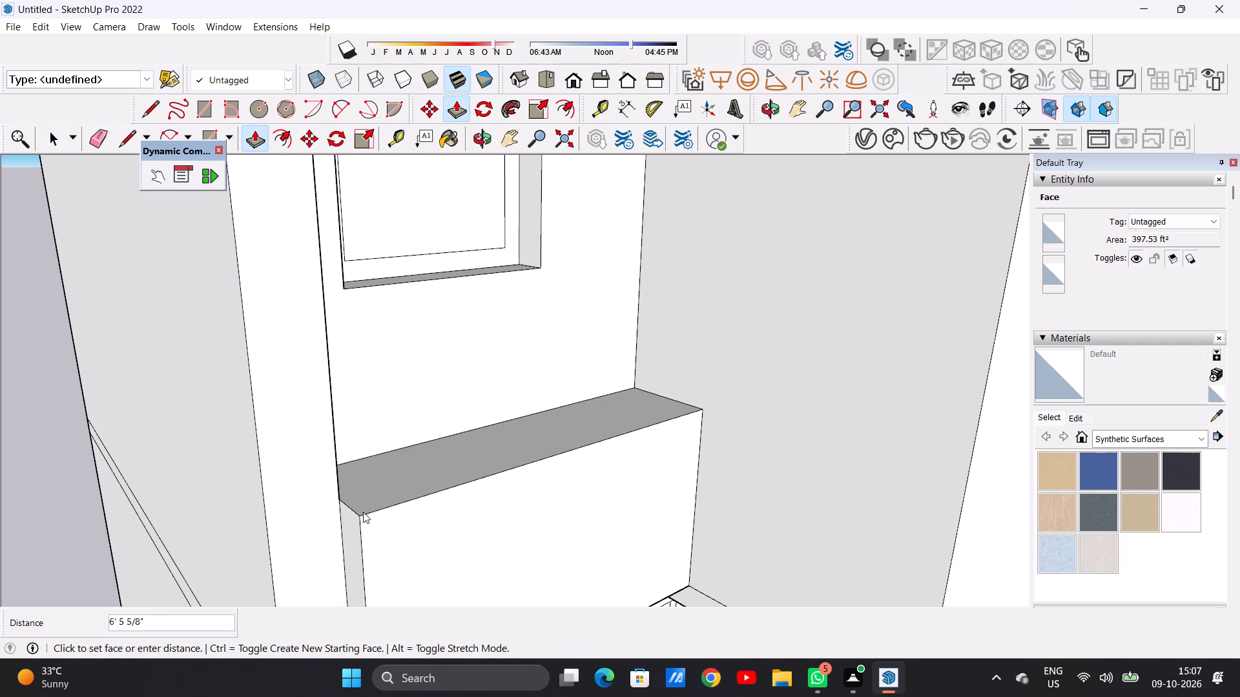
{"action": "left_click", "coordinate": [380, 509]}
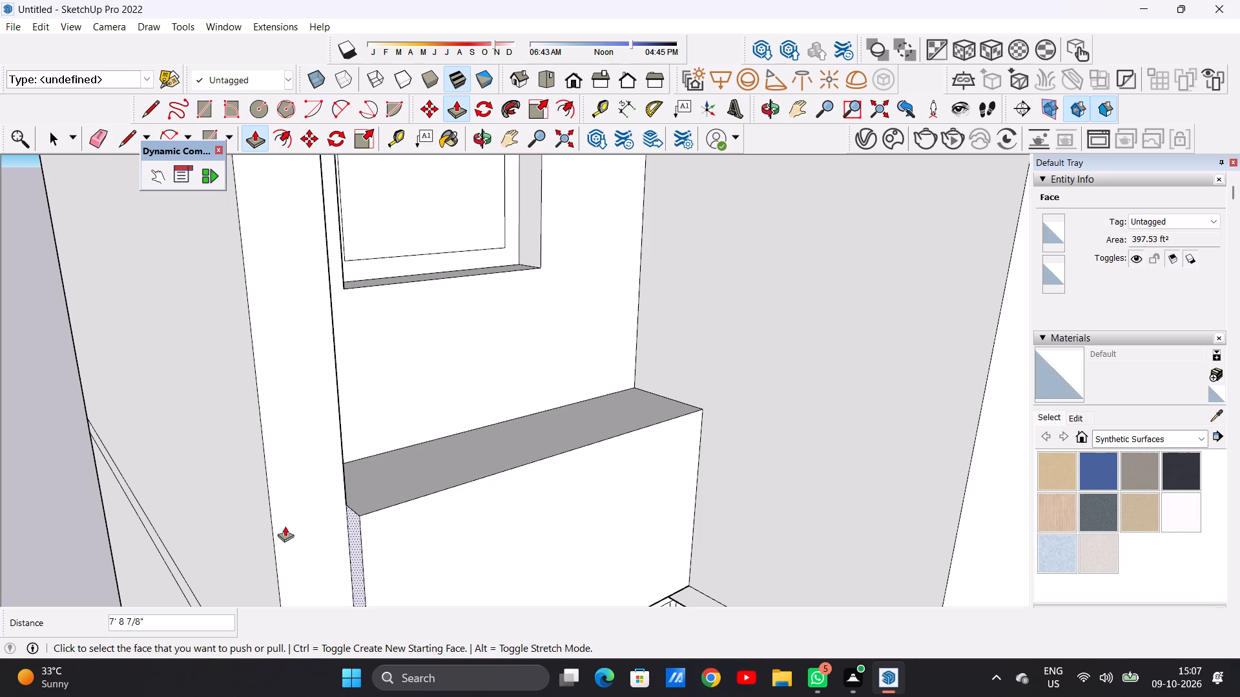
{"action": "left_click", "coordinate": [310, 527]}
{"action": "left_click", "coordinate": [362, 513]}
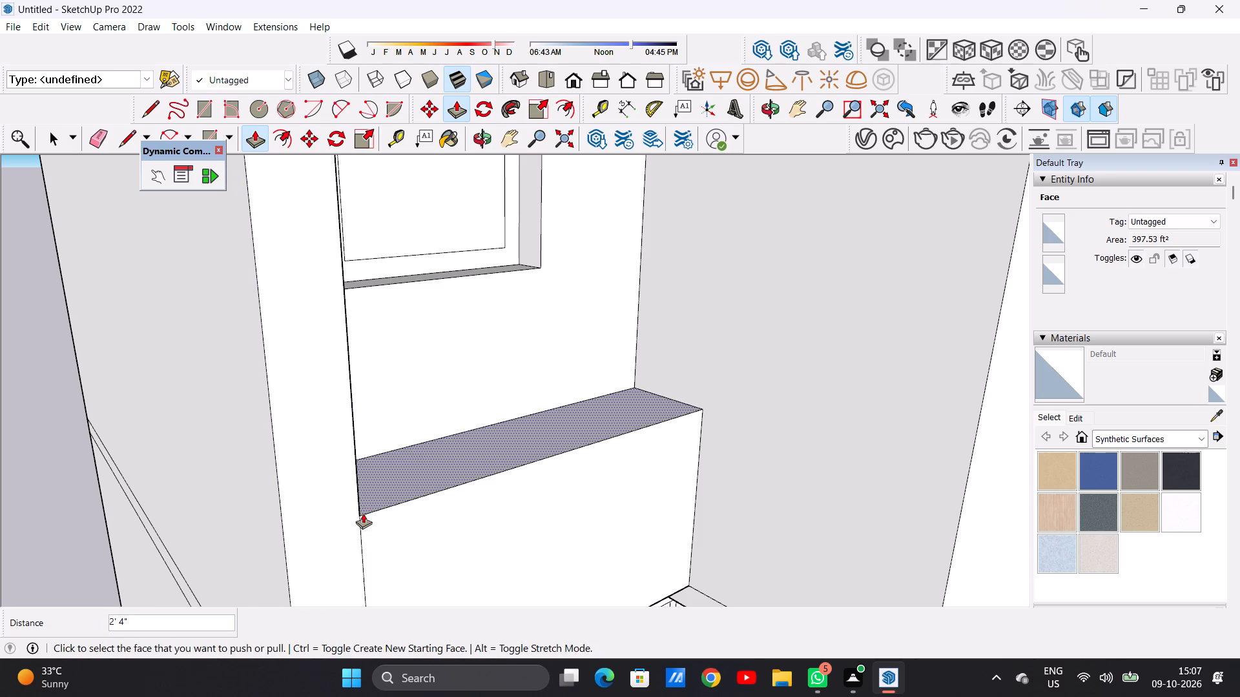
{"action": "key", "text": "space"}
Examine the villa's front facade and side elevation from several viewpoints.
{"action": "scroll", "coordinate": [336, 478], "scroll_direction": "down", "scroll_amount": 19}
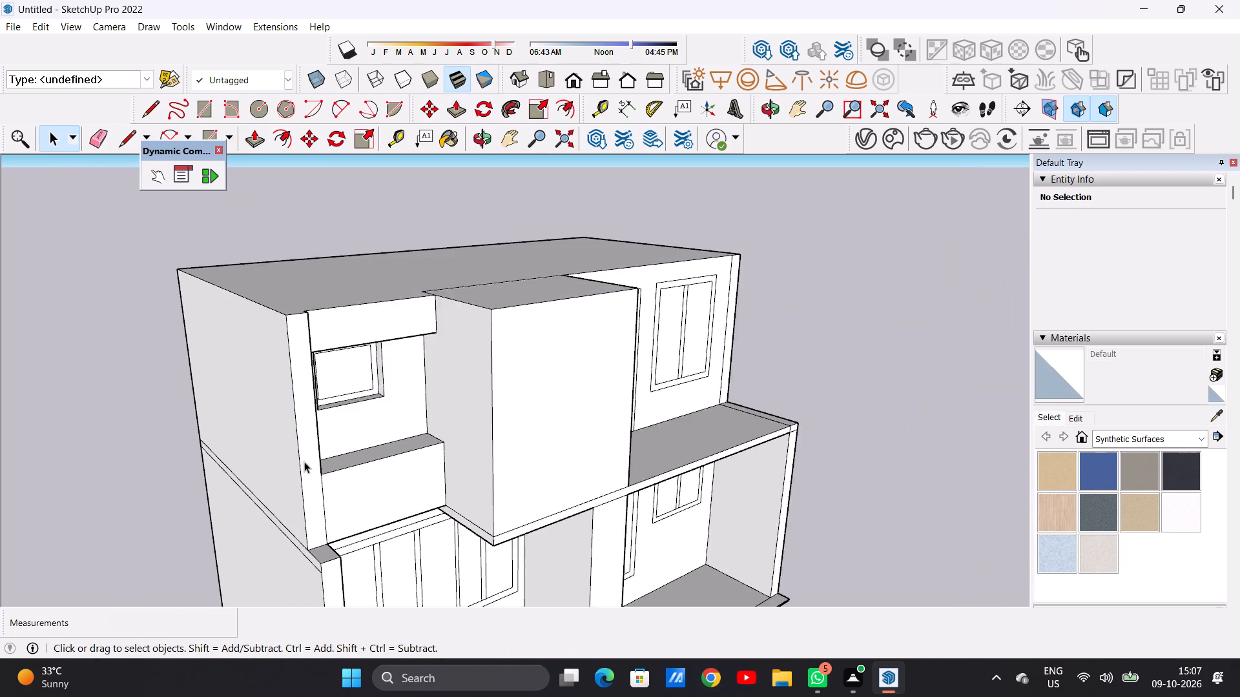
{"action": "scroll", "coordinate": [304, 461], "scroll_direction": "down", "scroll_amount": 2}
{"action": "middle_click_drag", "start_coordinate": [362, 469], "coordinate": [255, 420]}
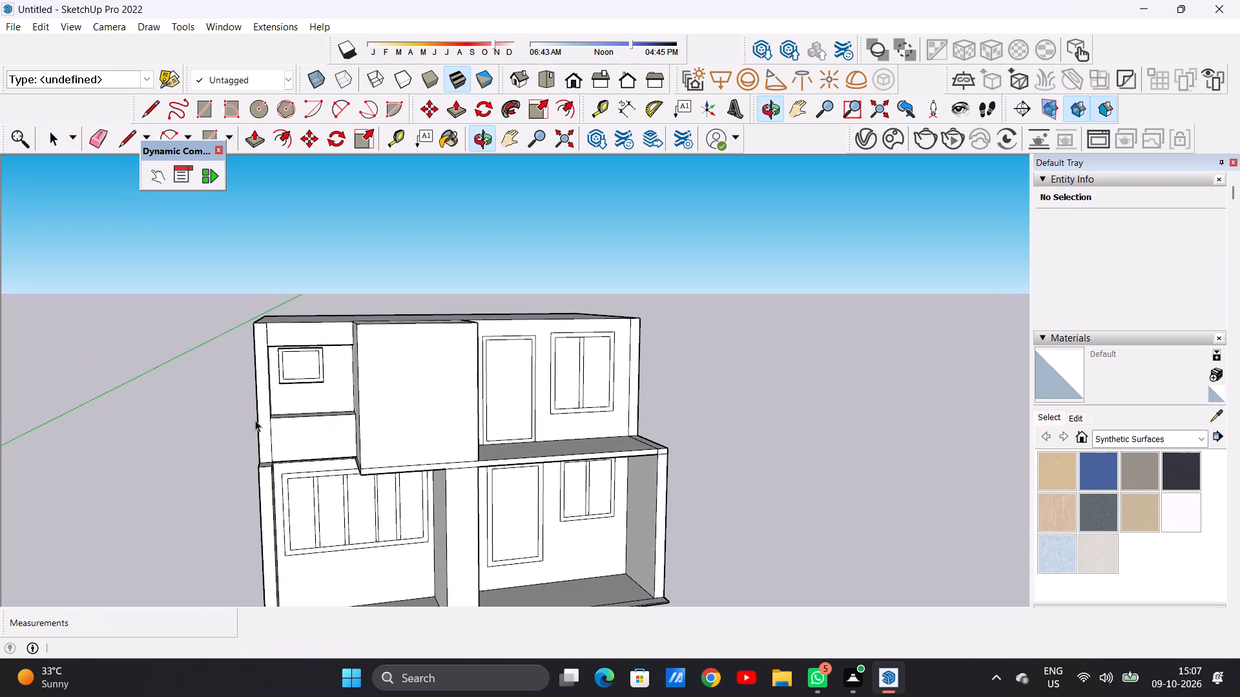
{"action": "scroll", "coordinate": [317, 409], "scroll_direction": "up", "scroll_amount": 5}
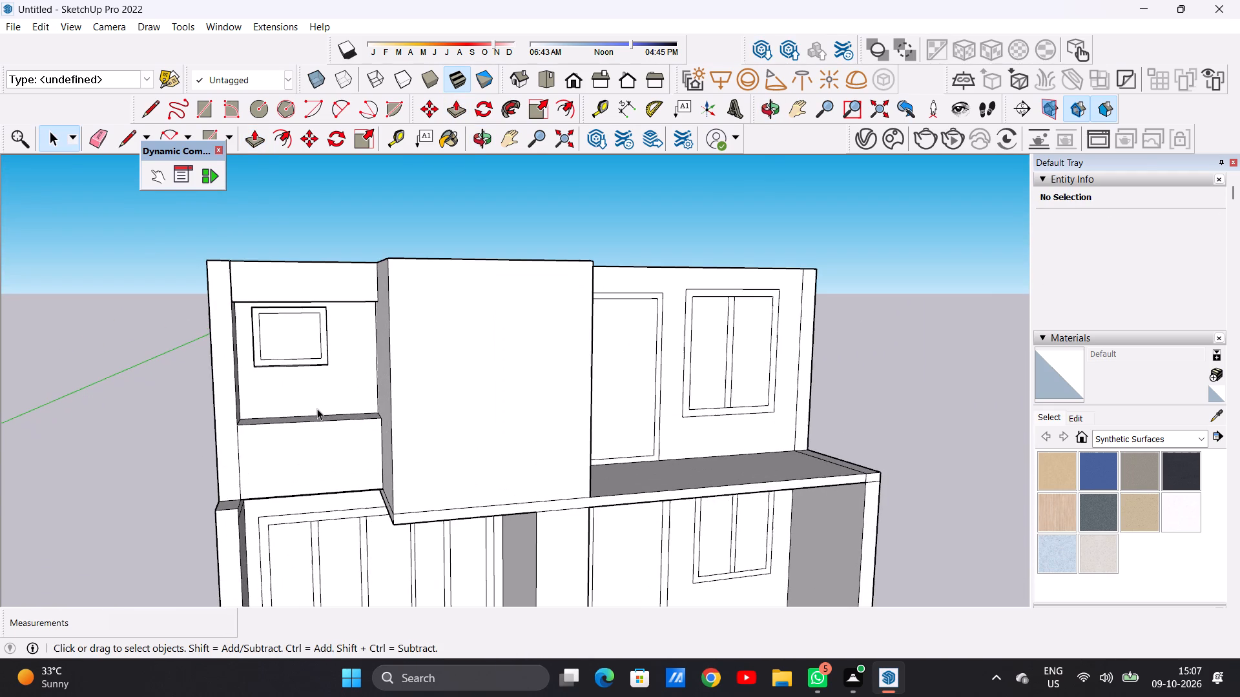
{"action": "middle_click_drag", "start_coordinate": [322, 409], "coordinate": [267, 394]}
{"action": "scroll", "coordinate": [267, 394], "scroll_direction": "up", "scroll_amount": 1}
{"action": "scroll", "coordinate": [280, 412], "scroll_direction": "down", "scroll_amount": 4}
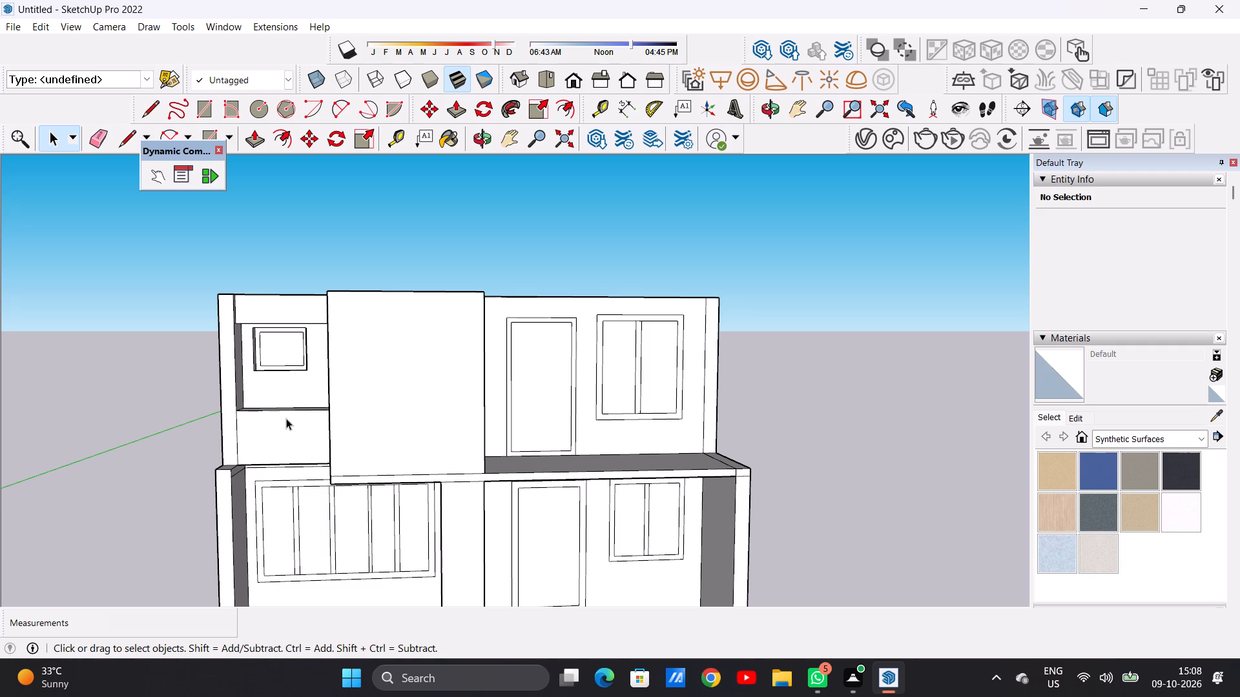
{"action": "scroll", "coordinate": [335, 351], "scroll_direction": "down", "scroll_amount": 6}
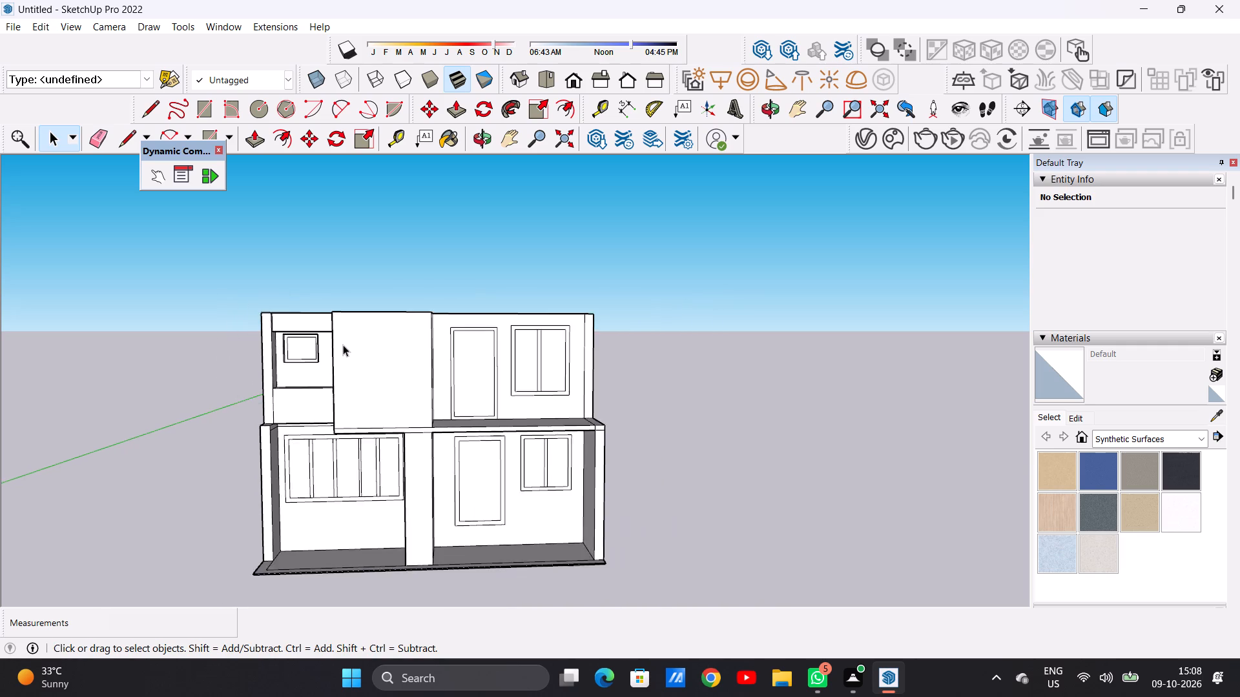
{"action": "scroll", "coordinate": [343, 345], "scroll_direction": "down", "scroll_amount": 7}
{"action": "scroll", "coordinate": [395, 356], "scroll_direction": "up", "scroll_amount": 8}
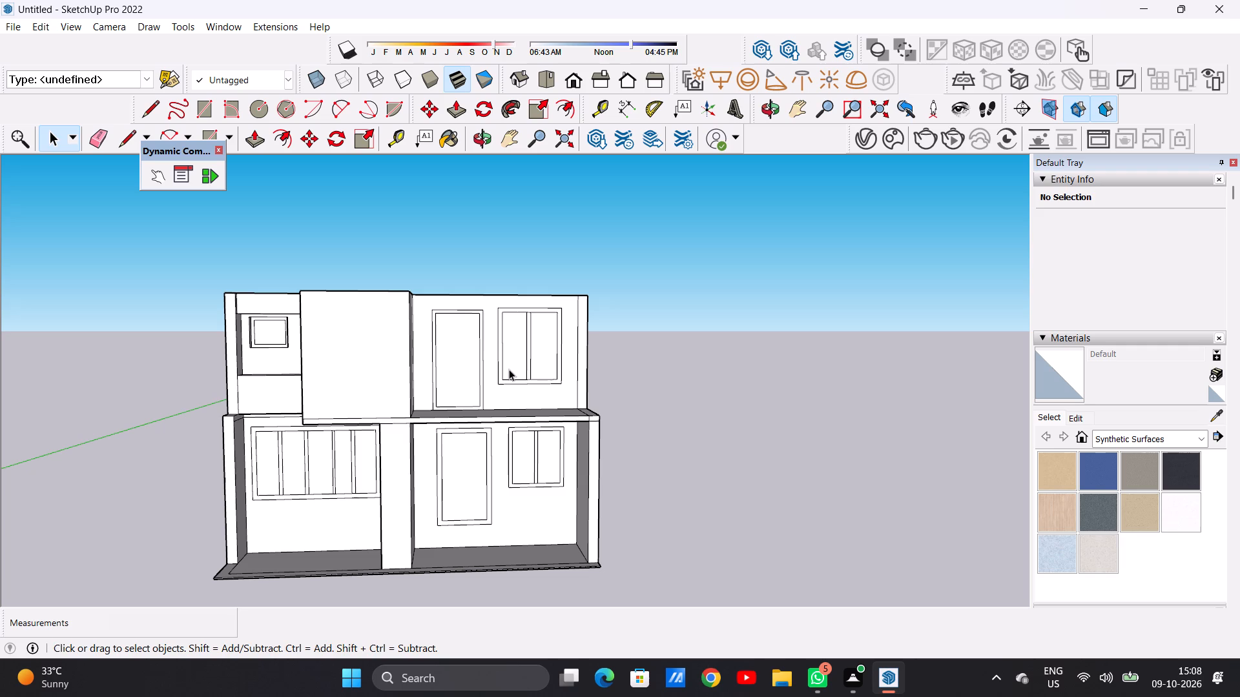
{"action": "middle_click_drag", "start_coordinate": [562, 377], "coordinate": [170, 429]}
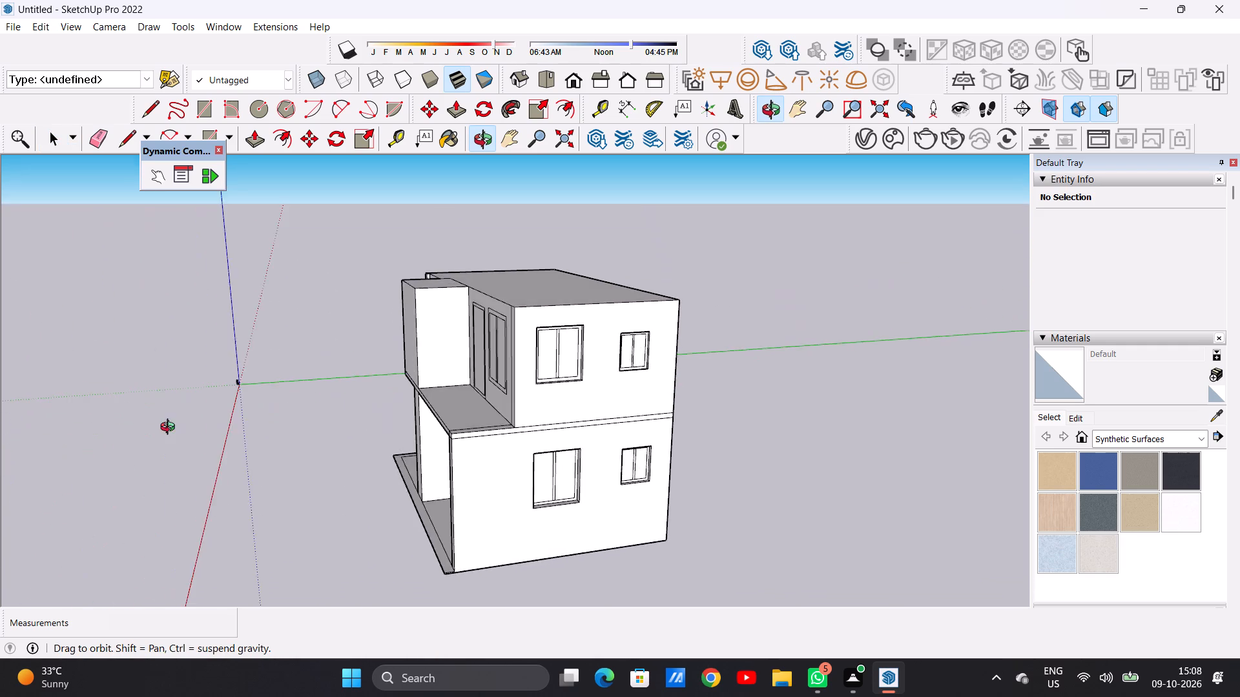
{"action": "middle_click_drag", "start_coordinate": [170, 429], "coordinate": [565, 393]}
{"action": "middle_click_drag", "start_coordinate": [525, 393], "coordinate": [546, 391]}
{"action": "middle_click_drag", "start_coordinate": [555, 391], "coordinate": [566, 391]}
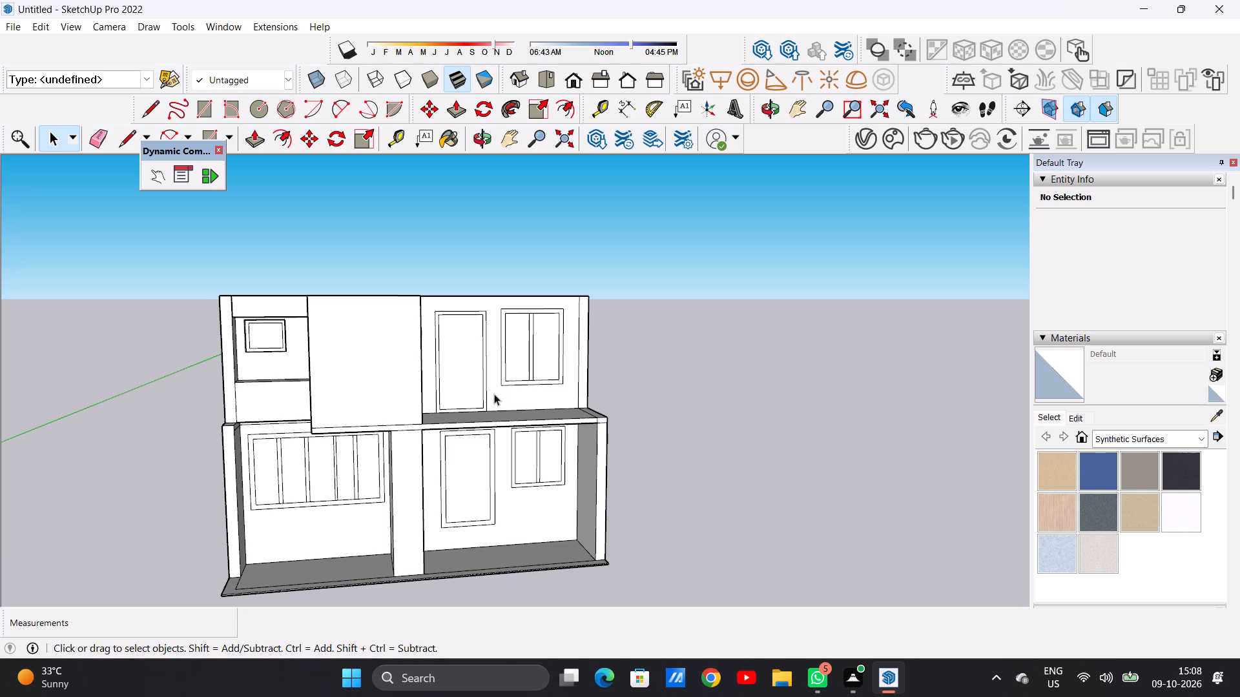
Draw a line about 100' 3 7/8" long across the roof, from the projecting block's inner corner to the rear edge.
{"action": "scroll", "coordinate": [494, 394], "scroll_direction": "down", "scroll_amount": 9}
{"action": "middle_click_drag", "start_coordinate": [438, 396], "coordinate": [380, 412]}
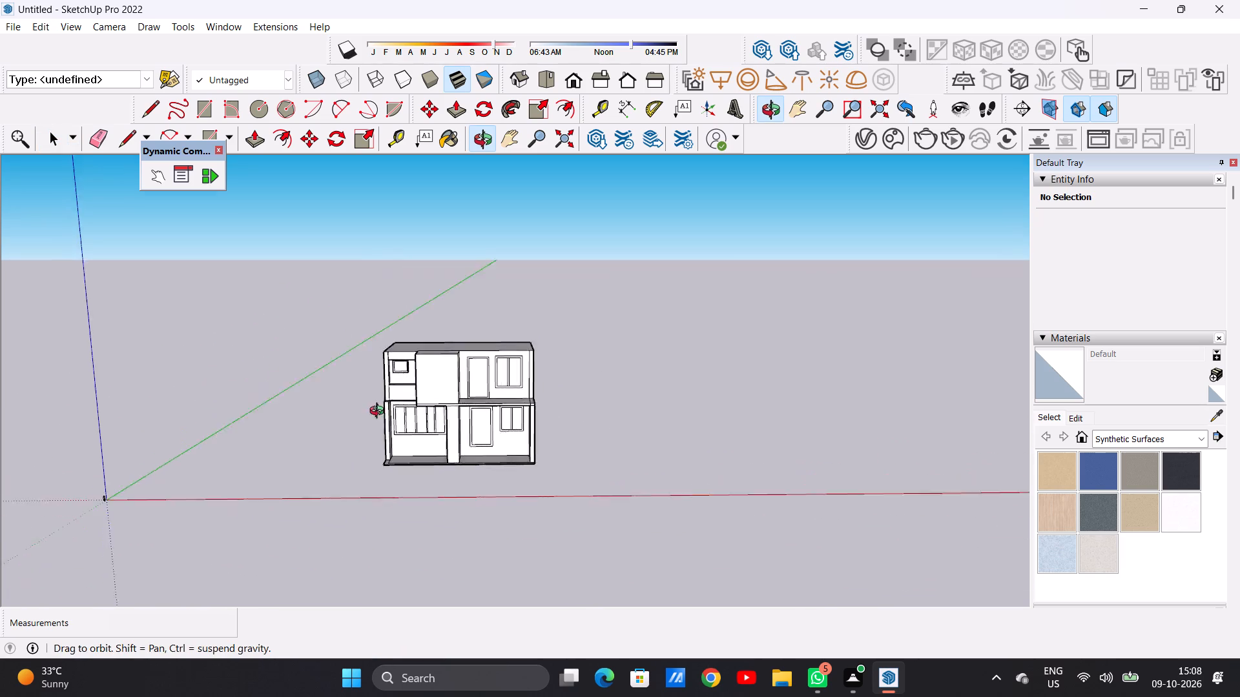
{"action": "middle_click_drag", "start_coordinate": [380, 412], "coordinate": [253, 497]}
{"action": "scroll", "coordinate": [516, 323], "scroll_direction": "up", "scroll_amount": 6}
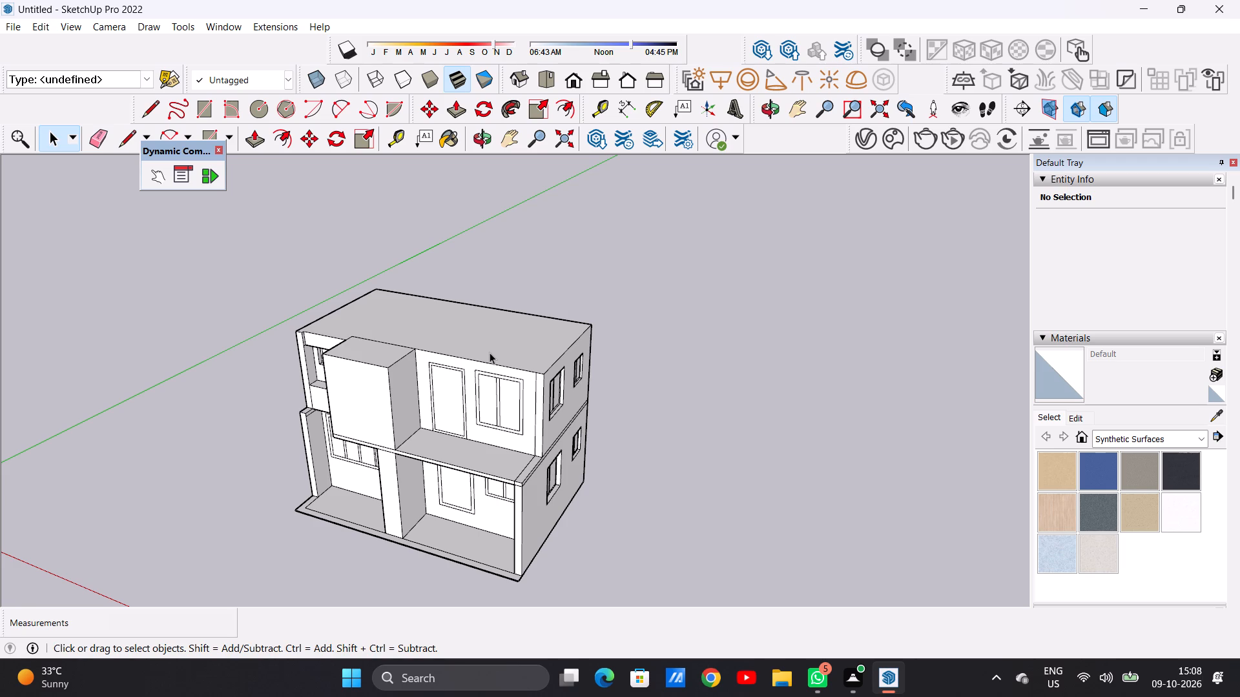
{"action": "scroll", "coordinate": [427, 350], "scroll_direction": "up", "scroll_amount": 11}
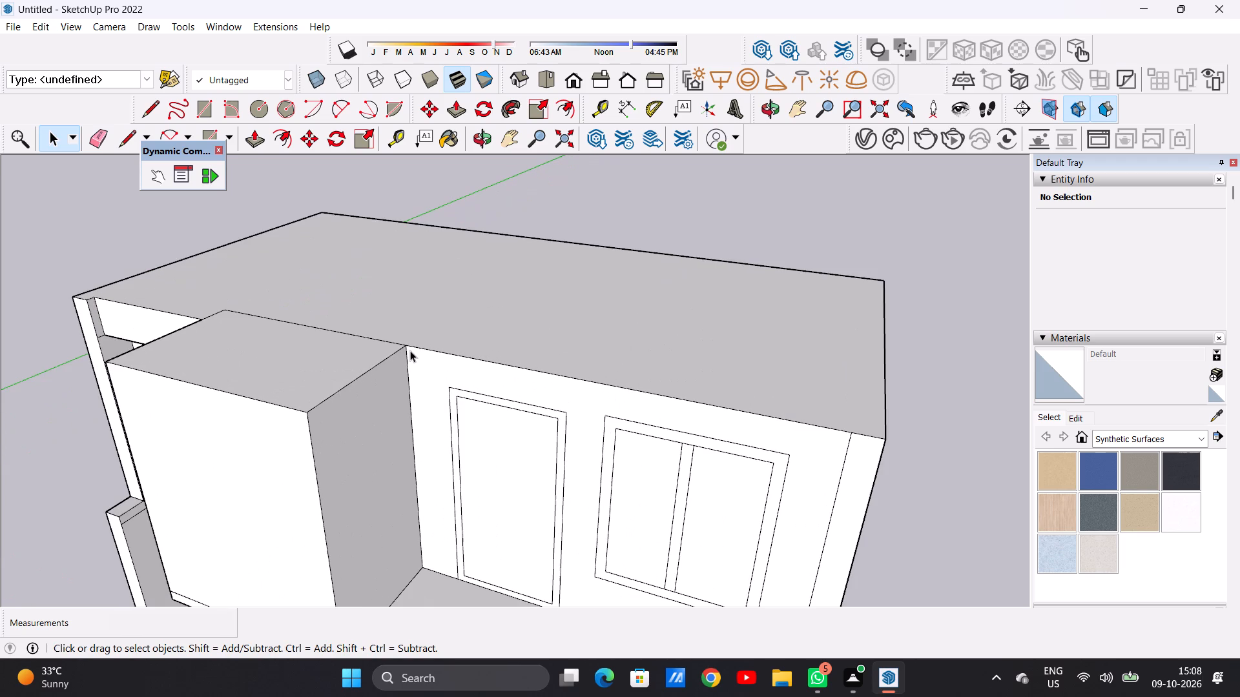
{"action": "key", "text": "l"}
{"action": "middle_click_drag", "start_coordinate": [464, 299], "coordinate": [460, 387]}
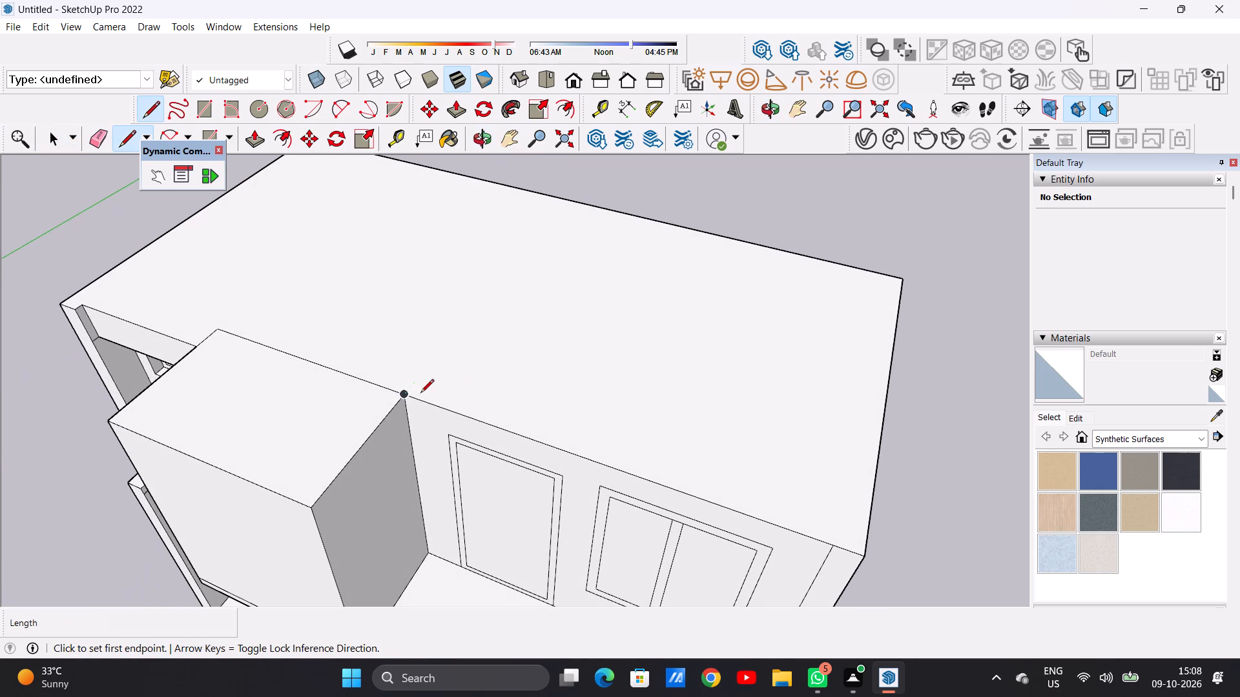
{"action": "left_click", "coordinate": [404, 392]}
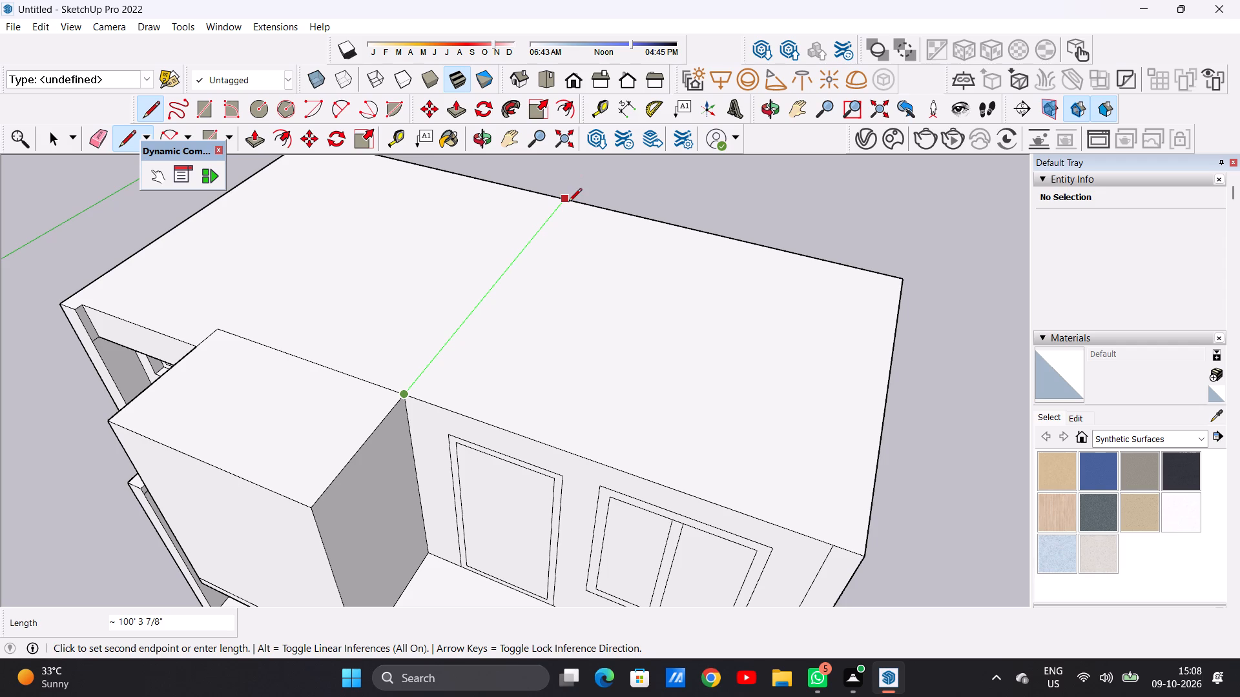
{"action": "left_click", "coordinate": [563, 203]}
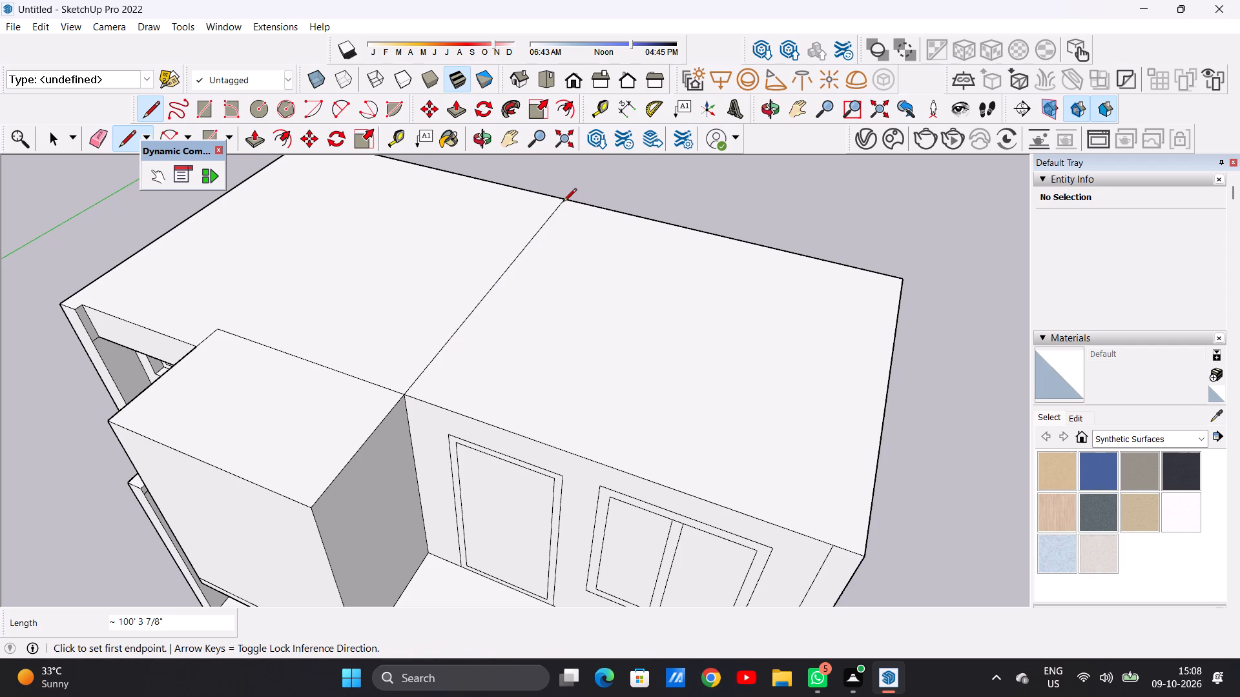
{"action": "key", "text": "space"}
Pull the roof section above the upper door and double window upward about 7' 1 7/8".
{"action": "scroll", "coordinate": [578, 413], "scroll_direction": "down", "scroll_amount": 5}
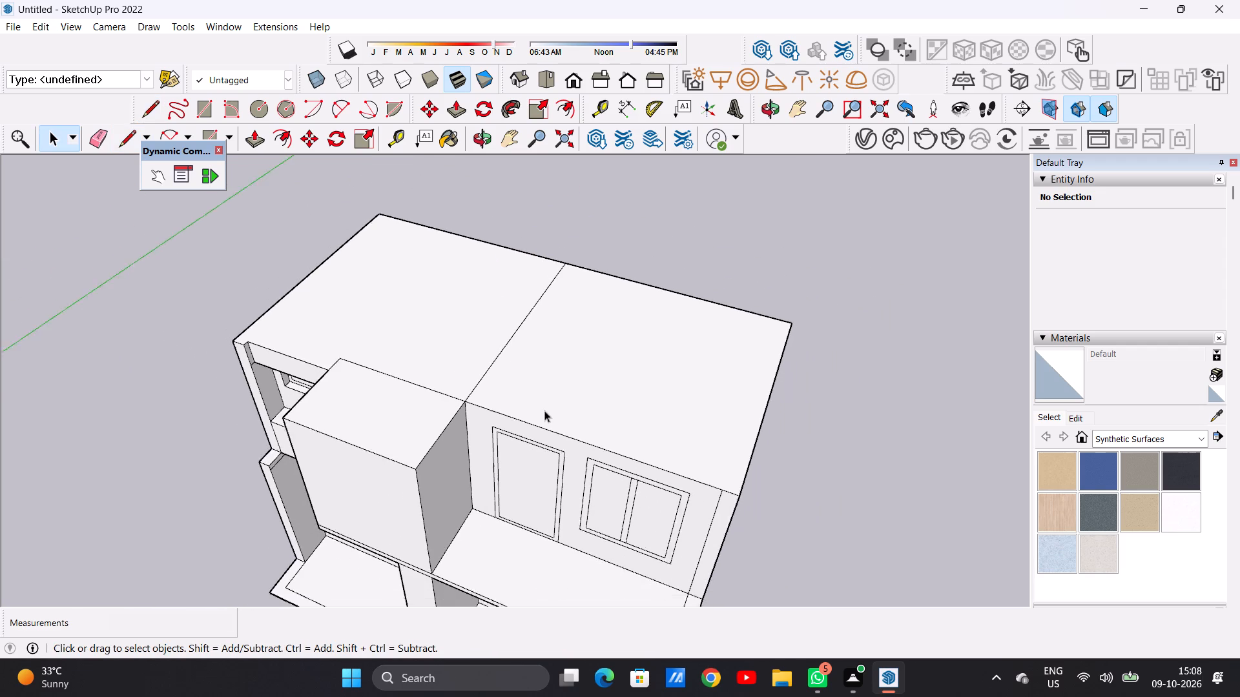
{"action": "scroll", "coordinate": [544, 410], "scroll_direction": "down", "scroll_amount": 7}
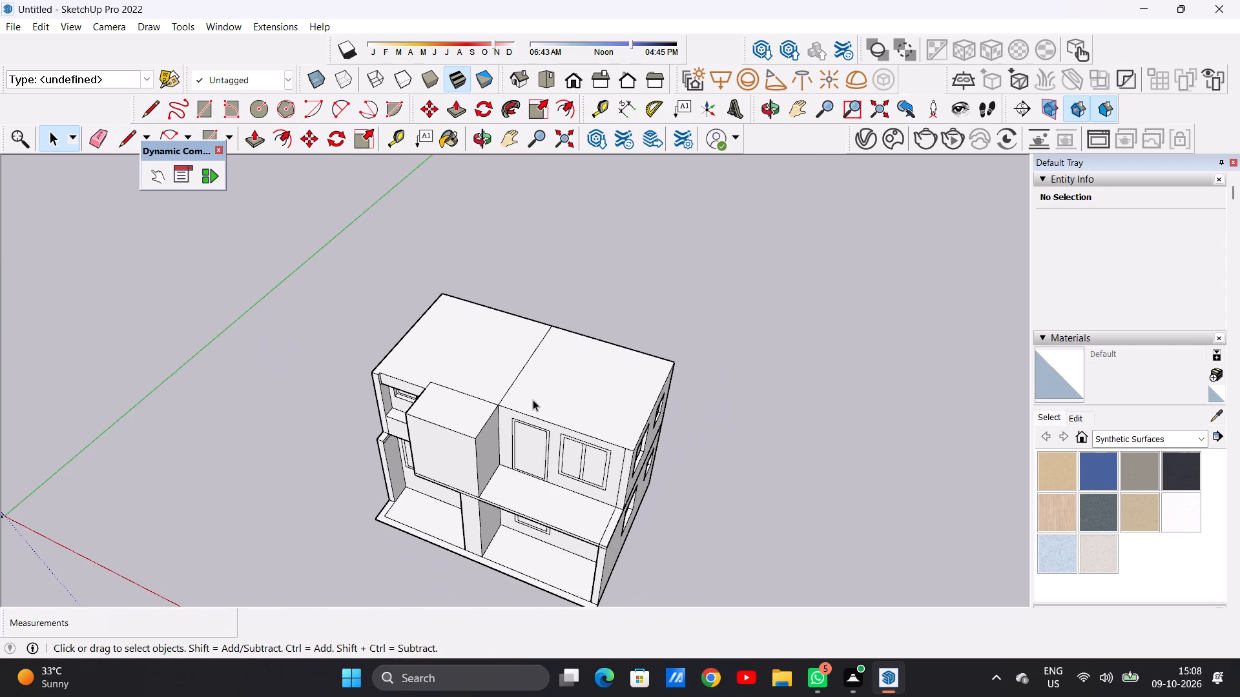
{"action": "middle_click_drag", "start_coordinate": [589, 476], "coordinate": [574, 419]}
{"action": "scroll", "coordinate": [599, 423], "scroll_direction": "up", "scroll_amount": 5}
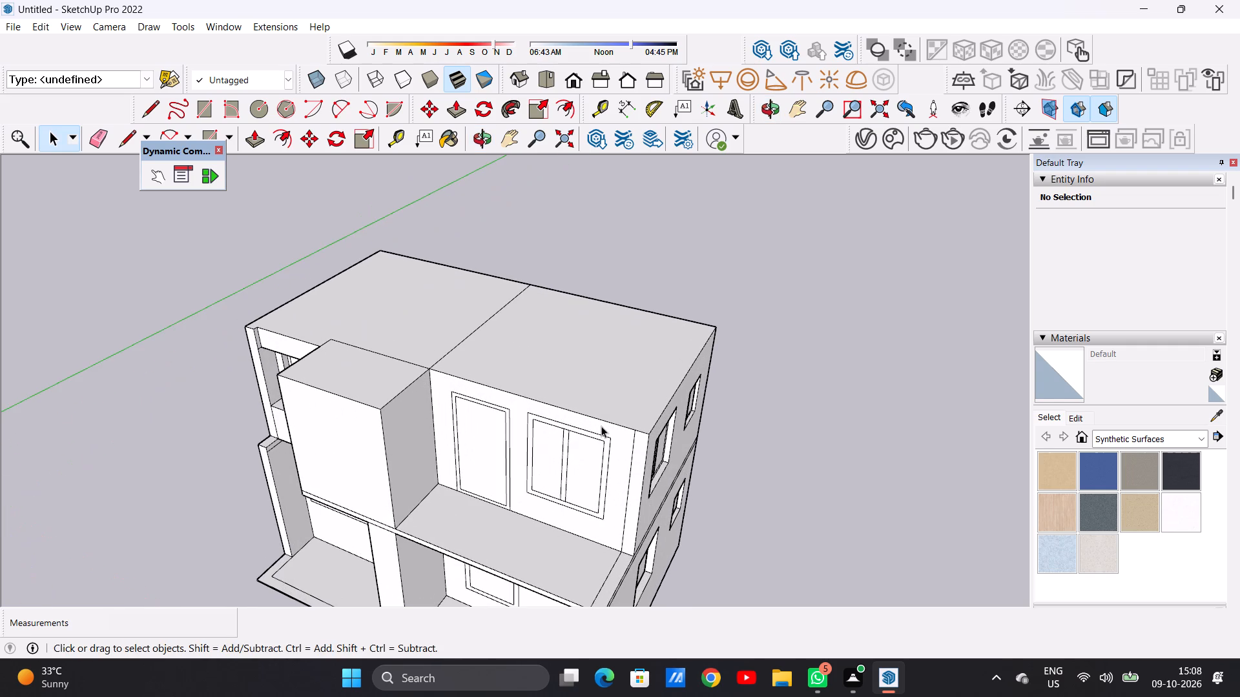
{"action": "key", "text": "p"}
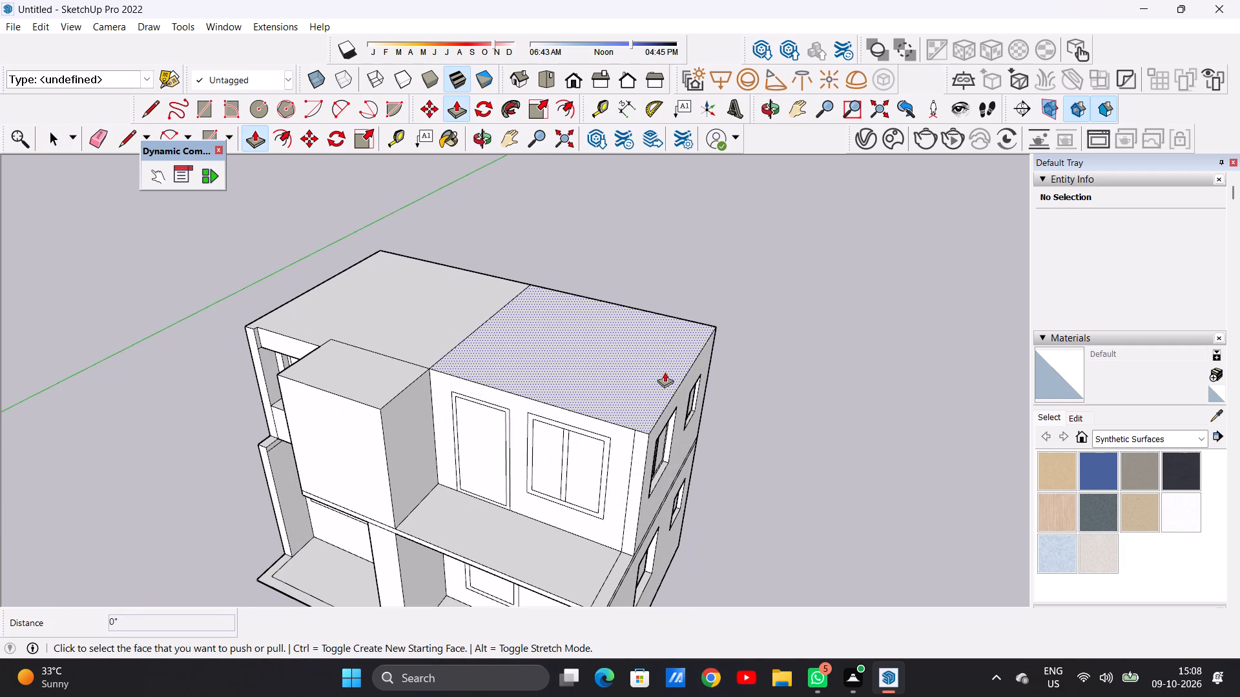
{"action": "left_click", "coordinate": [634, 402]}
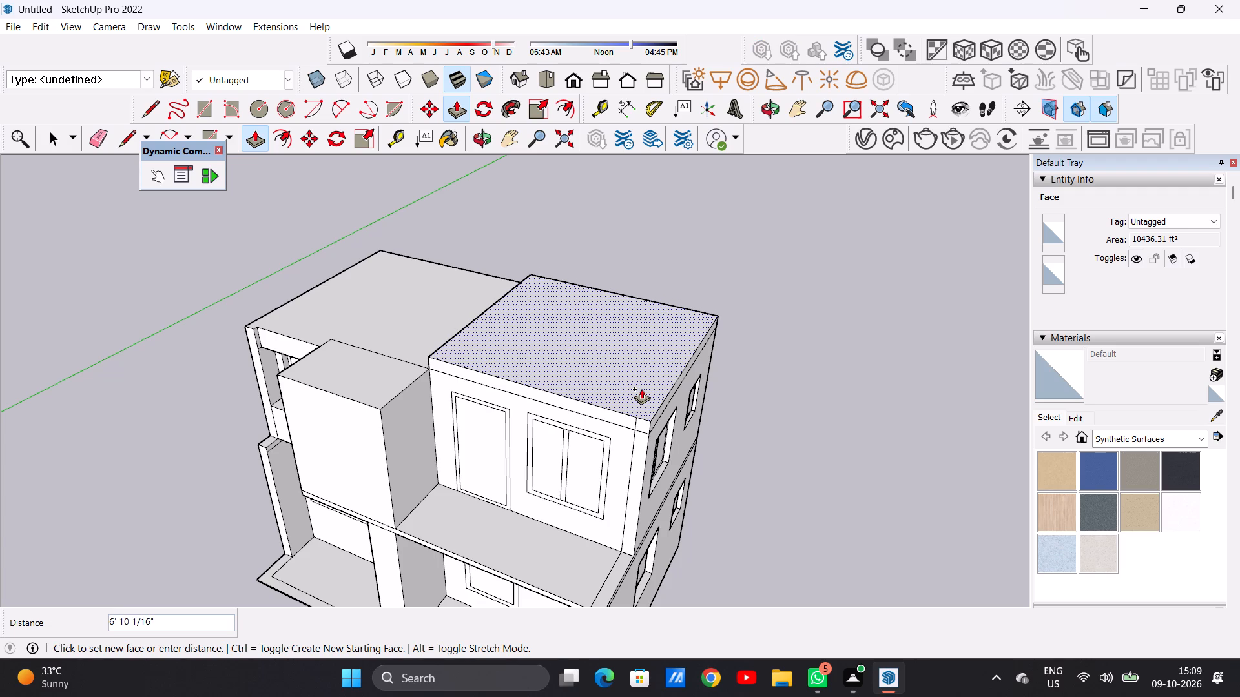
{"action": "left_click", "coordinate": [641, 389]}
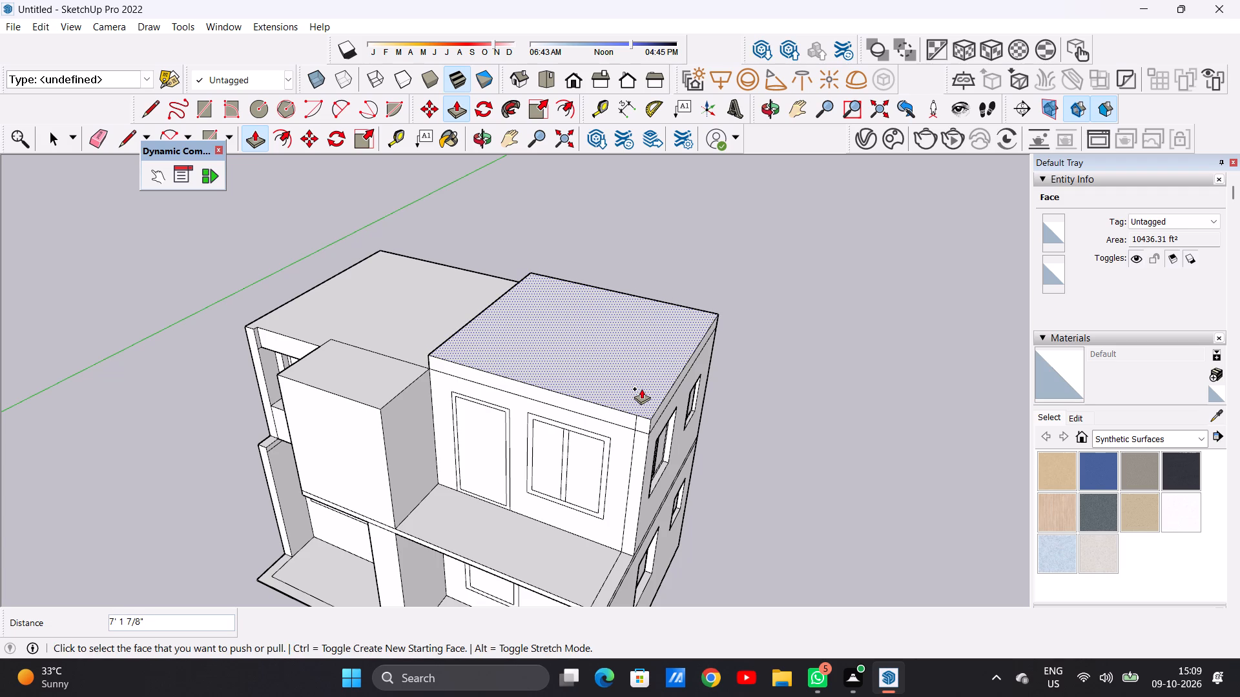
{"action": "key", "text": "space"}
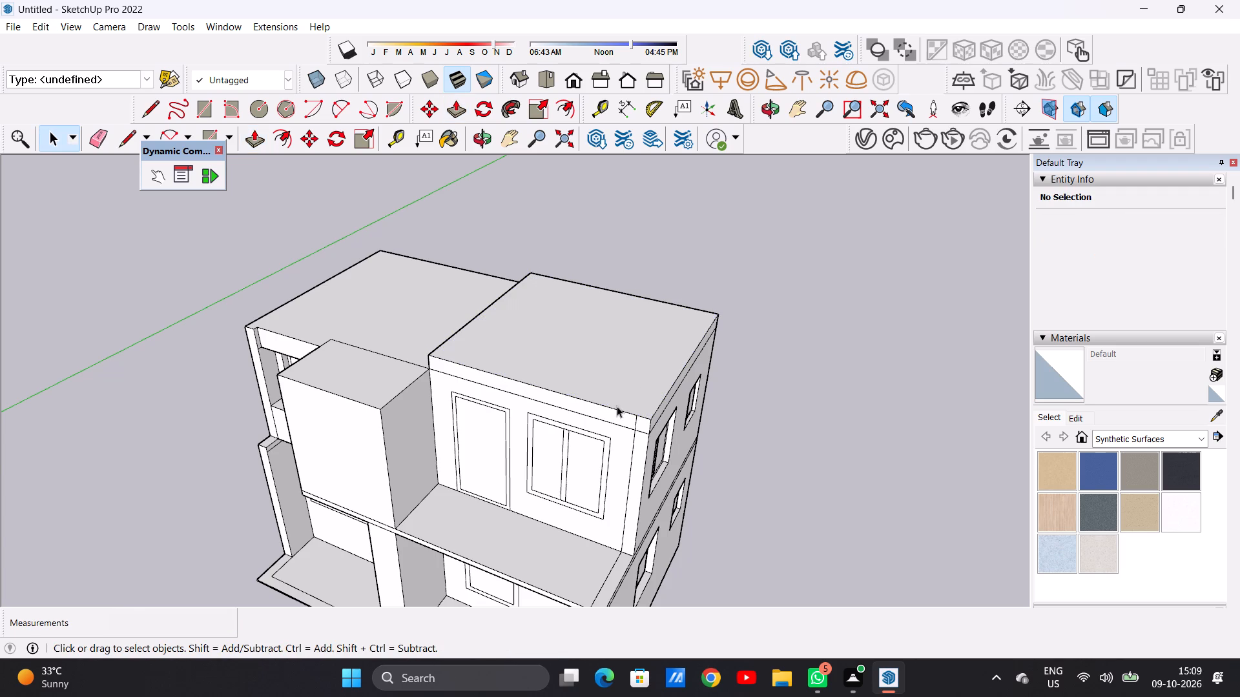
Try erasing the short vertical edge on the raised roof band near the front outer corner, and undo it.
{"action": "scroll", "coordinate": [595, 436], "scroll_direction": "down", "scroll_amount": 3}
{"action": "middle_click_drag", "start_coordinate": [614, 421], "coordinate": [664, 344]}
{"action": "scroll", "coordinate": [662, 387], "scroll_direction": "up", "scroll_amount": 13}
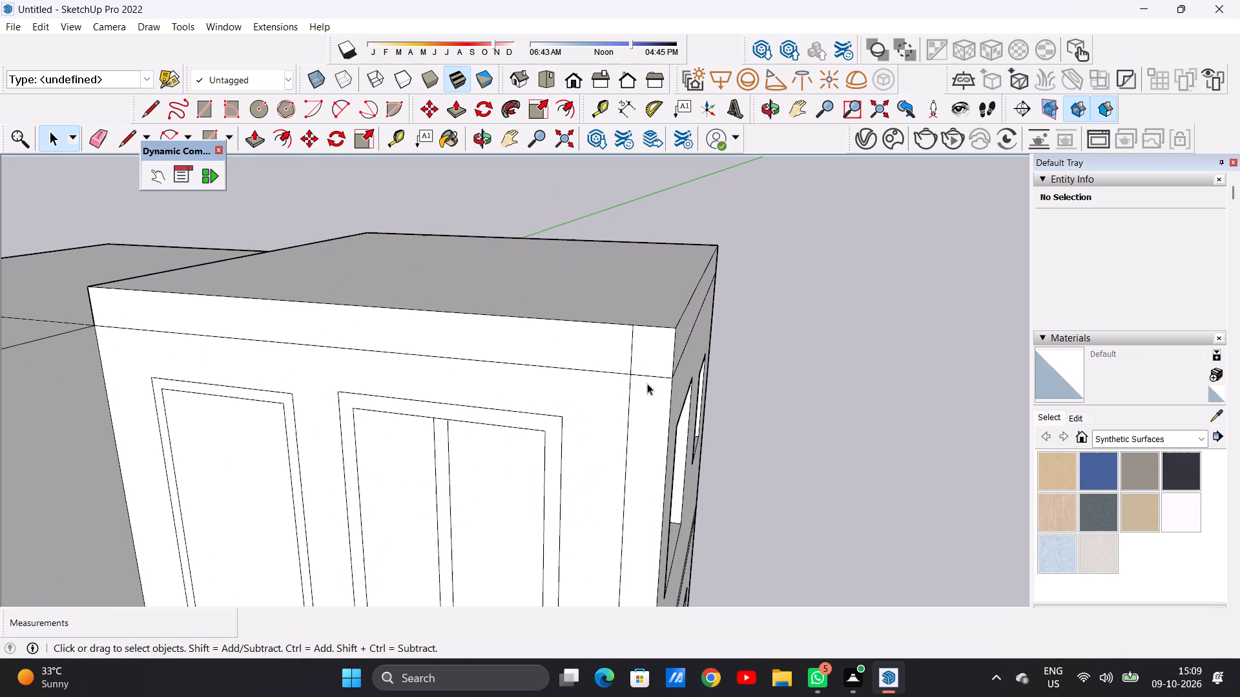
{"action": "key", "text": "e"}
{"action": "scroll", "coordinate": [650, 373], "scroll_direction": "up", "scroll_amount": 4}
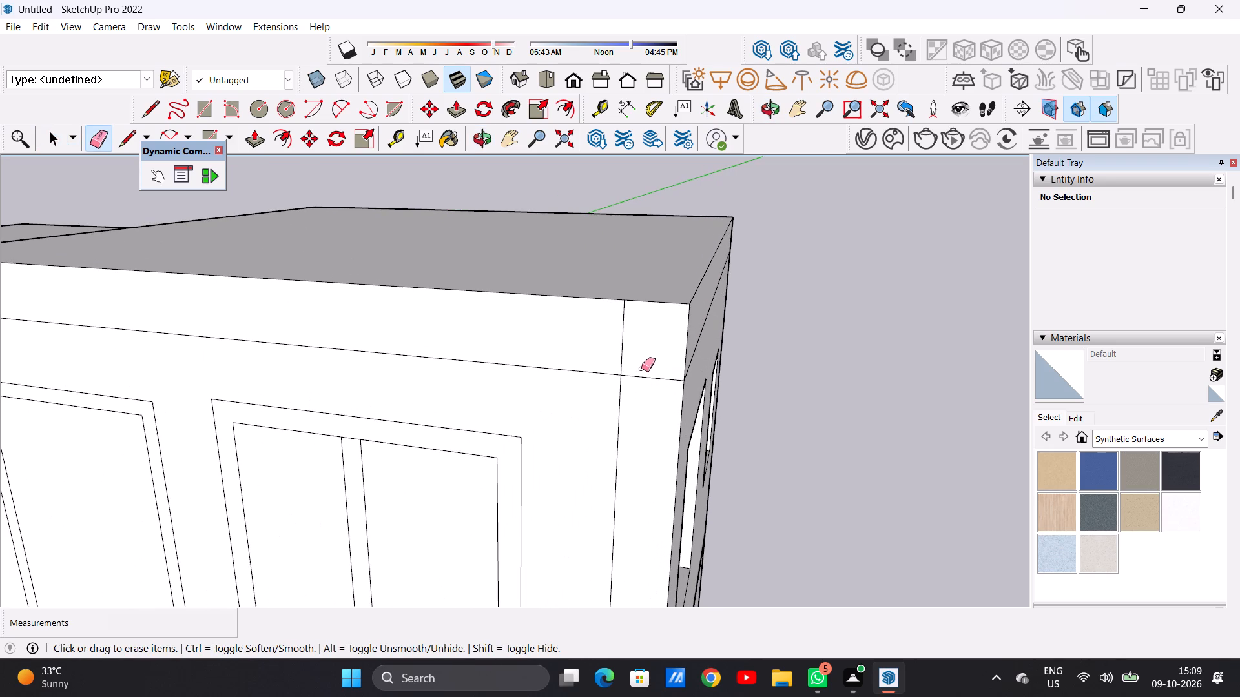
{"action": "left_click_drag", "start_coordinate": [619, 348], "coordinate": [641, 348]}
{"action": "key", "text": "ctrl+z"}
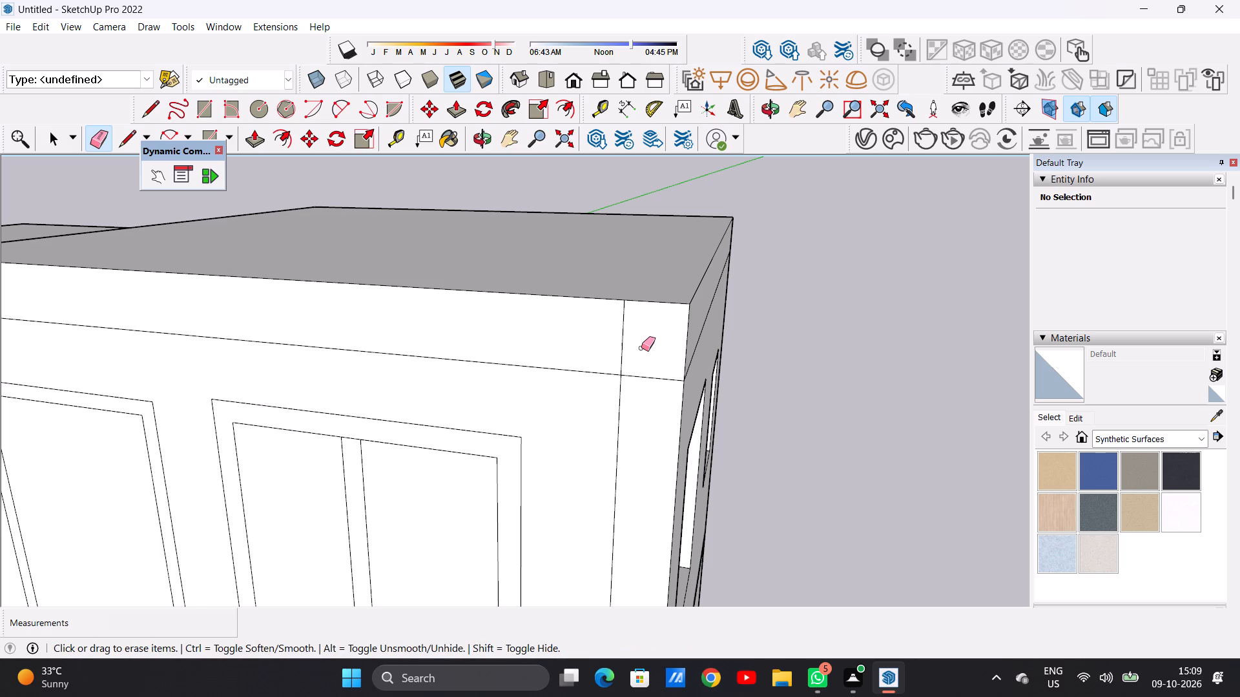
Erase the short vertical edge on the raised roof band near the front outer corner.
{"action": "scroll", "coordinate": [622, 391], "scroll_direction": "down", "scroll_amount": 3}
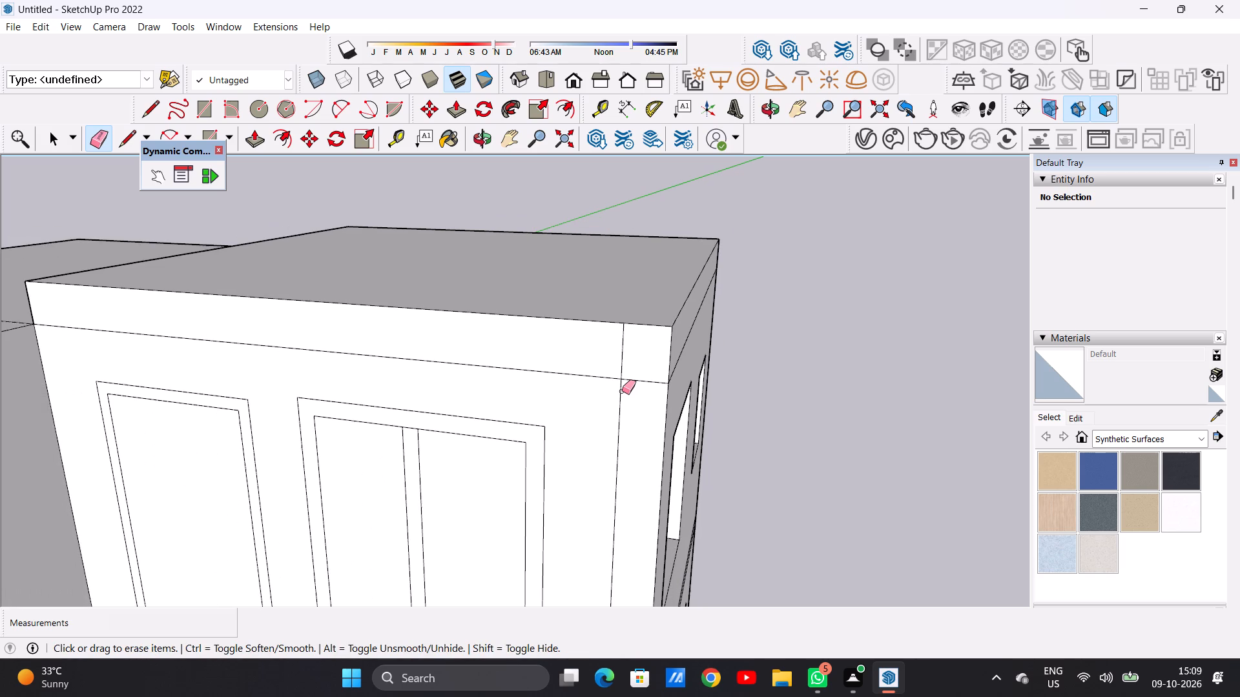
{"action": "left_click_drag", "start_coordinate": [614, 351], "coordinate": [641, 358]}
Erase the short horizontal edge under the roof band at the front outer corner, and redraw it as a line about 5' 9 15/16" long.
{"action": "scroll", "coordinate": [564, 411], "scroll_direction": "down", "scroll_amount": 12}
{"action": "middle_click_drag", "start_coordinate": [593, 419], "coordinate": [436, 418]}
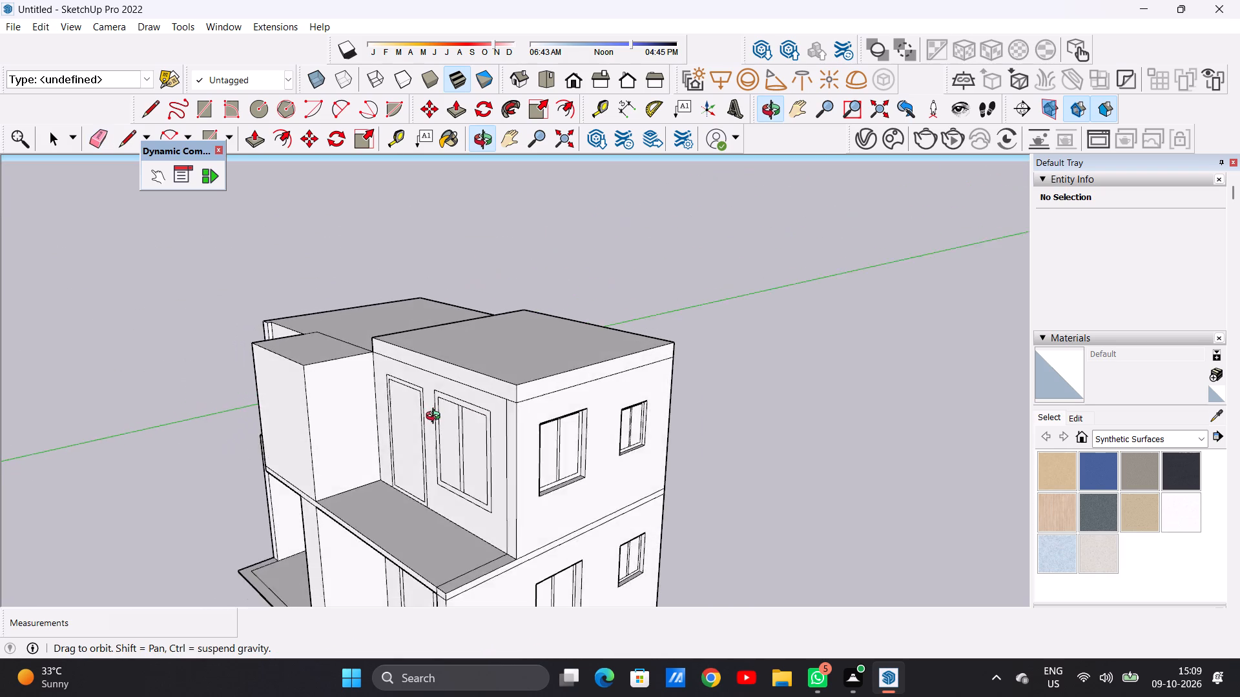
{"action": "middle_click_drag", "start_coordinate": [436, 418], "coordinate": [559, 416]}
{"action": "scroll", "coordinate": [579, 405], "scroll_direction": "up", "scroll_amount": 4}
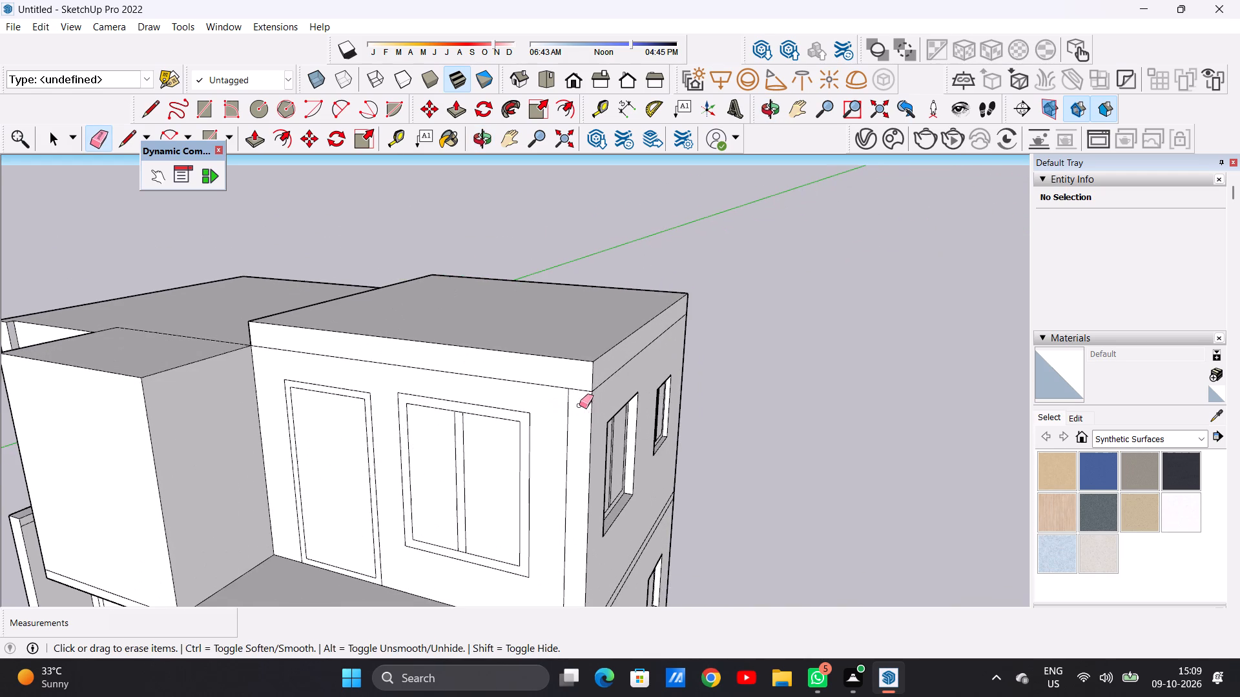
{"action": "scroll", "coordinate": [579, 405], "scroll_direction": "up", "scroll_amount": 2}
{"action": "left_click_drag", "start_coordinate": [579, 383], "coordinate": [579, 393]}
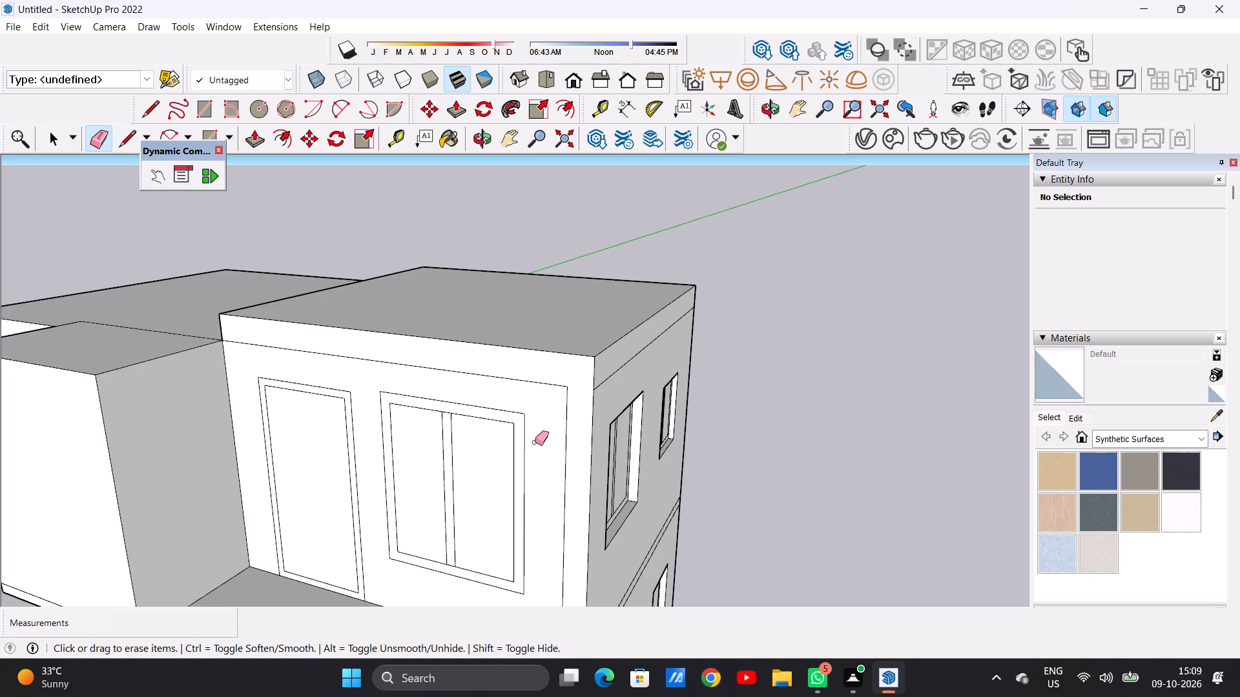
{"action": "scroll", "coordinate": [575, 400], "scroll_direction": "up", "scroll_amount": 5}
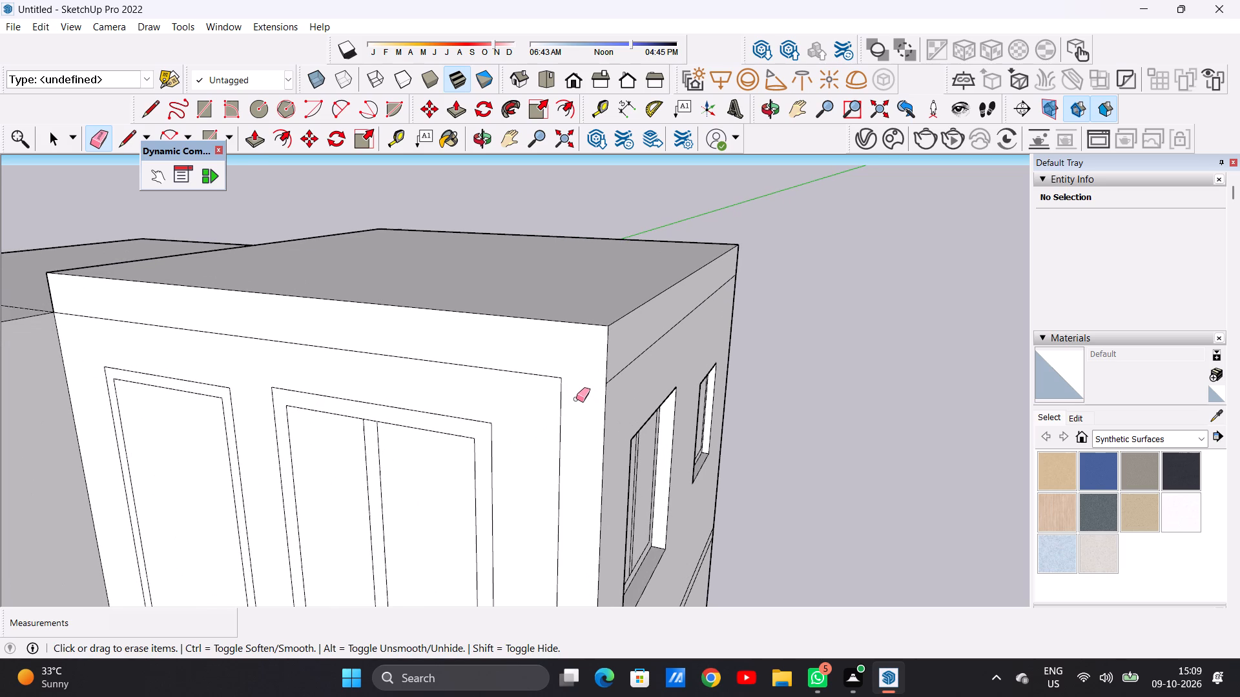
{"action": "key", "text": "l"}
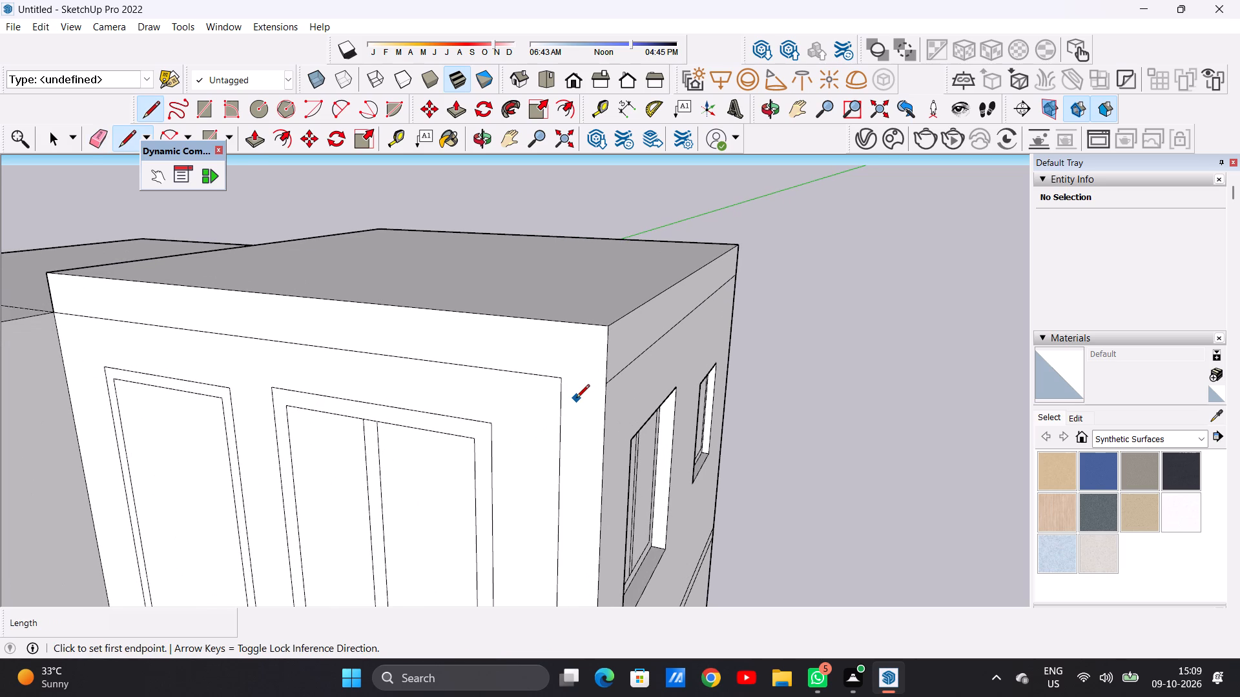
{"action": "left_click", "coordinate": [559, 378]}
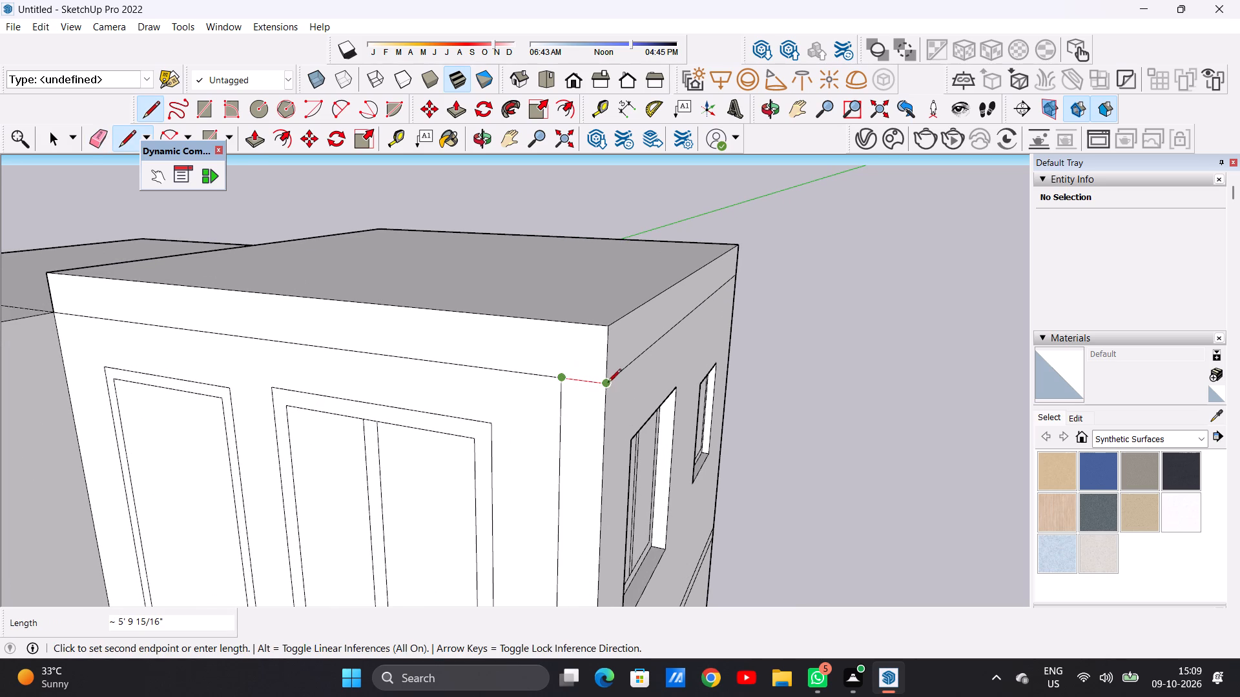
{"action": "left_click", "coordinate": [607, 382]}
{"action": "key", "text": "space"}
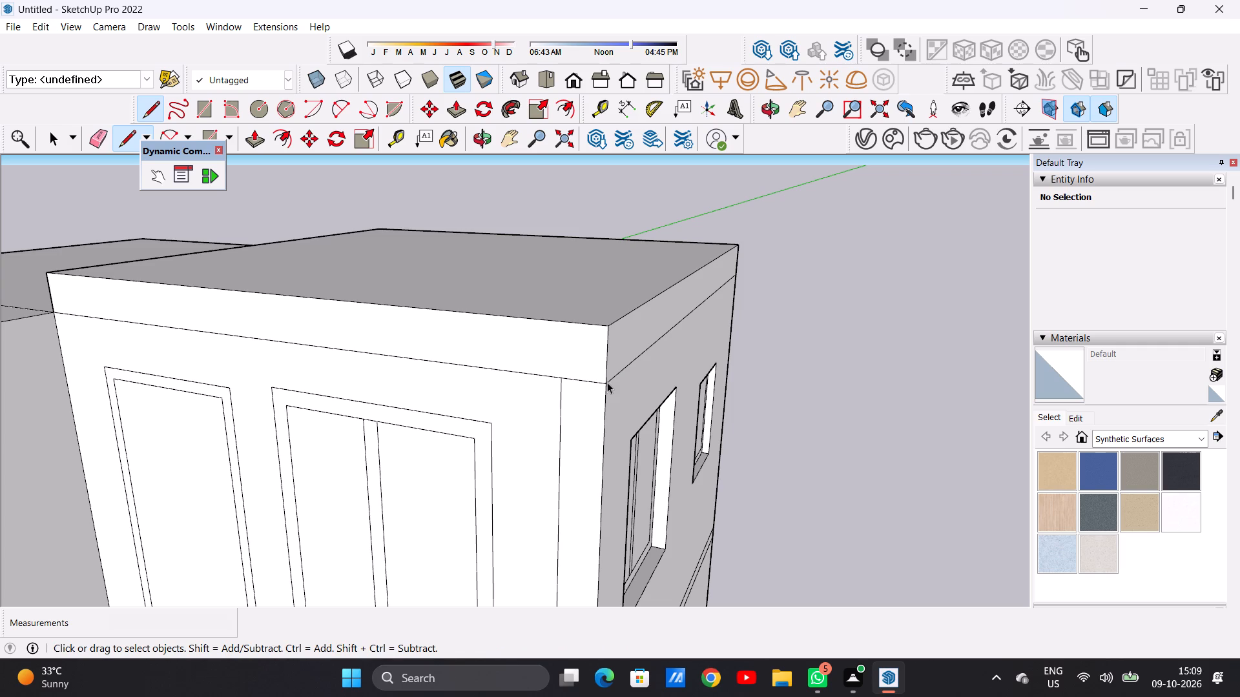
Pull the raised roof band's front face forward about 36' 3 5/16" over the balcony, to the projecting block's front corner.
{"action": "scroll", "coordinate": [540, 441], "scroll_direction": "down", "scroll_amount": 16}
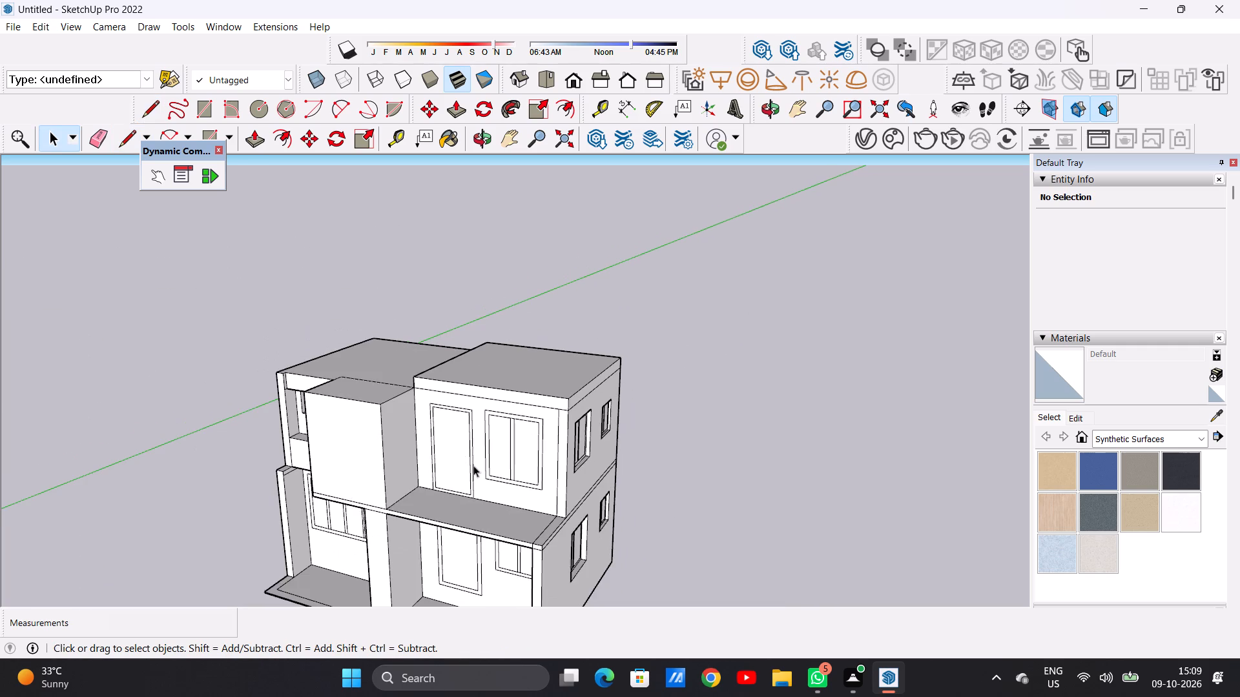
{"action": "middle_click_drag", "start_coordinate": [491, 463], "coordinate": [509, 462]}
{"action": "middle_click_drag", "start_coordinate": [509, 462], "coordinate": [505, 462]}
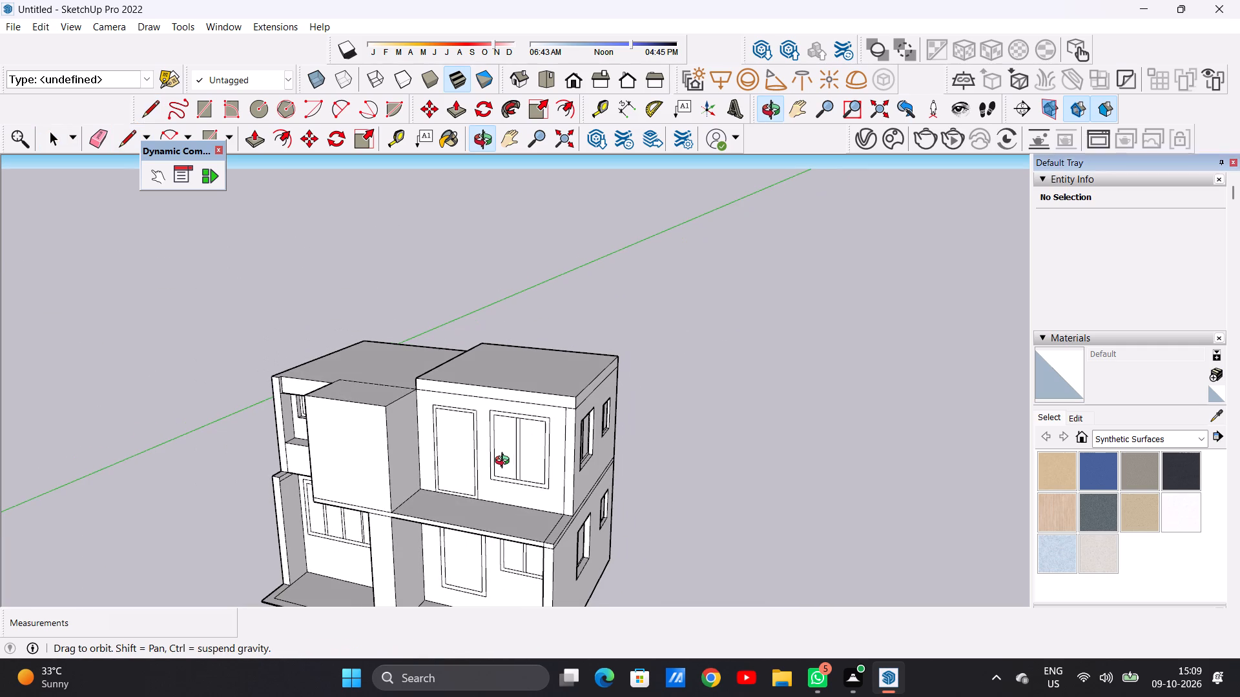
{"action": "middle_click_drag", "start_coordinate": [505, 462], "coordinate": [433, 462]}
{"action": "scroll", "coordinate": [522, 403], "scroll_direction": "up", "scroll_amount": 7}
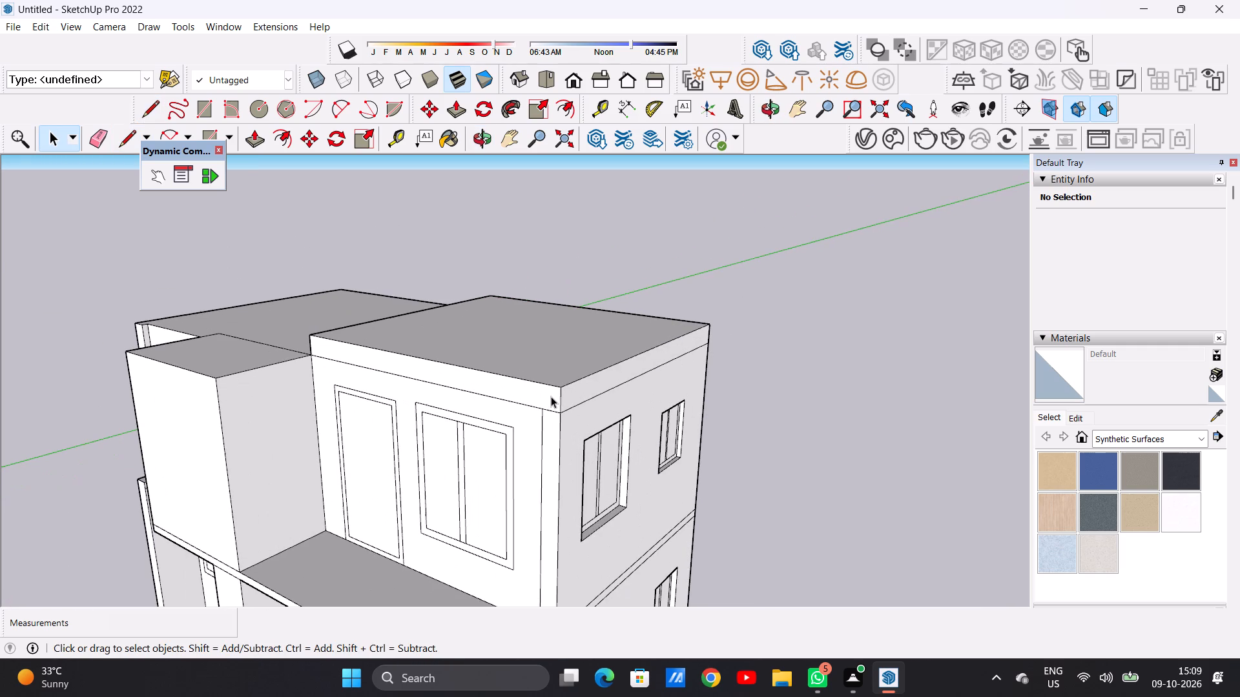
{"action": "key", "text": "p"}
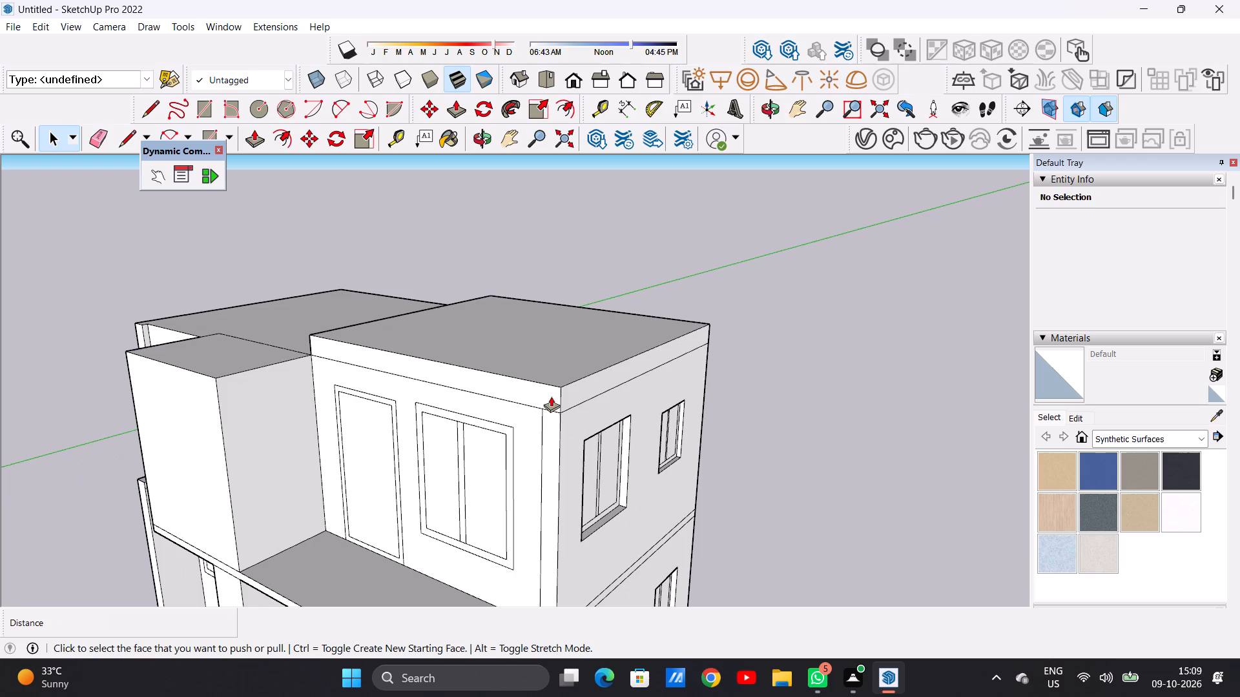
{"action": "left_click", "coordinate": [537, 385]}
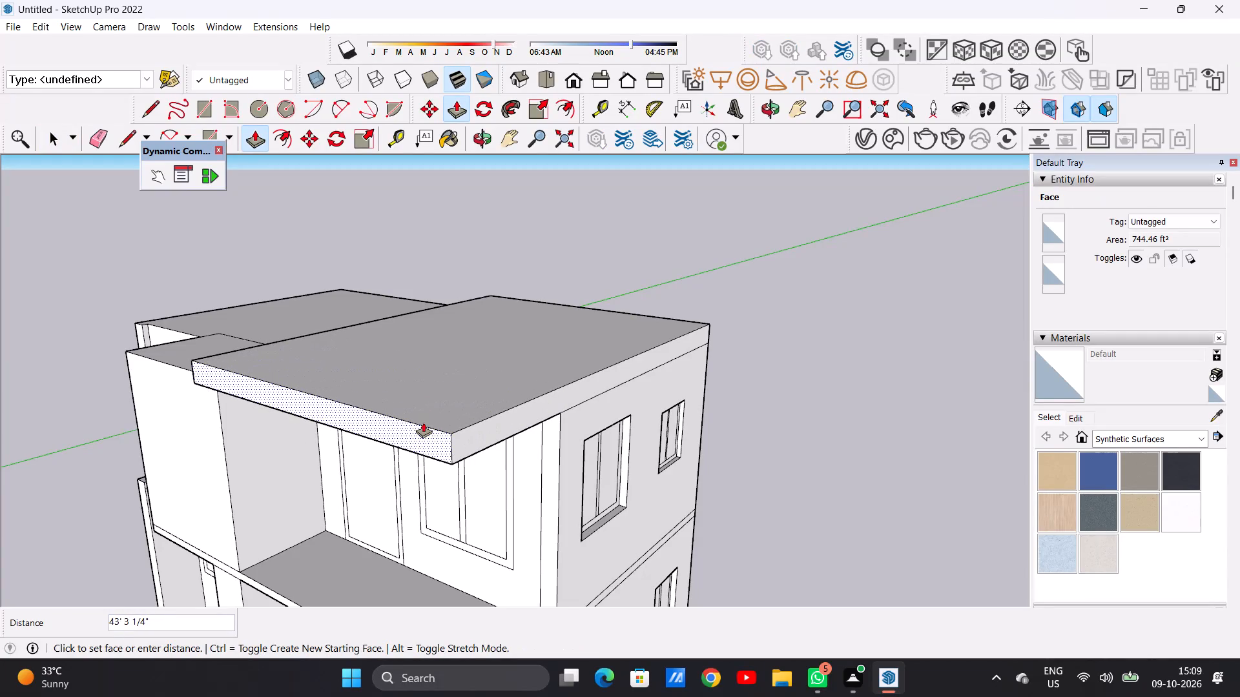
{"action": "scroll", "coordinate": [466, 400], "scroll_direction": "down", "scroll_amount": 9}
{"action": "middle_click_drag", "start_coordinate": [325, 402], "coordinate": [733, 328]}
{"action": "scroll", "coordinate": [614, 352], "scroll_direction": "up", "scroll_amount": 7}
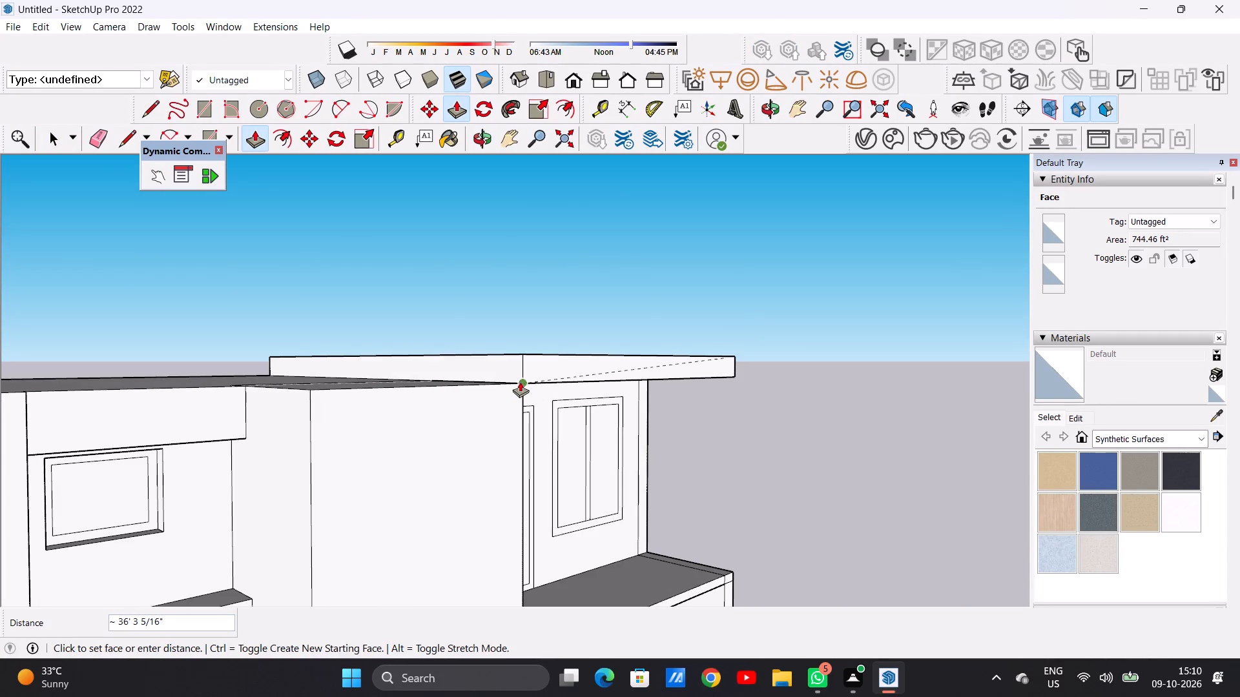
{"action": "left_click", "coordinate": [521, 381]}
{"action": "key", "text": "space"}
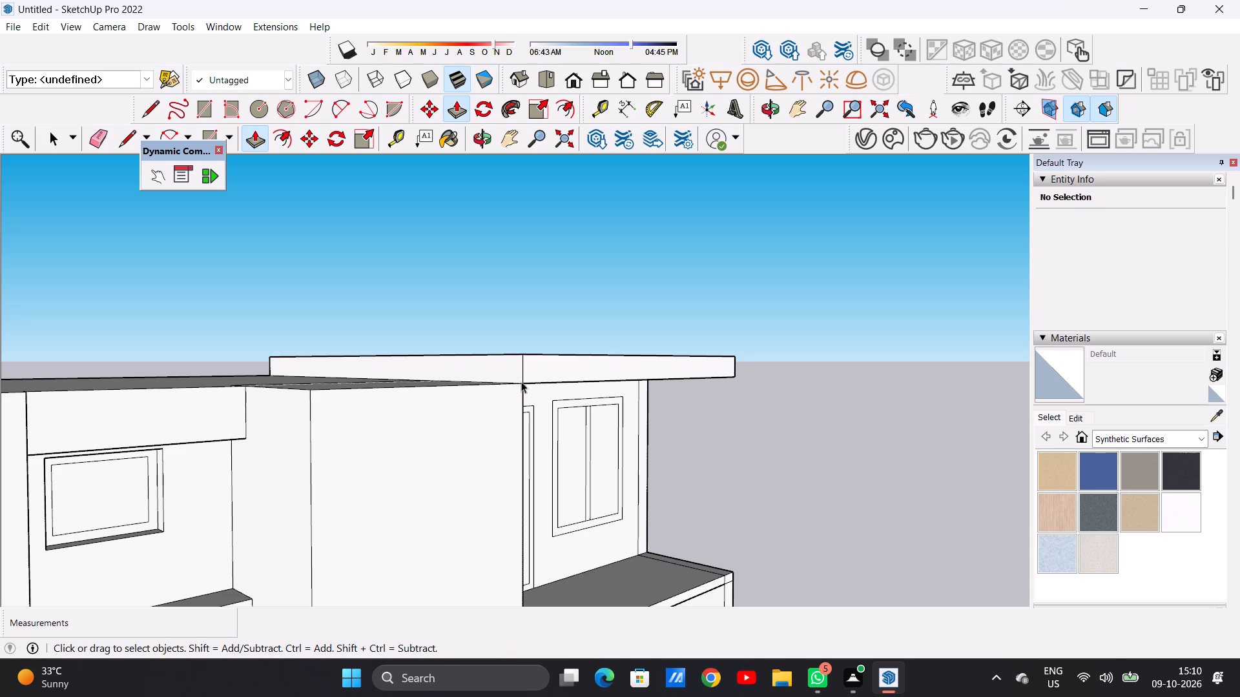
Examine the overhanging roof slab and the front facade from several viewpoints.
{"action": "scroll", "coordinate": [456, 427], "scroll_direction": "down", "scroll_amount": 19}
{"action": "middle_click_drag", "start_coordinate": [506, 412], "coordinate": [202, 427]}
{"action": "scroll", "coordinate": [468, 382], "scroll_direction": "up", "scroll_amount": 10}
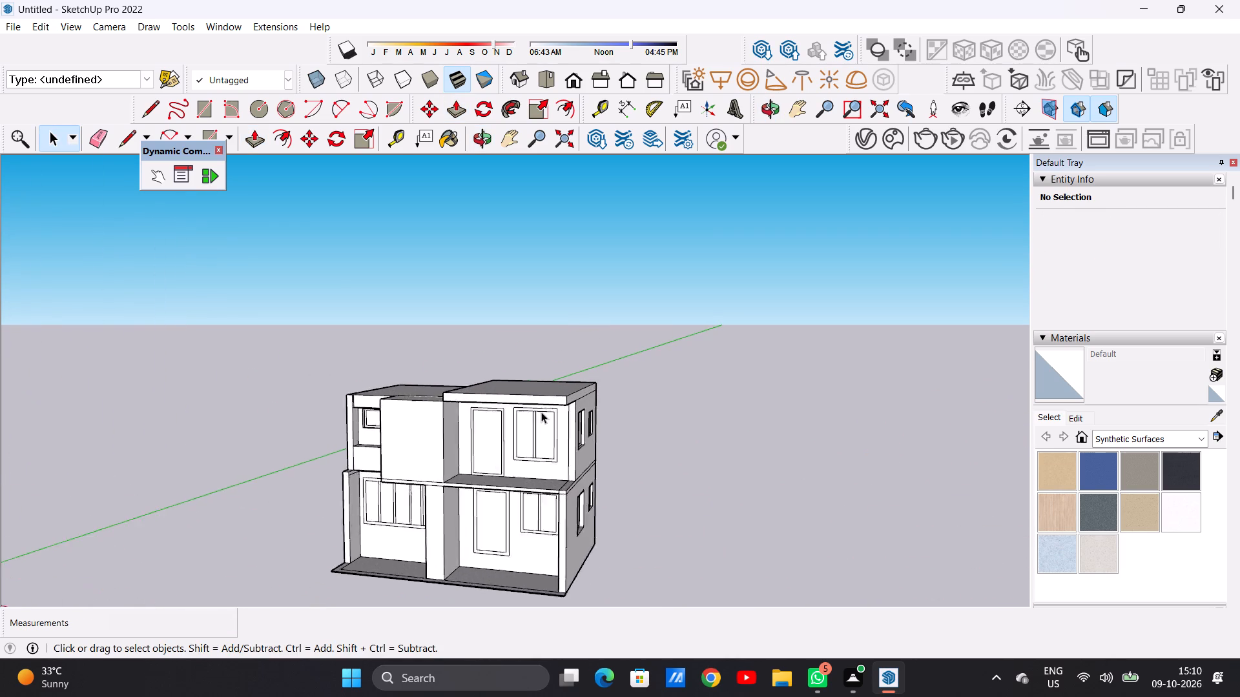
{"action": "scroll", "coordinate": [541, 412], "scroll_direction": "up", "scroll_amount": 5}
{"action": "middle_click_drag", "start_coordinate": [523, 433], "coordinate": [465, 434]}
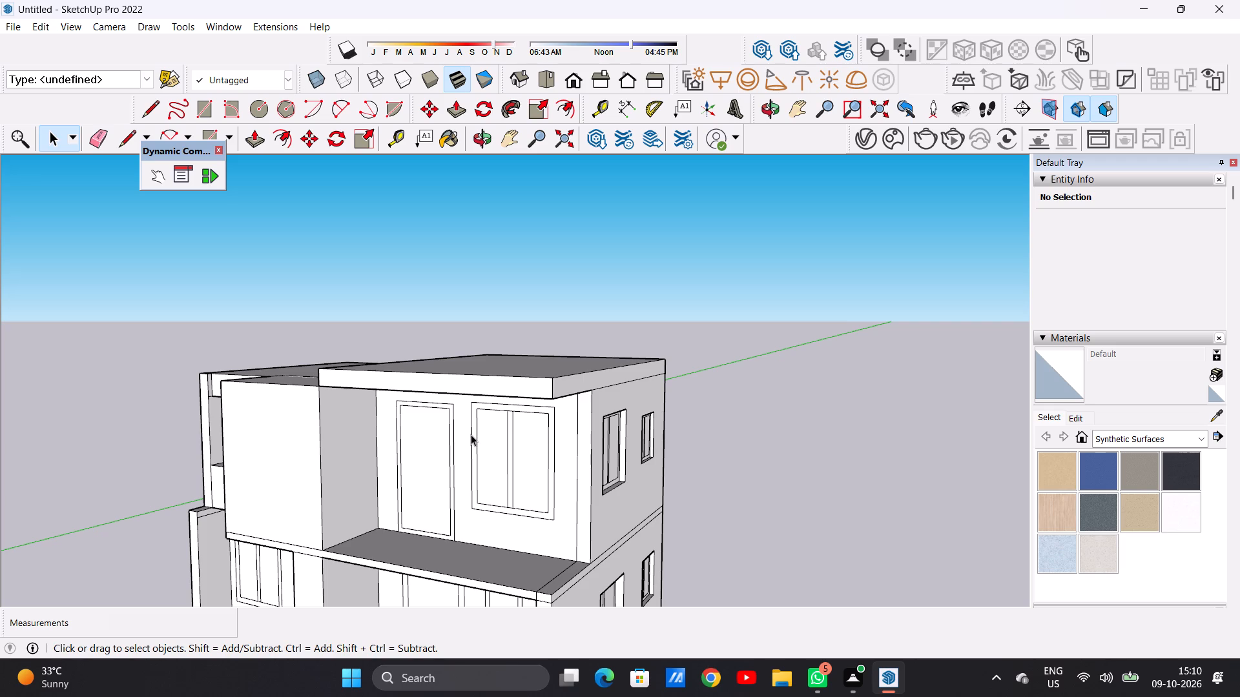
{"action": "scroll", "coordinate": [337, 420], "scroll_direction": "down", "scroll_amount": 4}
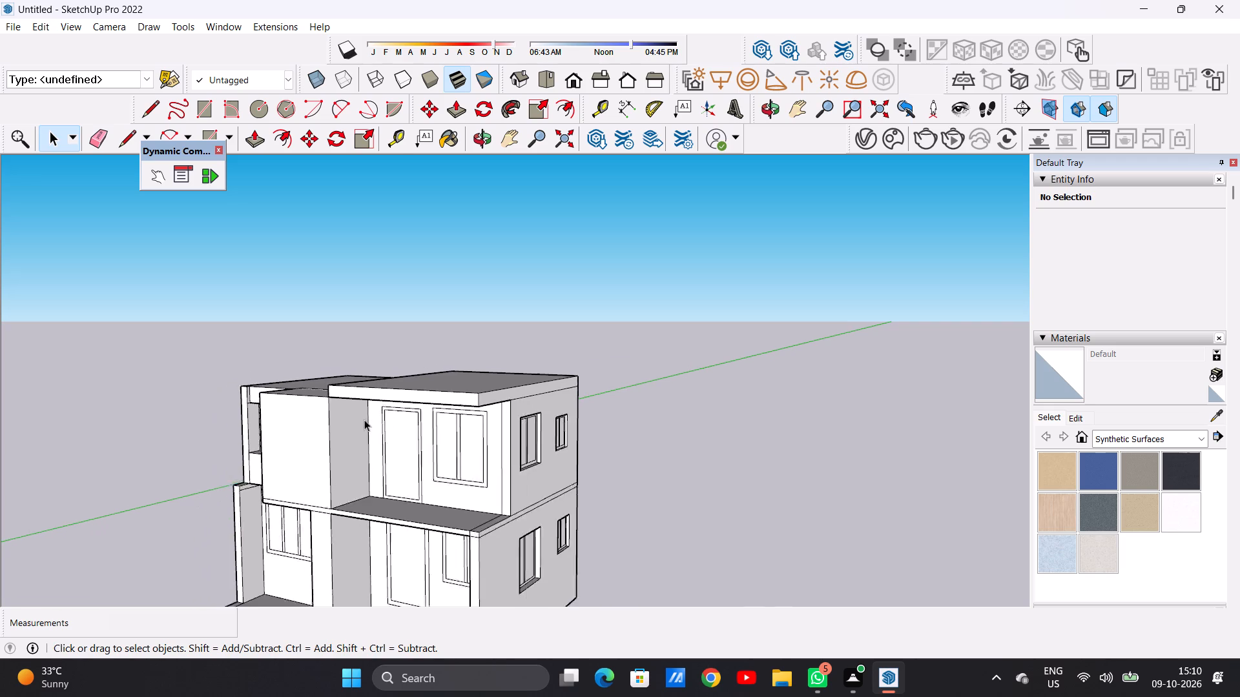
{"action": "scroll", "coordinate": [364, 419], "scroll_direction": "down", "scroll_amount": 6}
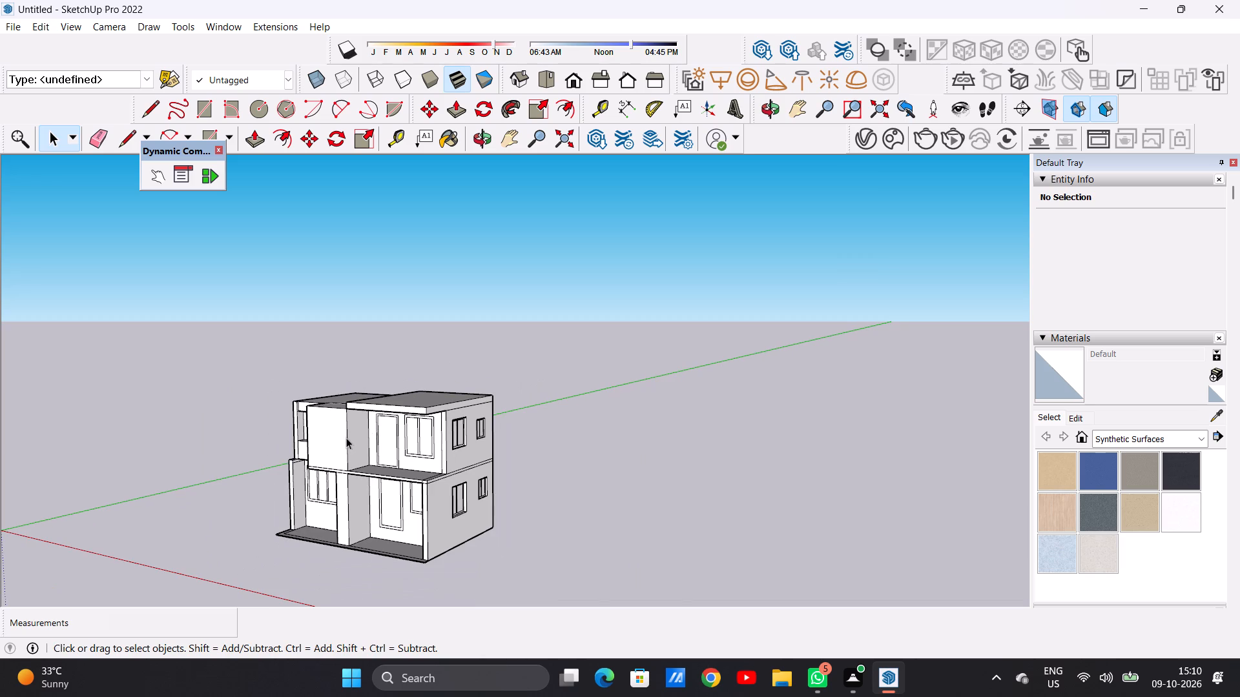
{"action": "middle_click_drag", "start_coordinate": [347, 438], "coordinate": [481, 427]}
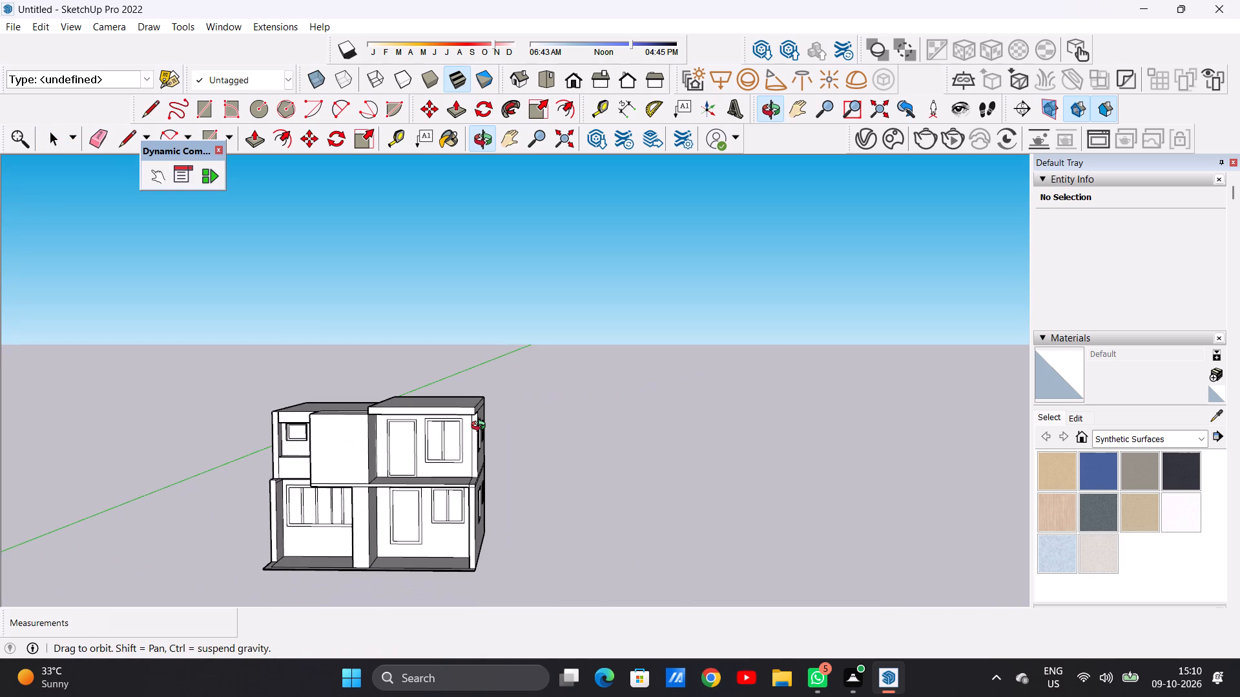
{"action": "middle_click_drag", "start_coordinate": [481, 427], "coordinate": [488, 472]}
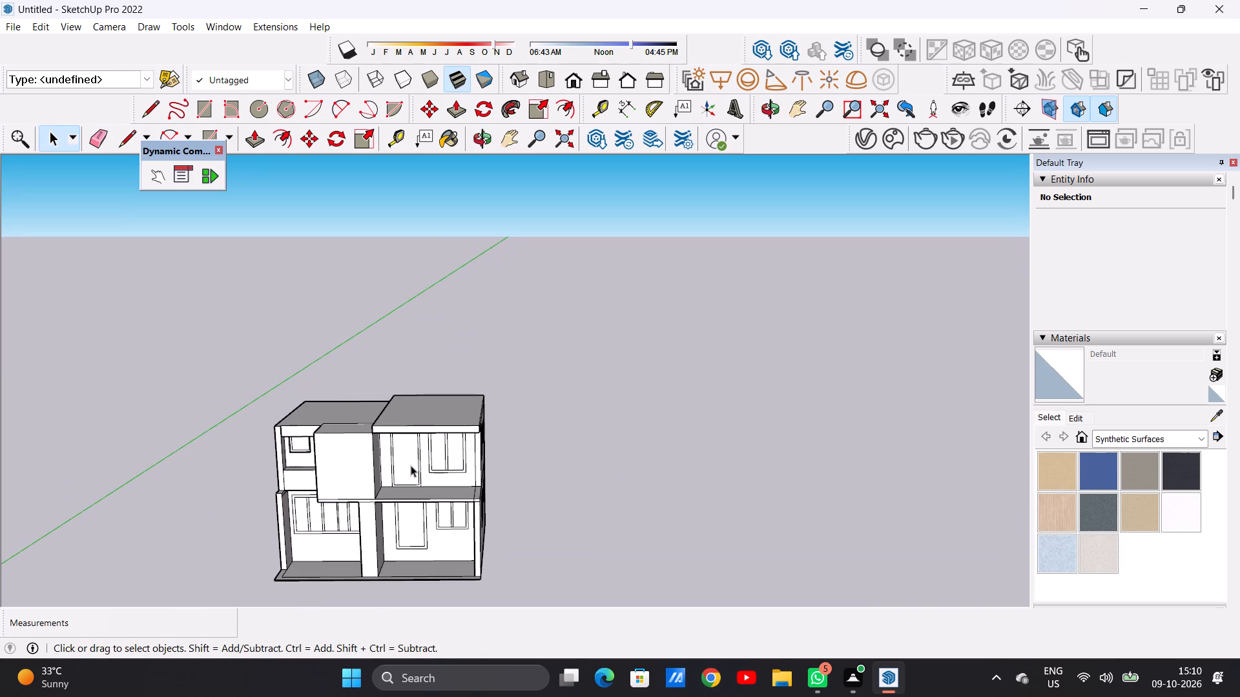
{"action": "scroll", "coordinate": [435, 477], "scroll_direction": "down", "scroll_amount": 3}
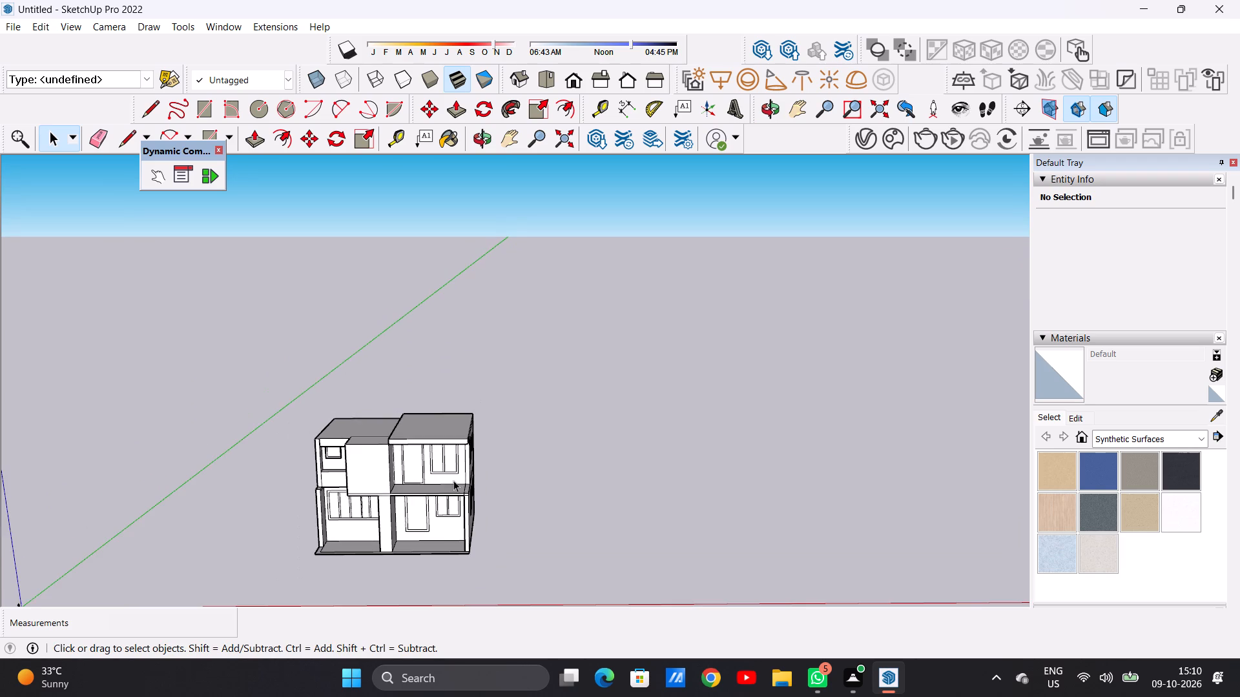
{"action": "middle_click_drag", "start_coordinate": [461, 494], "coordinate": [450, 447]}
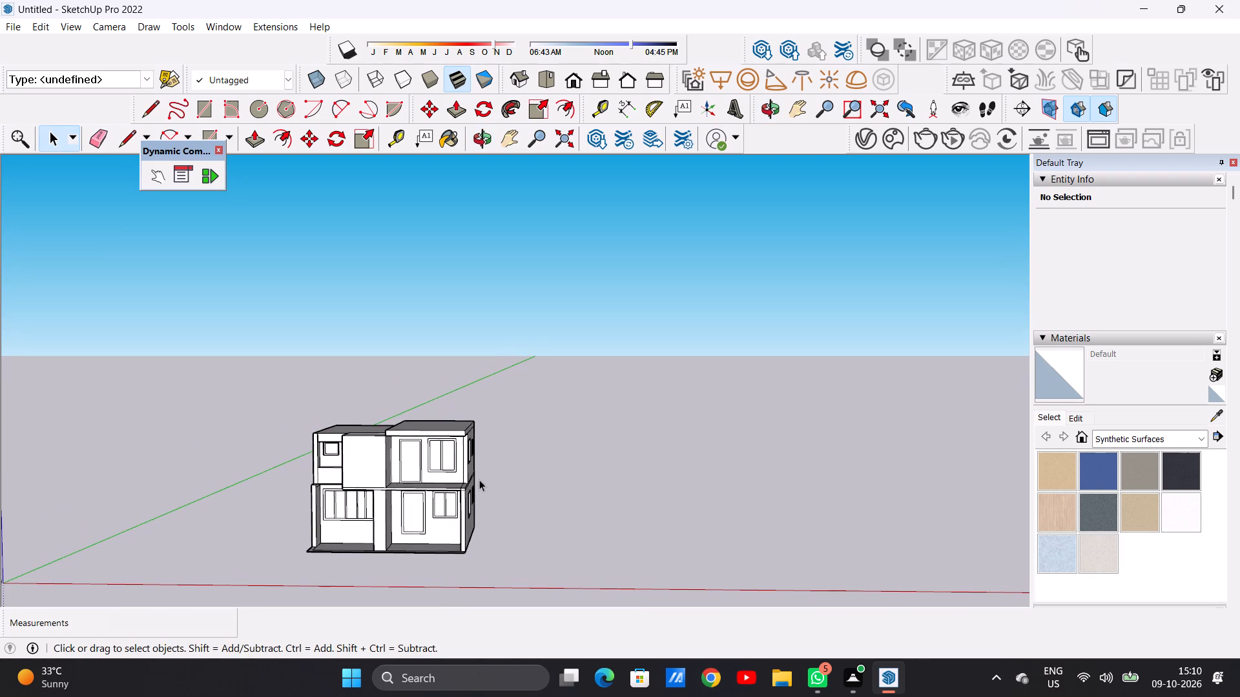
{"action": "scroll", "coordinate": [479, 480], "scroll_direction": "up", "scroll_amount": 14}
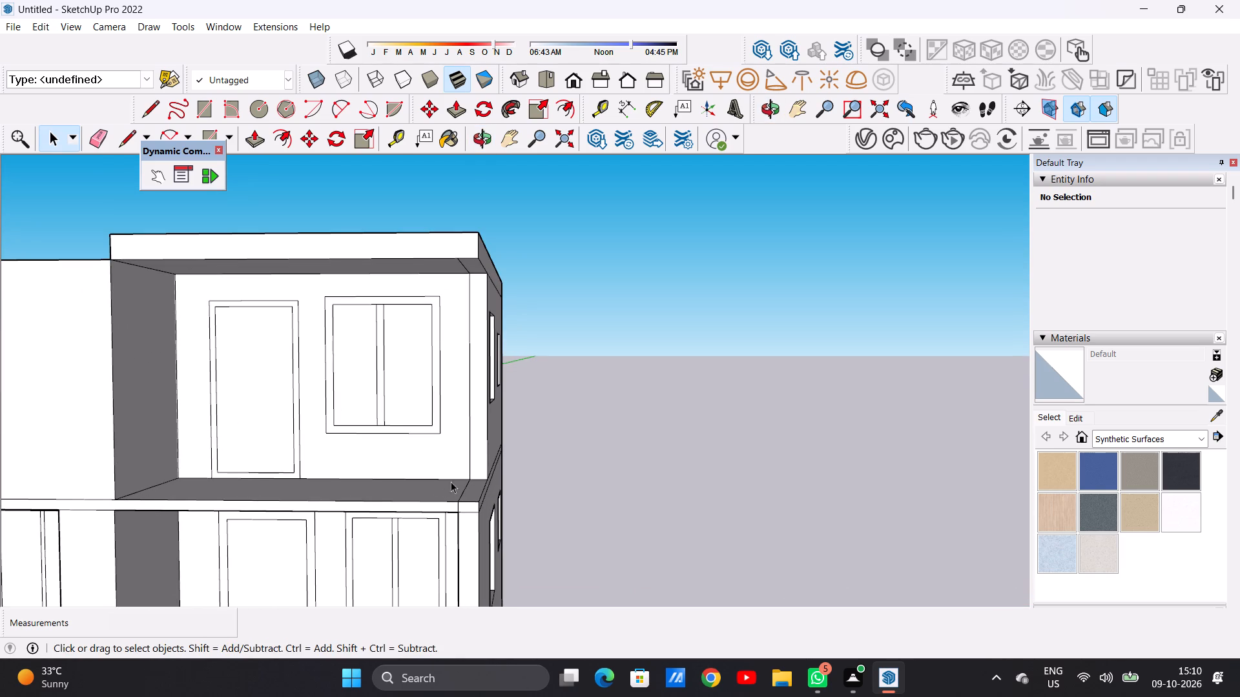
Draw a line about 98' 2 7/16" long across the balcony floor near its front edge, and continue it over the side strip to the outer edge.
{"action": "middle_click_drag", "start_coordinate": [462, 489], "coordinate": [471, 575]}
{"action": "scroll", "coordinate": [470, 524], "scroll_direction": "down", "scroll_amount": 5}
{"action": "middle_click_drag", "start_coordinate": [471, 532], "coordinate": [471, 534]}
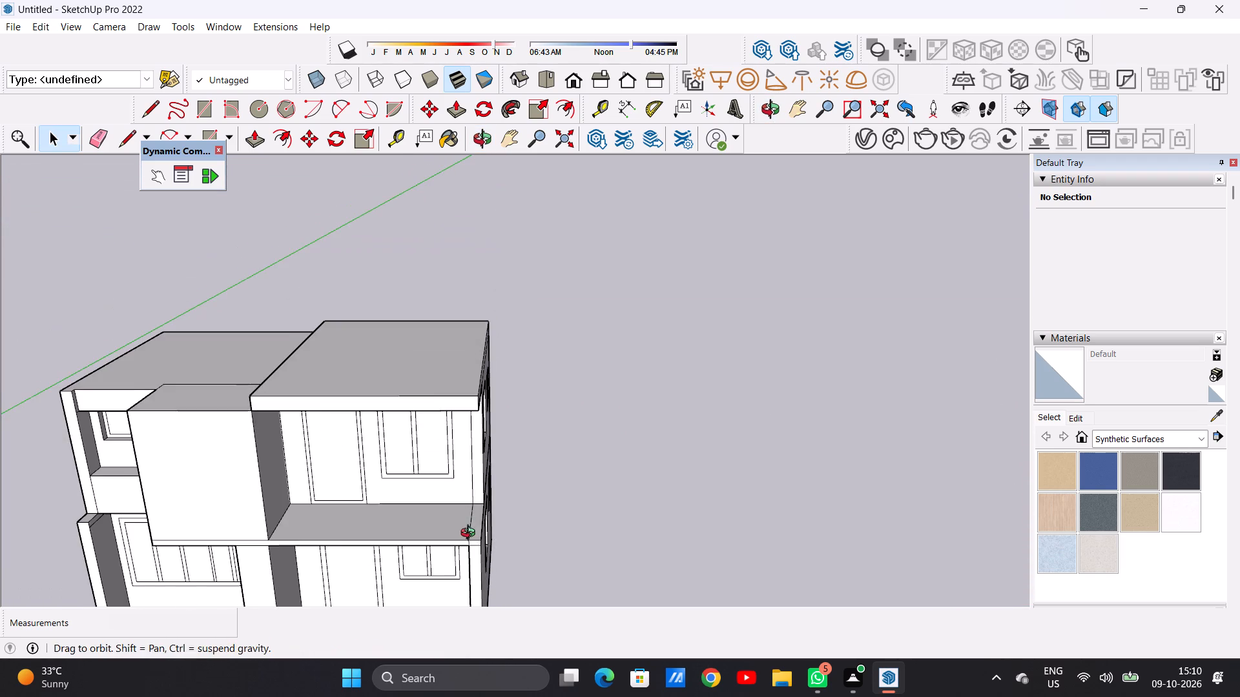
{"action": "middle_click_drag", "start_coordinate": [471, 534], "coordinate": [453, 569]}
{"action": "scroll", "coordinate": [455, 538], "scroll_direction": "up", "scroll_amount": 7}
{"action": "middle_click_drag", "start_coordinate": [457, 525], "coordinate": [459, 580]}
{"action": "scroll", "coordinate": [470, 523], "scroll_direction": "down", "scroll_amount": 4}
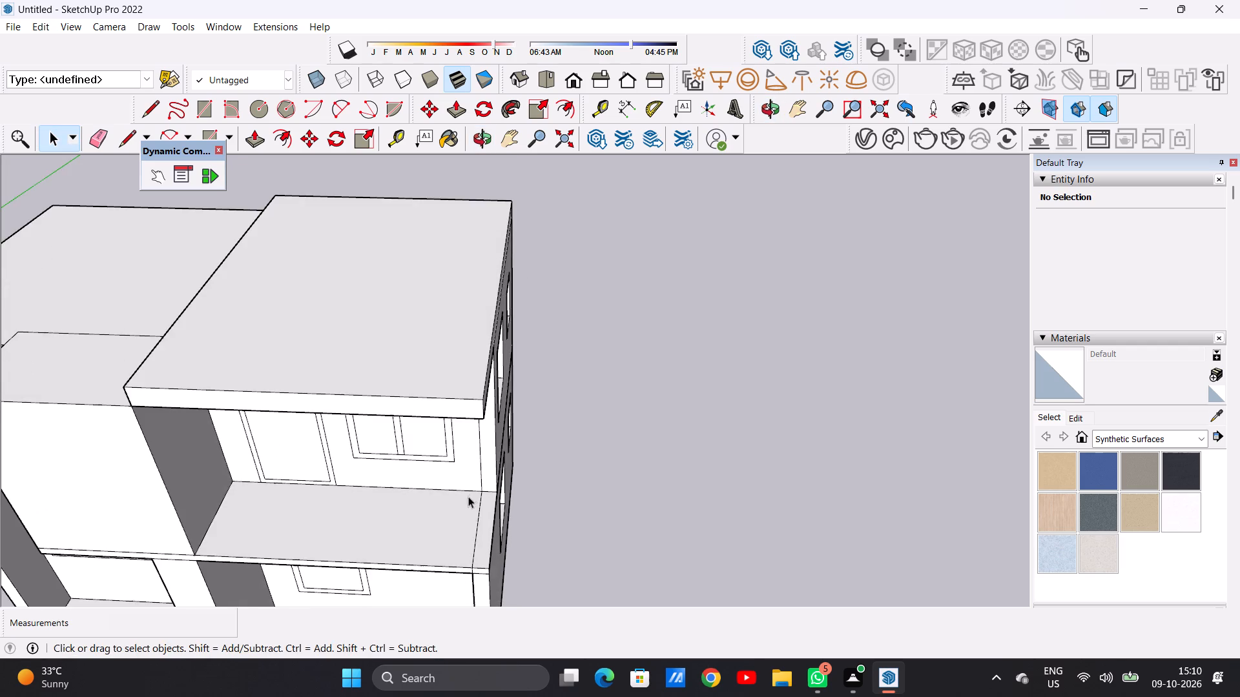
{"action": "middle_click_drag", "start_coordinate": [451, 545], "coordinate": [451, 604]}
{"action": "scroll", "coordinate": [459, 561], "scroll_direction": "up", "scroll_amount": 6}
{"action": "key", "text": "l"}
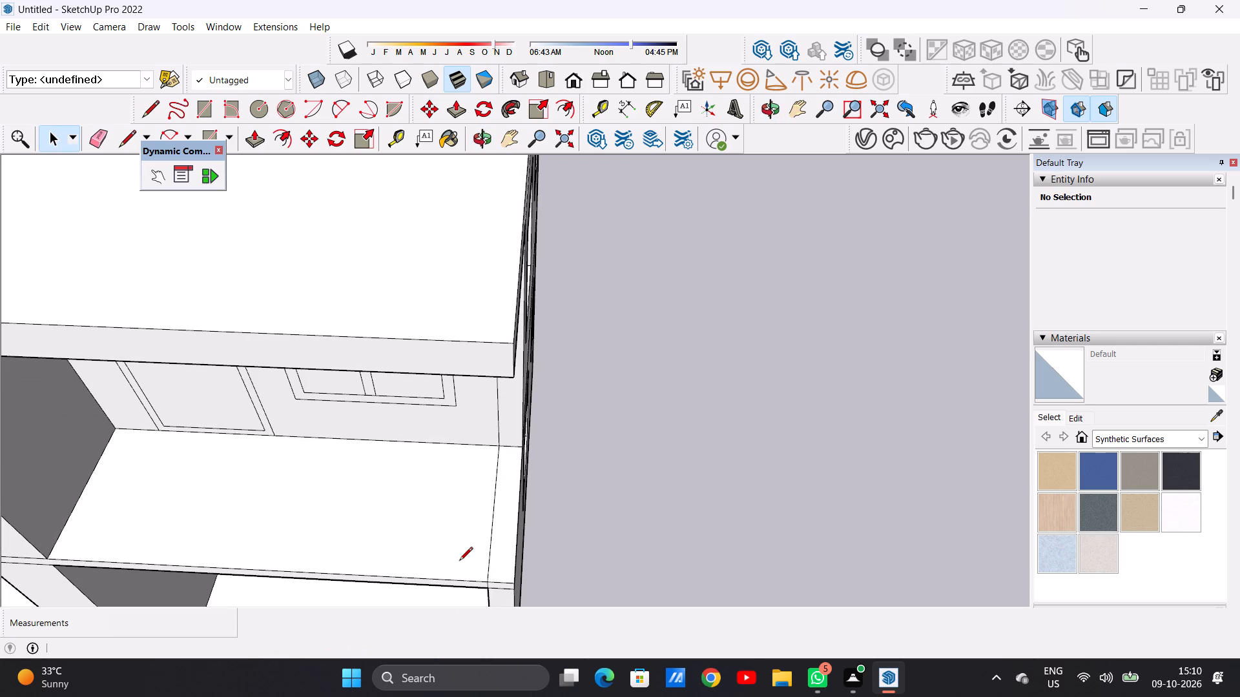
{"action": "left_click", "coordinate": [487, 562]}
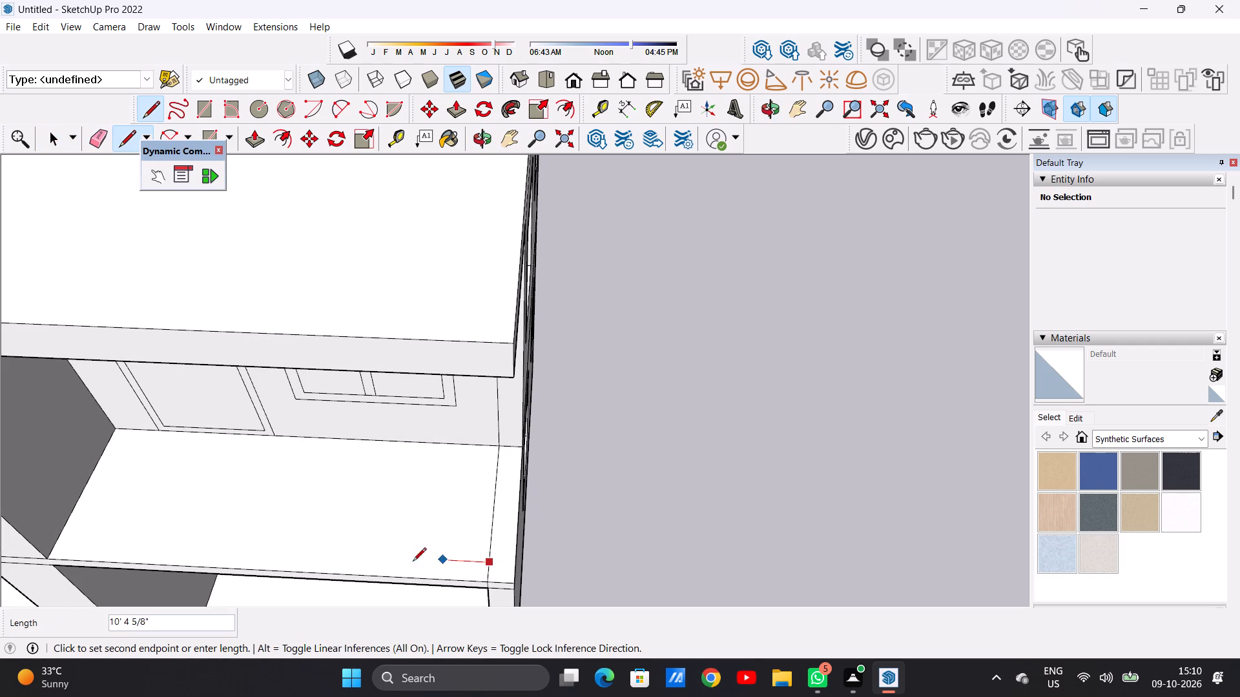
{"action": "left_click", "coordinate": [56, 543]}
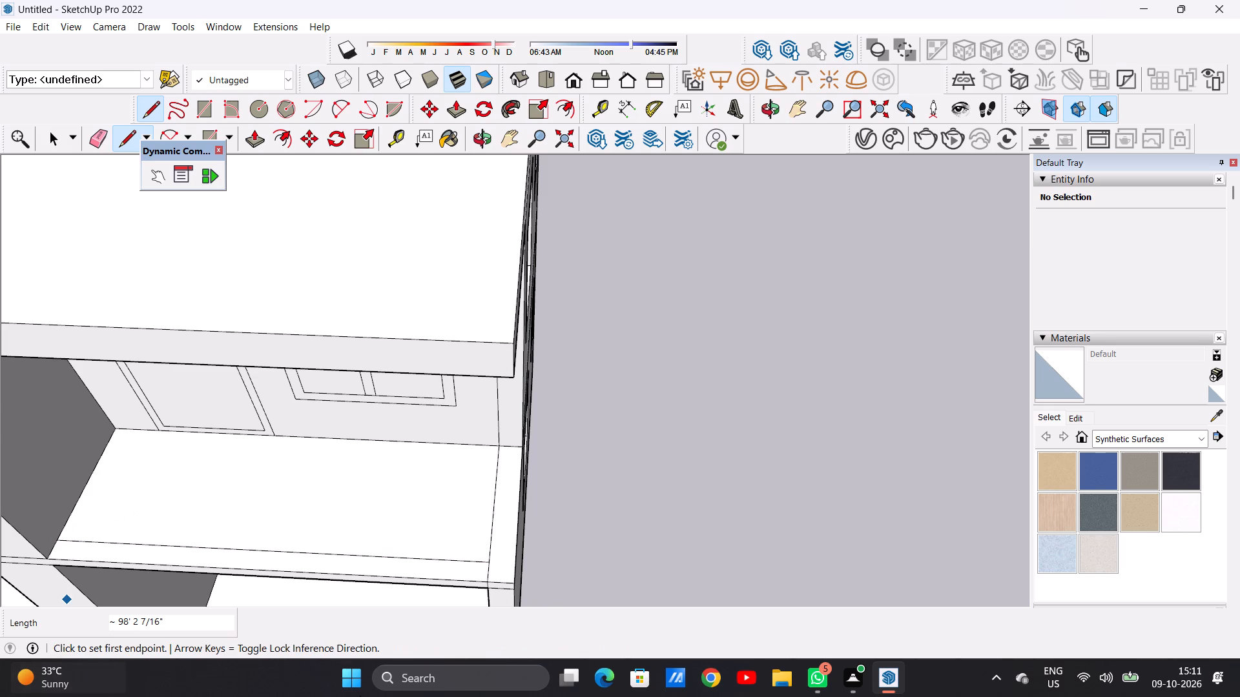
{"action": "left_click", "coordinate": [491, 561]}
{"action": "left_click", "coordinate": [517, 561]}
{"action": "key", "text": "space"}
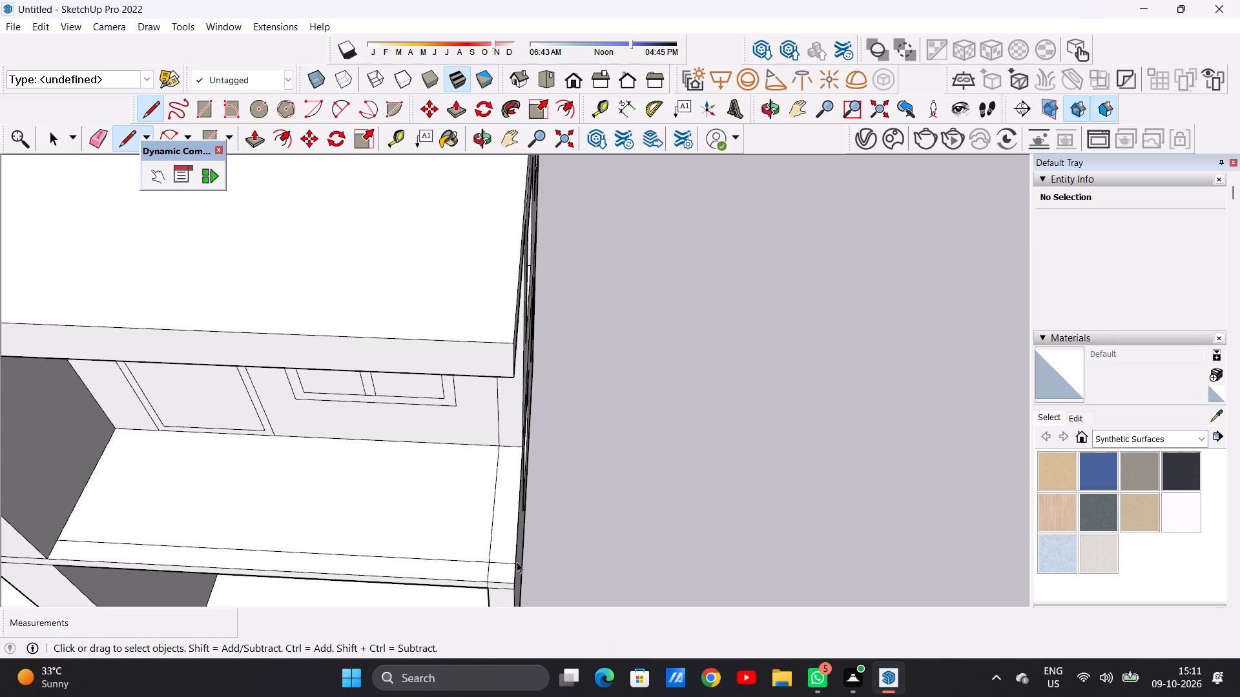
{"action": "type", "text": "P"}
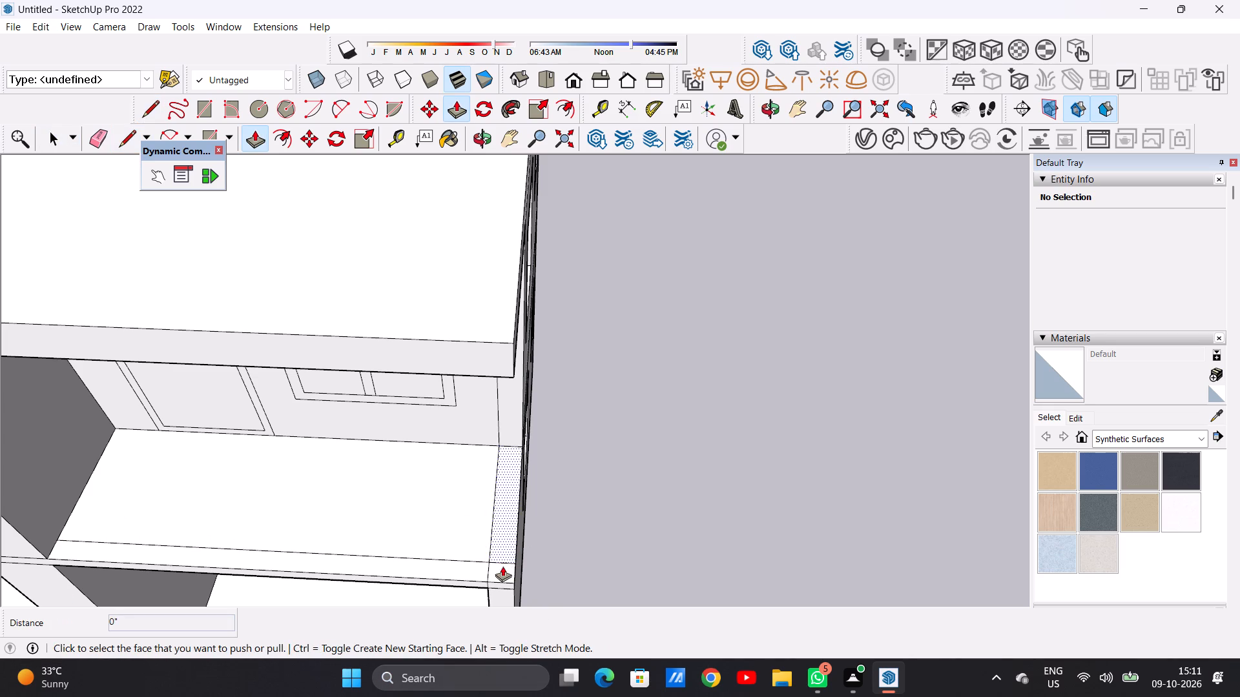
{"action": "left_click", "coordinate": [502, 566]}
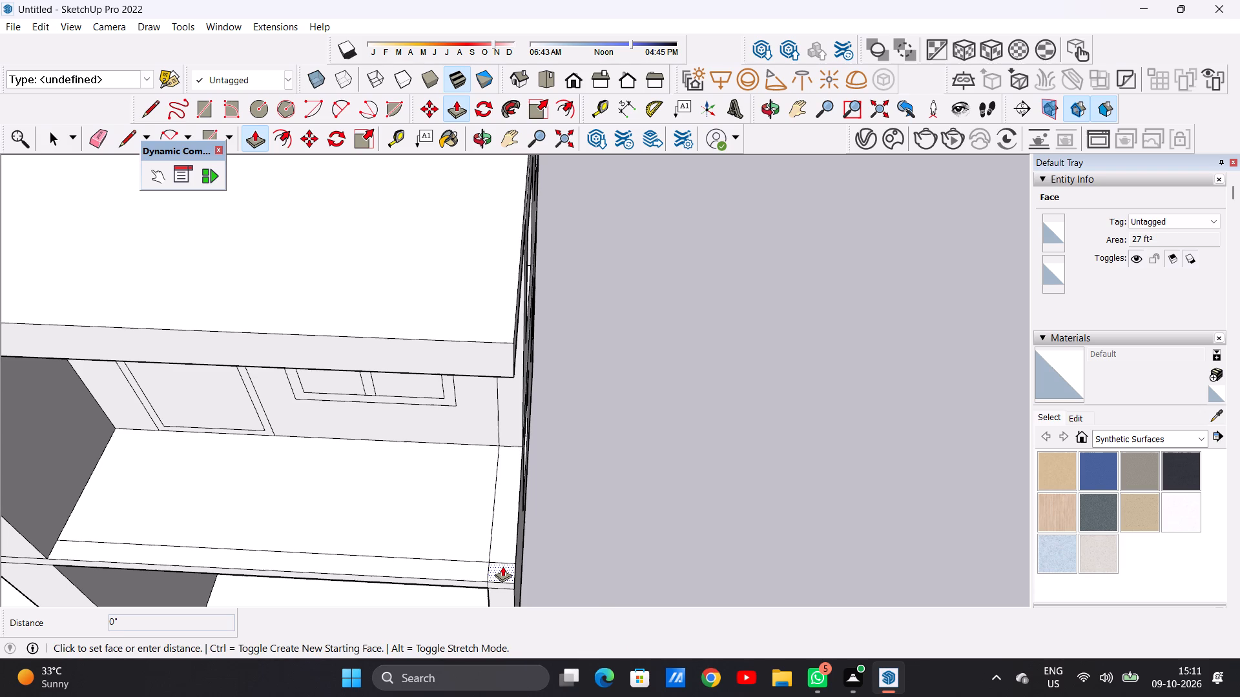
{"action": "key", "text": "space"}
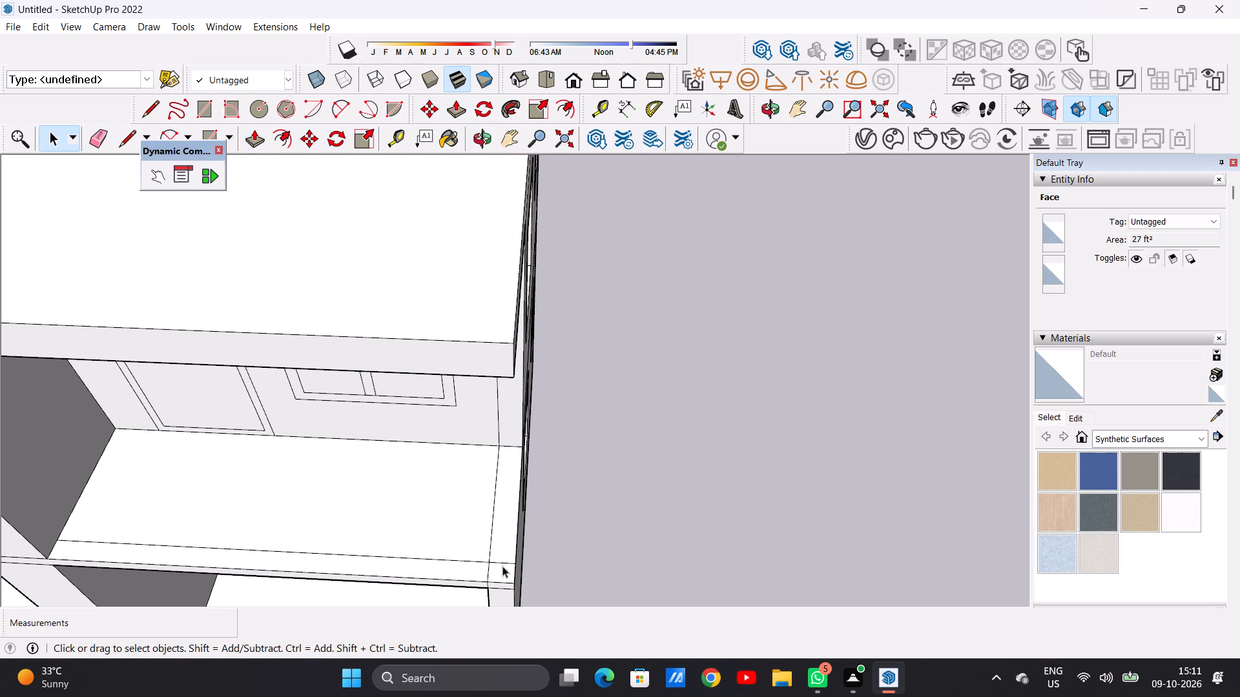
Undo the line over the side strip and erase the short edge at the balcony's front corner, merging the front and side strips.
{"action": "key", "text": "ctrl+z"}
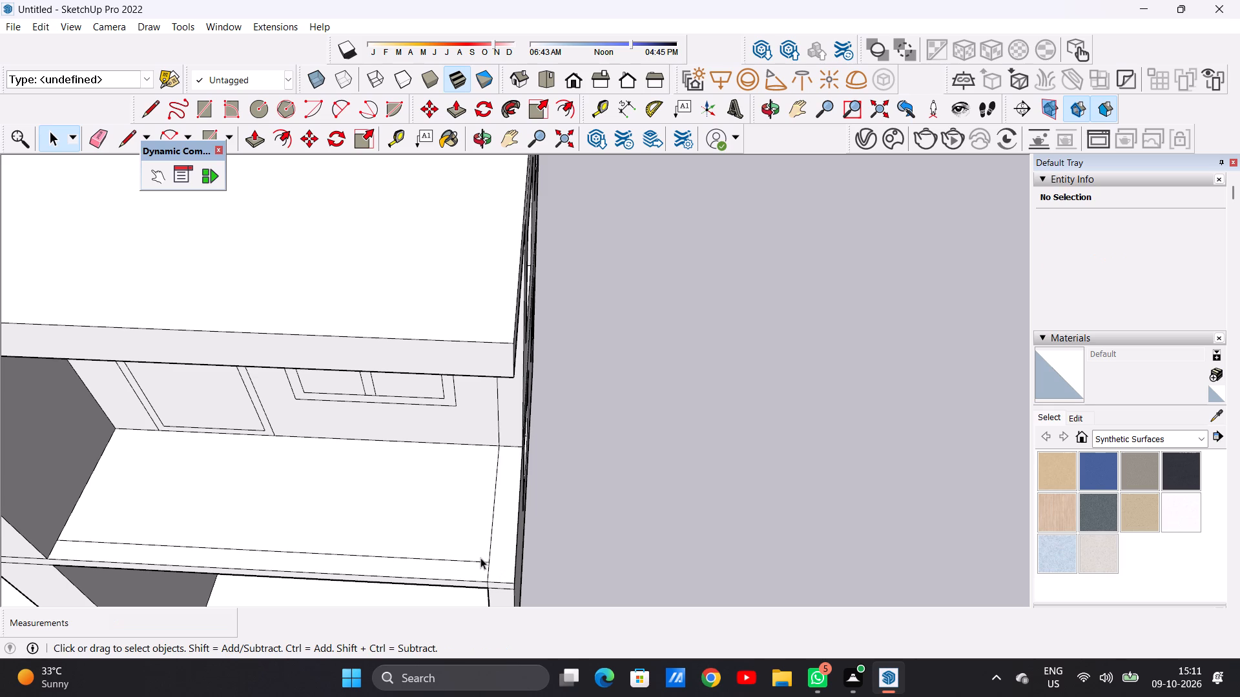
{"action": "scroll", "coordinate": [522, 571], "scroll_direction": "up", "scroll_amount": 5}
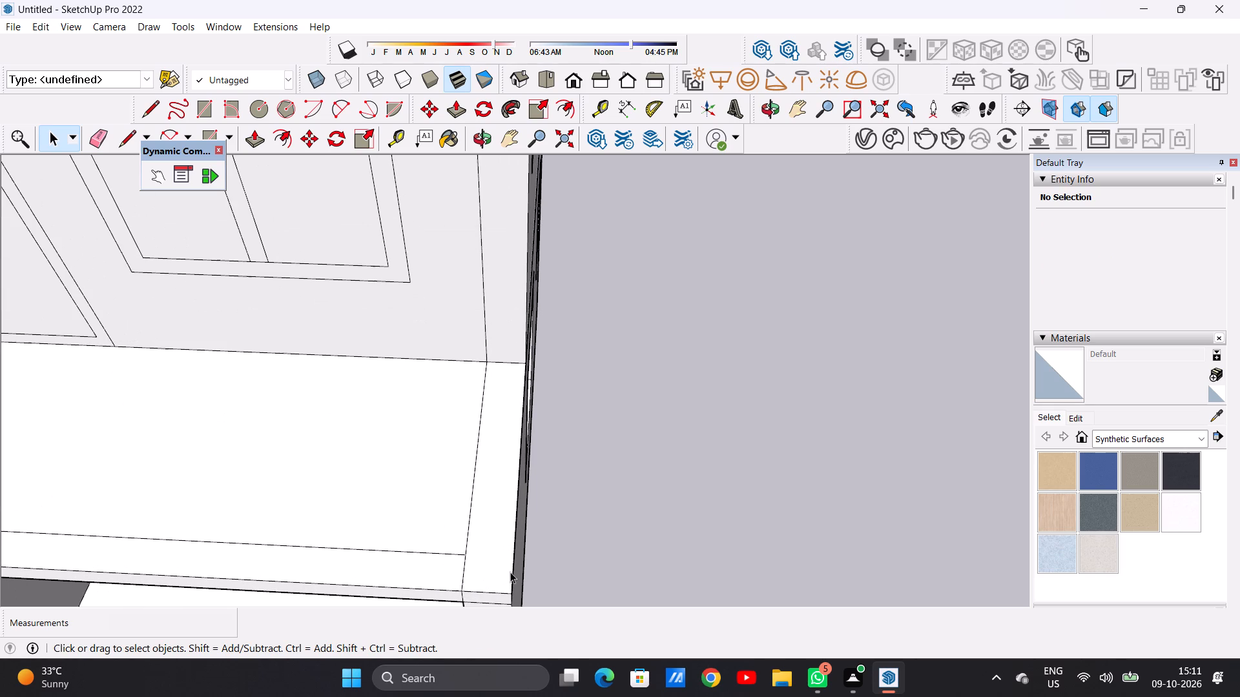
{"action": "key", "text": "e"}
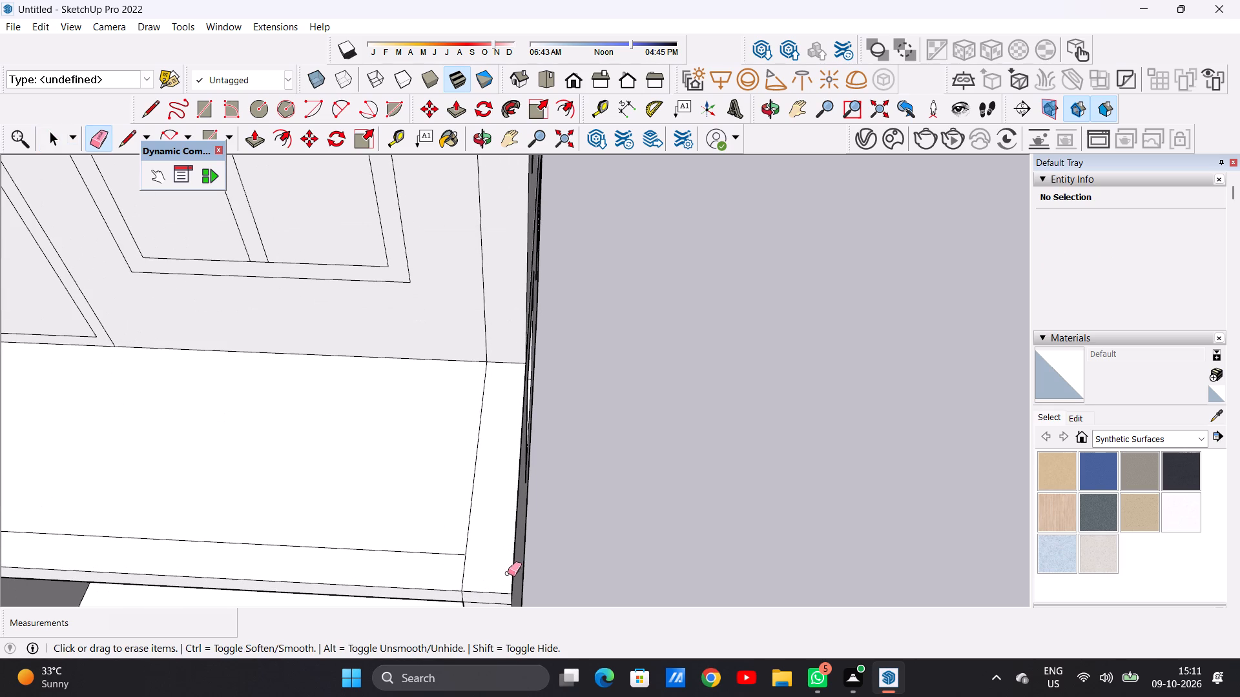
{"action": "scroll", "coordinate": [481, 570], "scroll_direction": "up", "scroll_amount": 3}
{"action": "left_click", "coordinate": [476, 572]}
{"action": "left_click_drag", "start_coordinate": [476, 572], "coordinate": [459, 574]}
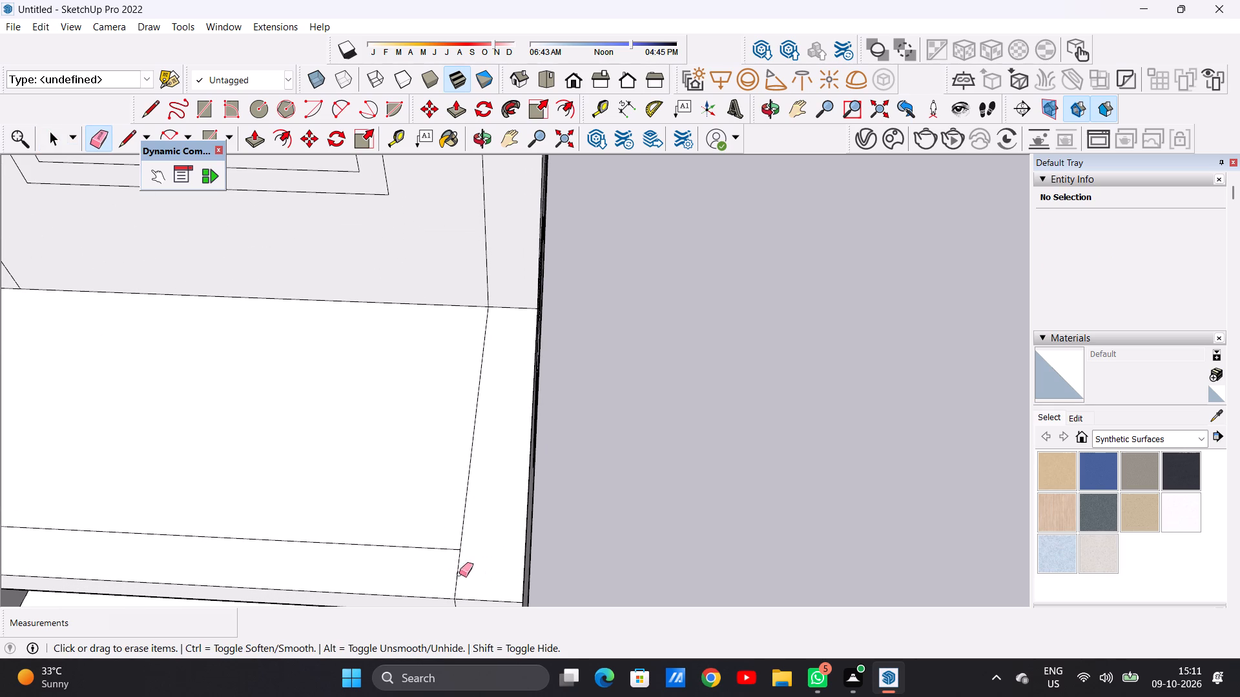
{"action": "left_click_drag", "start_coordinate": [459, 574], "coordinate": [426, 574]}
{"action": "left_click_drag", "start_coordinate": [452, 571], "coordinate": [465, 571]}
{"action": "key", "text": "space"}
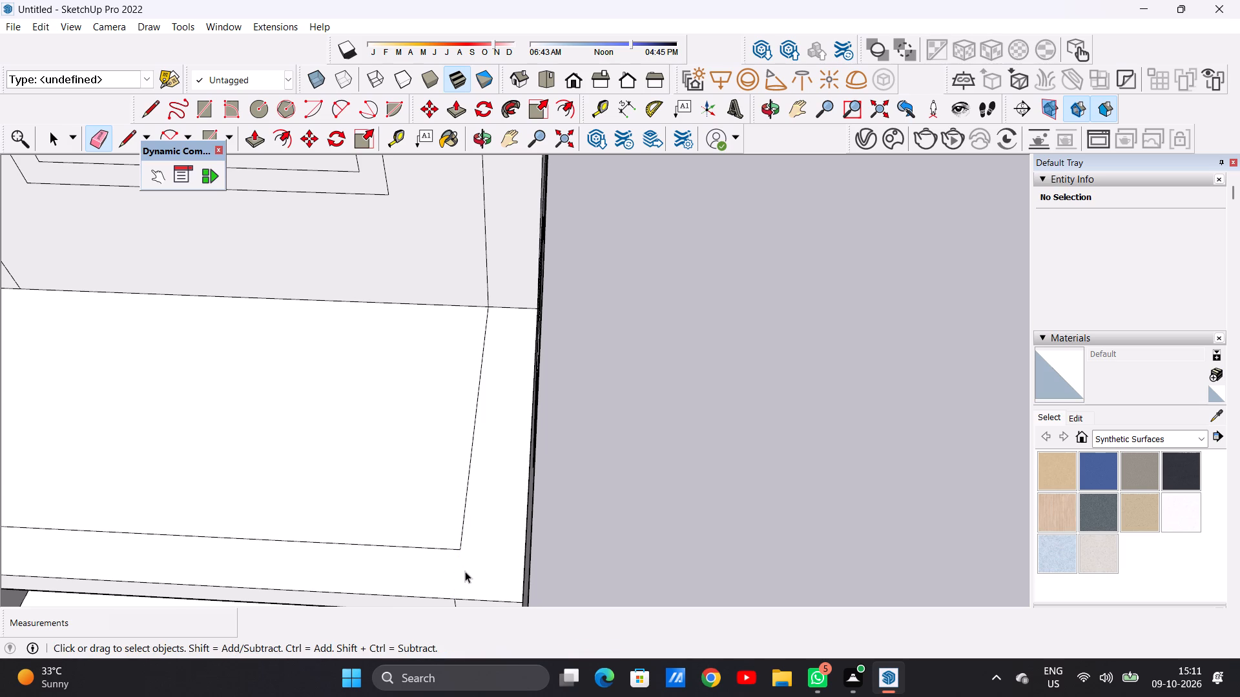
Pull the merged L-shaped strip along the balcony floor's edge up about 3' 1 1/16" to form a low curb.
{"action": "scroll", "coordinate": [572, 359], "scroll_direction": "down", "scroll_amount": 11}
{"action": "middle_click_drag", "start_coordinate": [572, 422], "coordinate": [504, 398]}
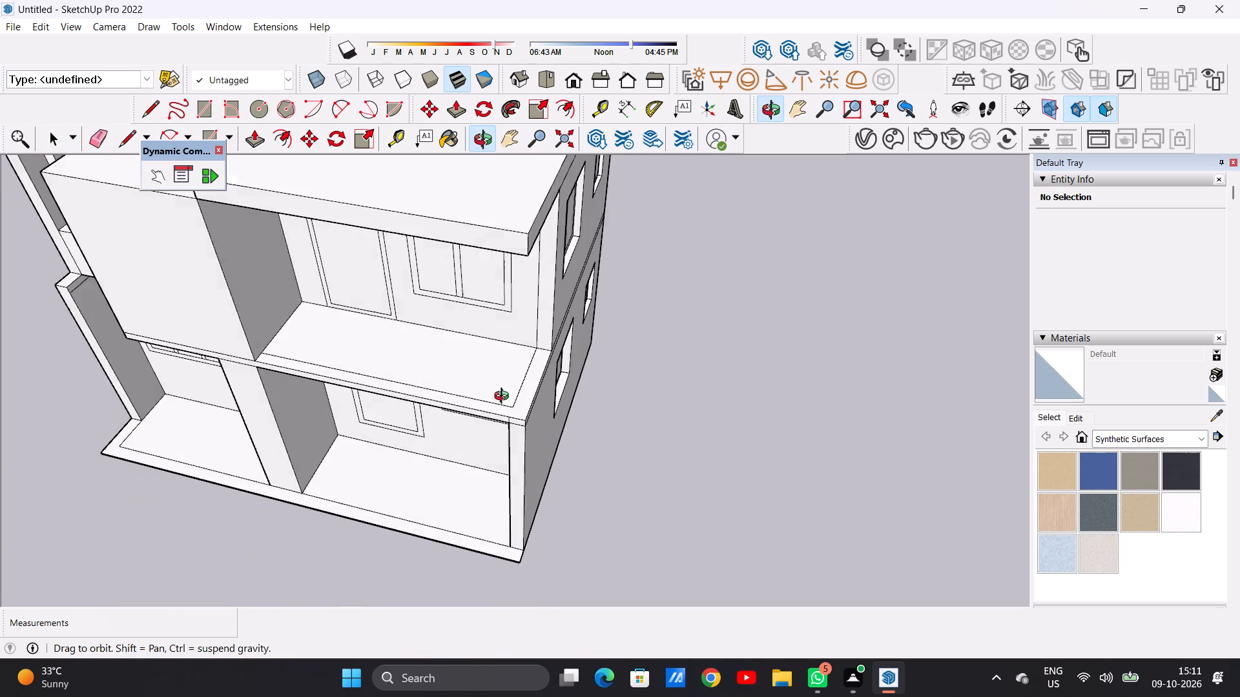
{"action": "middle_click_drag", "start_coordinate": [504, 398], "coordinate": [506, 375]}
{"action": "scroll", "coordinate": [504, 381], "scroll_direction": "up", "scroll_amount": 9}
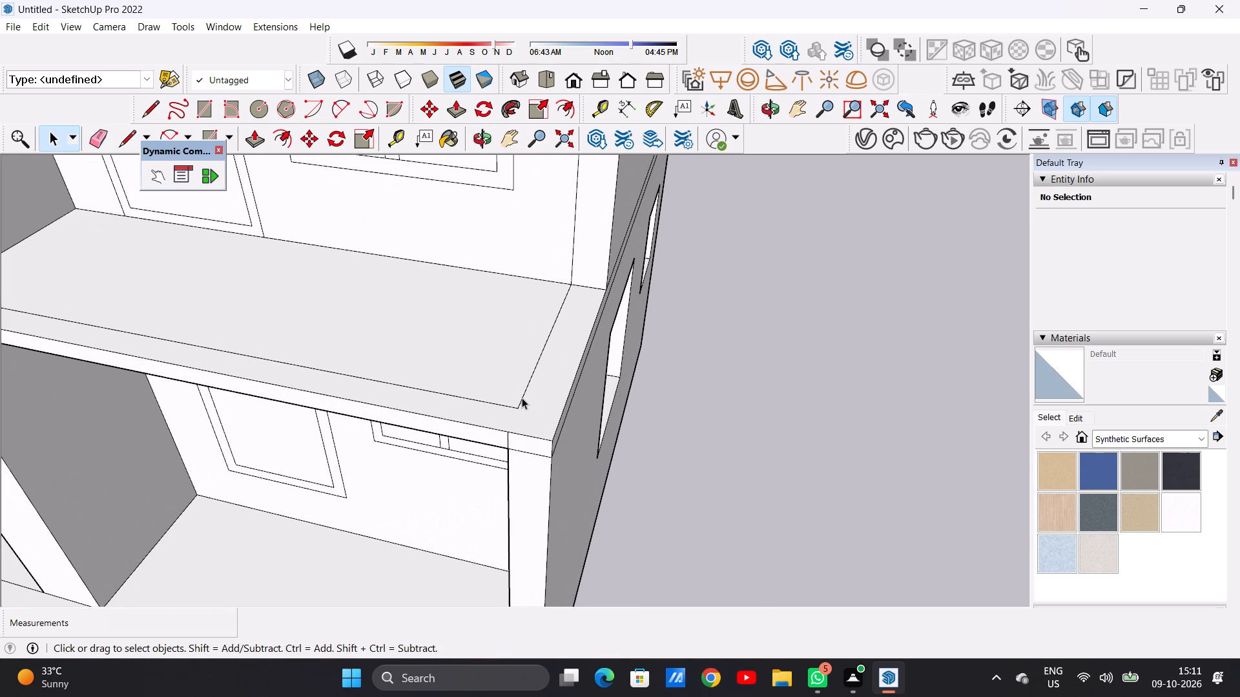
{"action": "key", "text": "p"}
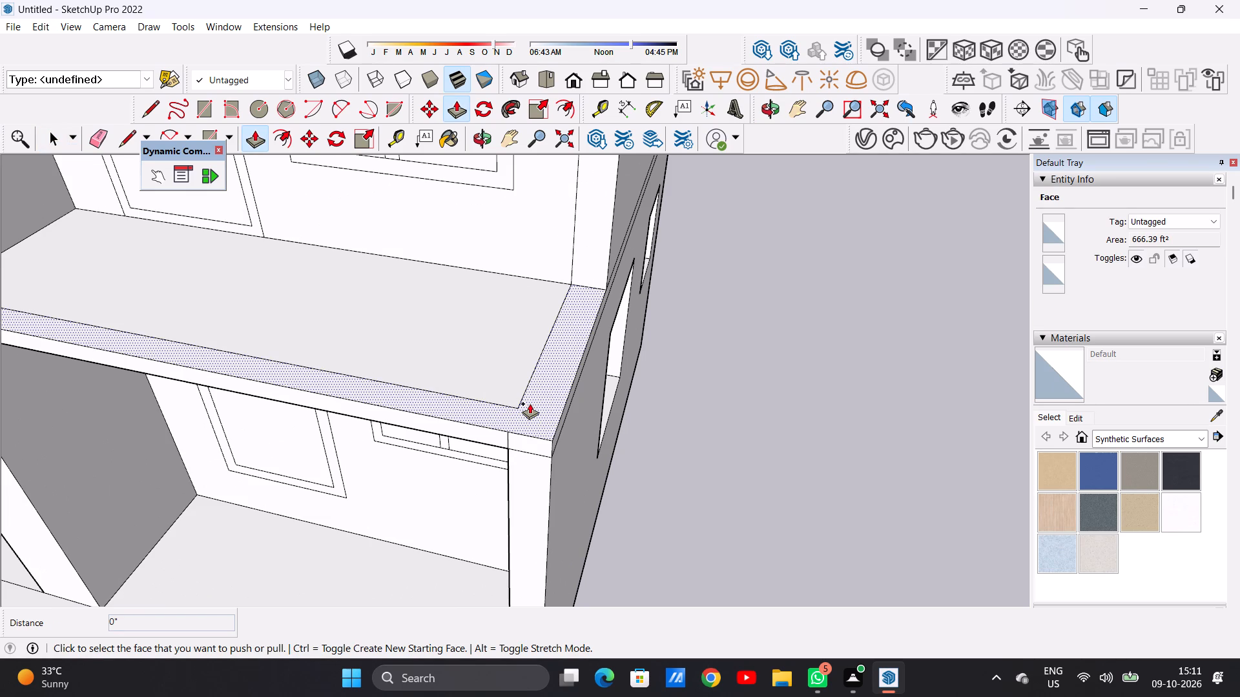
{"action": "left_click", "coordinate": [530, 403]}
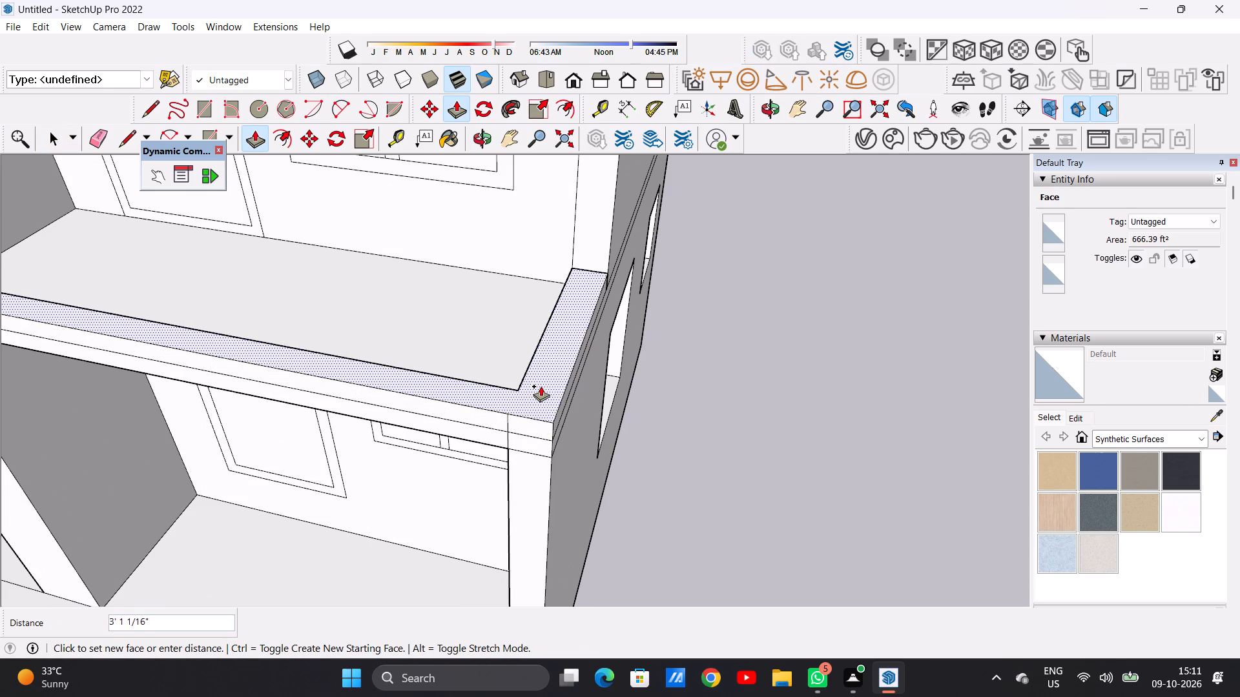
{"action": "left_click", "coordinate": [541, 386]}
{"action": "key", "text": "space"}
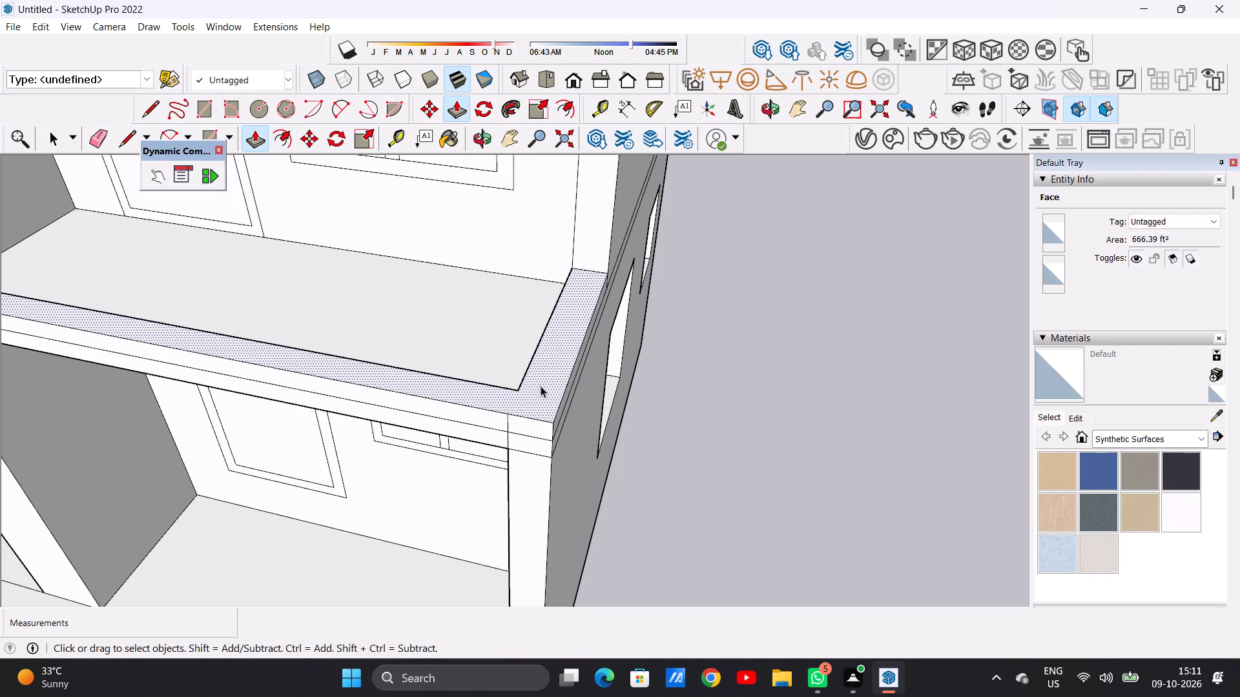
Erase the short vertical edge on the balcony slab's lower front band near the outer corner.
{"action": "scroll", "coordinate": [491, 379], "scroll_direction": "down", "scroll_amount": 5}
{"action": "middle_click_drag", "start_coordinate": [544, 453], "coordinate": [513, 373]}
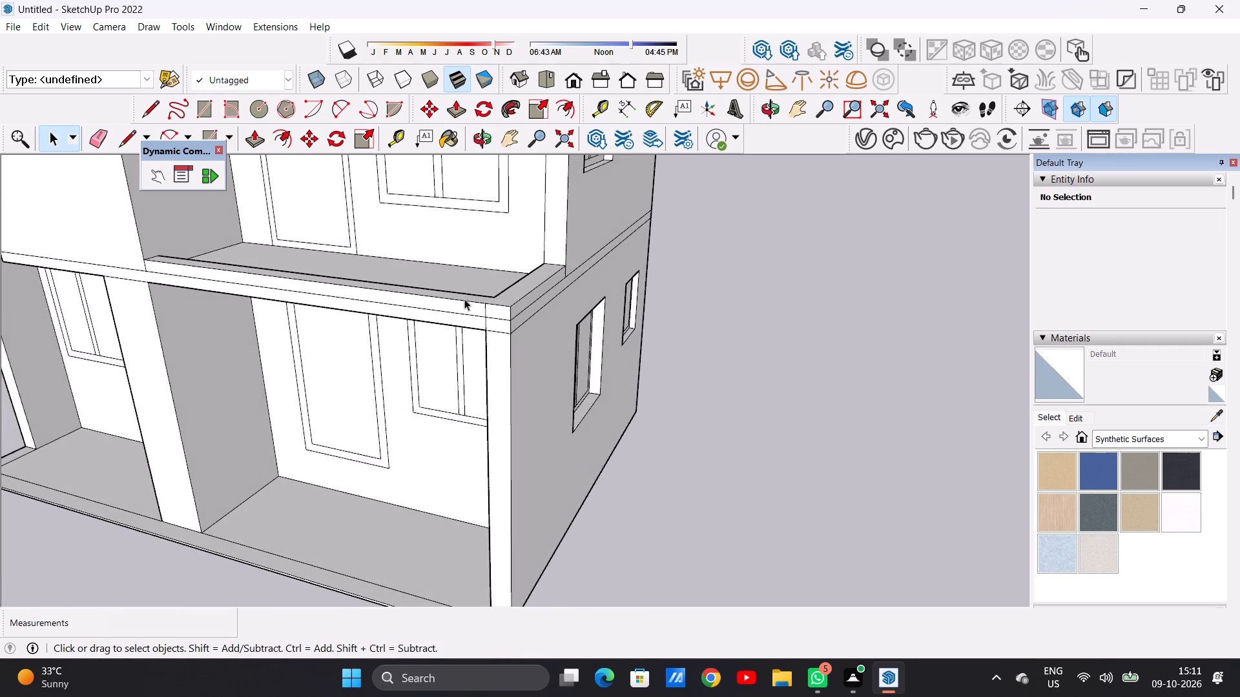
{"action": "scroll", "coordinate": [477, 318], "scroll_direction": "up", "scroll_amount": 6}
{"action": "scroll", "coordinate": [501, 318], "scroll_direction": "down", "scroll_amount": 1}
{"action": "scroll", "coordinate": [501, 318], "scroll_direction": "up", "scroll_amount": 10}
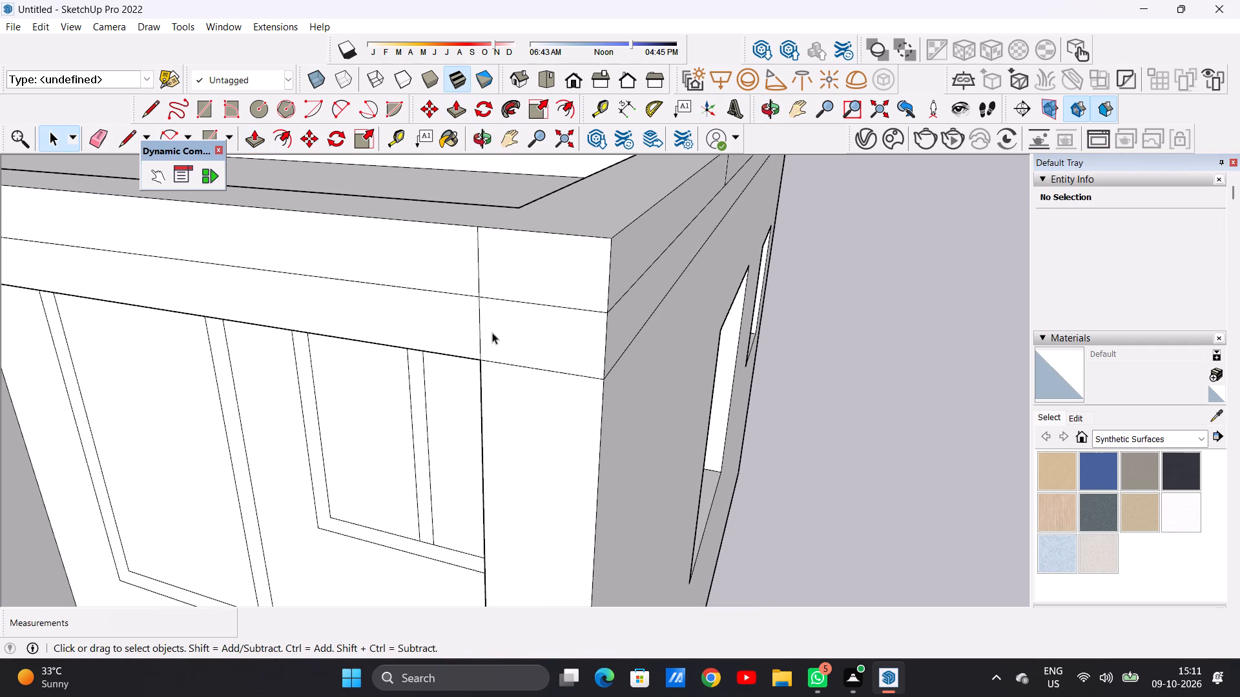
{"action": "key", "text": "e"}
{"action": "scroll", "coordinate": [490, 332], "scroll_direction": "up", "scroll_amount": 4}
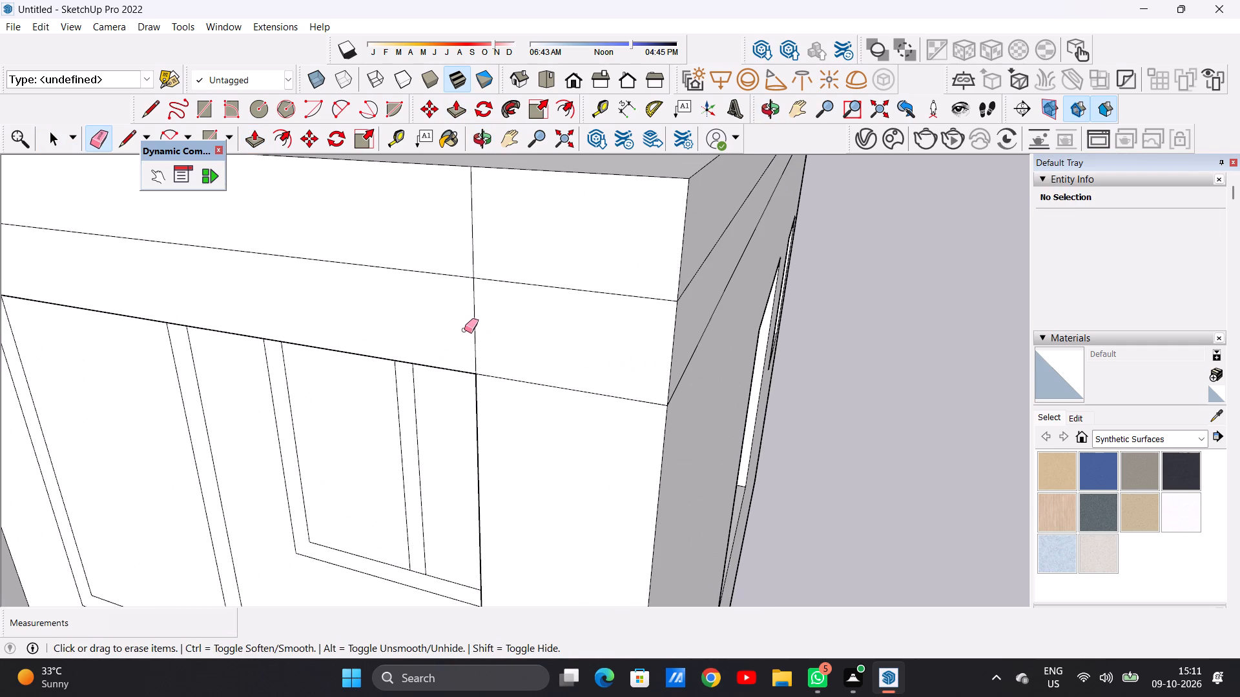
{"action": "left_click_drag", "start_coordinate": [463, 330], "coordinate": [483, 330]}
{"action": "key", "text": "space"}
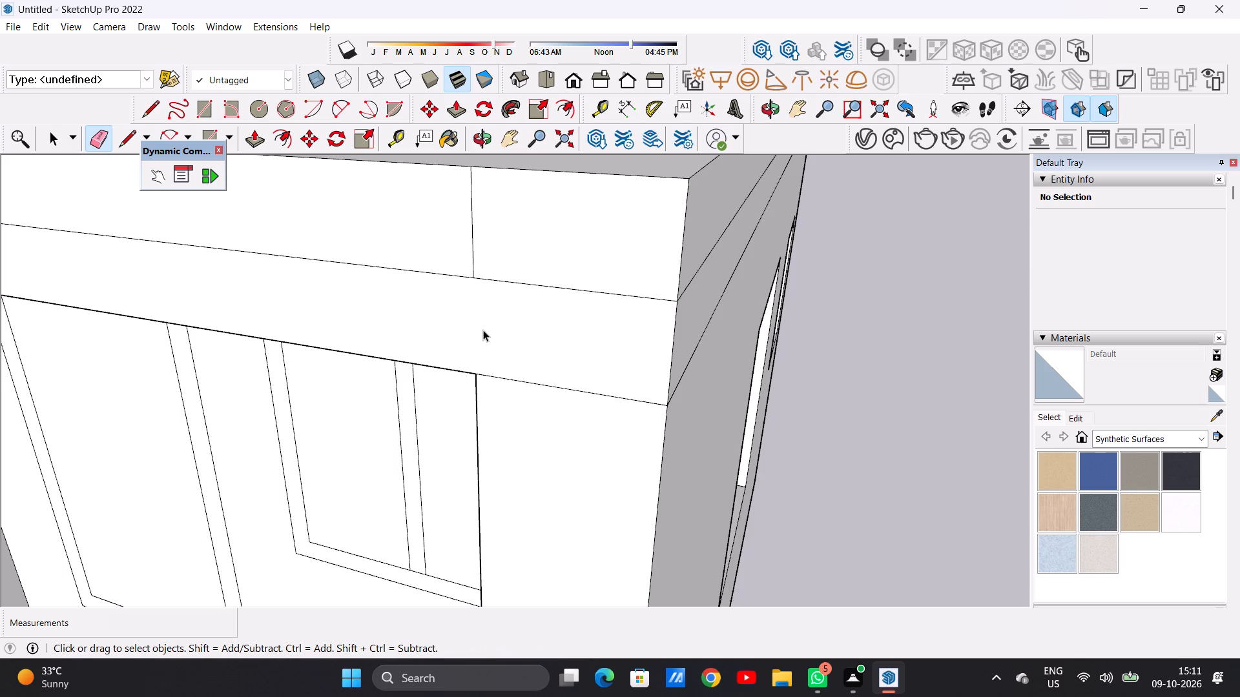
Pull the balcony slab's lower front band forward about 3' 5 15/16" as a projecting ledge.
{"action": "key", "text": "p"}
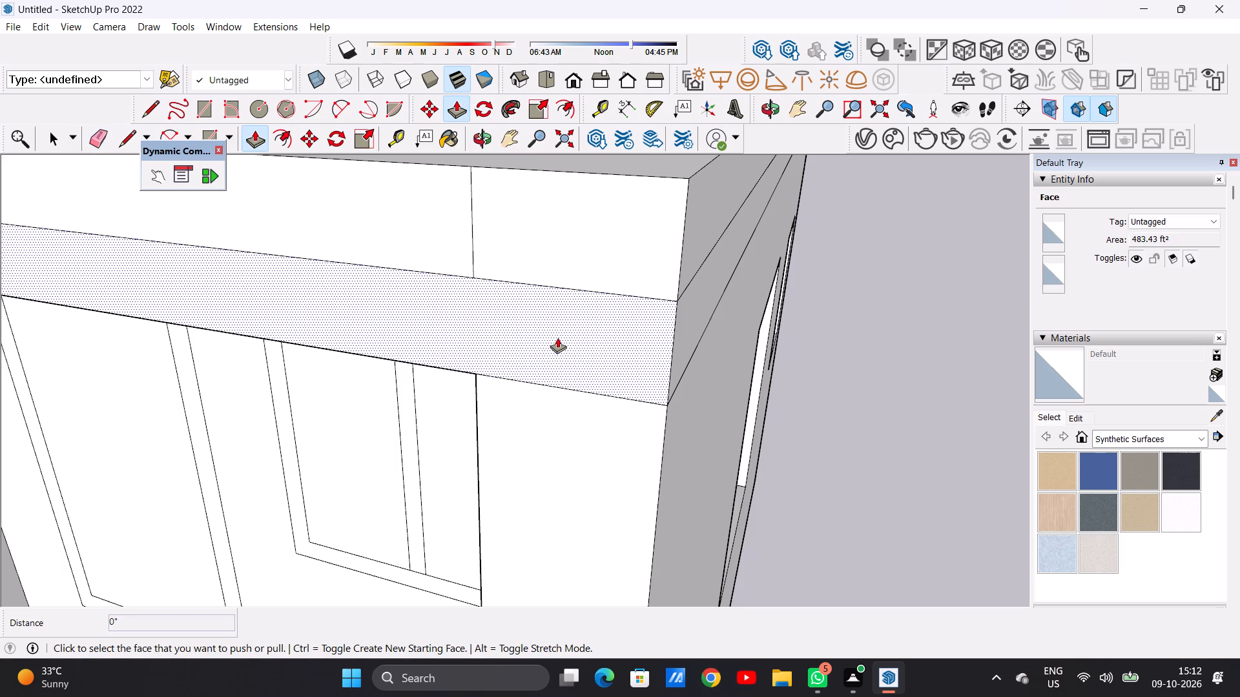
{"action": "left_click", "coordinate": [557, 338]}
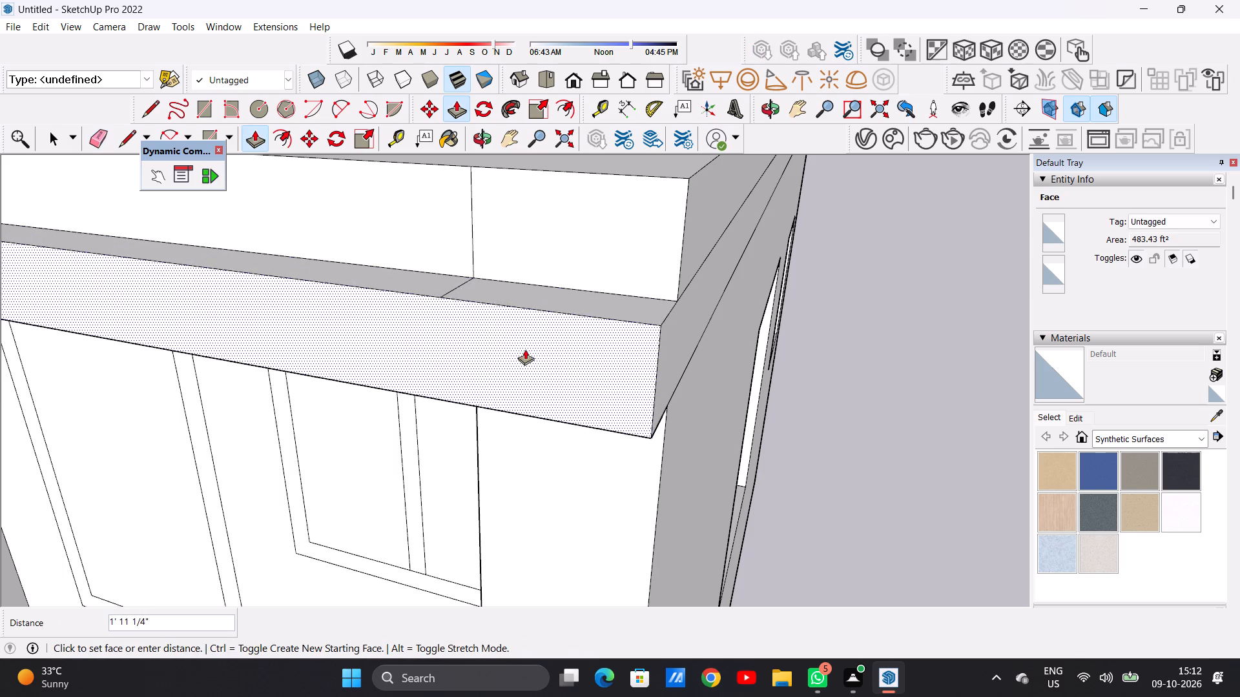
{"action": "scroll", "coordinate": [534, 343], "scroll_direction": "down", "scroll_amount": 16}
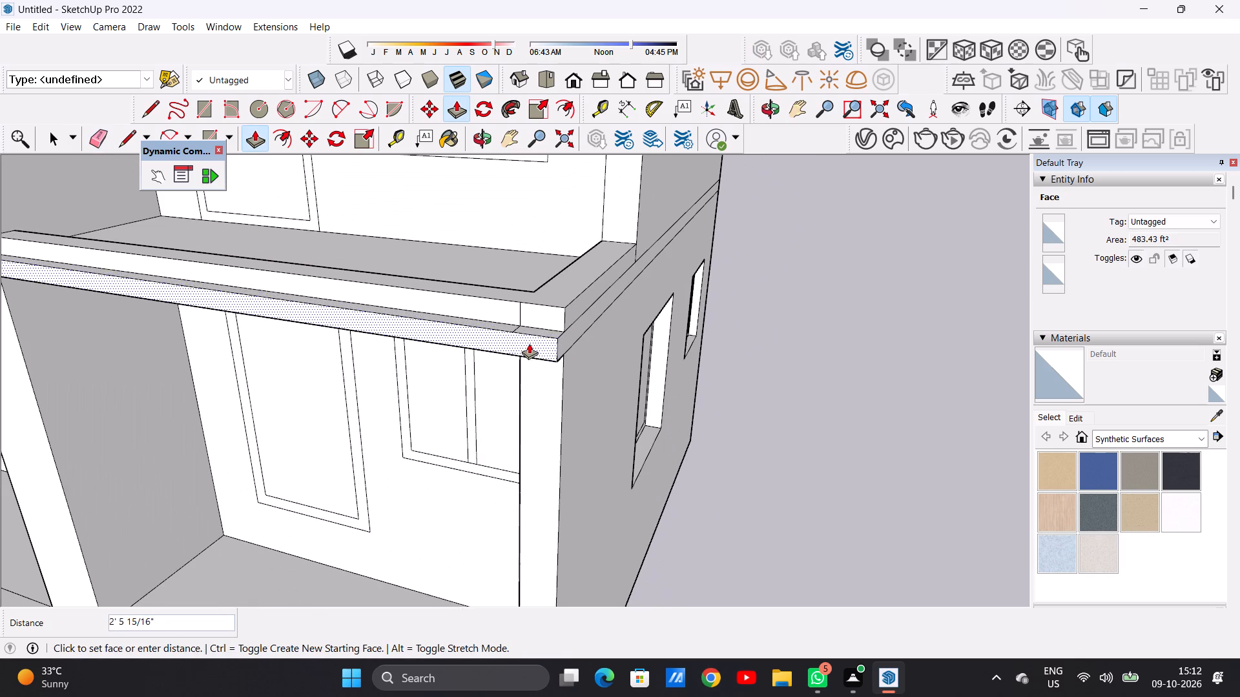
{"action": "left_click", "coordinate": [527, 347]}
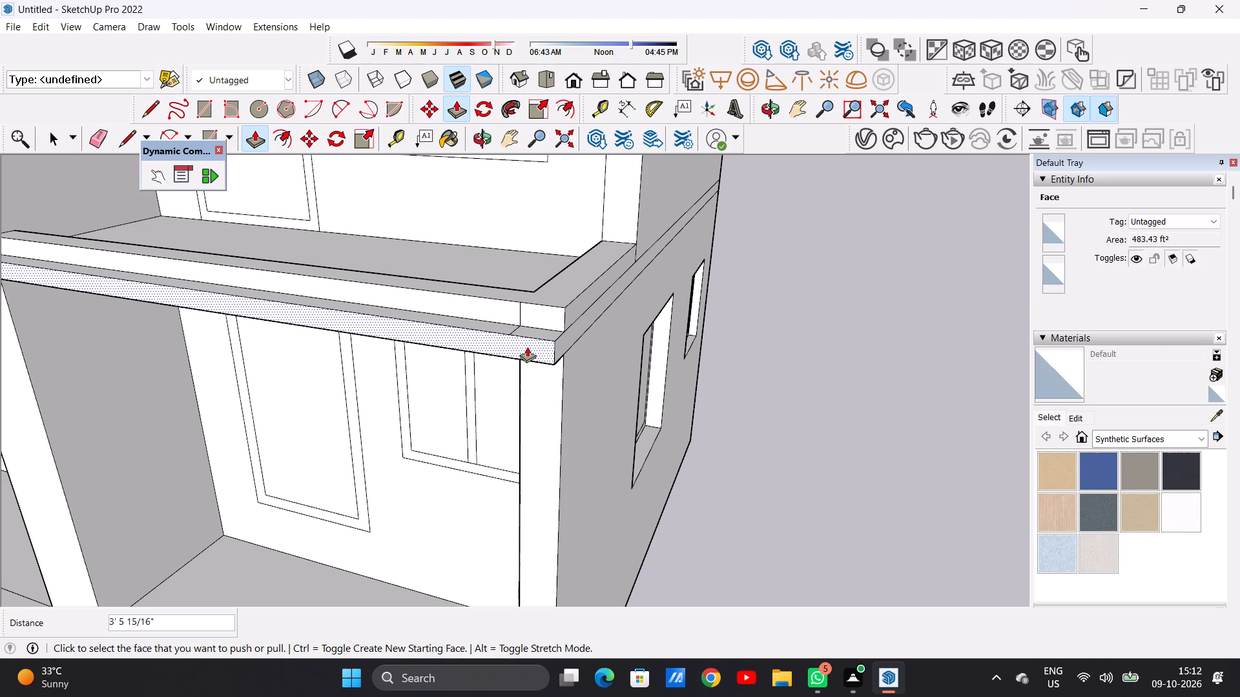
{"action": "key", "text": "space"}
Outline a corner rectangle on top of the curb with two lines from its inner corner, about 4' 7 5/8" and 5' 9 15/16" long.
{"action": "middle_click_drag", "start_coordinate": [527, 347], "coordinate": [572, 389]}
{"action": "scroll", "coordinate": [577, 361], "scroll_direction": "down", "scroll_amount": 6}
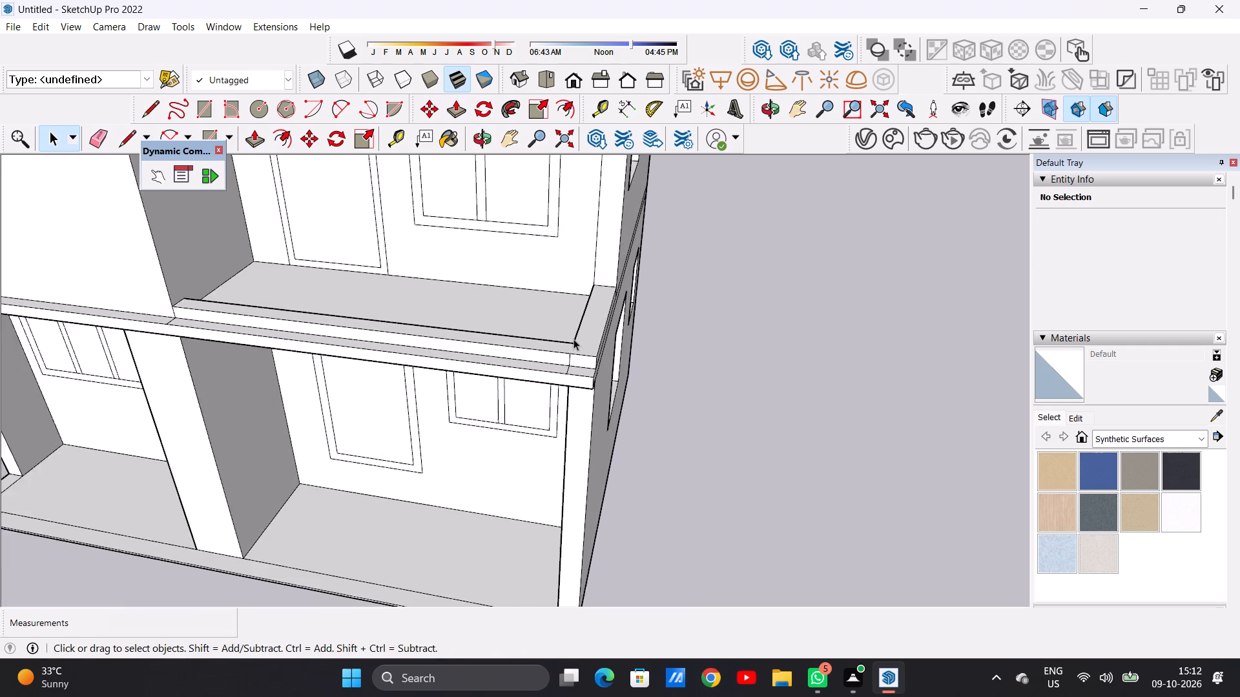
{"action": "scroll", "coordinate": [573, 339], "scroll_direction": "down", "scroll_amount": 4}
{"action": "middle_click_drag", "start_coordinate": [554, 339], "coordinate": [599, 411]}
{"action": "scroll", "coordinate": [594, 383], "scroll_direction": "down", "scroll_amount": 3}
{"action": "scroll", "coordinate": [591, 372], "scroll_direction": "up", "scroll_amount": 2}
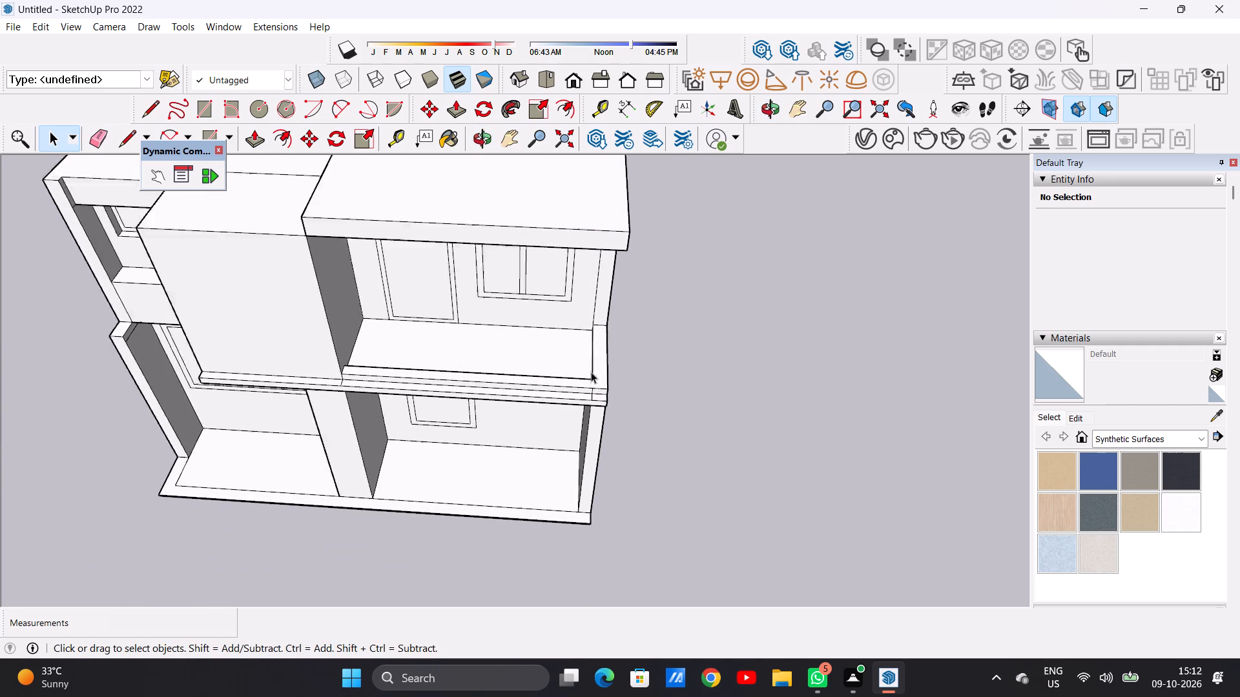
{"action": "scroll", "coordinate": [591, 372], "scroll_direction": "up", "scroll_amount": 5}
{"action": "middle_click_drag", "start_coordinate": [585, 381], "coordinate": [620, 409]}
{"action": "scroll", "coordinate": [629, 406], "scroll_direction": "up", "scroll_amount": 6}
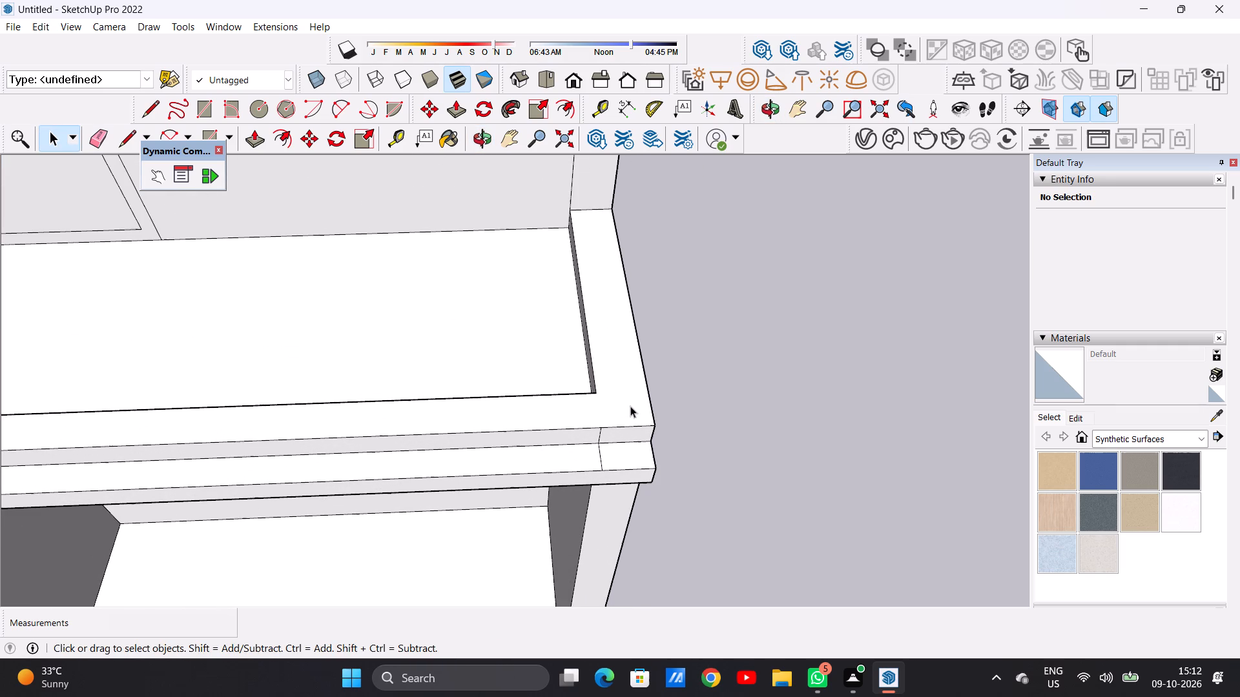
{"action": "key", "text": "l"}
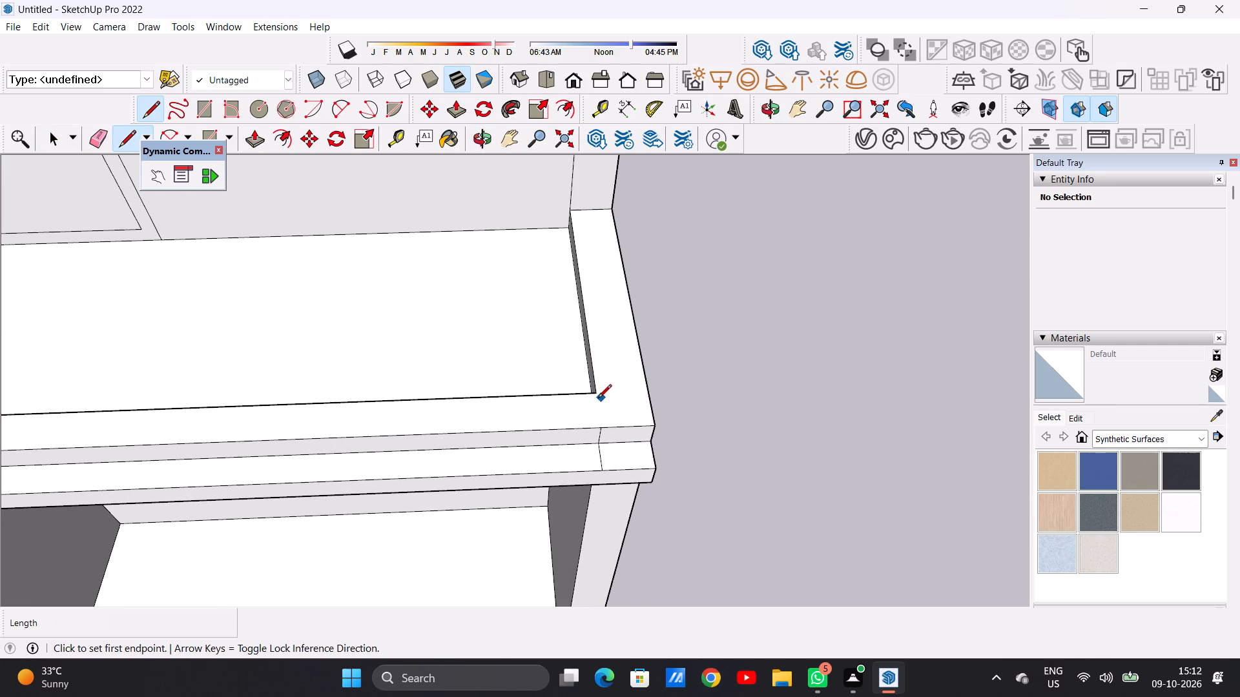
{"action": "left_click", "coordinate": [597, 392]}
{"action": "left_click", "coordinate": [601, 430]}
{"action": "left_click", "coordinate": [598, 389]}
{"action": "left_click", "coordinate": [648, 390]}
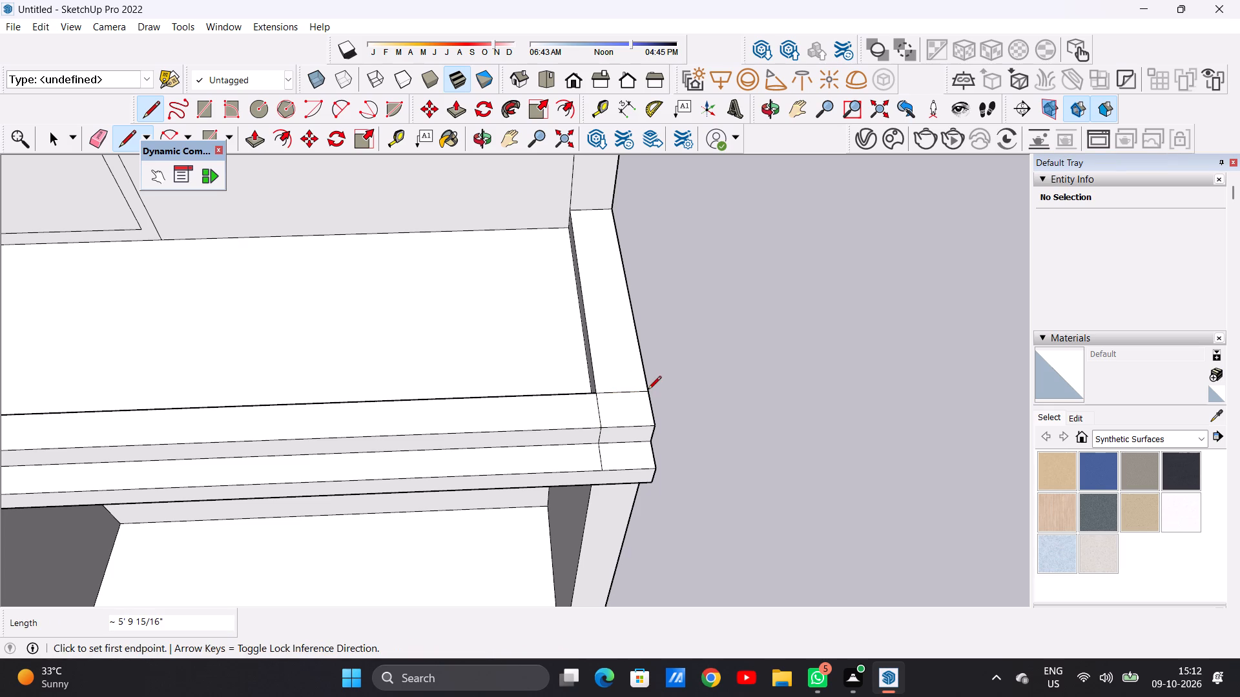
{"action": "key", "text": "space"}
Pull the corner rectangle on the balcony curb up about 26' 11 5/16" into a post.
{"action": "type", "text": "P"}
{"action": "left_click", "coordinate": [632, 402]}
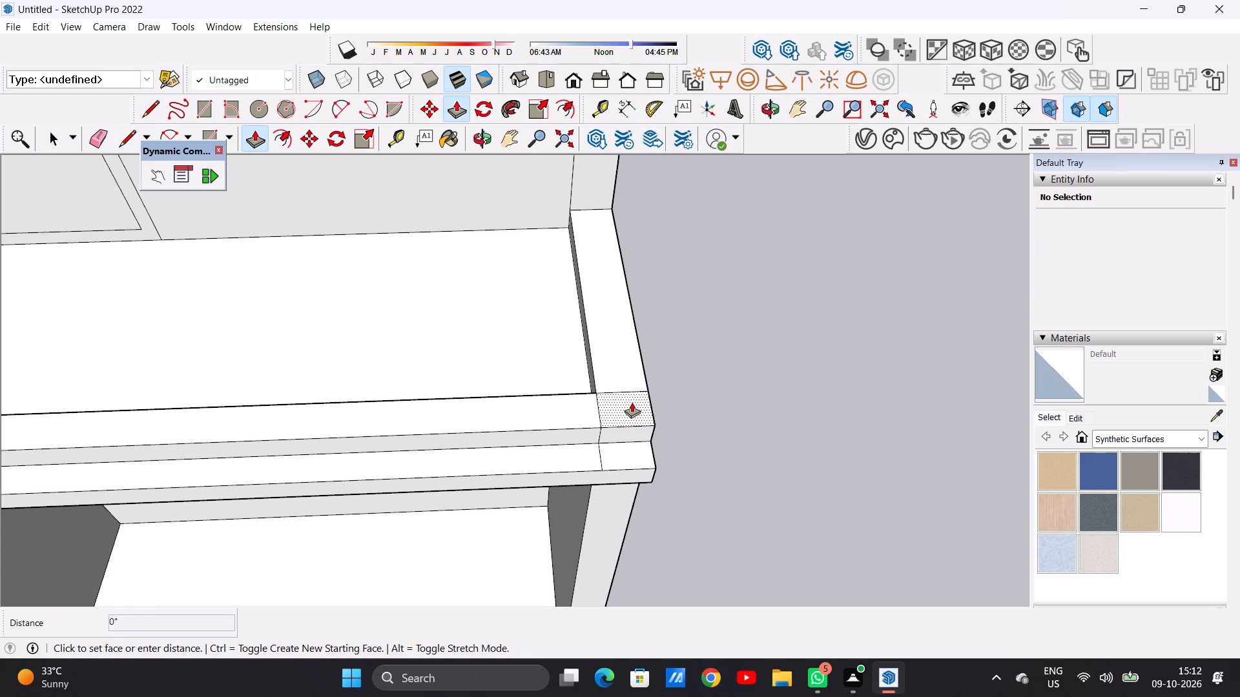
{"action": "scroll", "coordinate": [643, 372], "scroll_direction": "down", "scroll_amount": 3}
{"action": "middle_click_drag", "start_coordinate": [643, 367], "coordinate": [646, 277]}
{"action": "scroll", "coordinate": [581, 351], "scroll_direction": "down", "scroll_amount": 10}
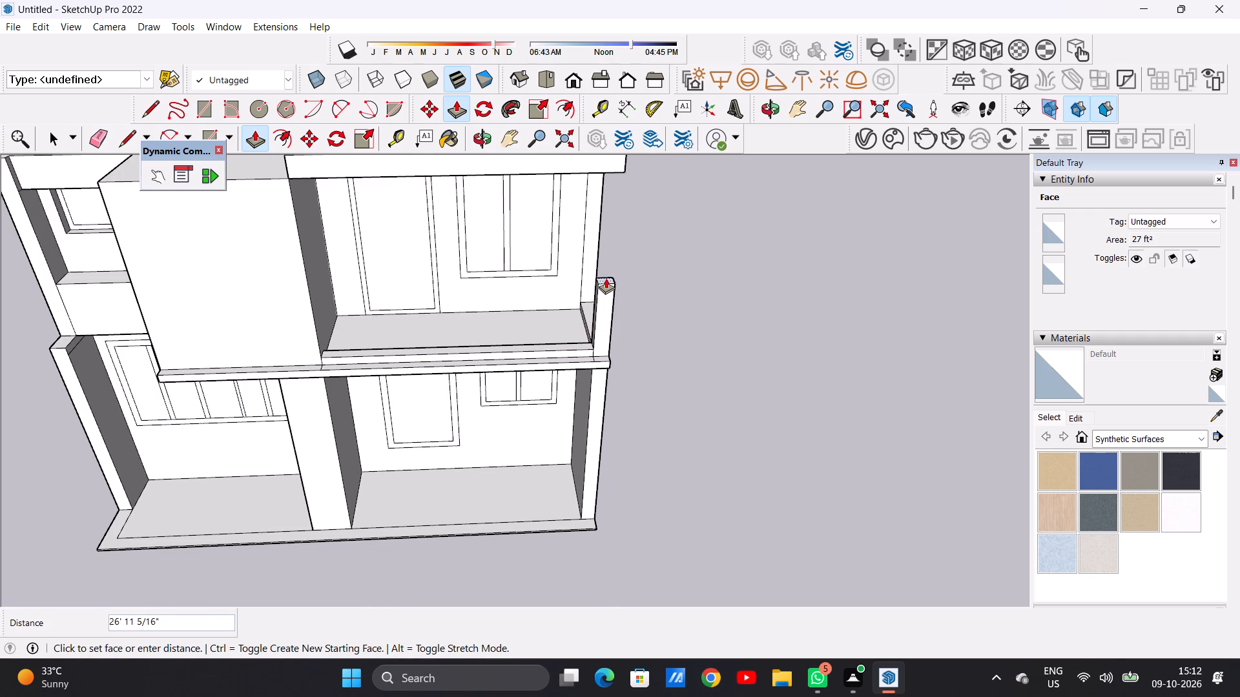
{"action": "left_click", "coordinate": [606, 278]}
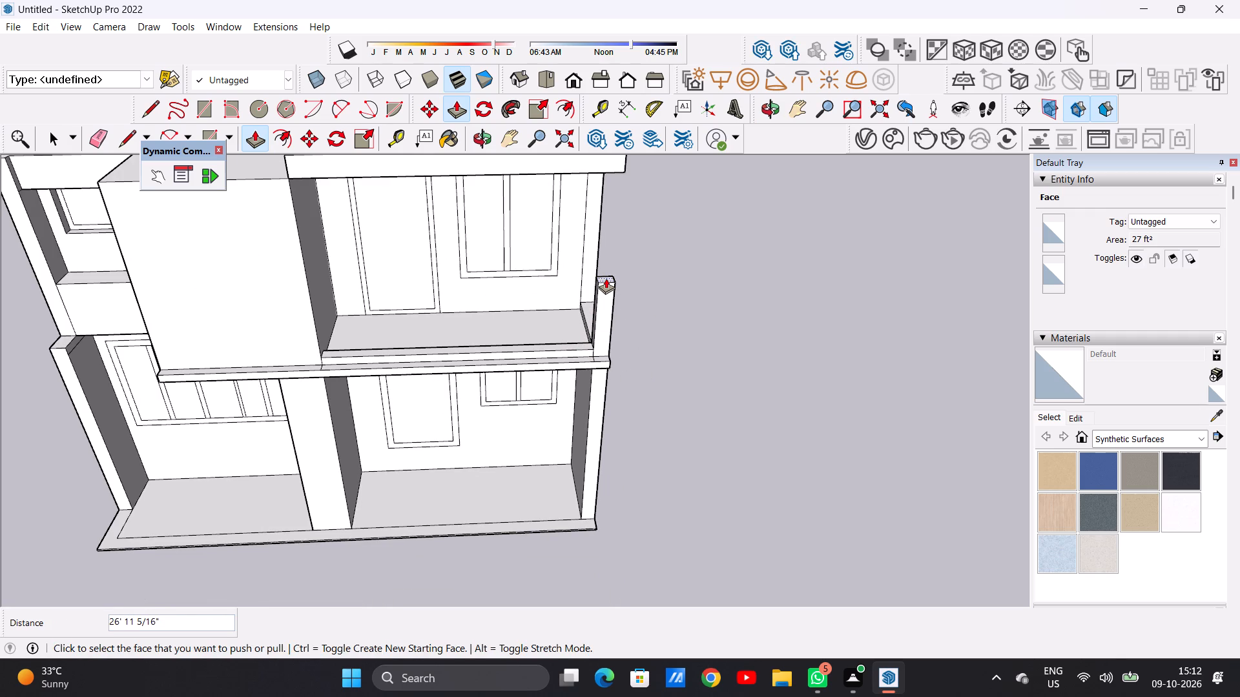
{"action": "key", "text": "space"}
Examine the balcony corner post, the curb and the front facade from several viewpoints.
{"action": "scroll", "coordinate": [550, 320], "scroll_direction": "down", "scroll_amount": 5}
{"action": "middle_click_drag", "start_coordinate": [553, 347], "coordinate": [586, 257]}
{"action": "scroll", "coordinate": [575, 294], "scroll_direction": "up", "scroll_amount": 6}
{"action": "middle_click_drag", "start_coordinate": [548, 296], "coordinate": [646, 295]}
{"action": "middle_click_drag", "start_coordinate": [535, 316], "coordinate": [524, 301]}
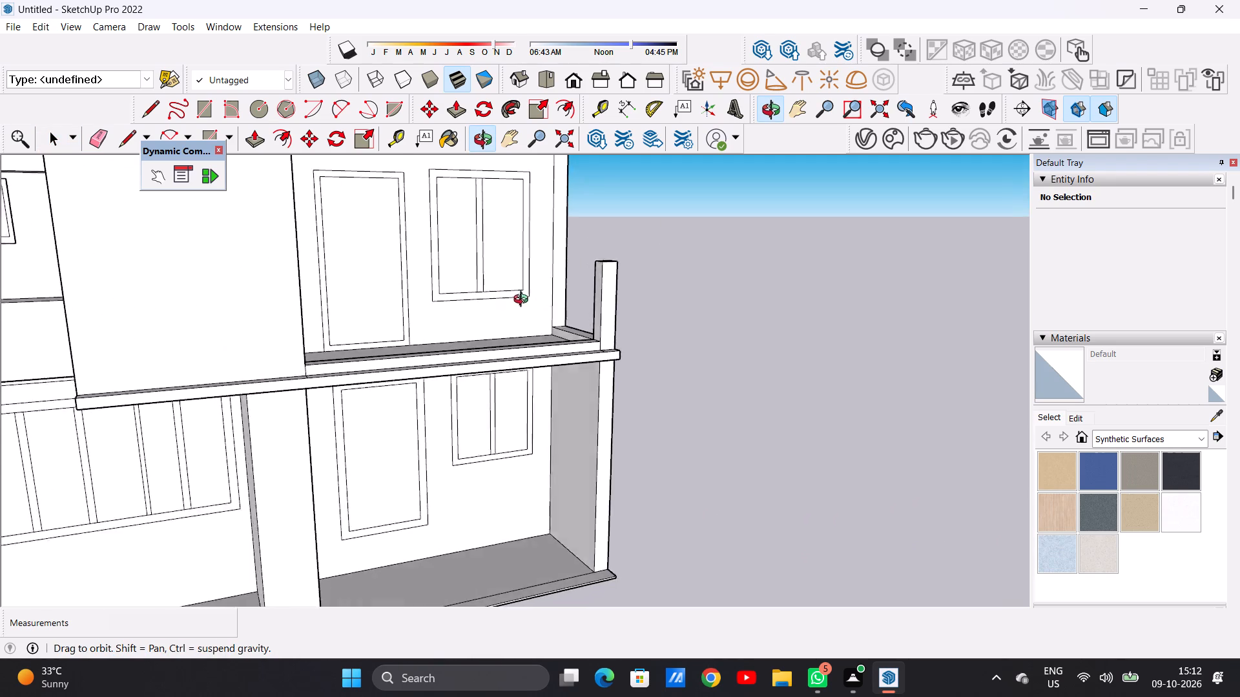
{"action": "middle_click_drag", "start_coordinate": [524, 301], "coordinate": [641, 288]}
{"action": "scroll", "coordinate": [612, 272], "scroll_direction": "up", "scroll_amount": 7}
{"action": "scroll", "coordinate": [622, 310], "scroll_direction": "down", "scroll_amount": 5}
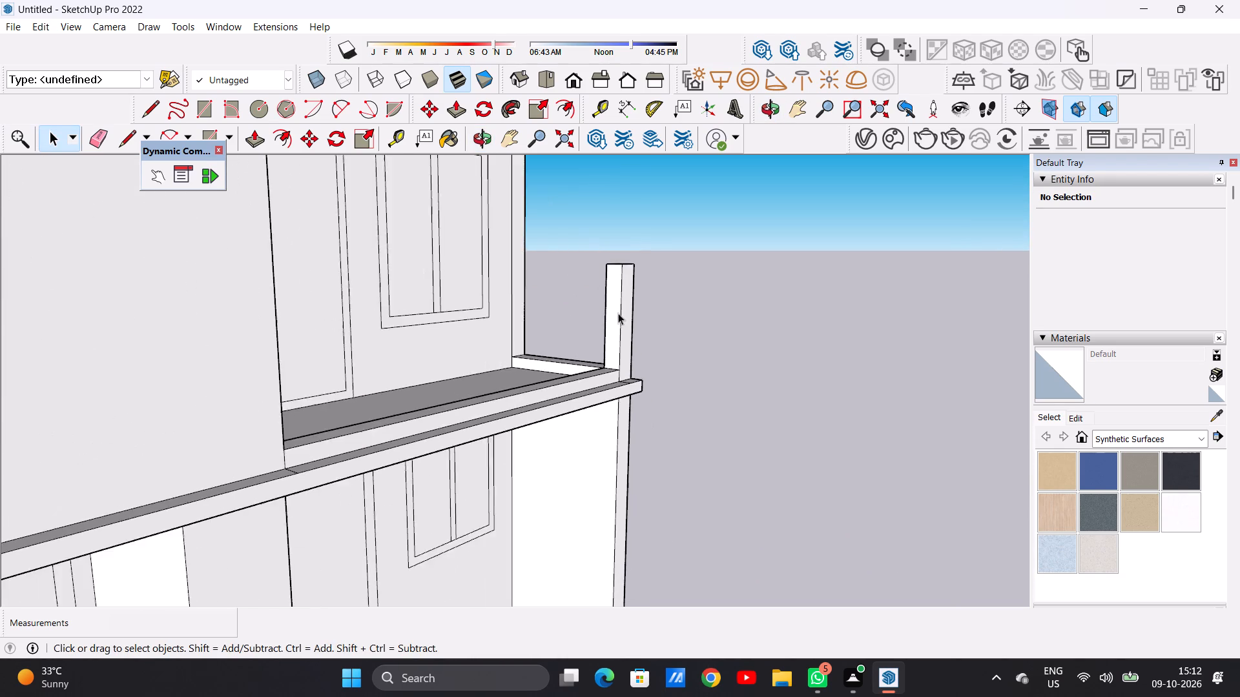
{"action": "scroll", "coordinate": [618, 313], "scroll_direction": "down", "scroll_amount": 5}
{"action": "middle_click_drag", "start_coordinate": [600, 356], "coordinate": [238, 375]}
{"action": "middle_click_drag", "start_coordinate": [577, 365], "coordinate": [699, 353]}
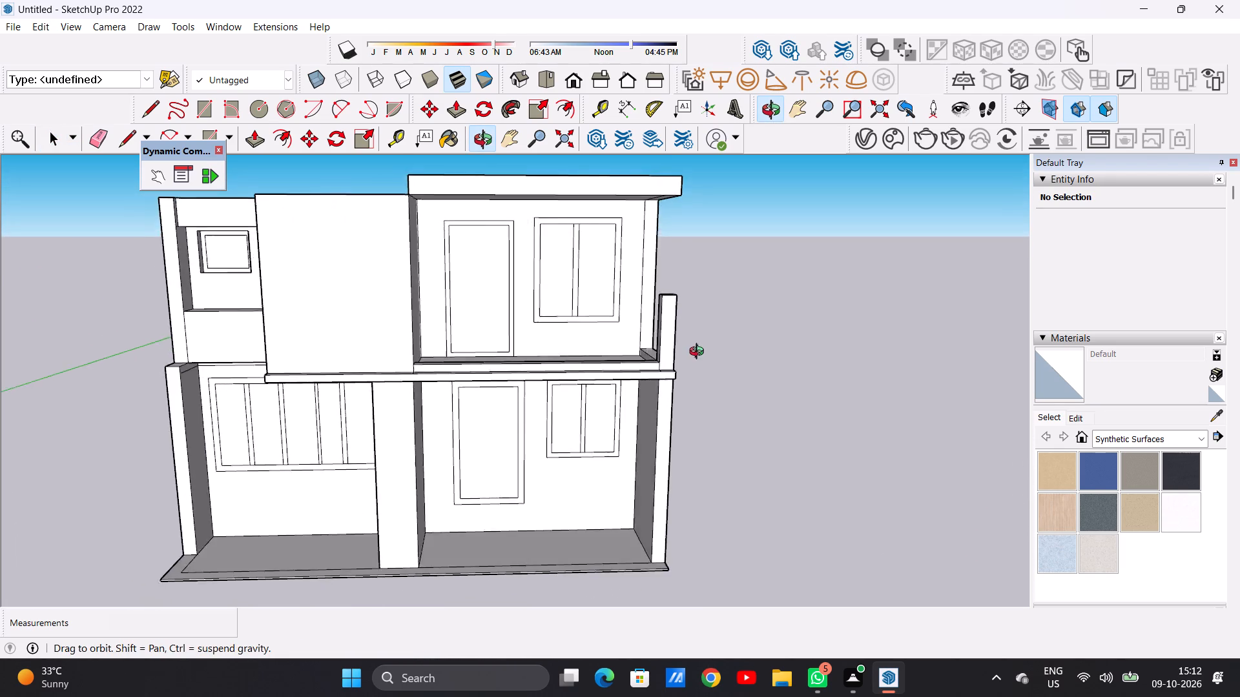
{"action": "middle_click_drag", "start_coordinate": [699, 353], "coordinate": [803, 327]}
Draw a circle of about 1' 9/16" radius near the top of the corner post's inner side face.
{"action": "scroll", "coordinate": [711, 294], "scroll_direction": "up", "scroll_amount": 13}
{"action": "middle_click_drag", "start_coordinate": [635, 327], "coordinate": [721, 383]}
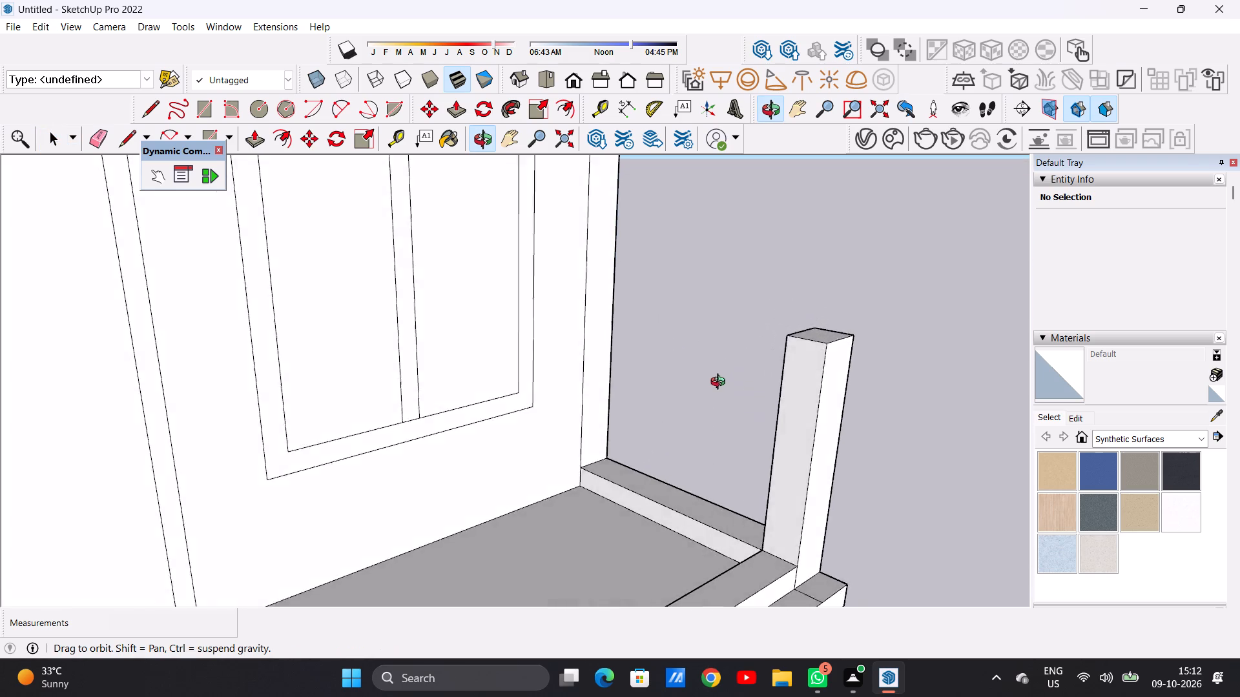
{"action": "middle_click_drag", "start_coordinate": [721, 383], "coordinate": [767, 351]}
{"action": "scroll", "coordinate": [883, 307], "scroll_direction": "up", "scroll_amount": 6}
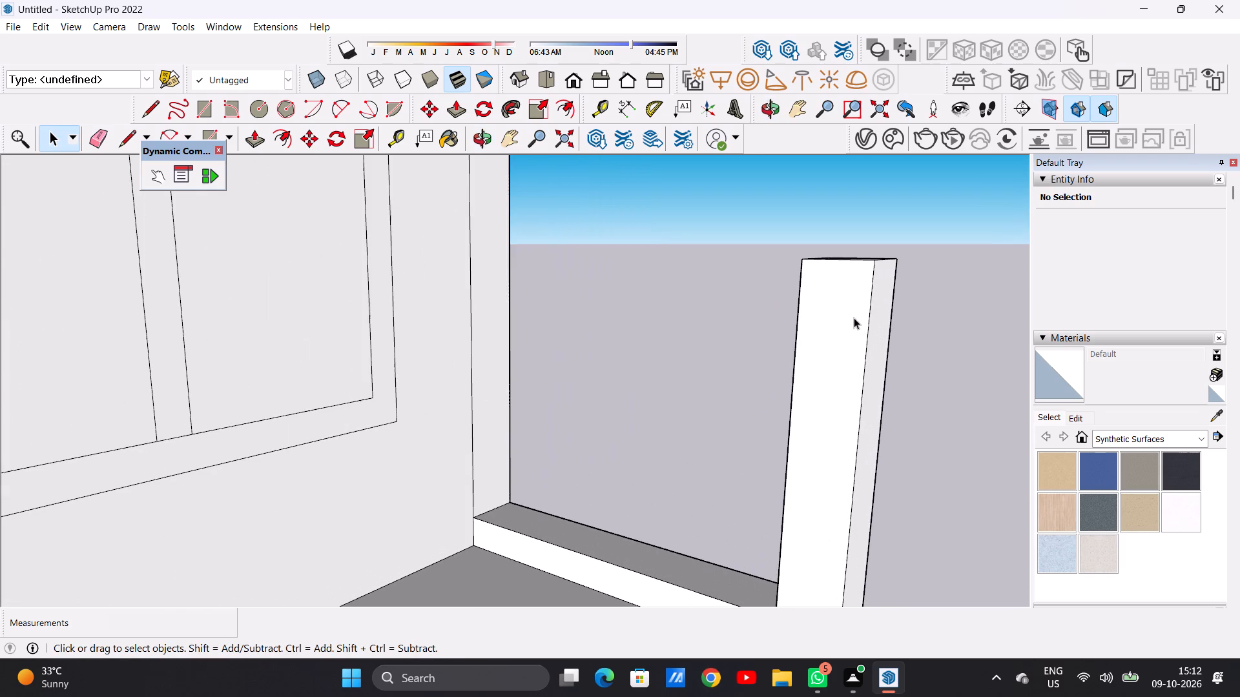
{"action": "key", "text": "c"}
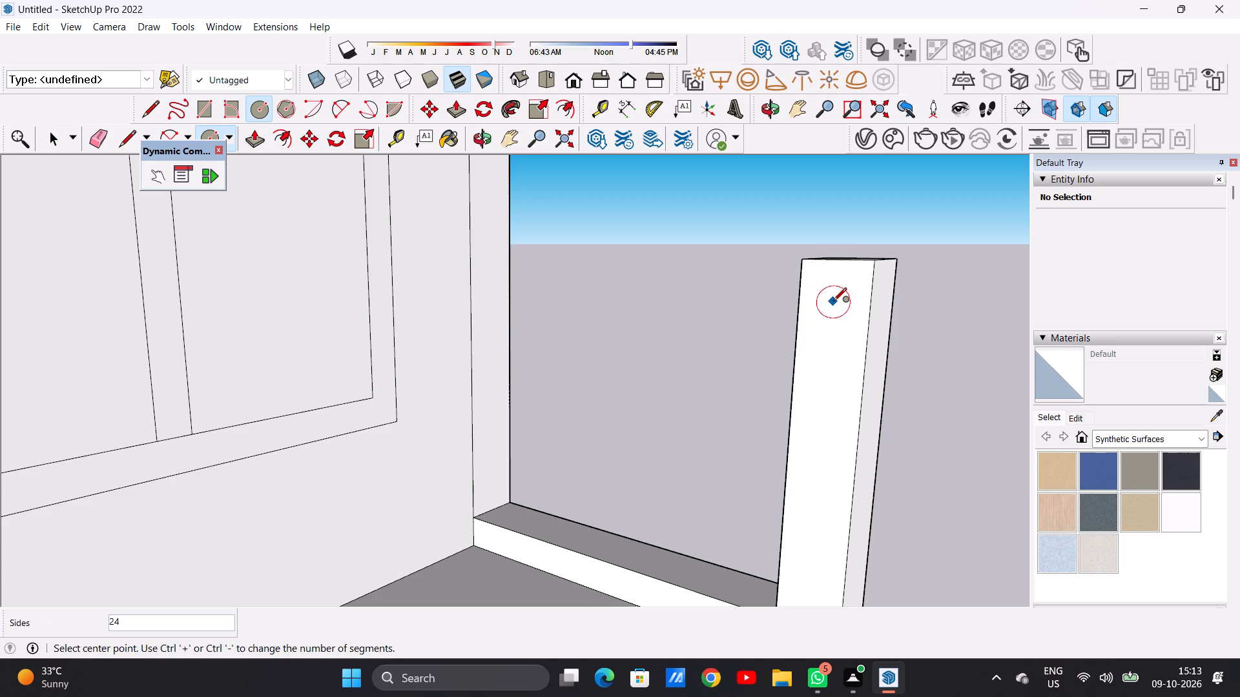
{"action": "left_click", "coordinate": [831, 299]}
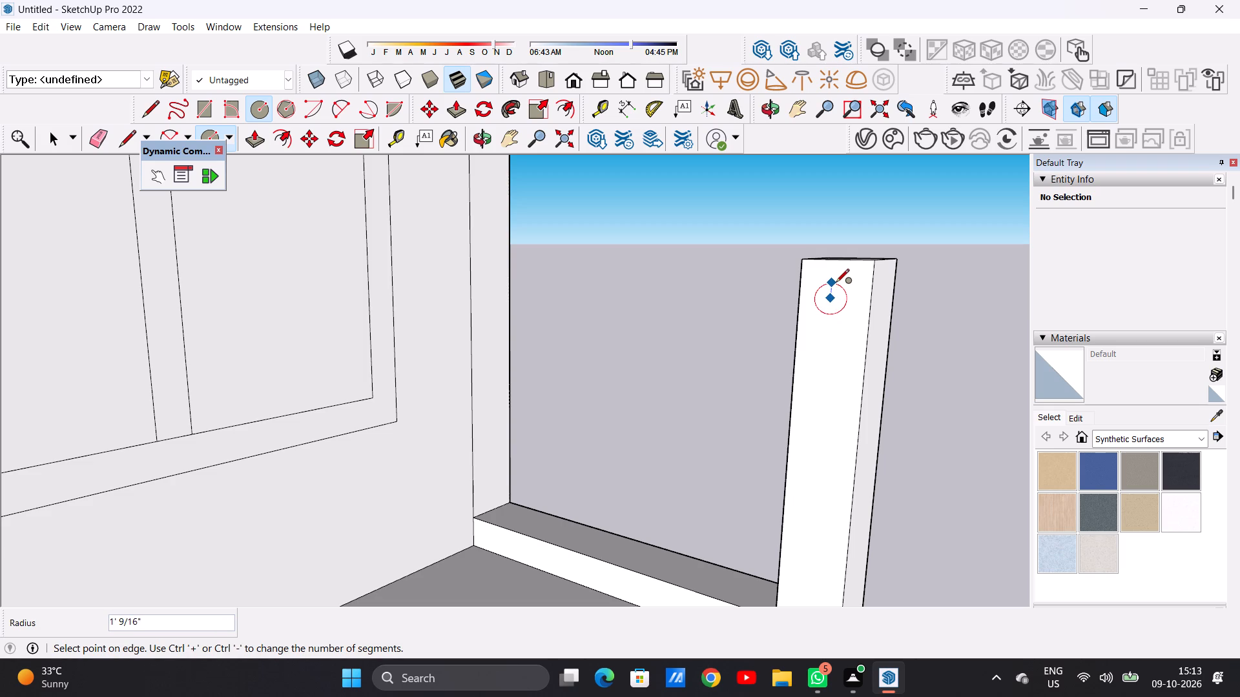
{"action": "left_click", "coordinate": [836, 283]}
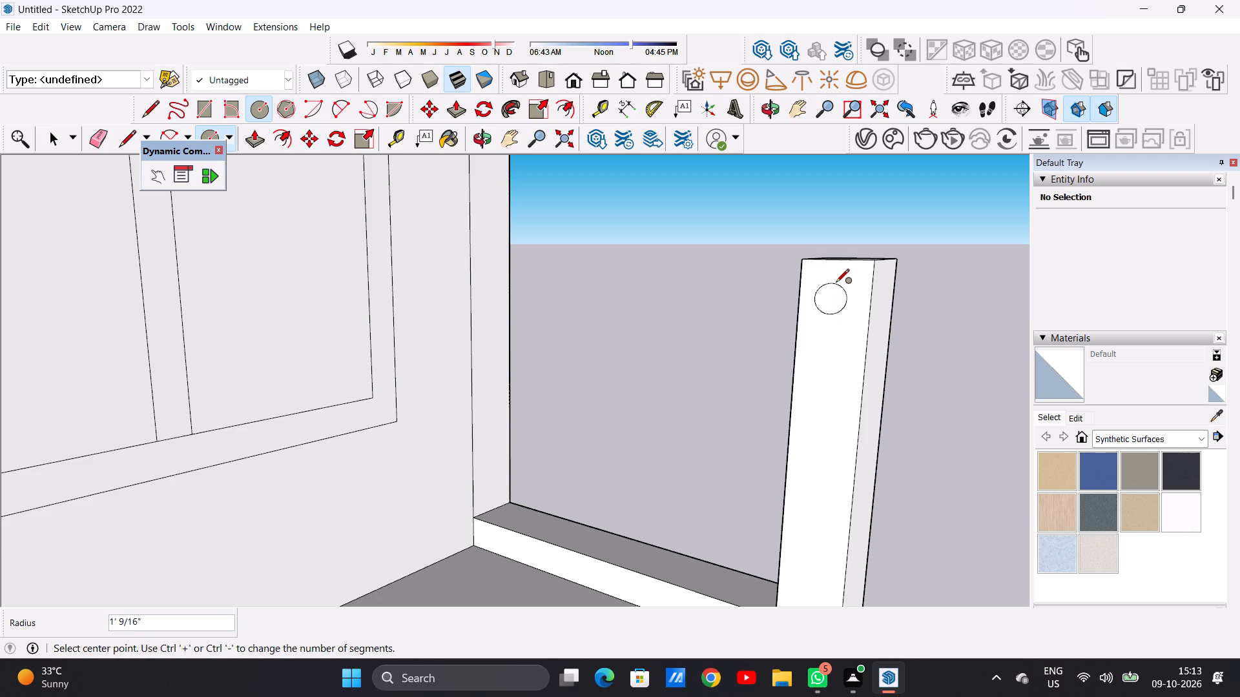
Copy the circle from the corner post's inner side face onto its rear face toward the house, about 3' 5 3/8" away.
{"action": "key", "text": "space"}
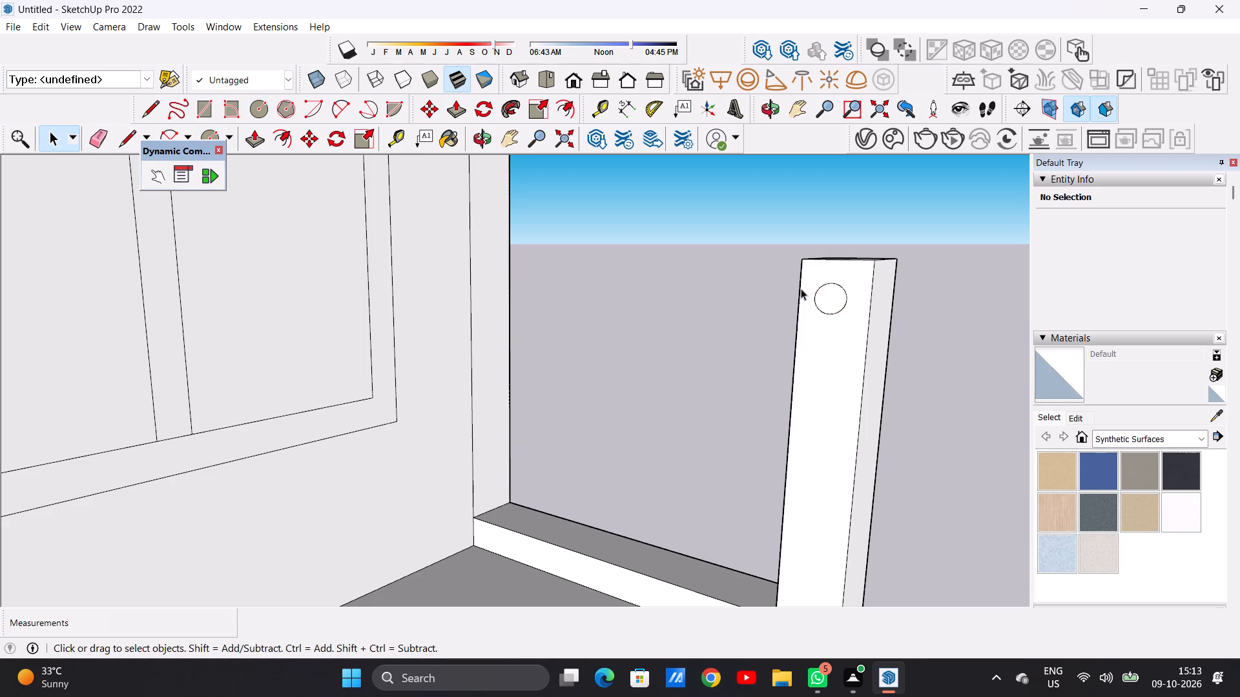
{"action": "scroll", "coordinate": [719, 301], "scroll_direction": "down", "scroll_amount": 19}
{"action": "middle_click_drag", "start_coordinate": [691, 326], "coordinate": [434, 339]}
{"action": "middle_click_drag", "start_coordinate": [490, 345], "coordinate": [592, 345]}
{"action": "scroll", "coordinate": [715, 324], "scroll_direction": "up", "scroll_amount": 12}
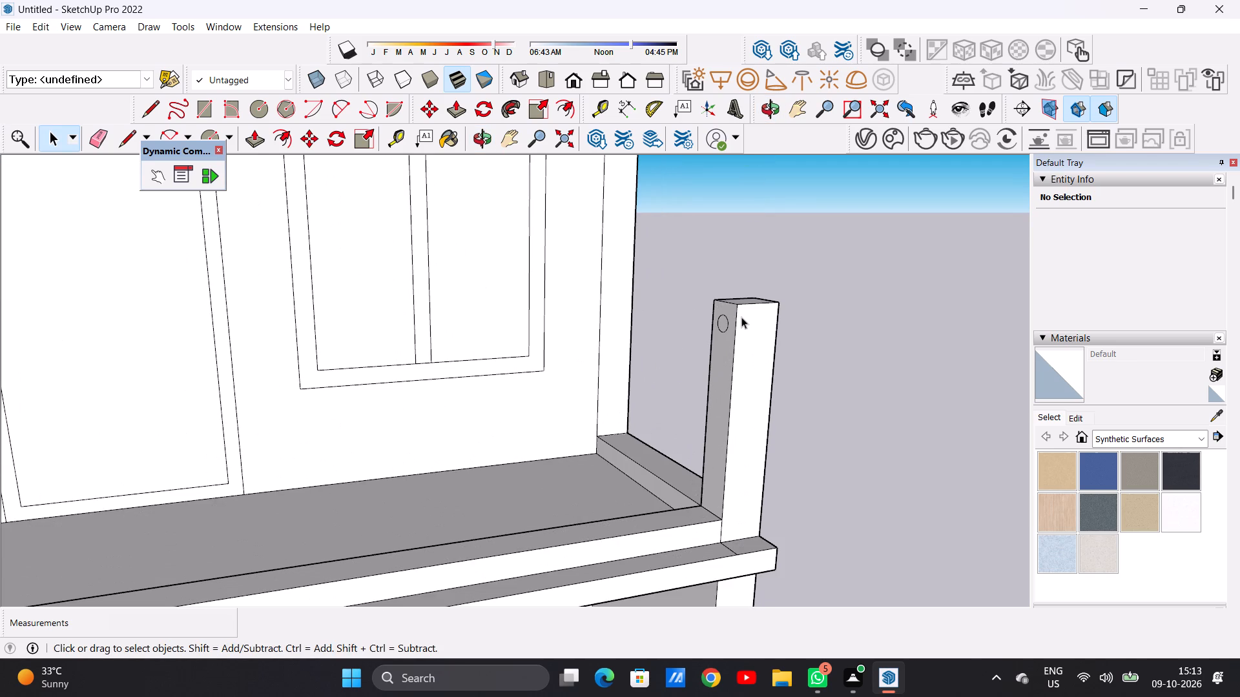
{"action": "scroll", "coordinate": [727, 323], "scroll_direction": "up", "scroll_amount": 6}
{"action": "double_click", "coordinate": [720, 325]}
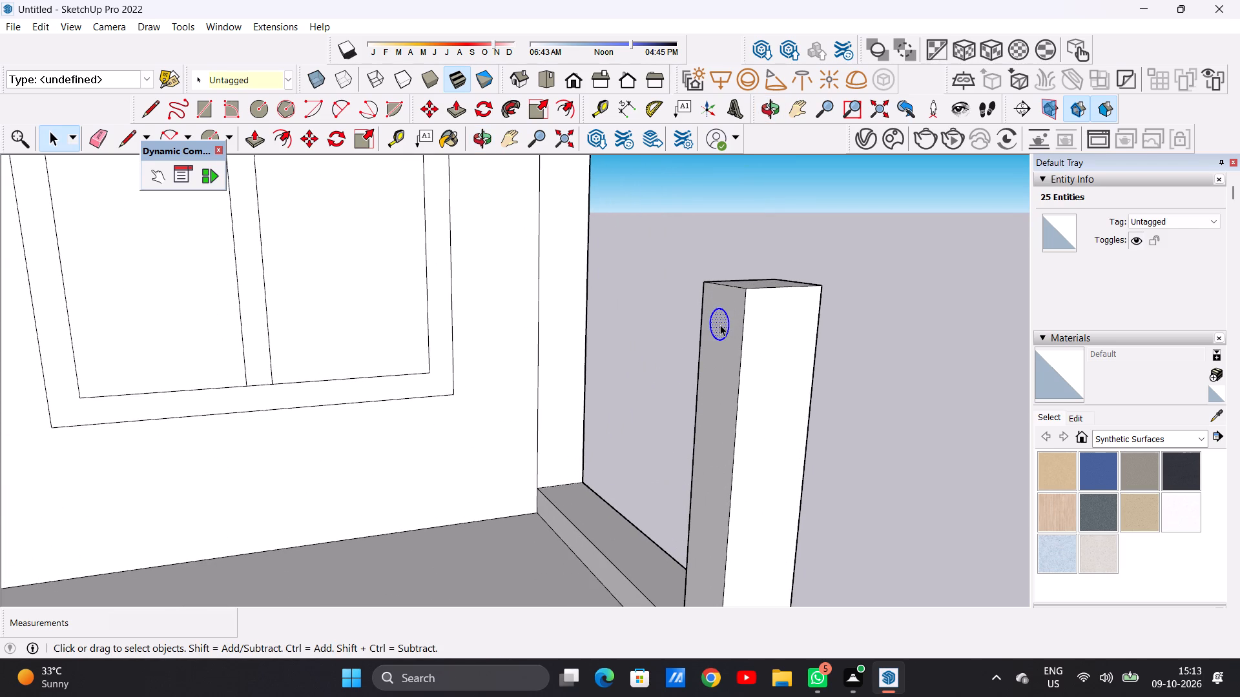
{"action": "key", "text": "m"}
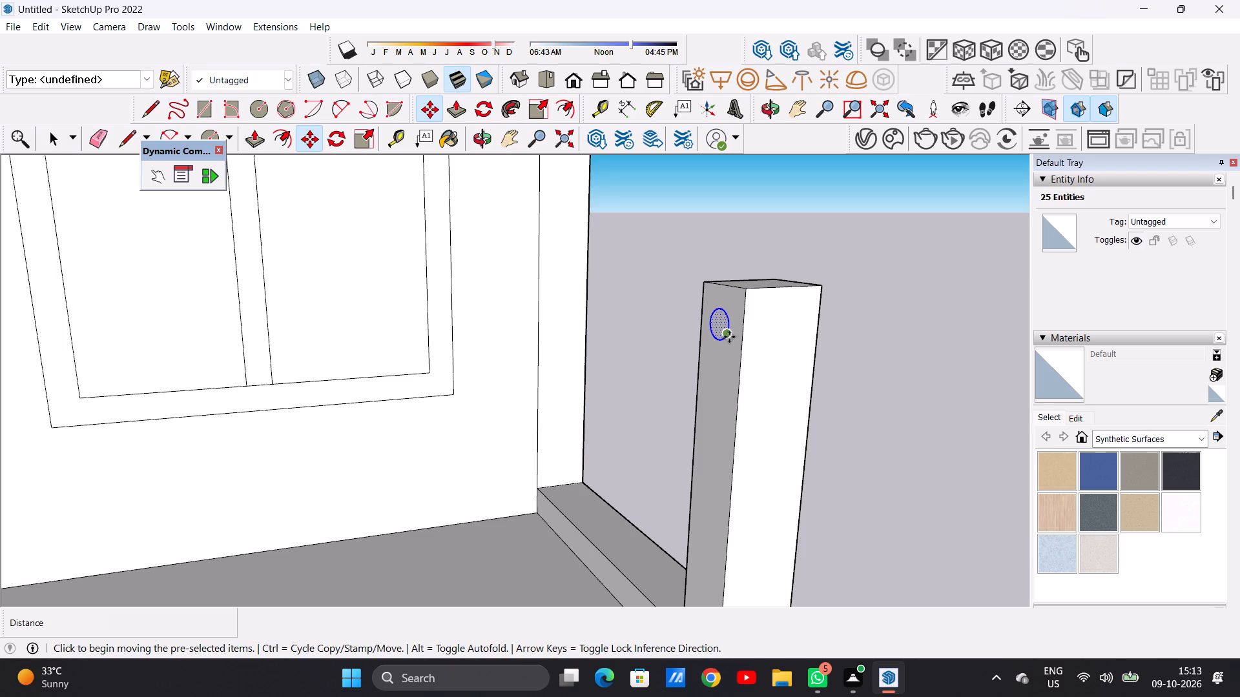
{"action": "left_click", "coordinate": [729, 337]}
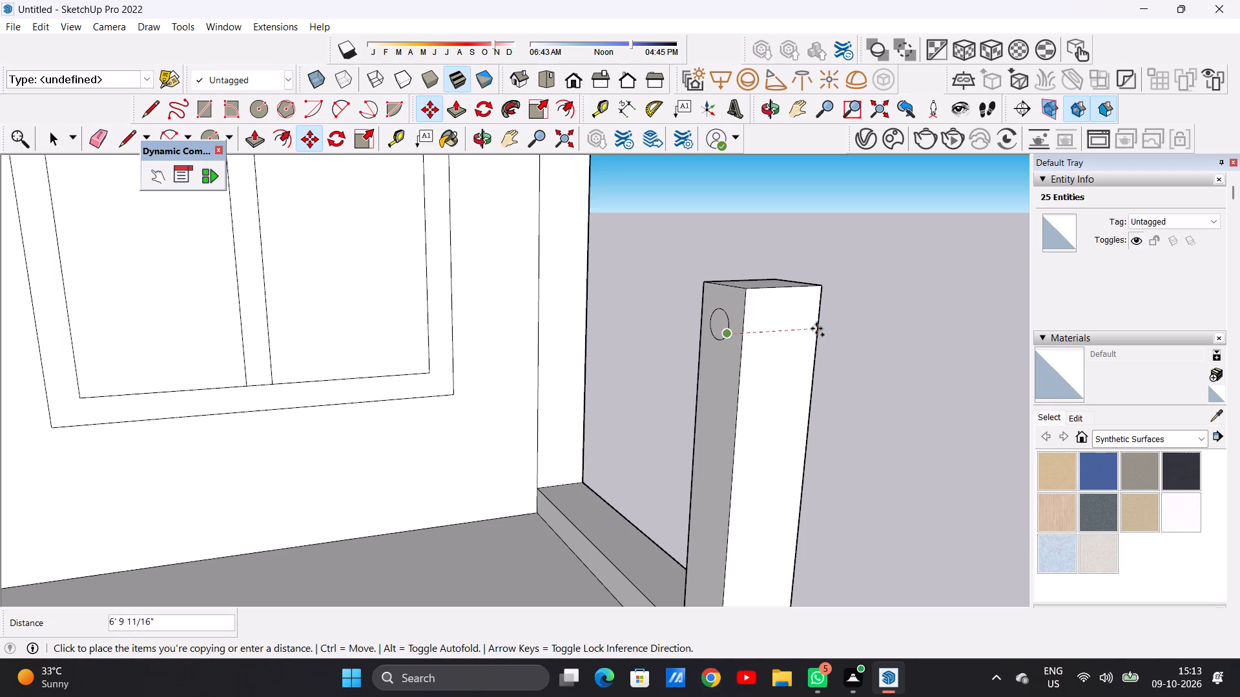
{"action": "middle_click_drag", "start_coordinate": [833, 328], "coordinate": [484, 357]}
{"action": "scroll", "coordinate": [493, 347], "scroll_direction": "down", "scroll_amount": 4}
{"action": "middle_click_drag", "start_coordinate": [351, 348], "coordinate": [284, 349]}
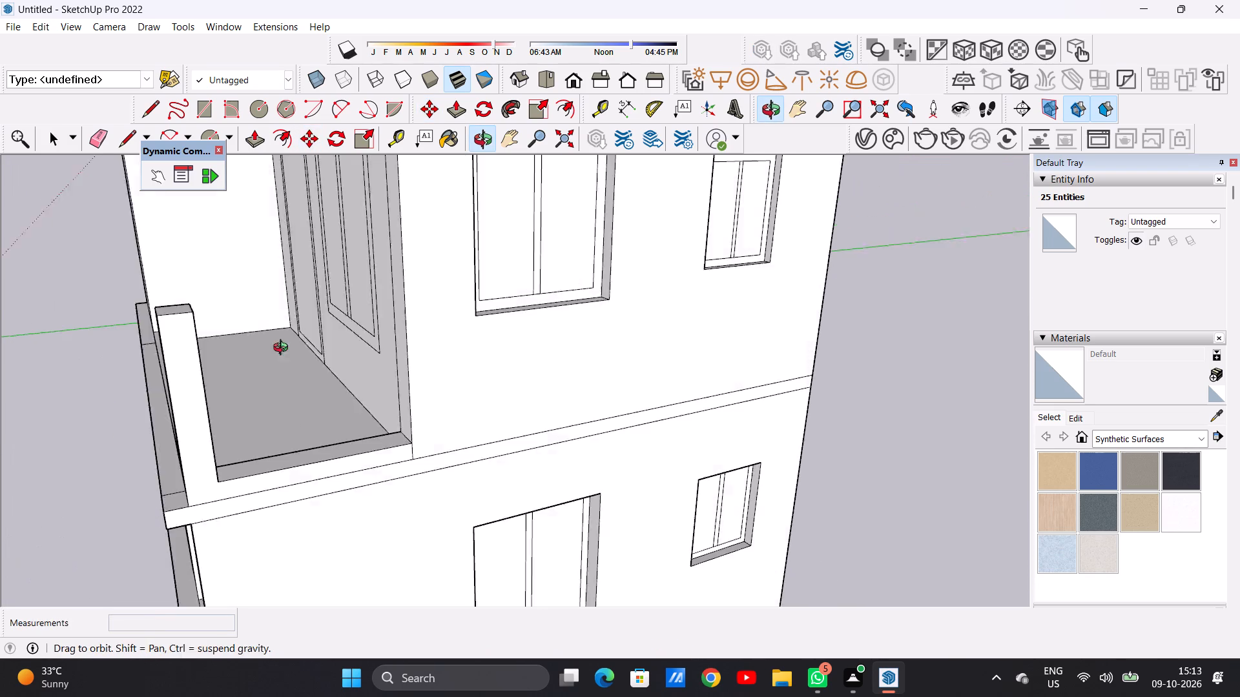
{"action": "middle_click_drag", "start_coordinate": [284, 349], "coordinate": [254, 346]}
{"action": "scroll", "coordinate": [181, 327], "scroll_direction": "up", "scroll_amount": 7}
{"action": "scroll", "coordinate": [165, 319], "scroll_direction": "down", "scroll_amount": 6}
{"action": "middle_click_drag", "start_coordinate": [156, 323], "coordinate": [141, 327]}
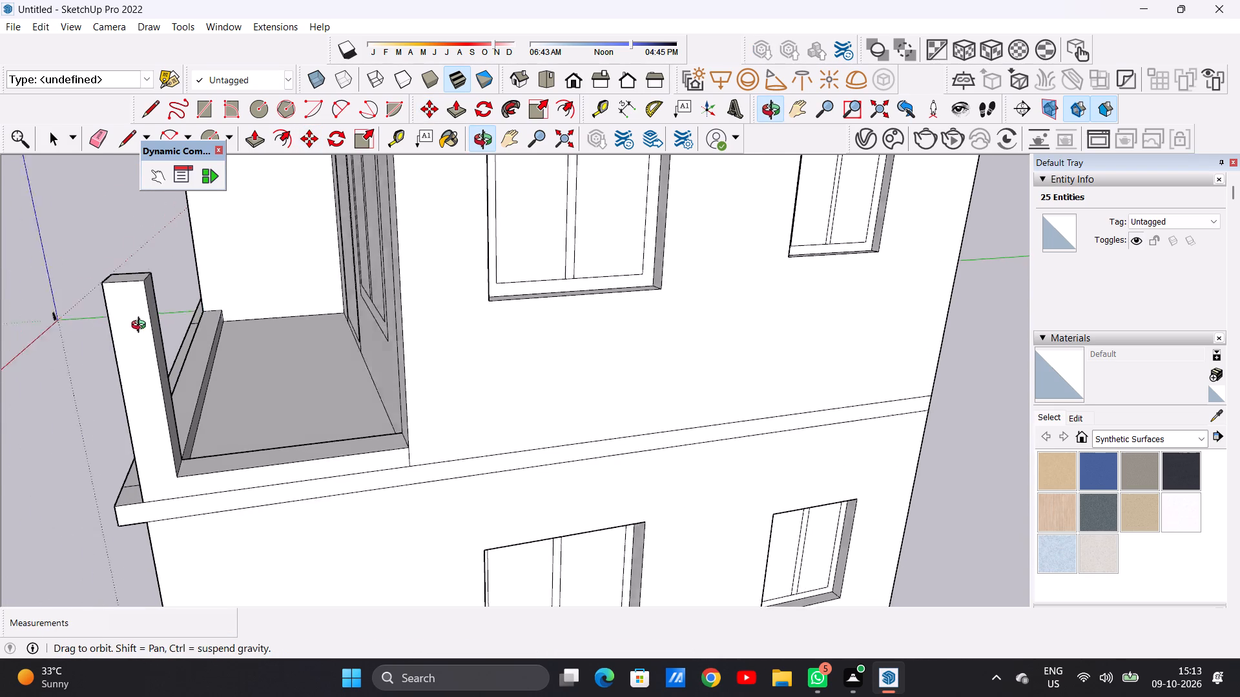
{"action": "middle_click_drag", "start_coordinate": [141, 327], "coordinate": [68, 271]}
{"action": "scroll", "coordinate": [178, 272], "scroll_direction": "up", "scroll_amount": 6}
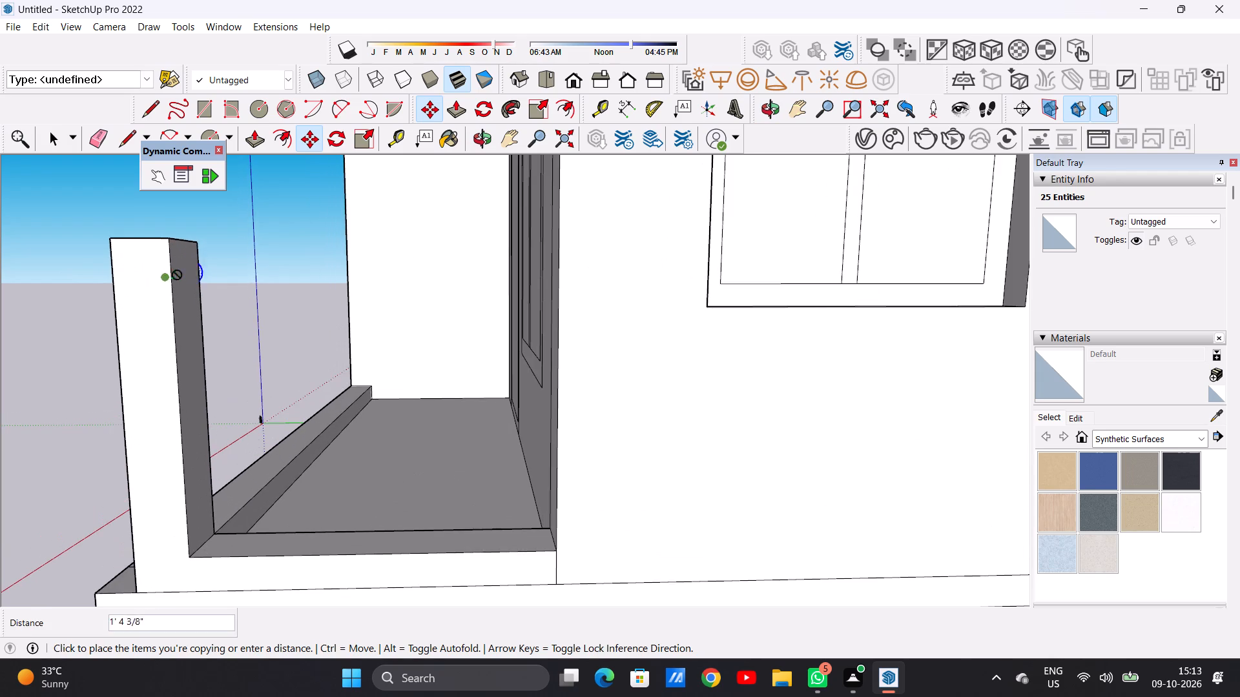
{"action": "scroll", "coordinate": [190, 283], "scroll_direction": "up", "scroll_amount": 5}
{"action": "middle_click_drag", "start_coordinate": [187, 285], "coordinate": [160, 287]}
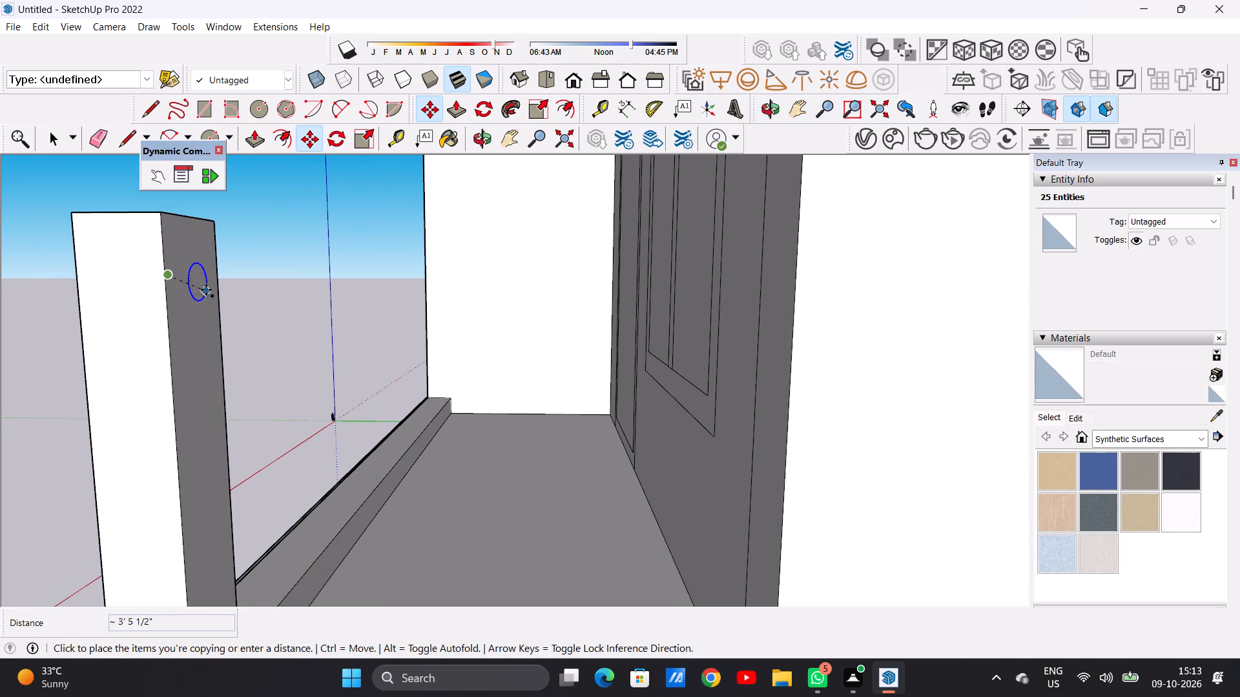
{"action": "left_click", "coordinate": [206, 290]}
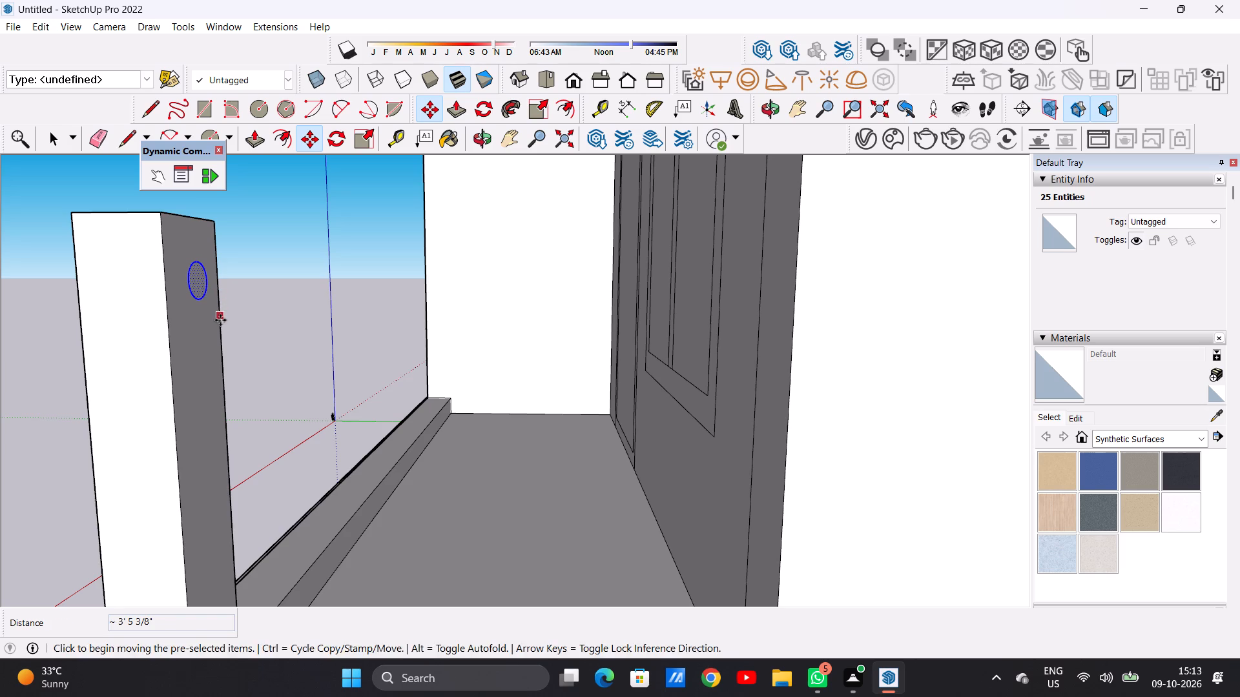
{"action": "key", "text": "space"}
Examine the copied circle on the corner post's rear face and the balcony front from several viewpoints.
{"action": "middle_click", "coordinate": [238, 332]}
{"action": "scroll", "coordinate": [234, 327], "scroll_direction": "down", "scroll_amount": 9}
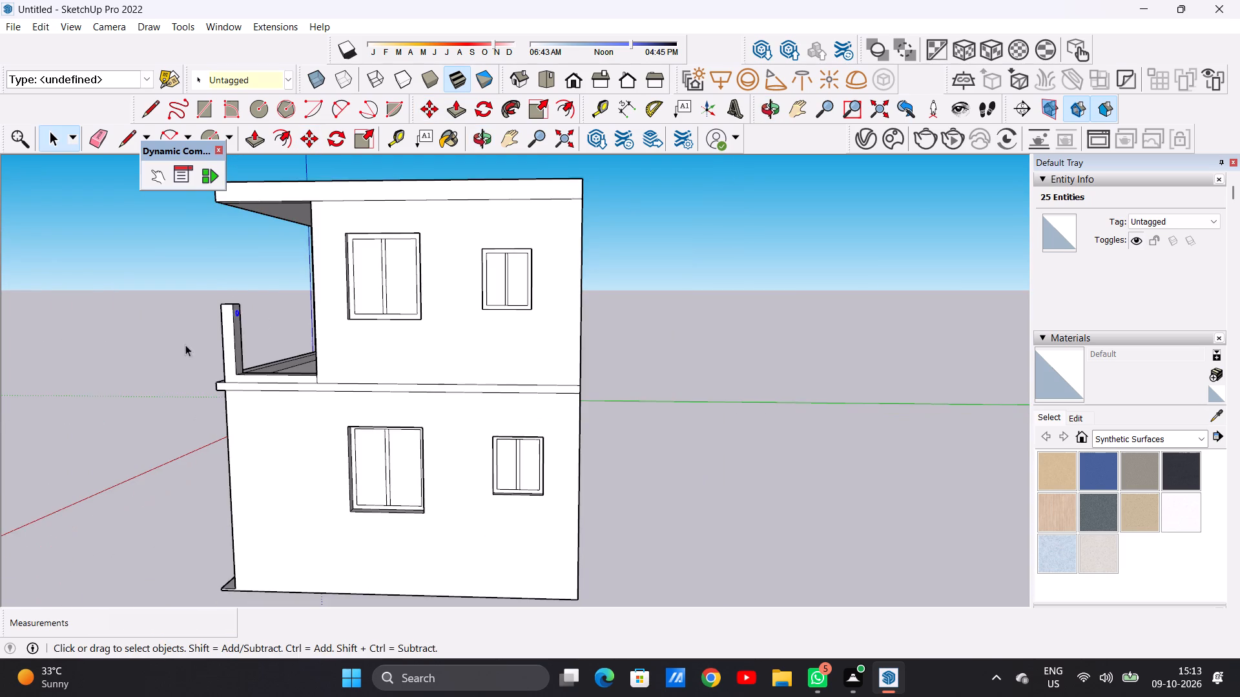
{"action": "middle_click_drag", "start_coordinate": [185, 345], "coordinate": [122, 346]}
{"action": "scroll", "coordinate": [251, 316], "scroll_direction": "up", "scroll_amount": 20}
{"action": "scroll", "coordinate": [251, 316], "scroll_direction": "up", "scroll_amount": 5}
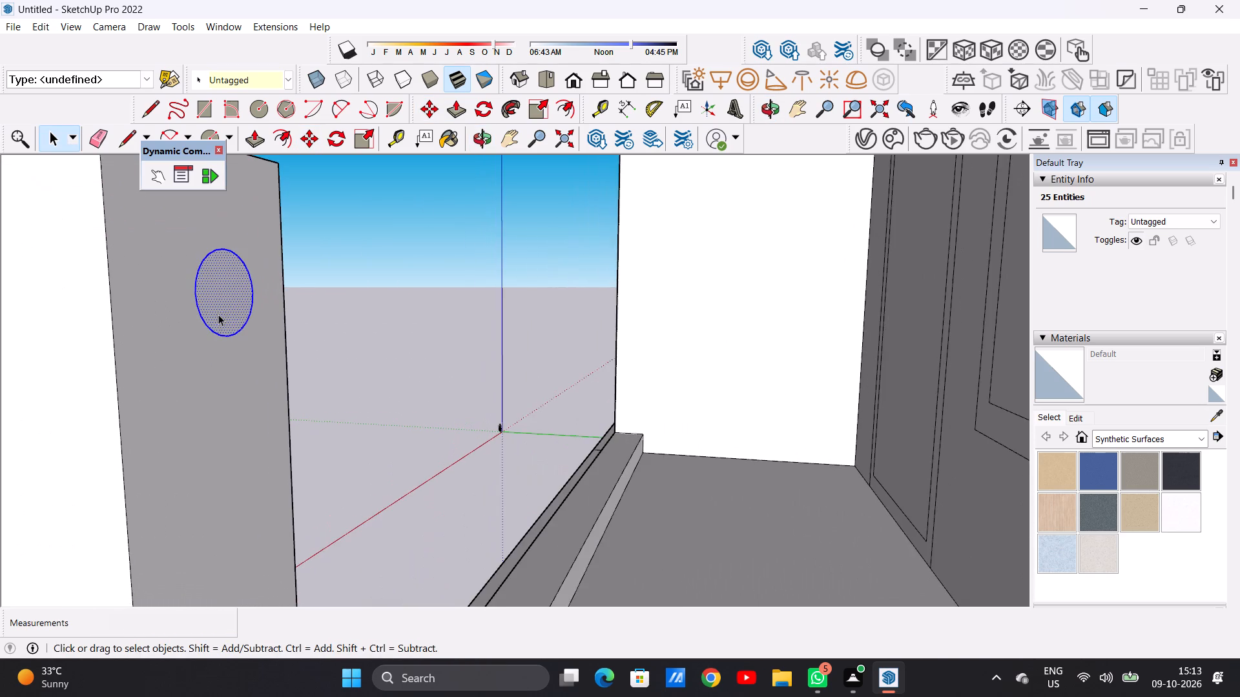
{"action": "scroll", "coordinate": [218, 314], "scroll_direction": "up", "scroll_amount": 1}
{"action": "middle_click_drag", "start_coordinate": [244, 327], "coordinate": [96, 342]}
{"action": "scroll", "coordinate": [316, 325], "scroll_direction": "down", "scroll_amount": 4}
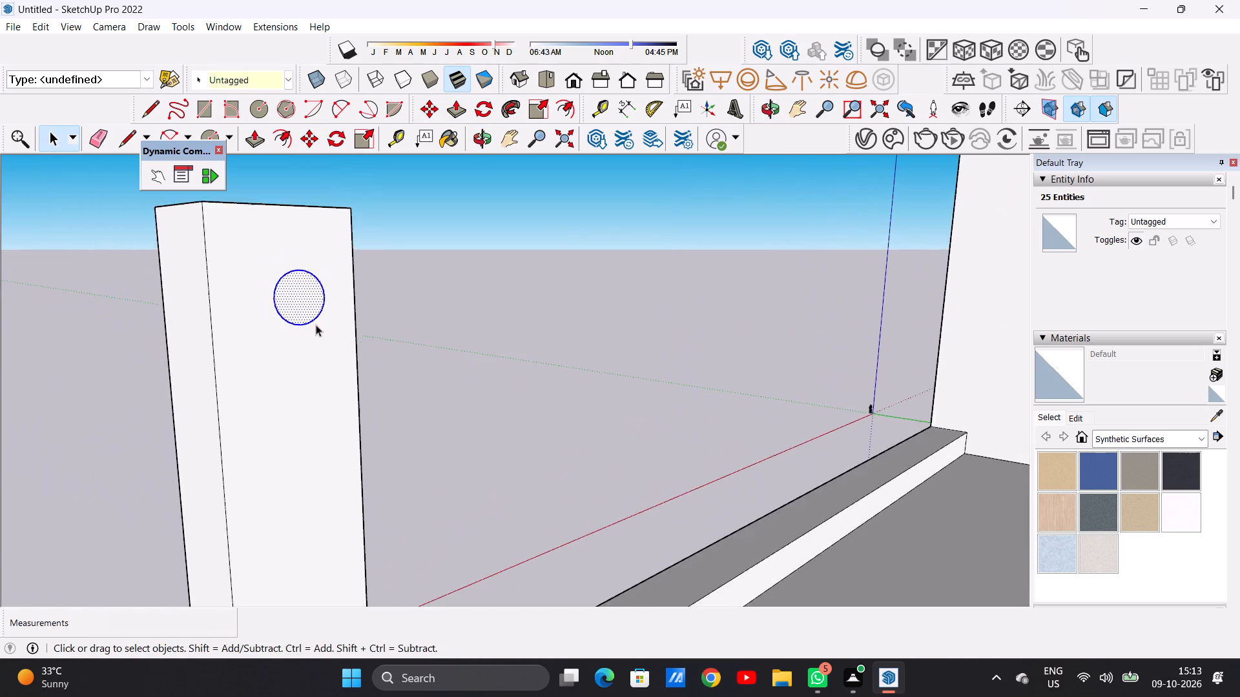
{"action": "scroll", "coordinate": [316, 325], "scroll_direction": "down", "scroll_amount": 5}
{"action": "middle_click_drag", "start_coordinate": [353, 348], "coordinate": [312, 351]}
{"action": "middle_click_drag", "start_coordinate": [212, 359], "coordinate": [251, 361]}
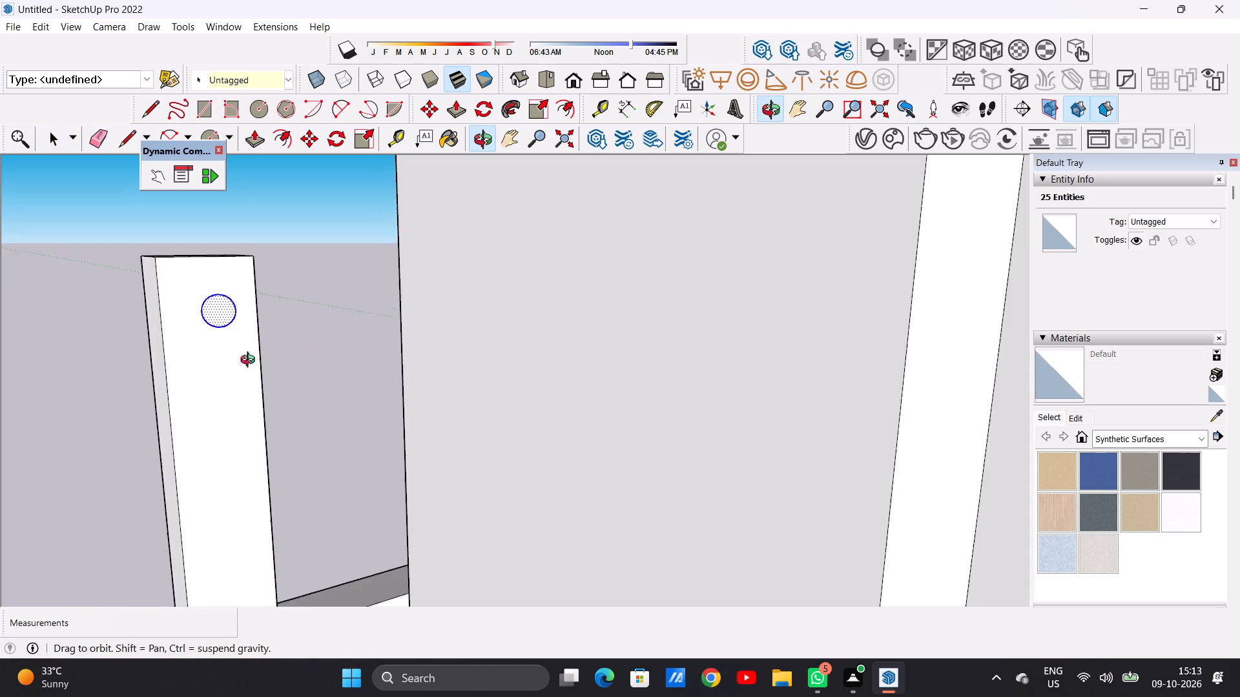
{"action": "middle_click_drag", "start_coordinate": [251, 361], "coordinate": [422, 365]}
{"action": "scroll", "coordinate": [457, 350], "scroll_direction": "down", "scroll_amount": 20}
{"action": "scroll", "coordinate": [457, 350], "scroll_direction": "down", "scroll_amount": 3}
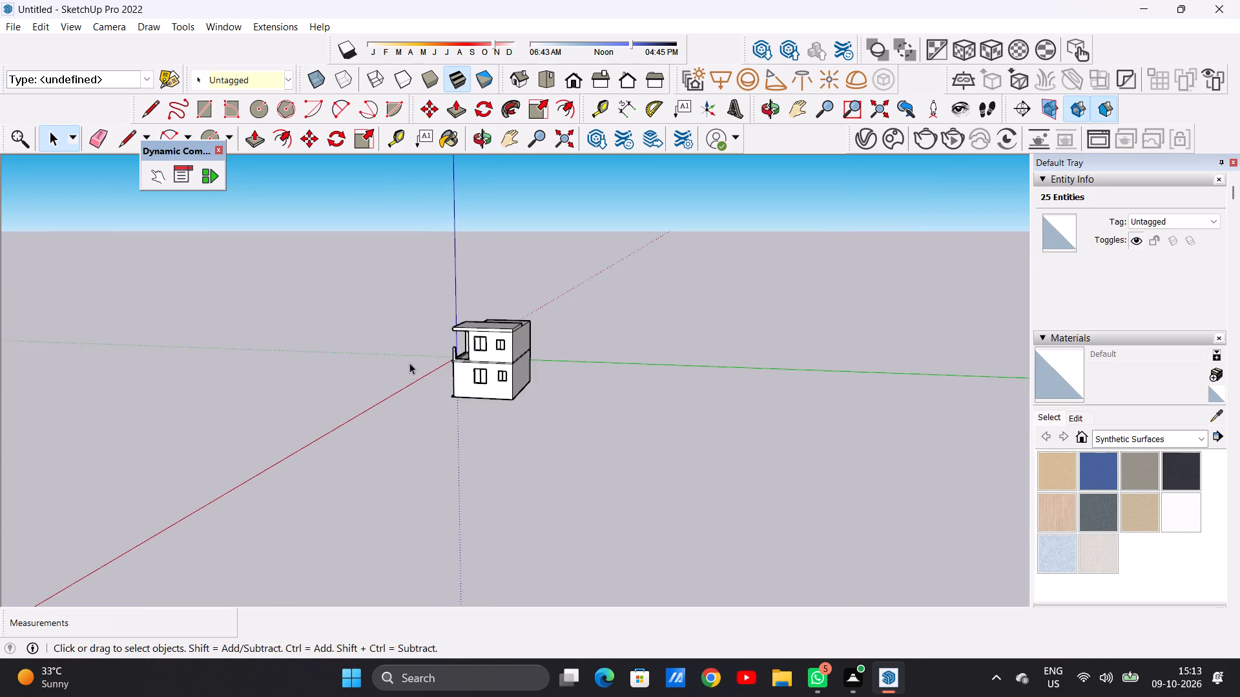
{"action": "middle_click_drag", "start_coordinate": [409, 371], "coordinate": [641, 372]}
{"action": "middle_click_drag", "start_coordinate": [455, 367], "coordinate": [615, 367]}
{"action": "scroll", "coordinate": [513, 355], "scroll_direction": "up", "scroll_amount": 15}
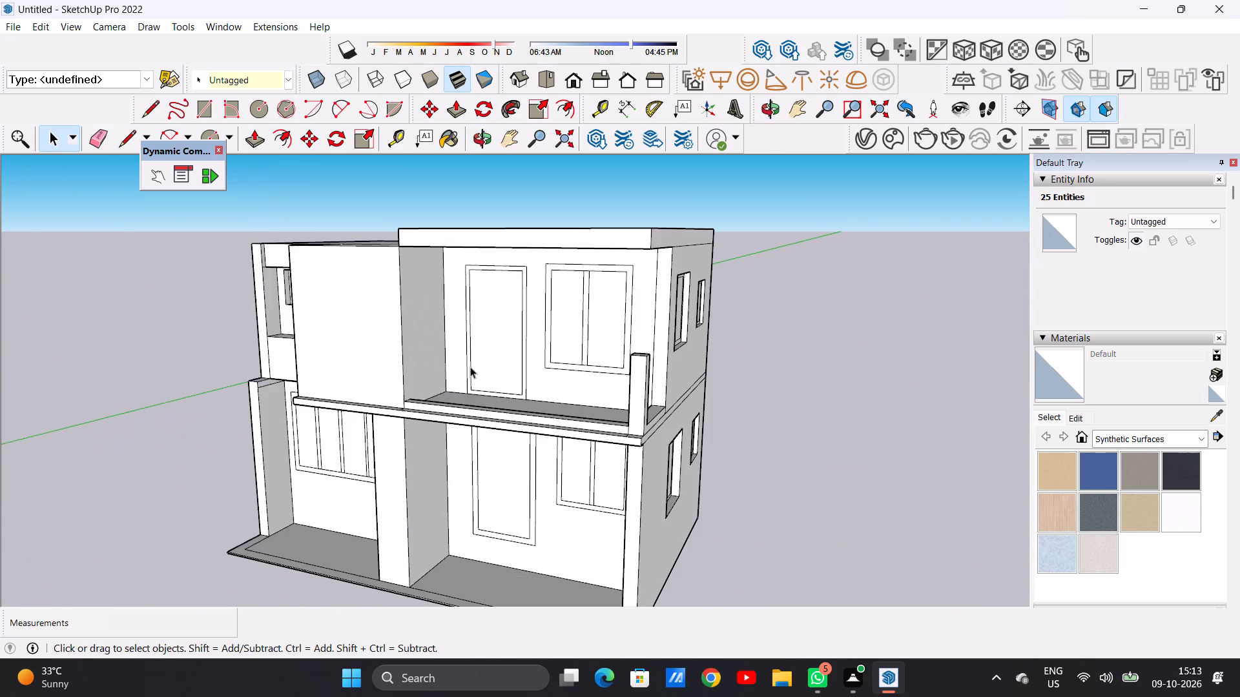
Copy the circle on the post's inner side face about 21' 8 3/4" straight down, near the base of the post.
{"action": "middle_click_drag", "start_coordinate": [453, 392], "coordinate": [745, 381]}
{"action": "scroll", "coordinate": [670, 314], "scroll_direction": "up", "scroll_amount": 8}
{"action": "scroll", "coordinate": [632, 379], "scroll_direction": "up", "scroll_amount": 1}
{"action": "middle_click_drag", "start_coordinate": [686, 407], "coordinate": [688, 407]}
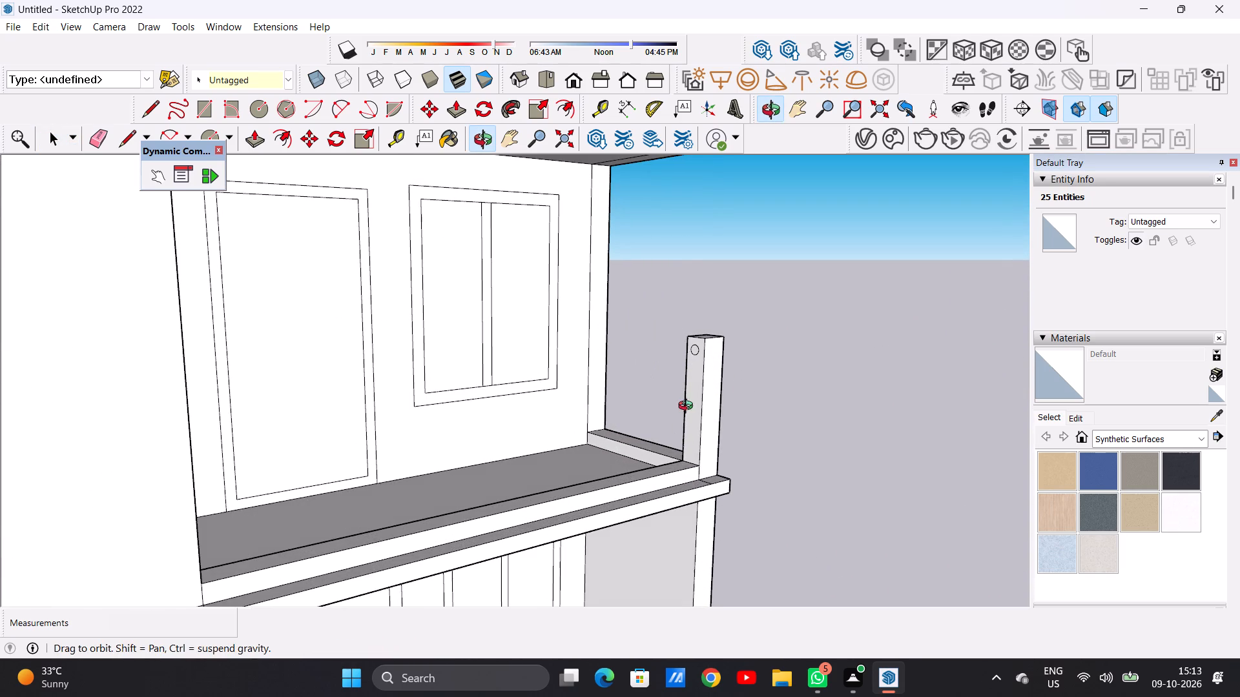
{"action": "middle_click_drag", "start_coordinate": [688, 407], "coordinate": [710, 409]}
{"action": "scroll", "coordinate": [716, 381], "scroll_direction": "up", "scroll_amount": 14}
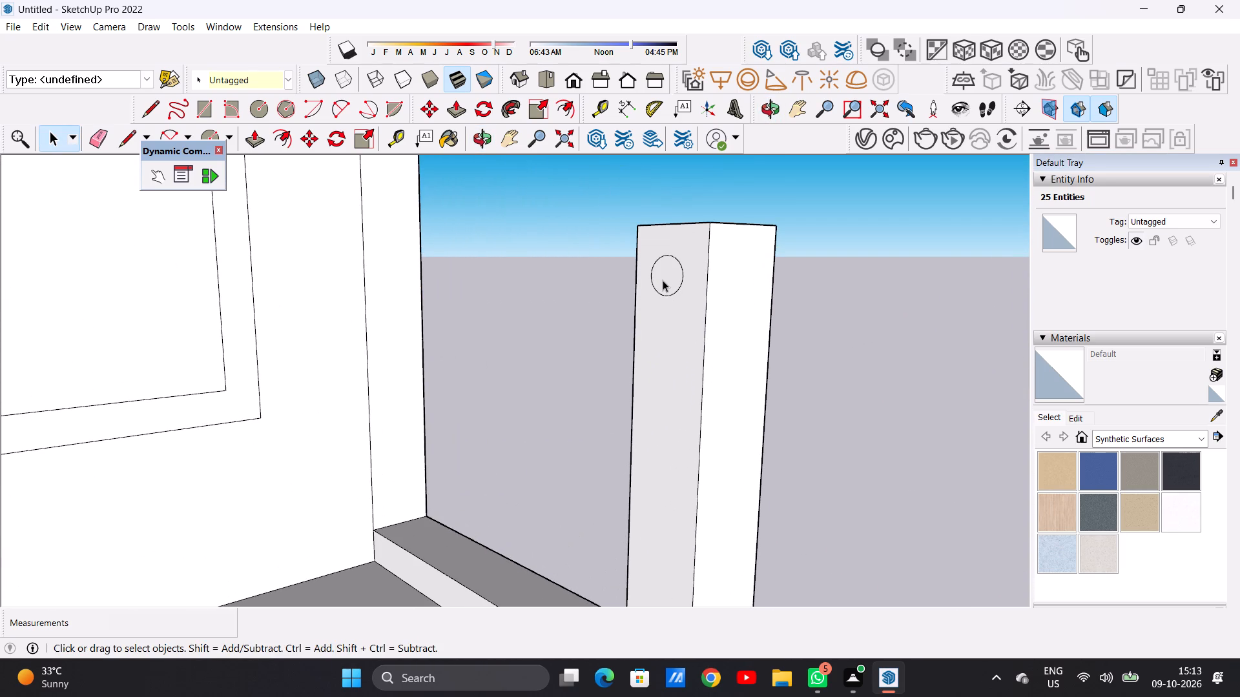
{"action": "double_click", "coordinate": [663, 278]}
{"action": "key", "text": "m"}
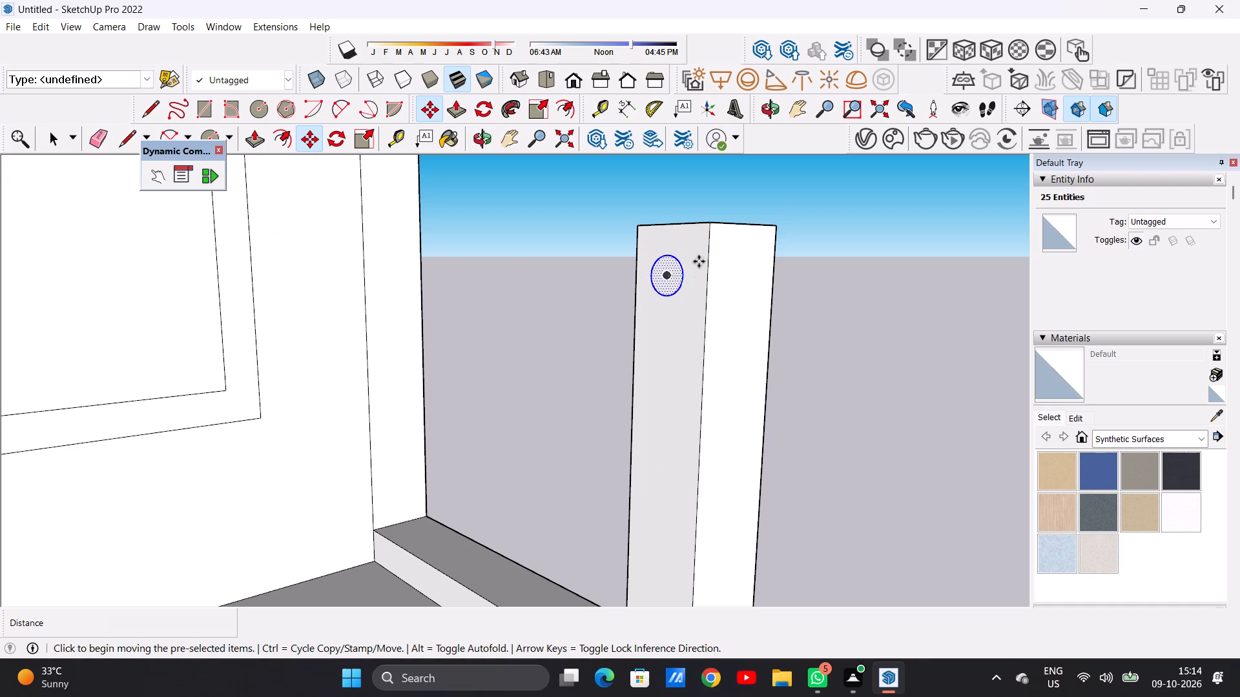
{"action": "left_click", "coordinate": [666, 298]}
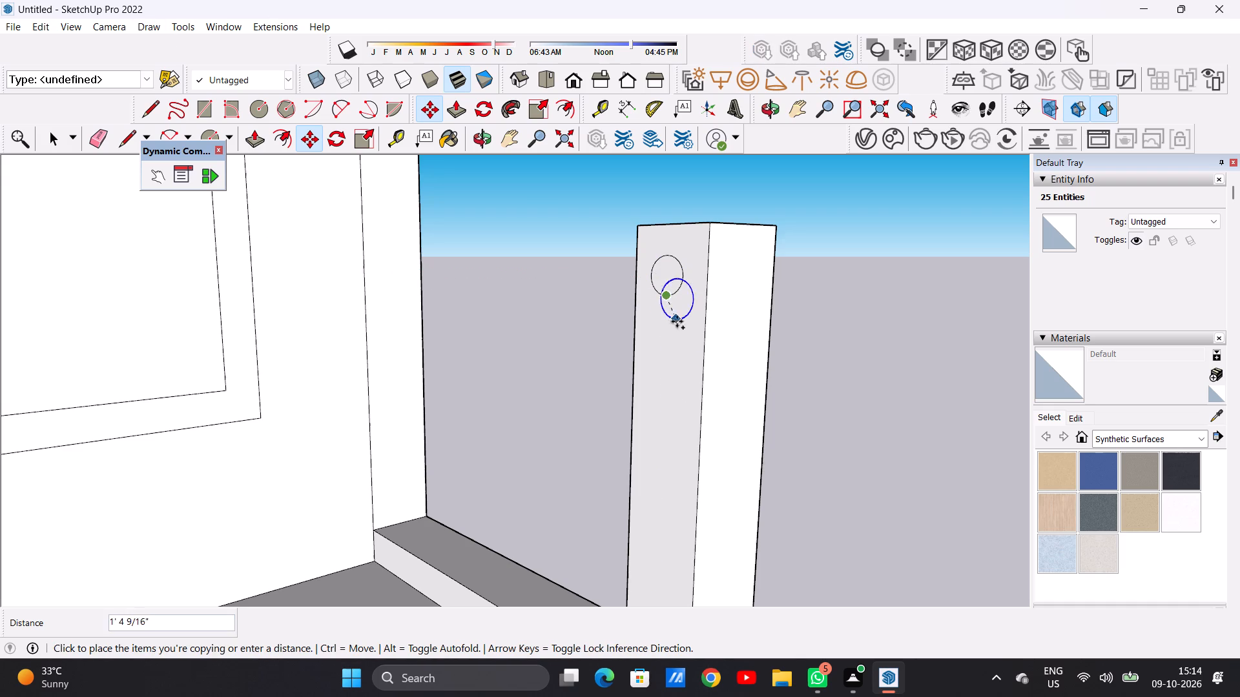
{"action": "scroll", "coordinate": [676, 443], "scroll_direction": "down", "scroll_amount": 12}
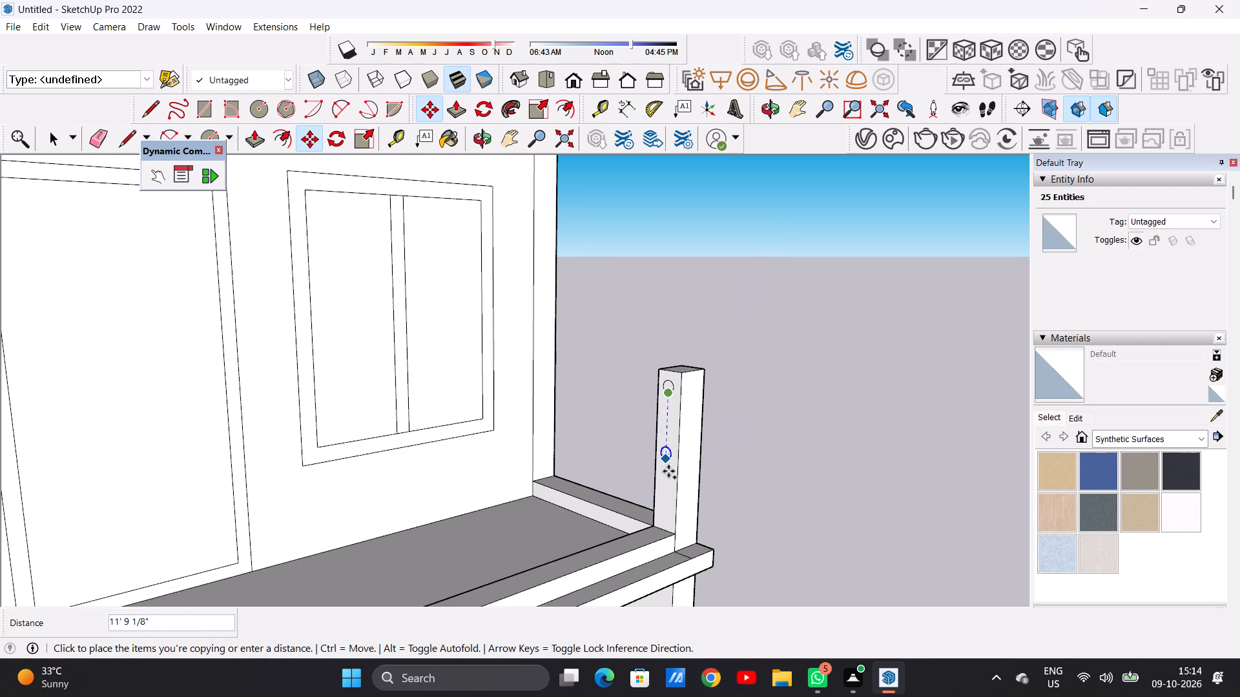
{"action": "scroll", "coordinate": [670, 509], "scroll_direction": "up", "scroll_amount": 8}
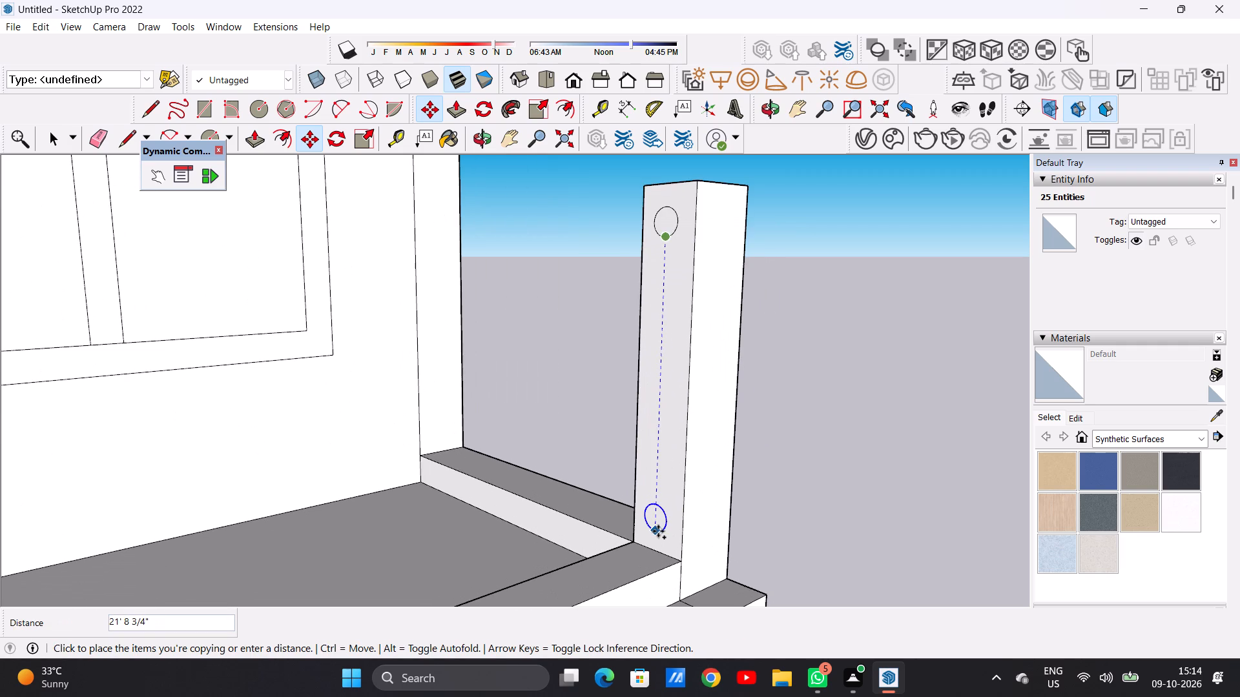
{"action": "left_click", "coordinate": [658, 531]}
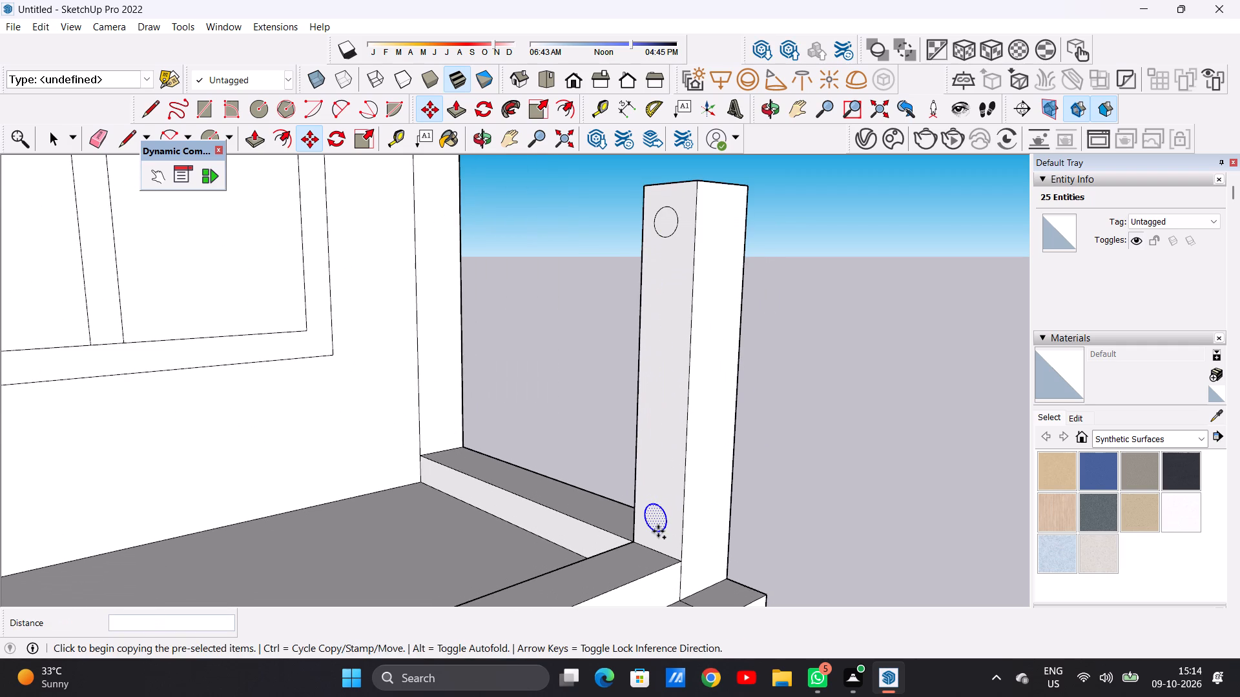
Place four more circle copies between the top and bottom circles on the post's inner side face, spaced about 4' 3 11/16" apart.
{"action": "left_click", "coordinate": [658, 531]}
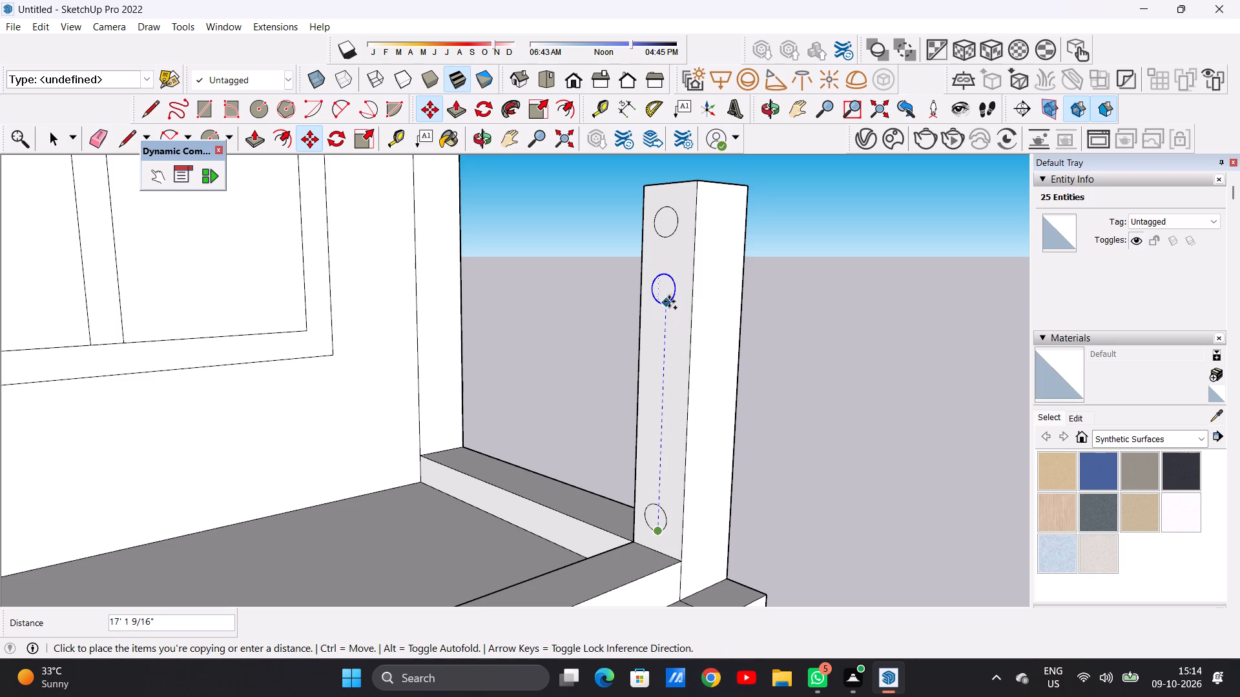
{"action": "left_click", "coordinate": [671, 294]}
{"action": "left_click", "coordinate": [671, 294]}
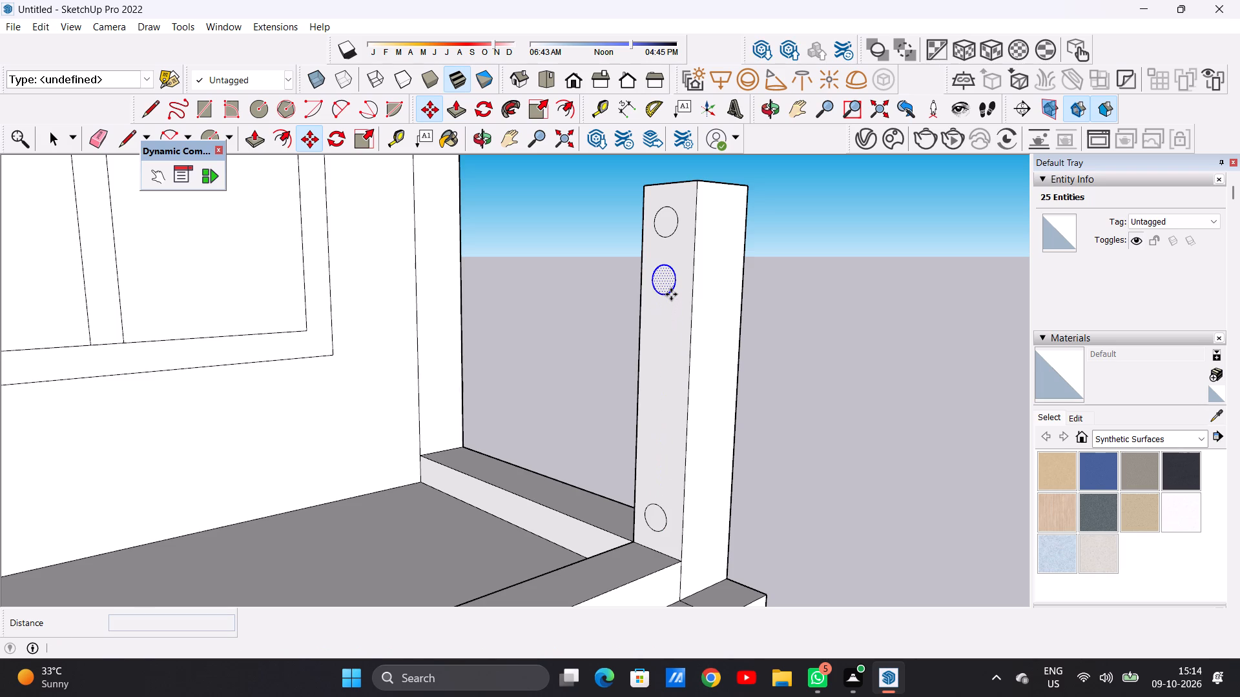
{"action": "left_click", "coordinate": [671, 294]}
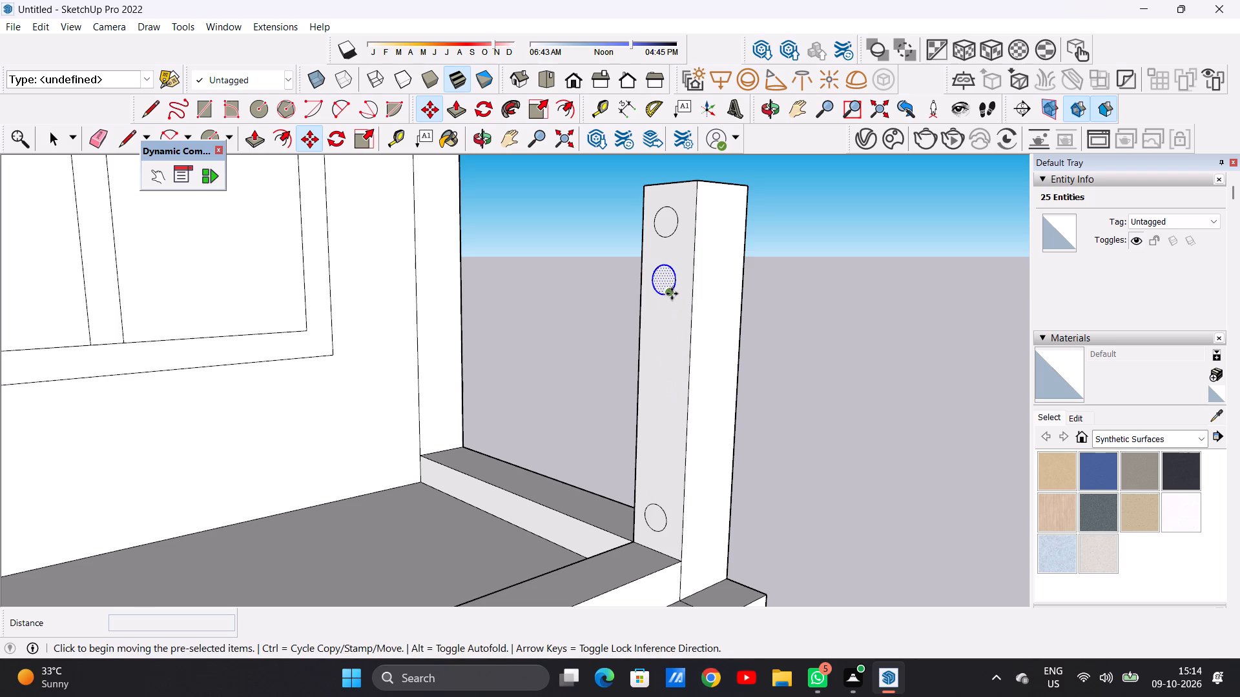
{"action": "key", "text": "m"}
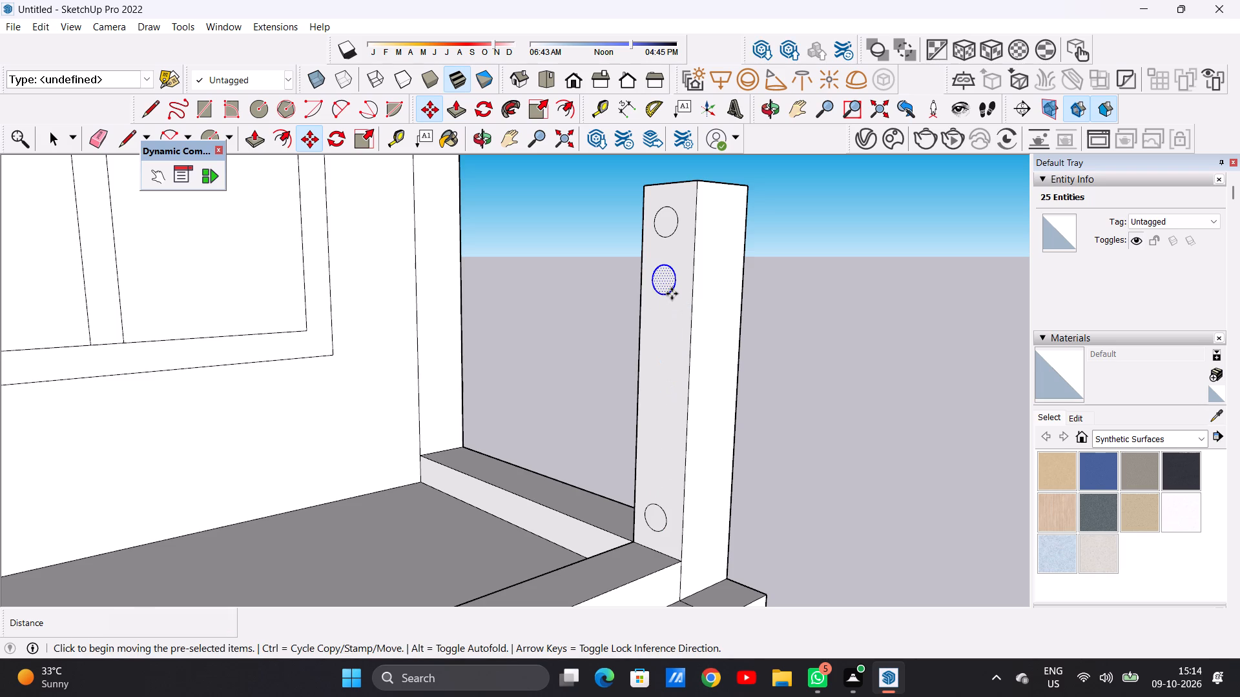
{"action": "left_click", "coordinate": [672, 294]}
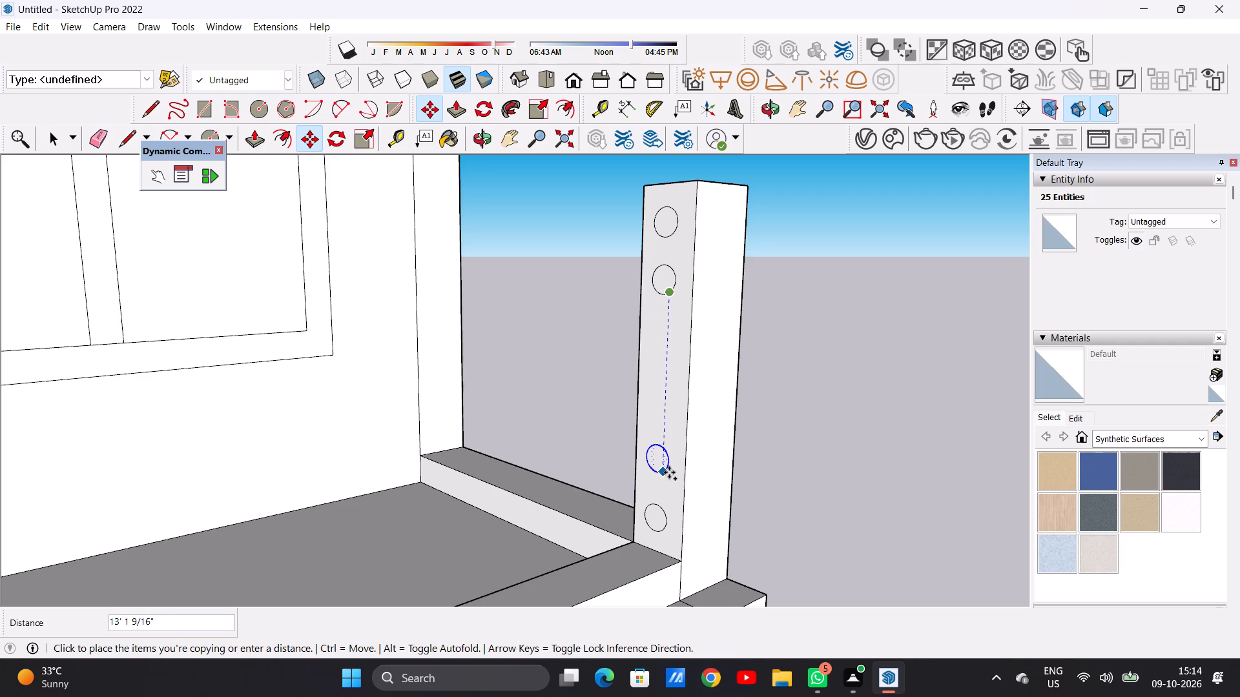
{"action": "left_click", "coordinate": [669, 472]}
{"action": "left_click", "coordinate": [669, 472]}
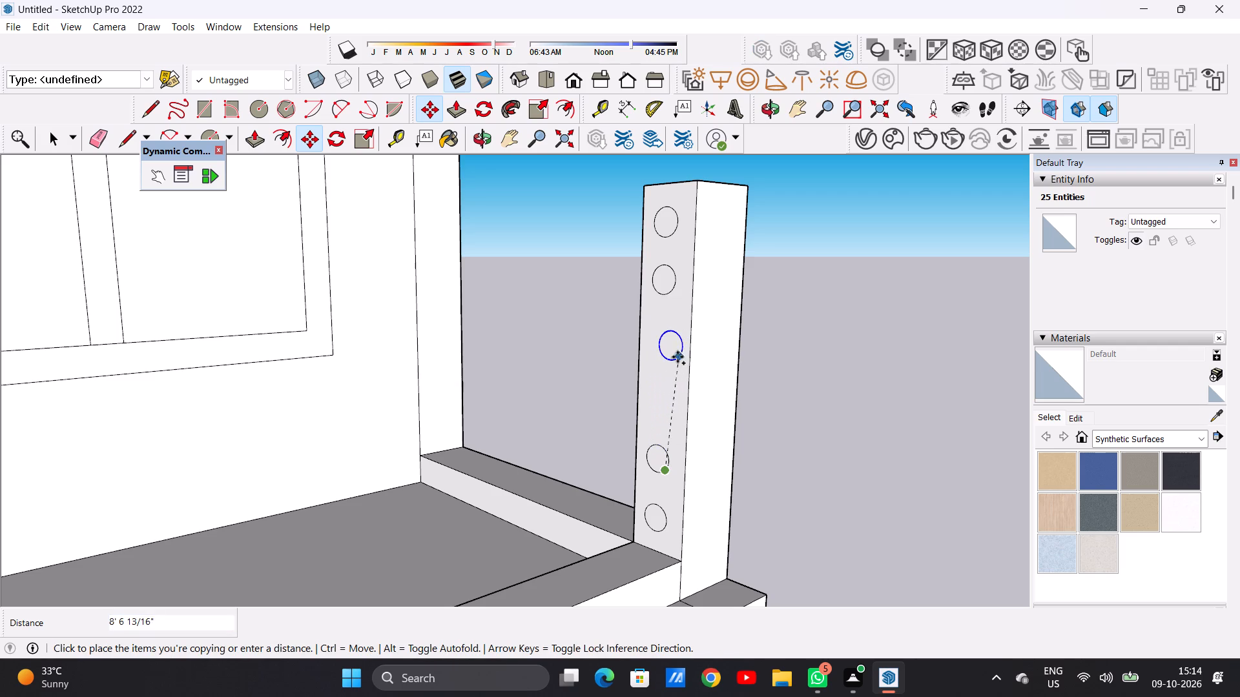
{"action": "left_click", "coordinate": [670, 353]}
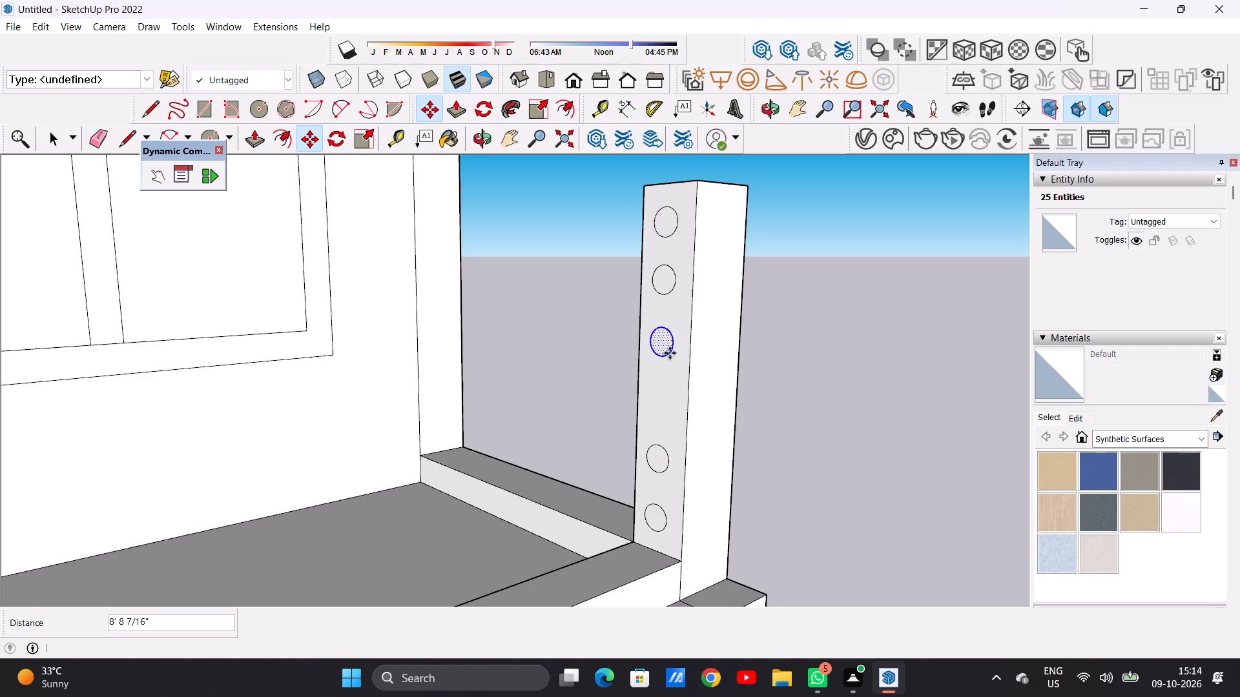
{"action": "left_click", "coordinate": [670, 353]}
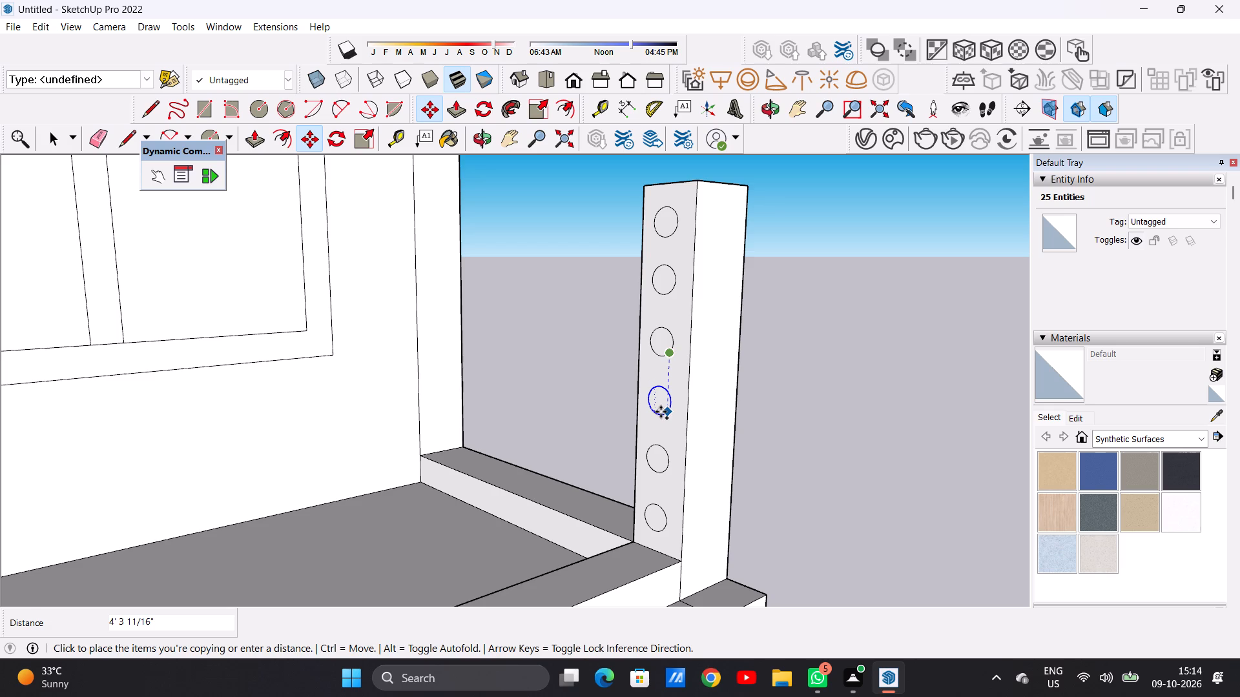
{"action": "left_click", "coordinate": [661, 412]}
{"action": "key", "text": "space"}
{"action": "left_click", "coordinate": [818, 409]}
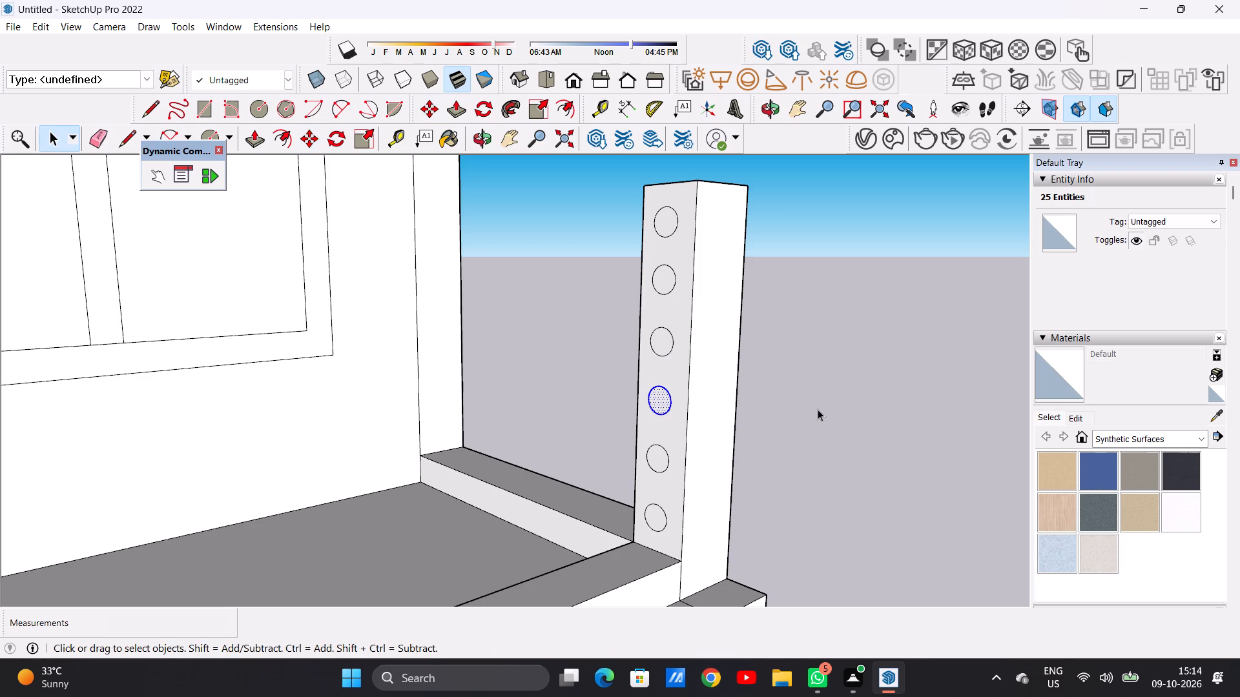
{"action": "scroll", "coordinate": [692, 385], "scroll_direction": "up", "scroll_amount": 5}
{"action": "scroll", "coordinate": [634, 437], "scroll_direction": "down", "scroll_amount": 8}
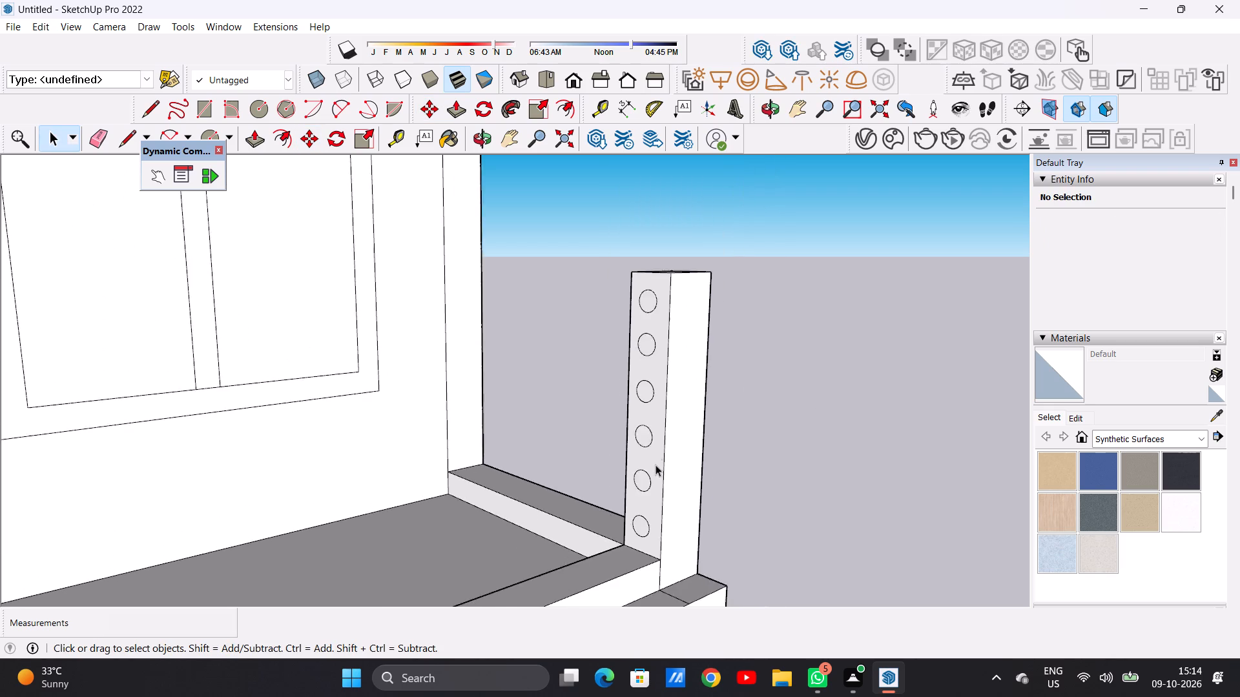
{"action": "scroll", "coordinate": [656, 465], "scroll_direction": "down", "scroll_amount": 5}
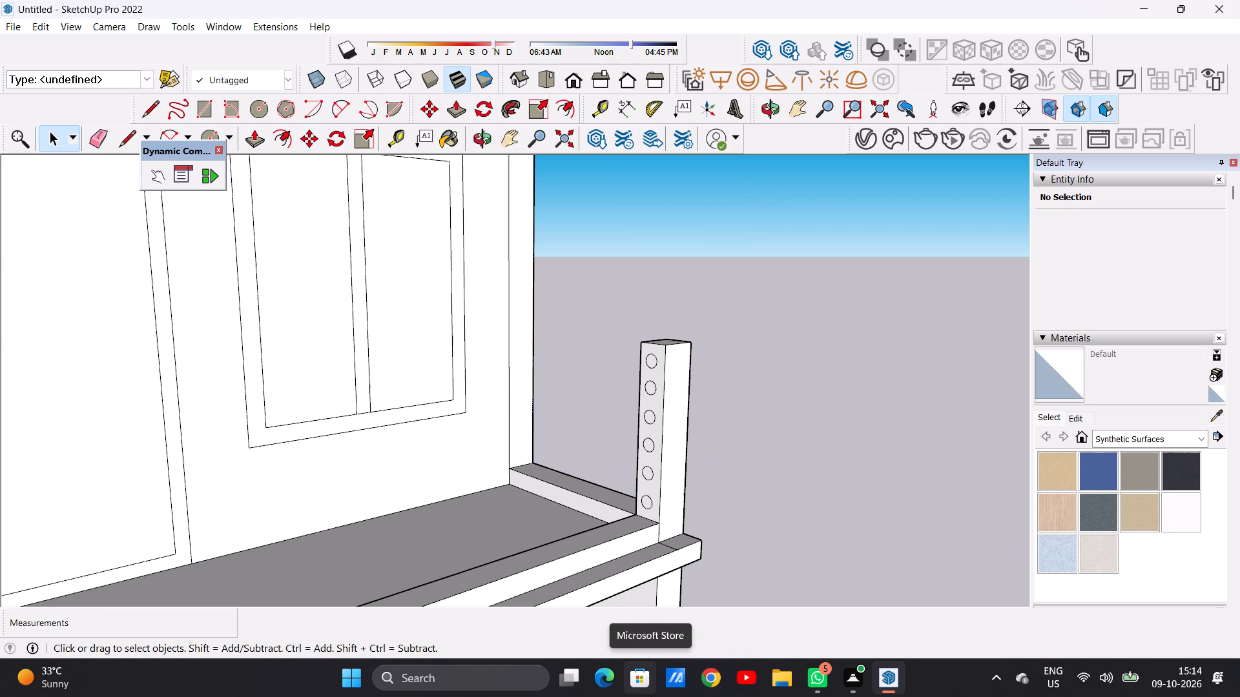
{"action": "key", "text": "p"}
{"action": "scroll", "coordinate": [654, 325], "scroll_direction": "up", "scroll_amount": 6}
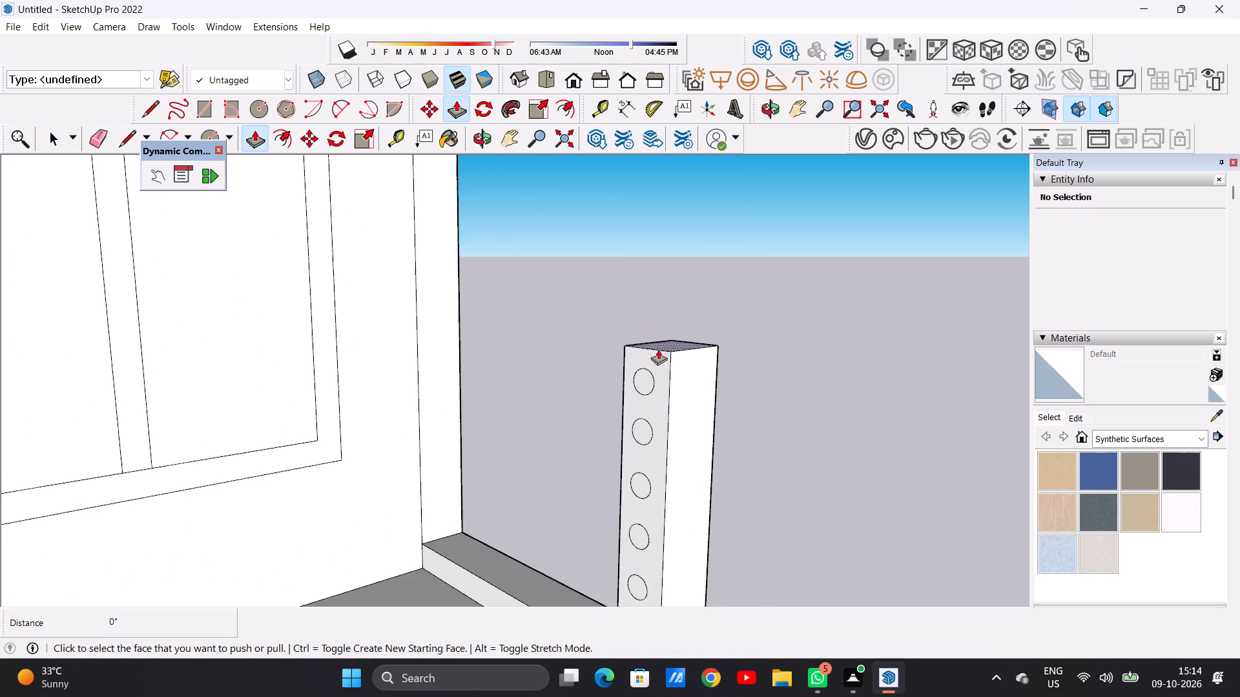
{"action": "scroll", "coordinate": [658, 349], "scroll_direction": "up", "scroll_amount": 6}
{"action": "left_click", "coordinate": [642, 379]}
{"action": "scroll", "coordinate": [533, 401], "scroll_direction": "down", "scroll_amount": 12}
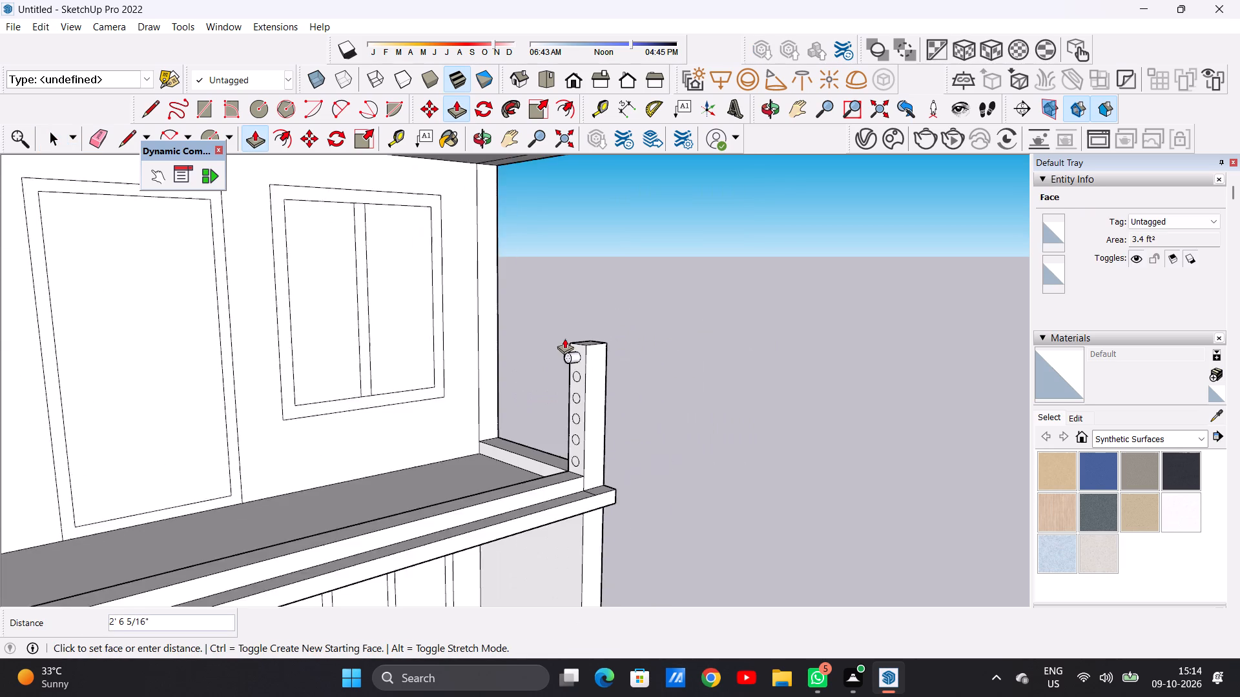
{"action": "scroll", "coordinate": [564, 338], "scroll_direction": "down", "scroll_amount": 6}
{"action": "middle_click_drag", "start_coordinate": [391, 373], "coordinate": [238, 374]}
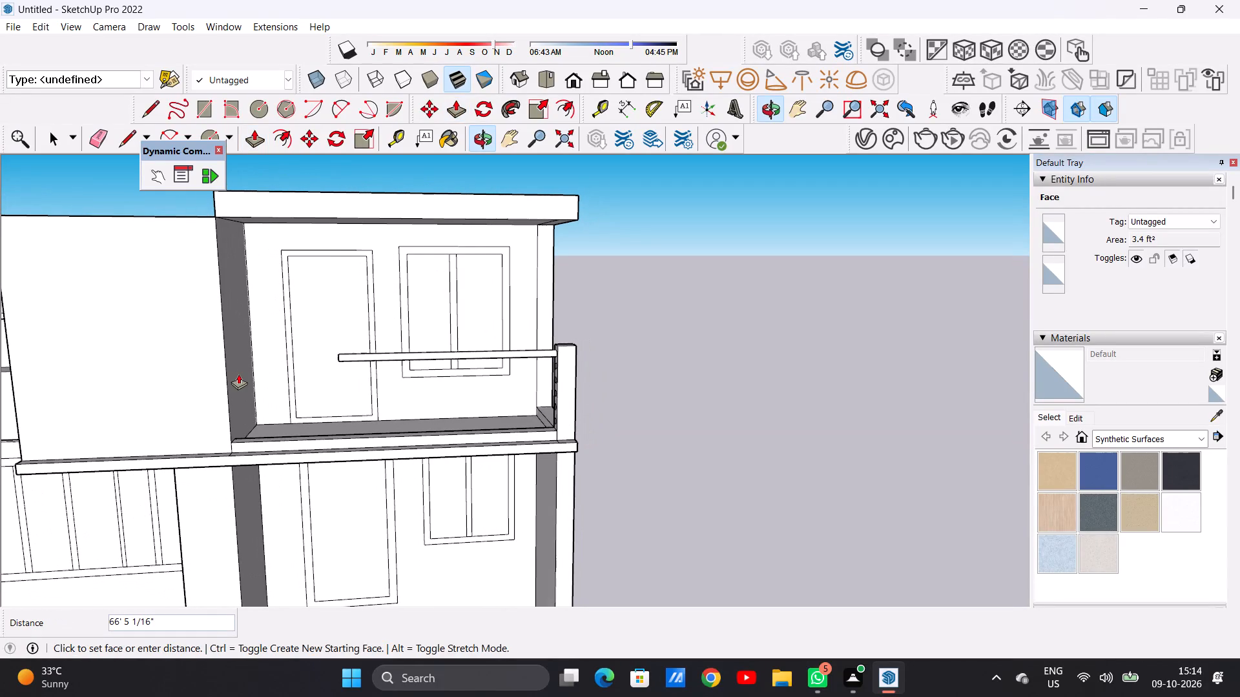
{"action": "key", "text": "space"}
Copy the circle on the corner post's rear face about 20' 8 7/16" straight down, near the base of the post.
{"action": "middle_click_drag", "start_coordinate": [666, 367], "coordinate": [124, 453]}
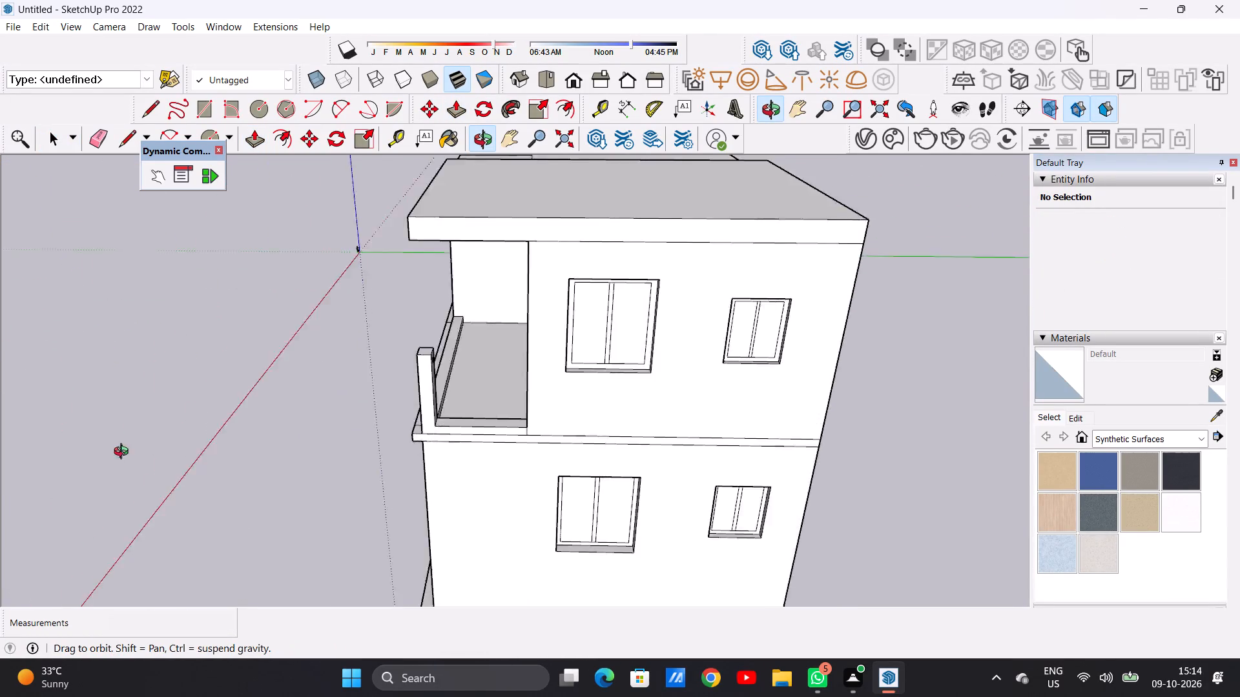
{"action": "middle_click_drag", "start_coordinate": [124, 453], "coordinate": [18, 413]}
{"action": "scroll", "coordinate": [434, 380], "scroll_direction": "up", "scroll_amount": 6}
{"action": "middle_click_drag", "start_coordinate": [459, 395], "coordinate": [363, 410]}
{"action": "scroll", "coordinate": [369, 334], "scroll_direction": "up", "scroll_amount": 3}
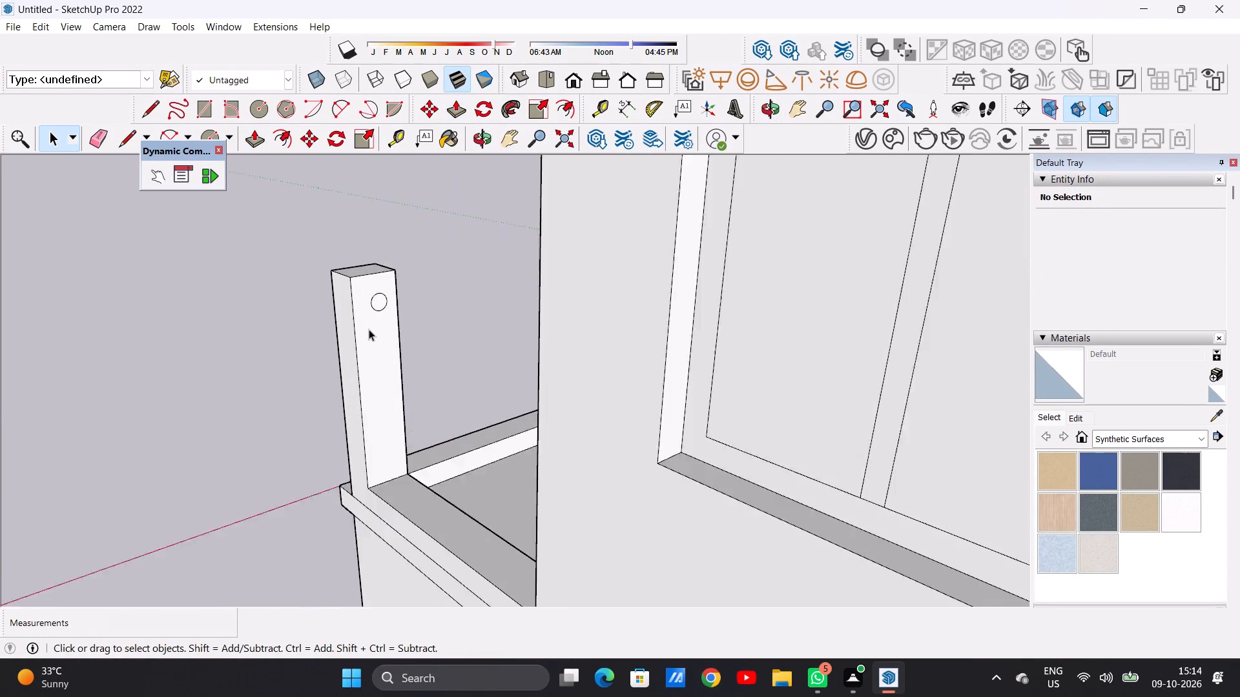
{"action": "scroll", "coordinate": [369, 329], "scroll_direction": "up", "scroll_amount": 9}
{"action": "double_click", "coordinate": [373, 289]}
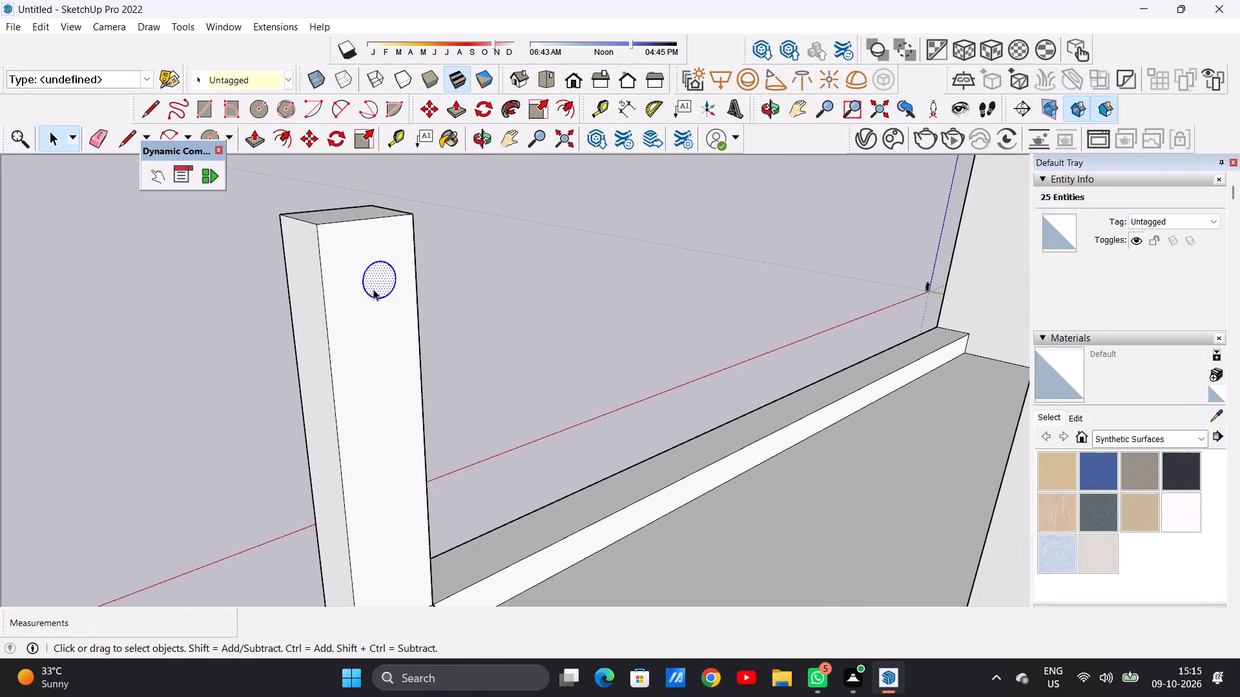
{"action": "key", "text": "m"}
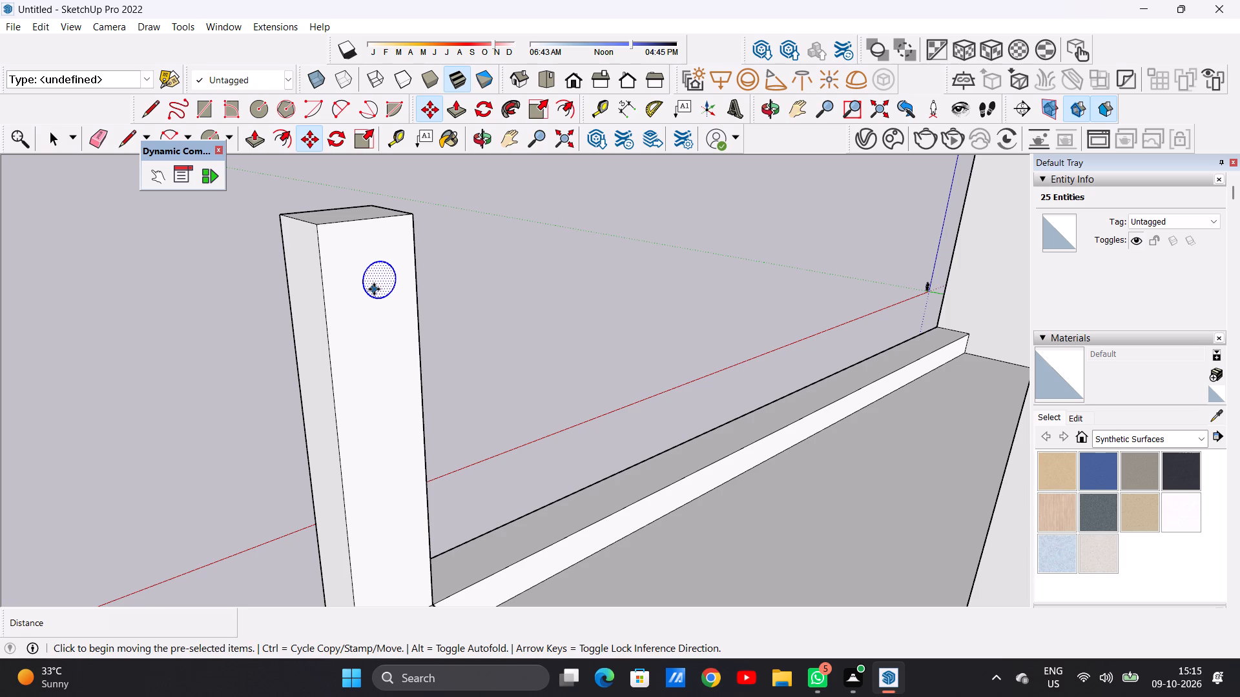
{"action": "left_click", "coordinate": [387, 299]}
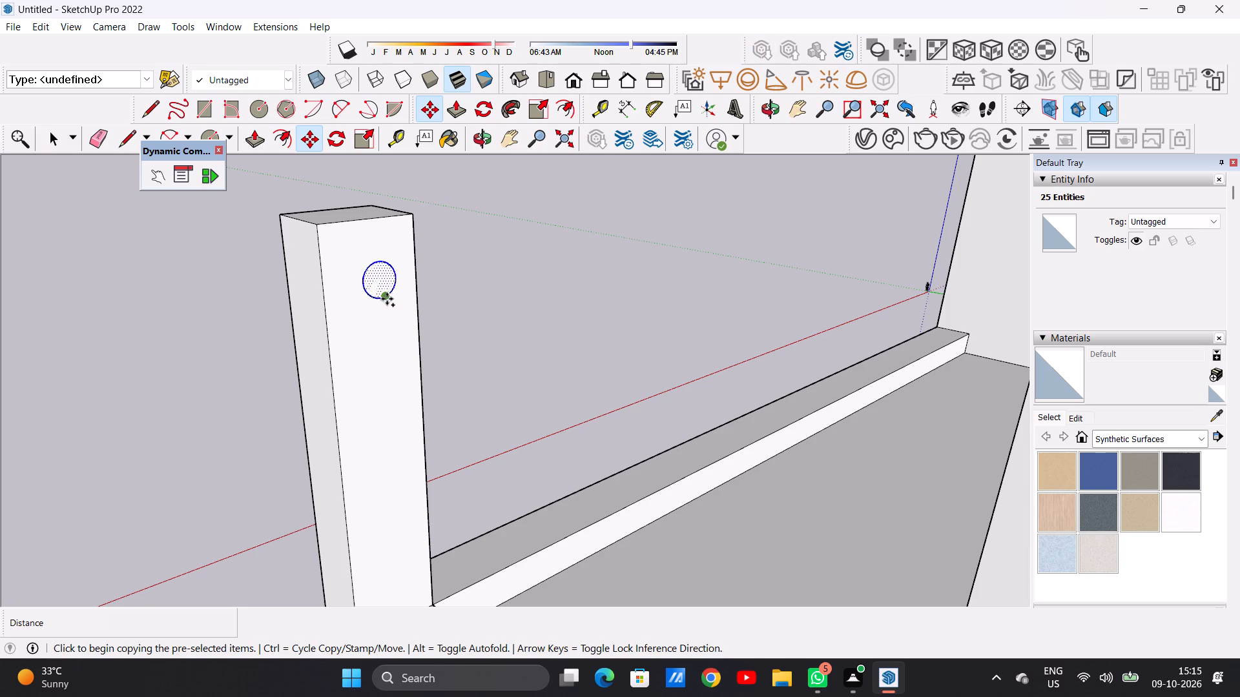
{"action": "scroll", "coordinate": [395, 353], "scroll_direction": "down", "scroll_amount": 7}
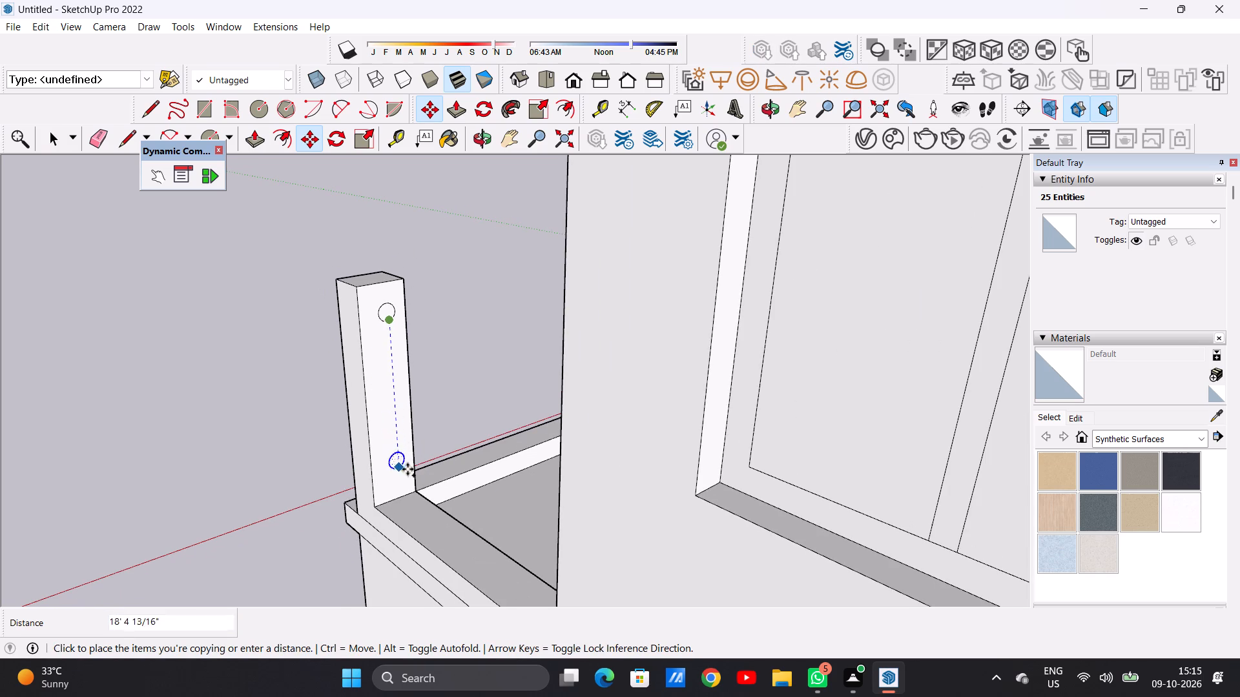
{"action": "left_click", "coordinate": [408, 483]}
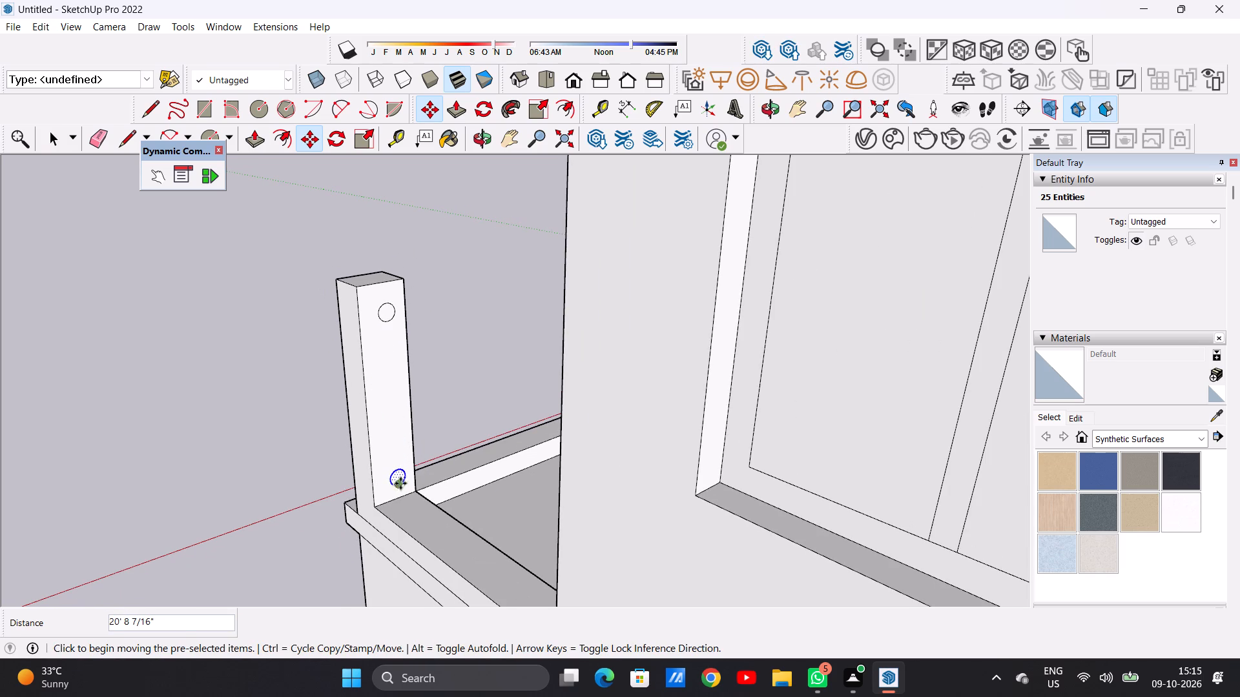
Place three more circle copies between the top and bottom circles on the post's rear face, spaced about 5' apart.
{"action": "left_click", "coordinate": [403, 483]}
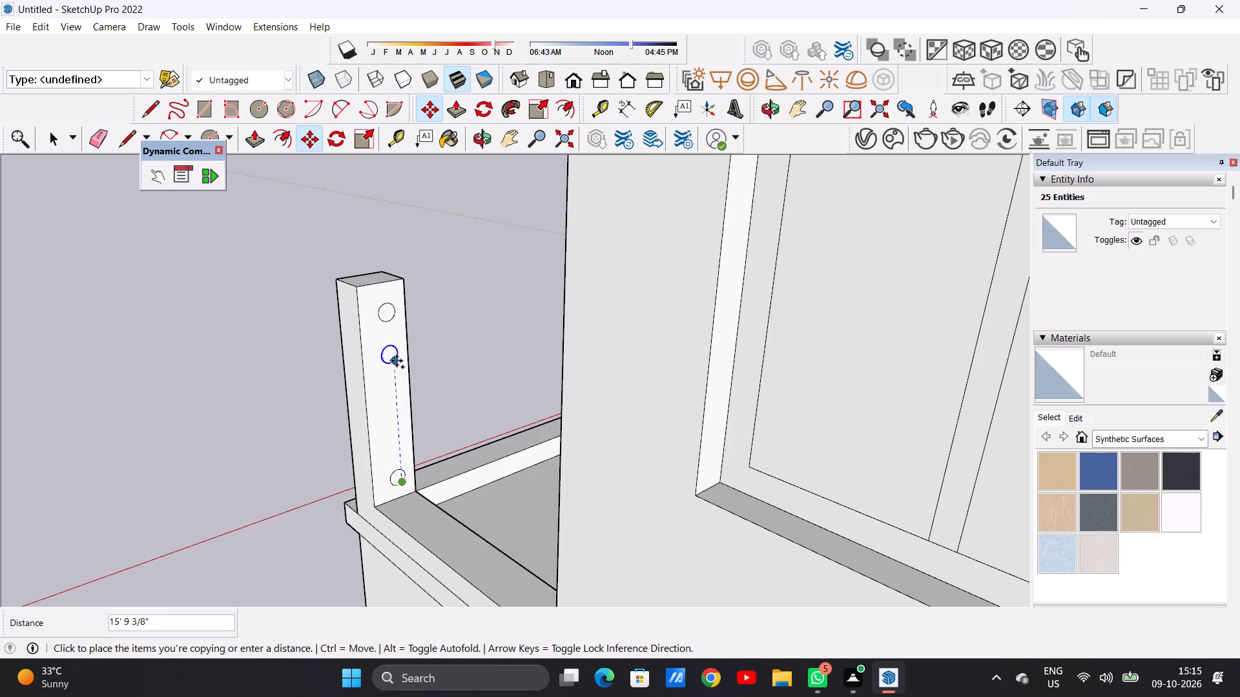
{"action": "left_click", "coordinate": [397, 356]}
{"action": "left_click", "coordinate": [397, 356]}
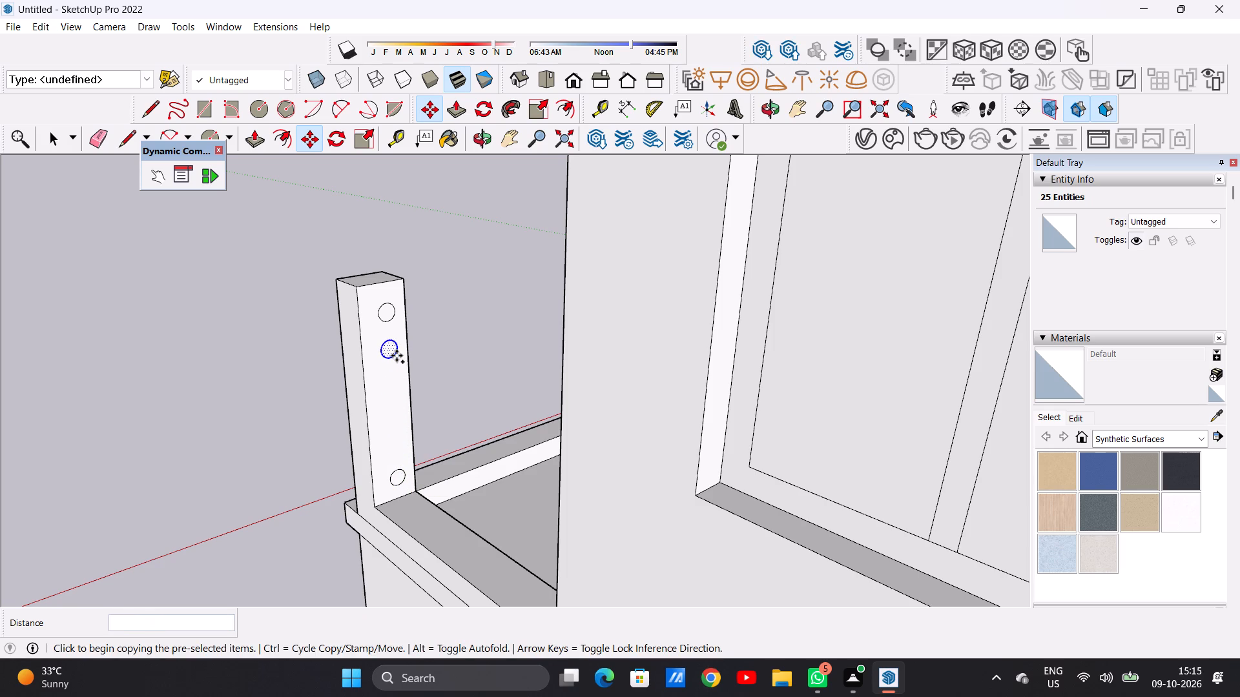
{"action": "left_click", "coordinate": [403, 439]}
{"action": "left_click", "coordinate": [403, 439]}
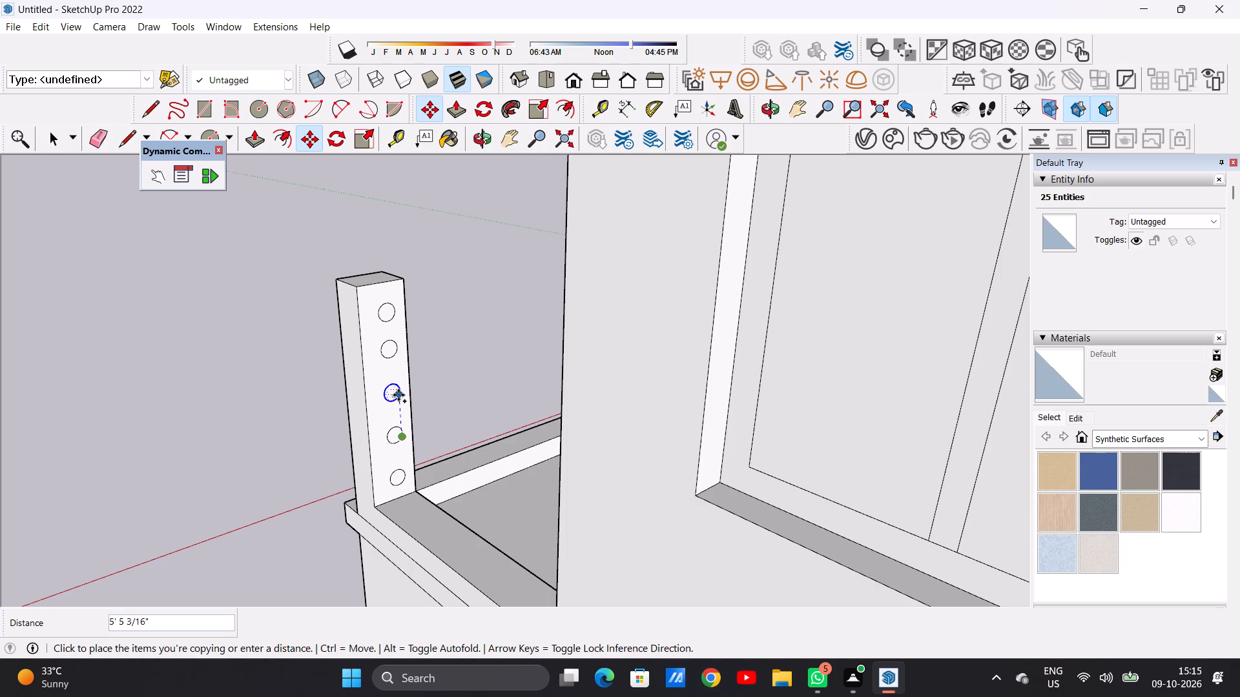
{"action": "left_click", "coordinate": [398, 395]}
{"action": "key", "text": "space"}
{"action": "left_click", "coordinate": [315, 386]}
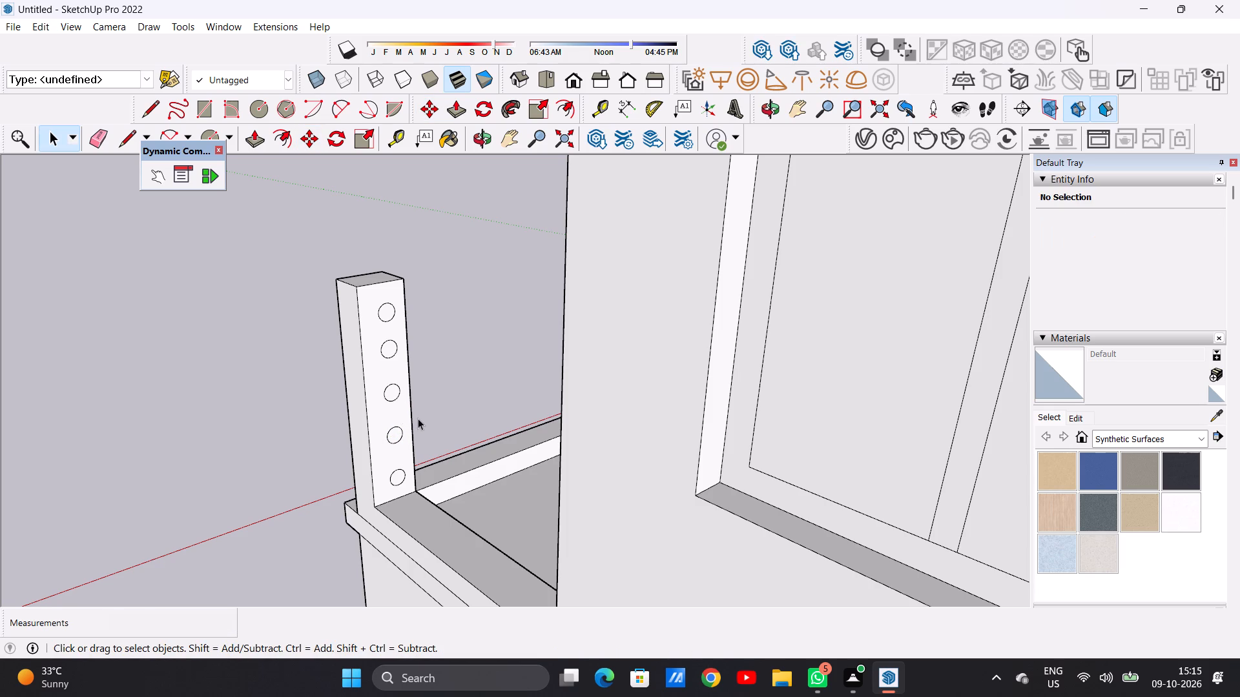
Push/Pull the top circle on the post's inner side face about 98' 2 7/16" to the projecting block's side wall, forming a round rail.
{"action": "scroll", "coordinate": [430, 427], "scroll_direction": "down", "scroll_amount": 4}
{"action": "middle_click_drag", "start_coordinate": [362, 423], "coordinate": [774, 408]}
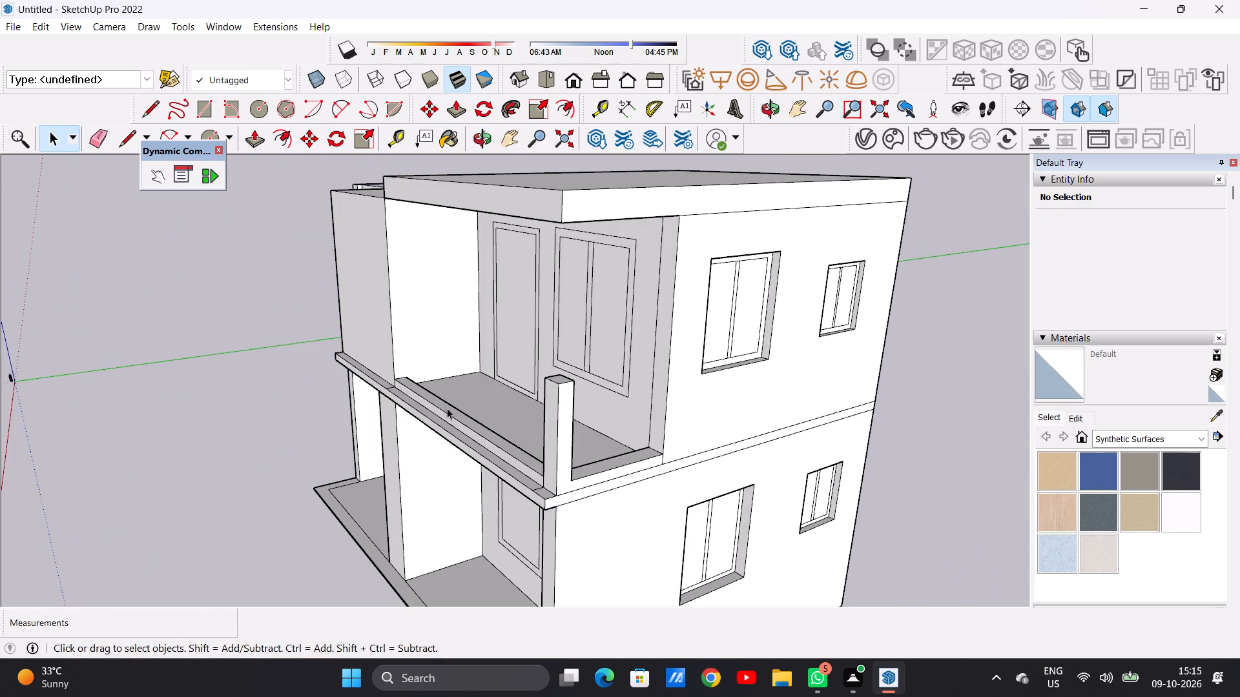
{"action": "middle_click_drag", "start_coordinate": [422, 408], "coordinate": [800, 388]}
{"action": "middle_click_drag", "start_coordinate": [682, 383], "coordinate": [685, 383]}
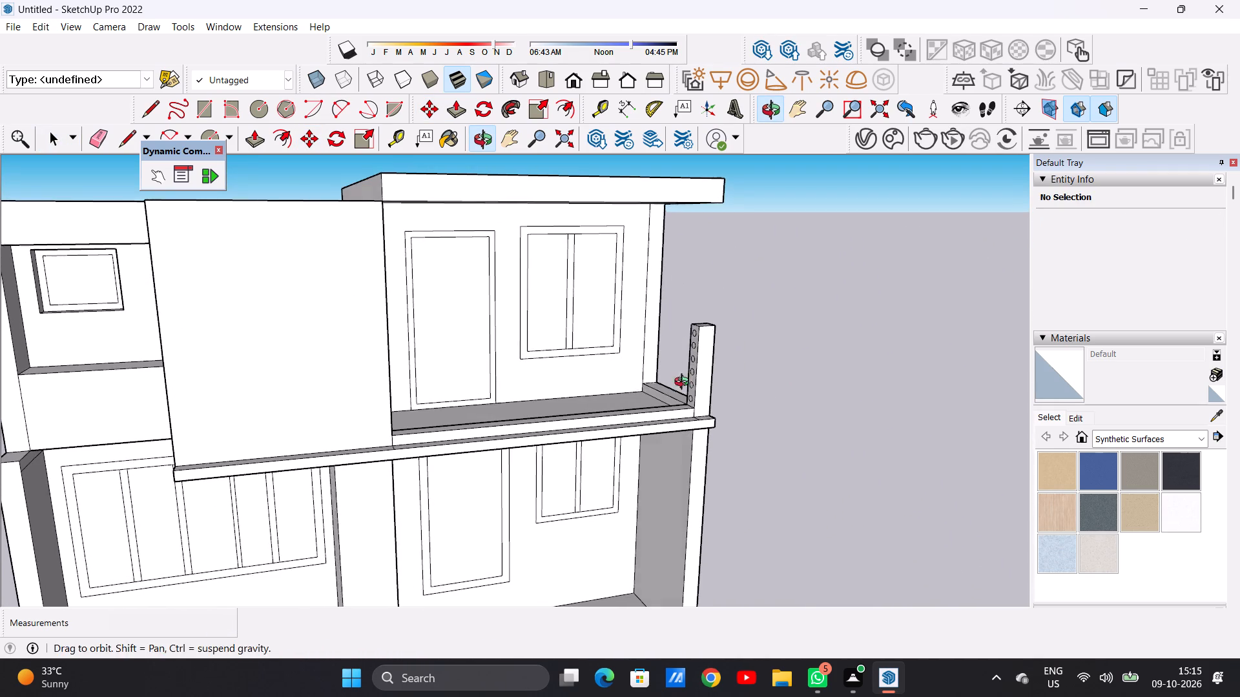
{"action": "middle_click_drag", "start_coordinate": [685, 383], "coordinate": [768, 384]}
{"action": "scroll", "coordinate": [701, 324], "scroll_direction": "up", "scroll_amount": 15}
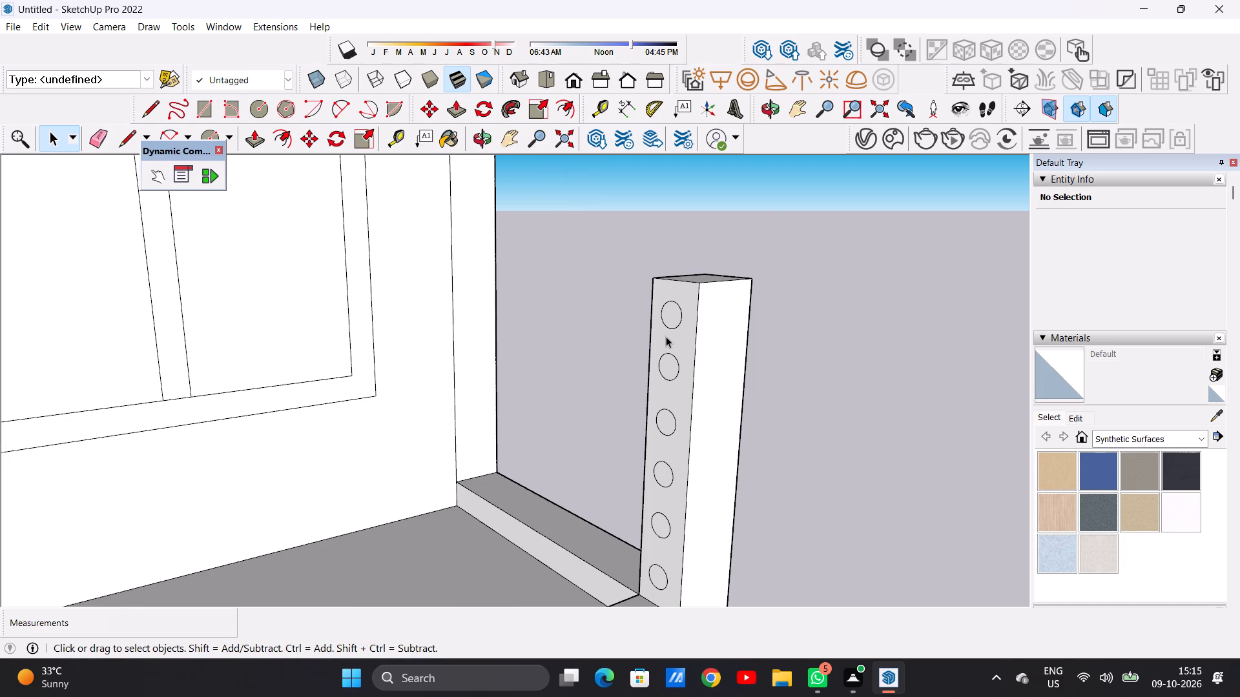
{"action": "scroll", "coordinate": [673, 322], "scroll_direction": "up", "scroll_amount": 2}
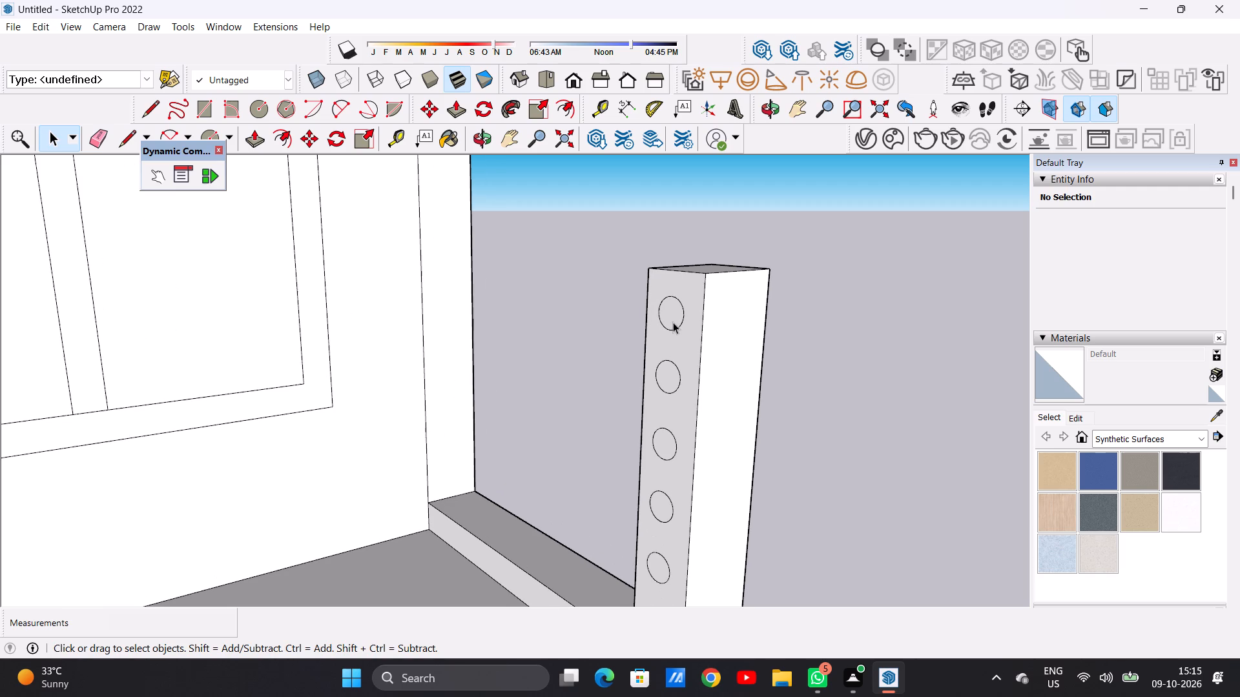
{"action": "key", "text": "p"}
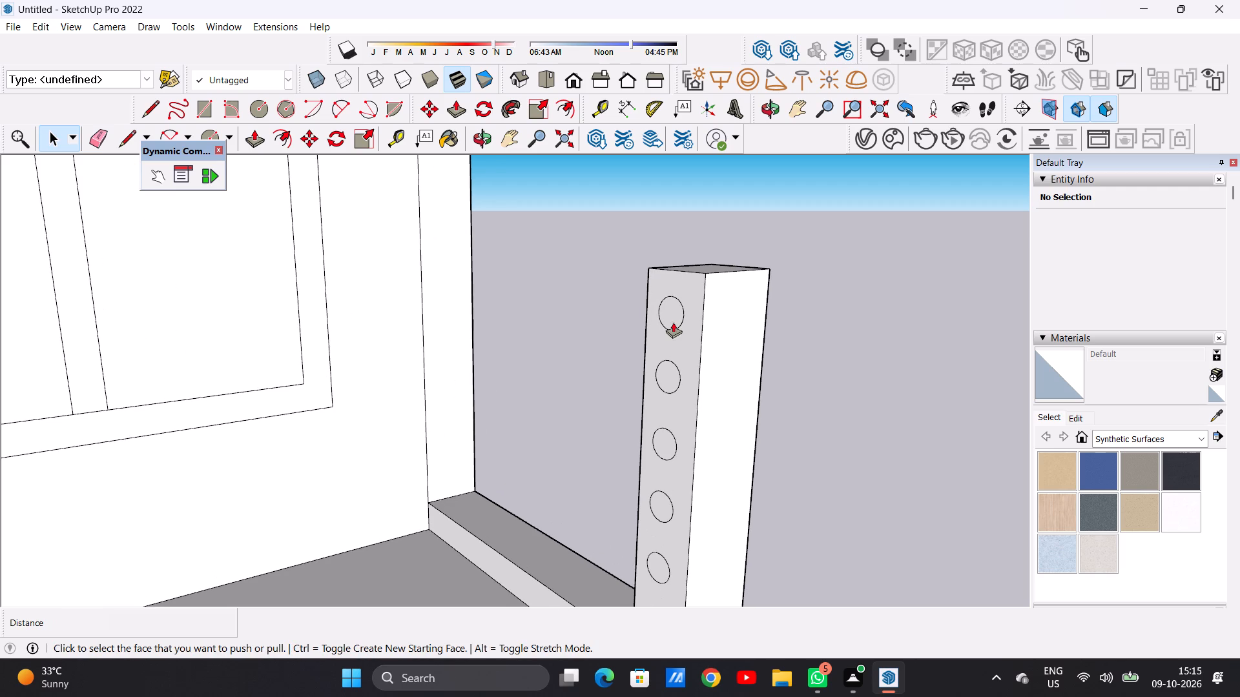
{"action": "left_click", "coordinate": [674, 314]}
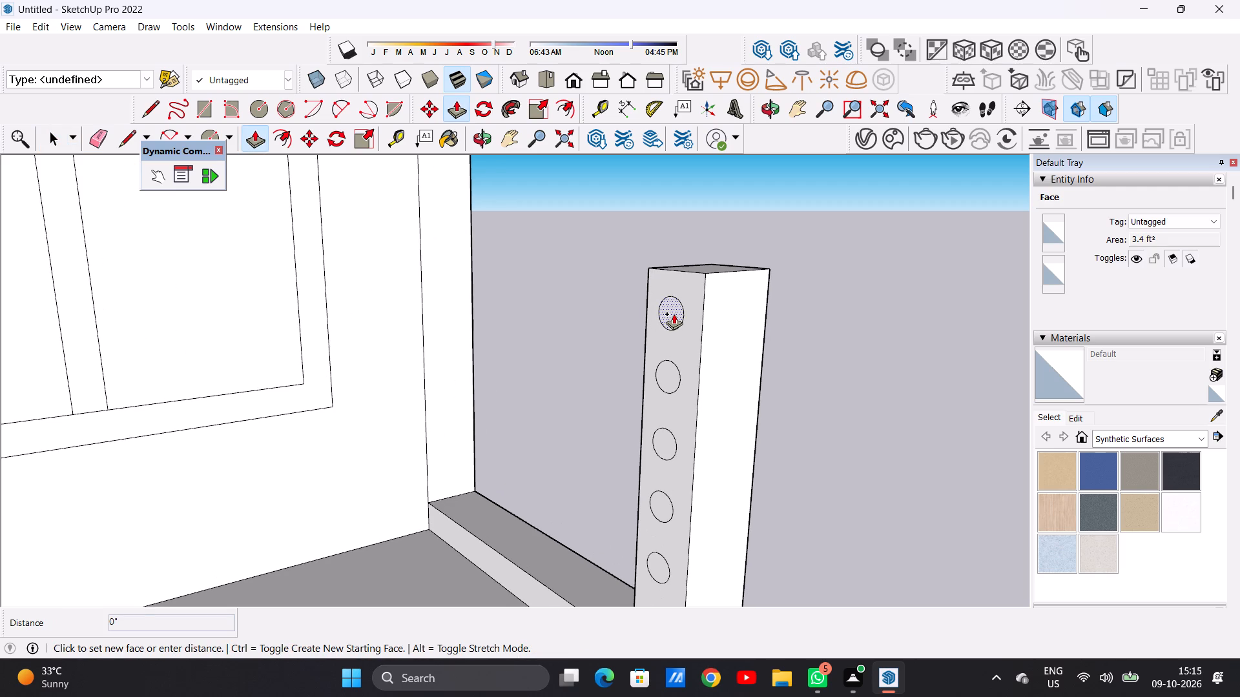
{"action": "scroll", "coordinate": [518, 365], "scroll_direction": "down", "scroll_amount": 10}
{"action": "middle_click_drag", "start_coordinate": [422, 355], "coordinate": [409, 353]}
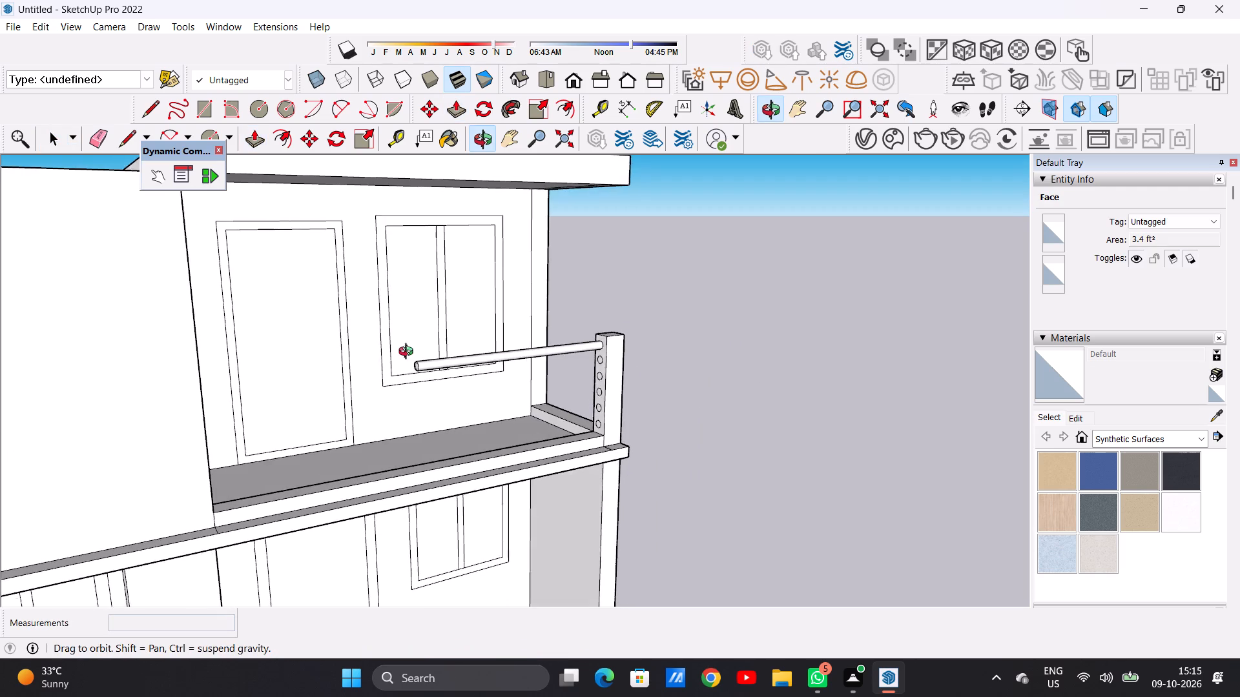
{"action": "middle_click_drag", "start_coordinate": [409, 353], "coordinate": [315, 365]}
{"action": "scroll", "coordinate": [212, 352], "scroll_direction": "up", "scroll_amount": 6}
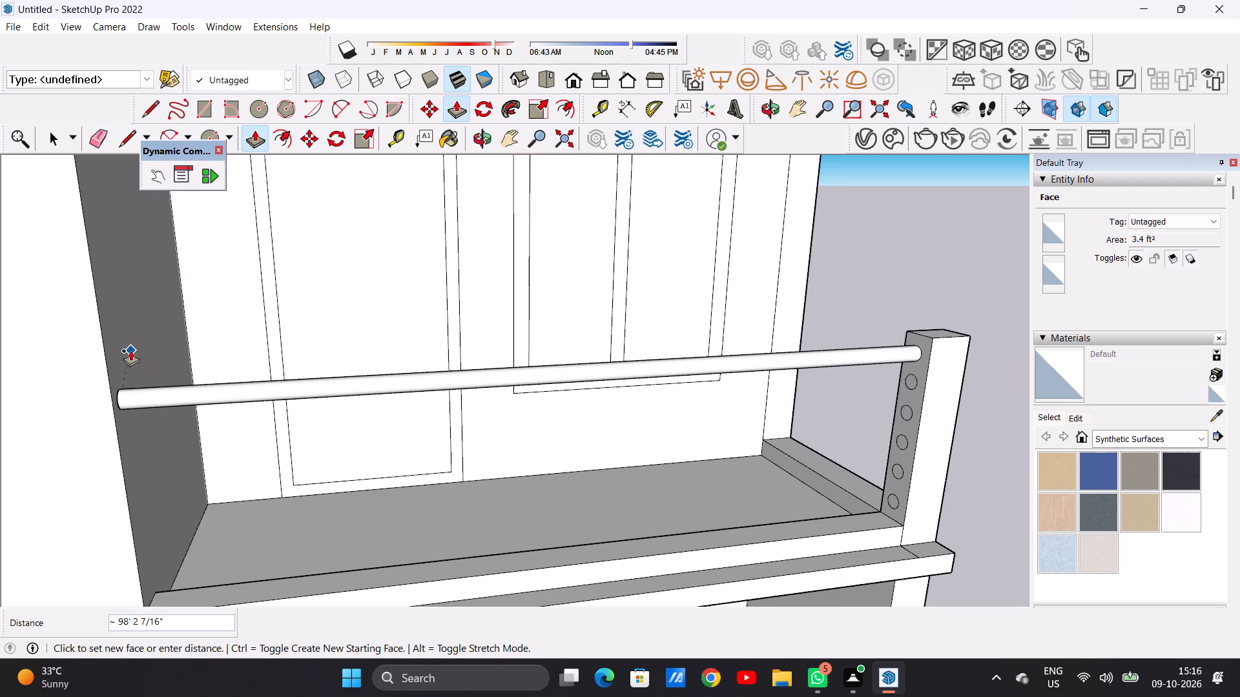
{"action": "left_click", "coordinate": [130, 350]}
Push/Pull the second circle from the top on the post's inner side face about 98' 2 7/16" to the projecting block's side wall.
{"action": "scroll", "coordinate": [218, 381], "scroll_direction": "down", "scroll_amount": 7}
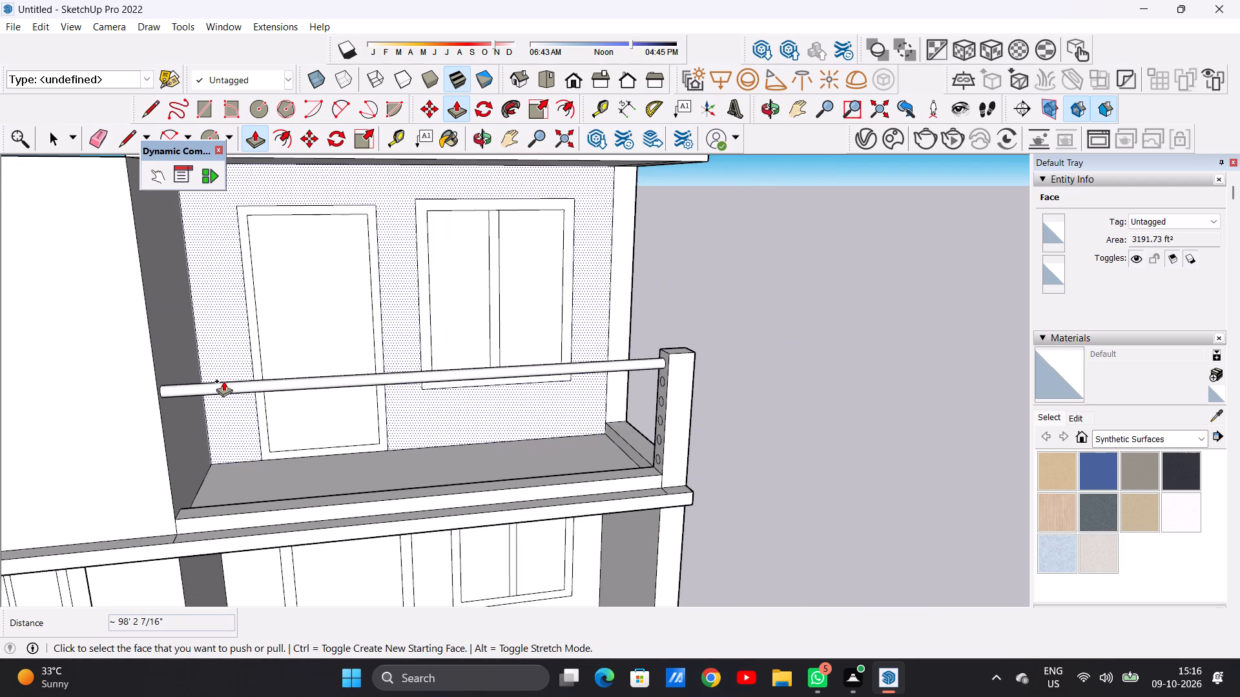
{"action": "middle_click_drag", "start_coordinate": [342, 487], "coordinate": [556, 481]}
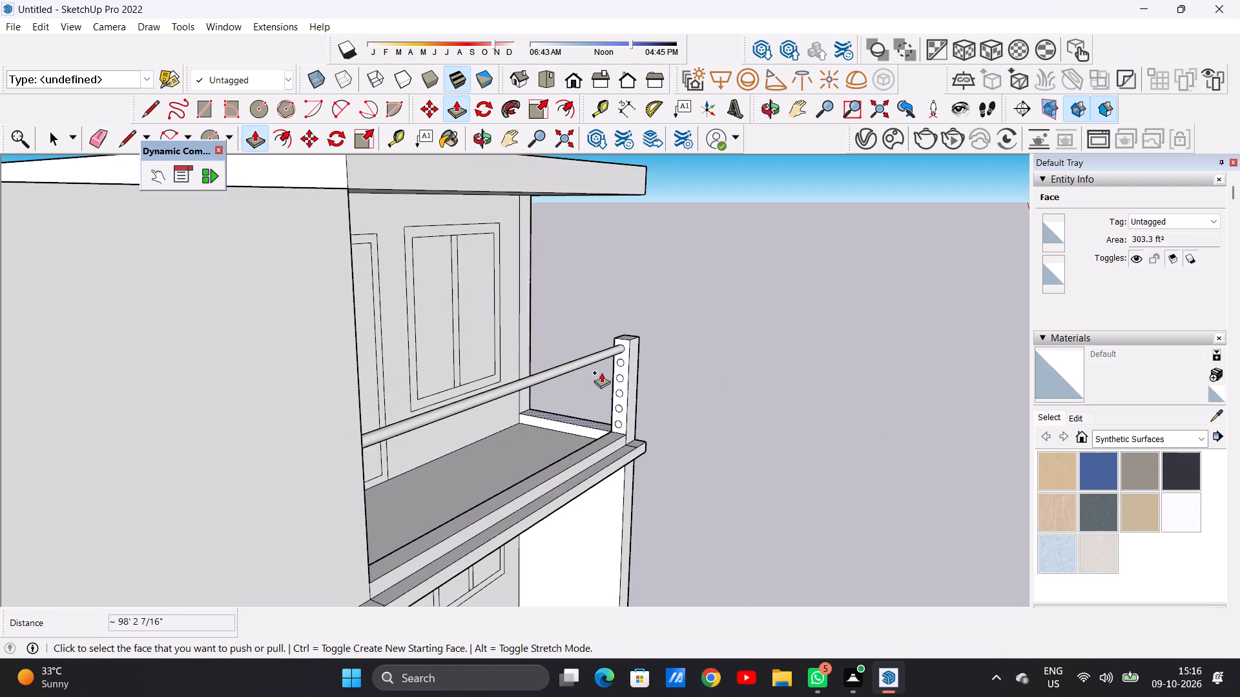
{"action": "scroll", "coordinate": [621, 372], "scroll_direction": "up", "scroll_amount": 13}
{"action": "left_click", "coordinate": [616, 339]}
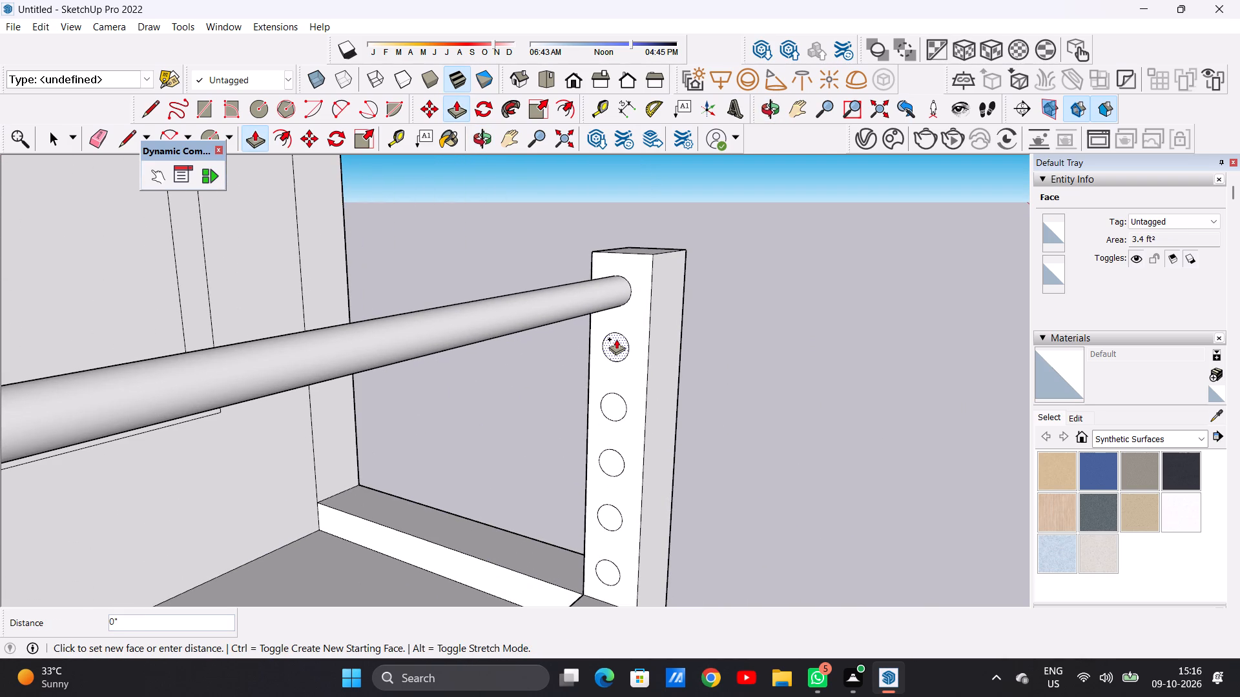
{"action": "scroll", "coordinate": [425, 434], "scroll_direction": "down", "scroll_amount": 15}
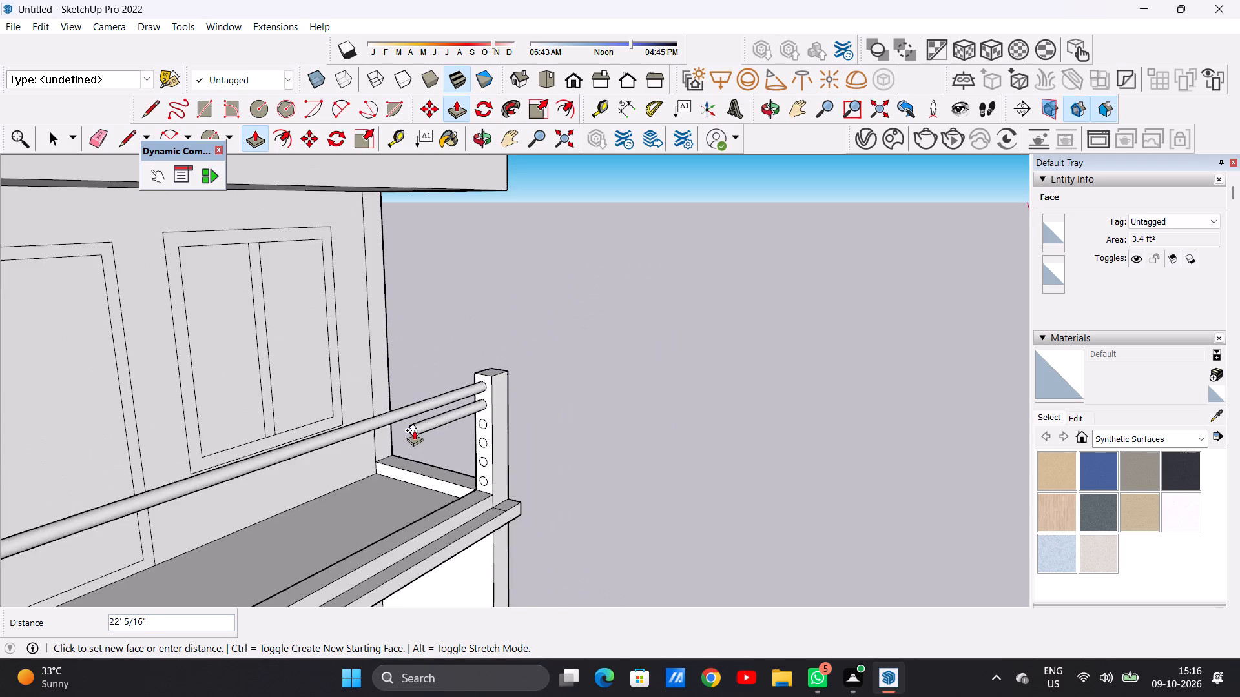
{"action": "scroll", "coordinate": [414, 430], "scroll_direction": "down", "scroll_amount": 10}
{"action": "middle_click_drag", "start_coordinate": [350, 460], "coordinate": [234, 446]}
{"action": "scroll", "coordinate": [315, 444], "scroll_direction": "up", "scroll_amount": 5}
{"action": "middle_click_drag", "start_coordinate": [244, 449], "coordinate": [108, 467]}
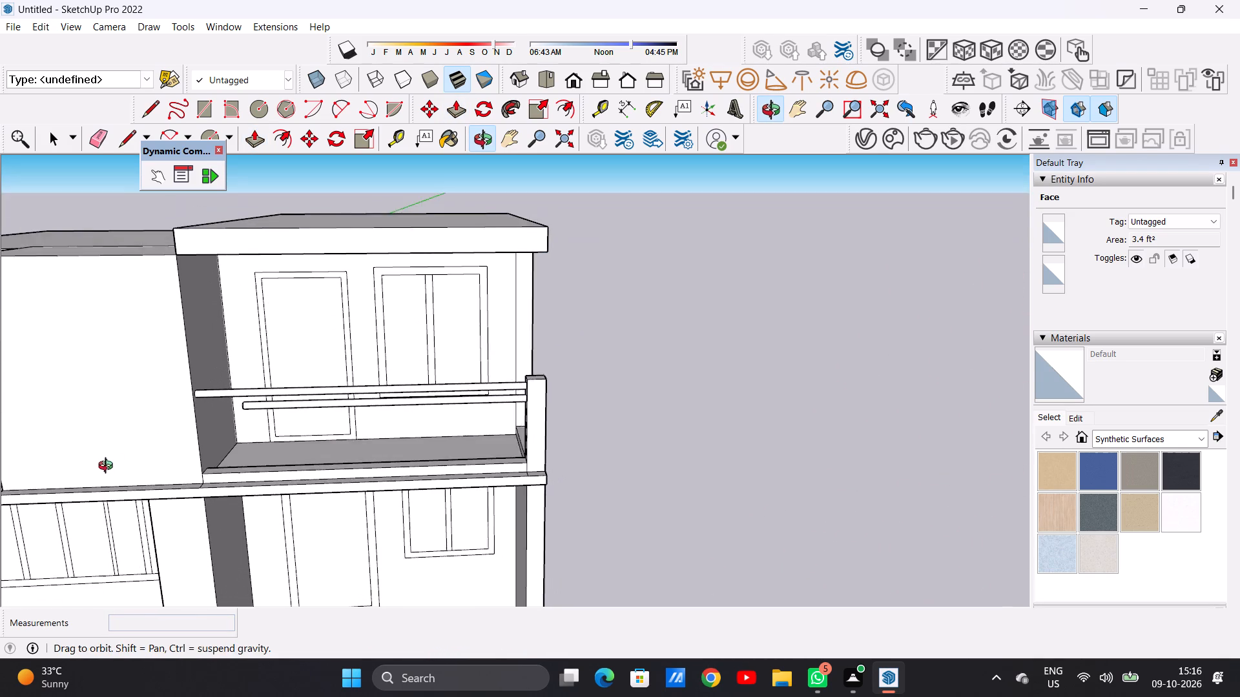
{"action": "middle_click_drag", "start_coordinate": [108, 467], "coordinate": [99, 479]}
{"action": "scroll", "coordinate": [192, 414], "scroll_direction": "up", "scroll_amount": 15}
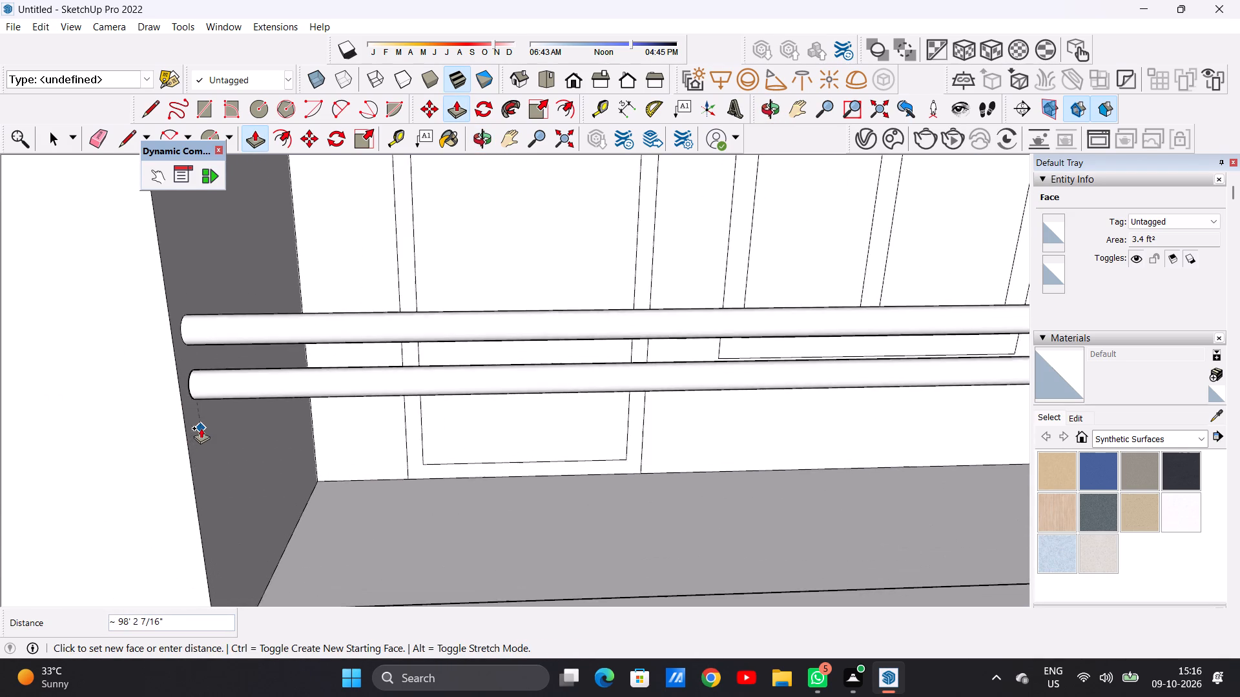
{"action": "scroll", "coordinate": [201, 428], "scroll_direction": "up", "scroll_amount": 3}
{"action": "left_click", "coordinate": [185, 336]}
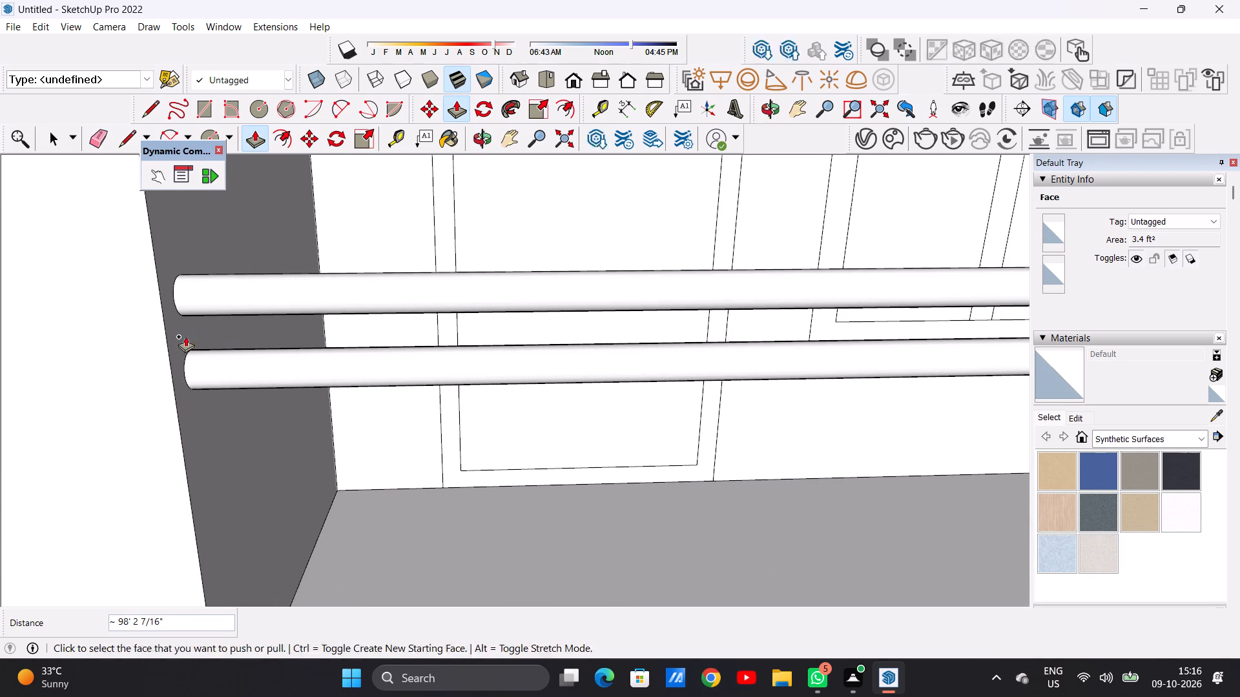
Push/Pull the third circle from the top on the post's inner side face about 98' 2 7/16" to the projecting block's side wall.
{"action": "scroll", "coordinate": [208, 440], "scroll_direction": "down", "scroll_amount": 17}
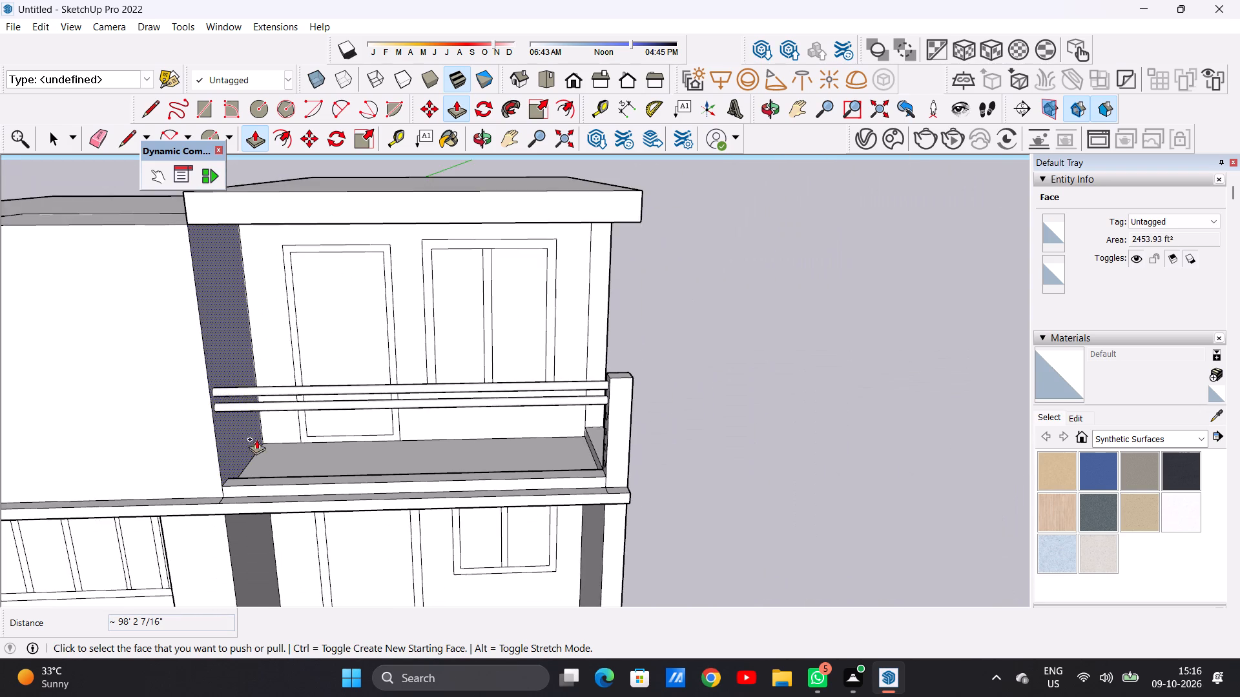
{"action": "middle_click_drag", "start_coordinate": [266, 443], "coordinate": [418, 447]}
{"action": "scroll", "coordinate": [644, 392], "scroll_direction": "up", "scroll_amount": 6}
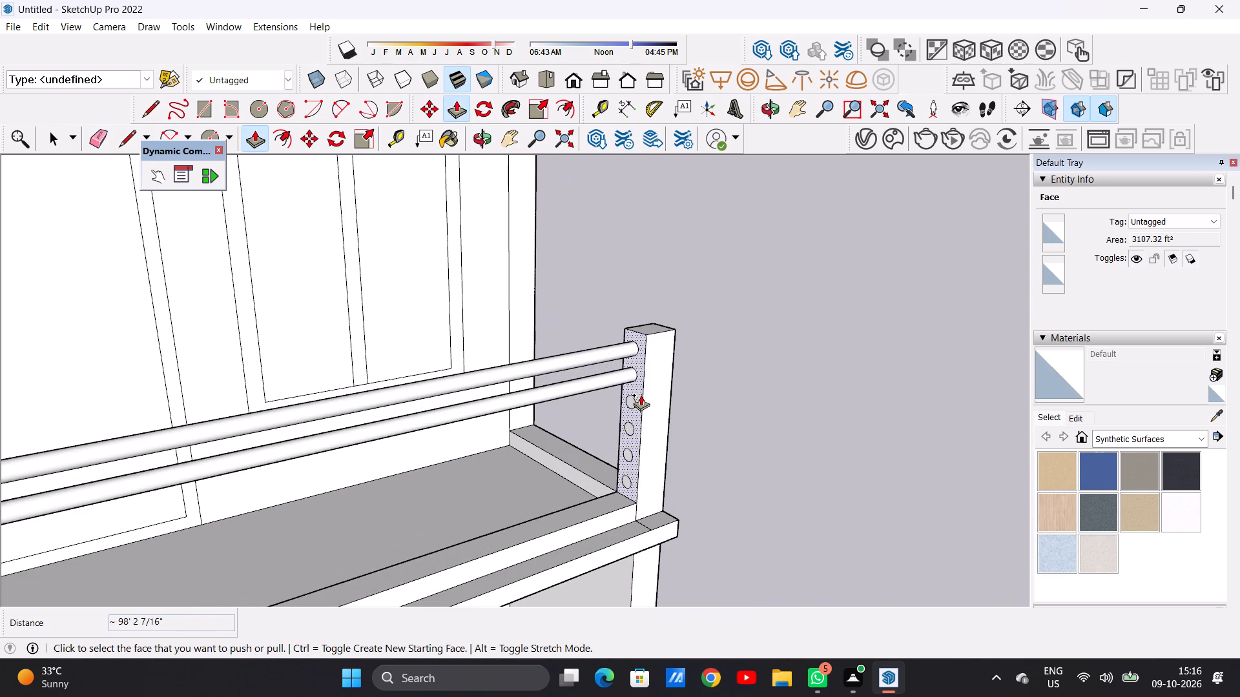
{"action": "scroll", "coordinate": [641, 395], "scroll_direction": "up", "scroll_amount": 11}
{"action": "left_click", "coordinate": [619, 409]}
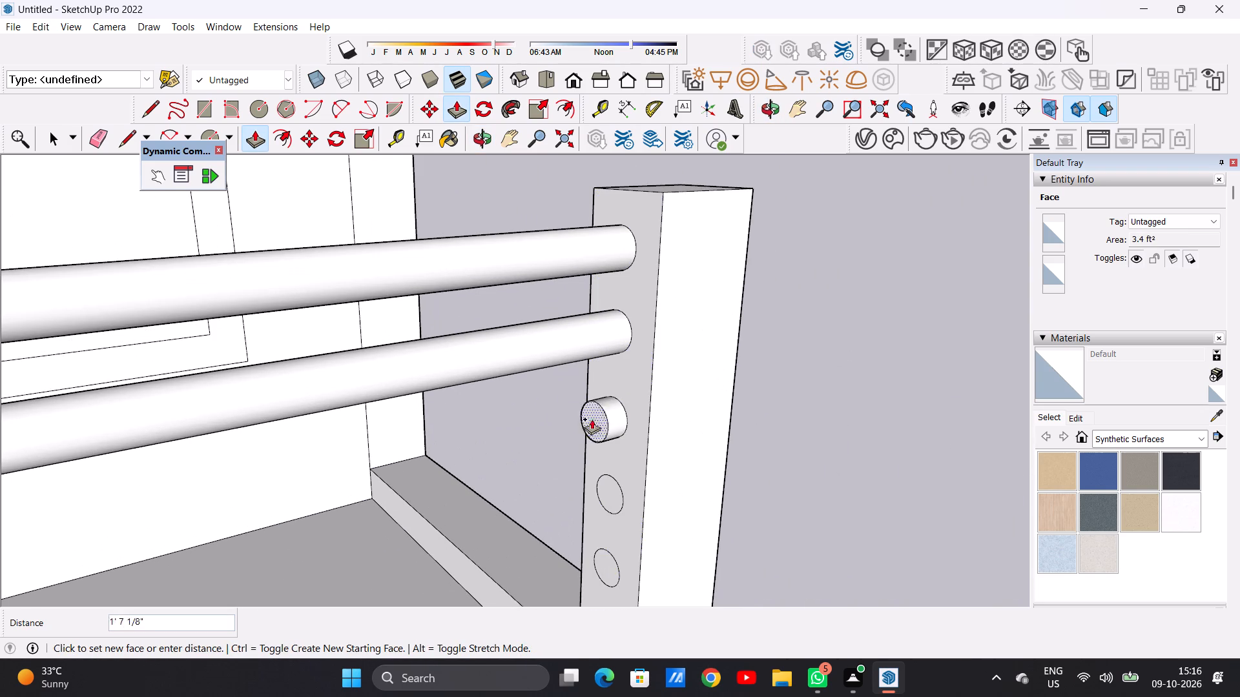
{"action": "scroll", "coordinate": [467, 480], "scroll_direction": "down", "scroll_amount": 20}
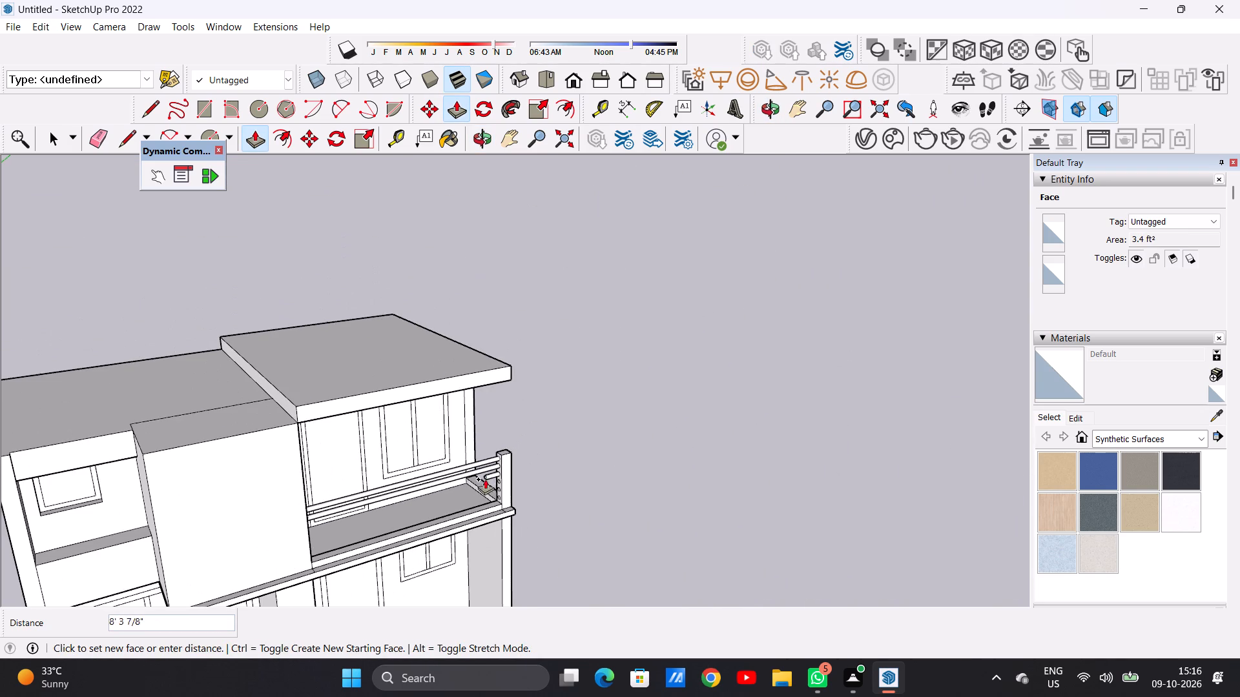
{"action": "middle_click_drag", "start_coordinate": [402, 496], "coordinate": [271, 494]}
{"action": "scroll", "coordinate": [338, 470], "scroll_direction": "up", "scroll_amount": 12}
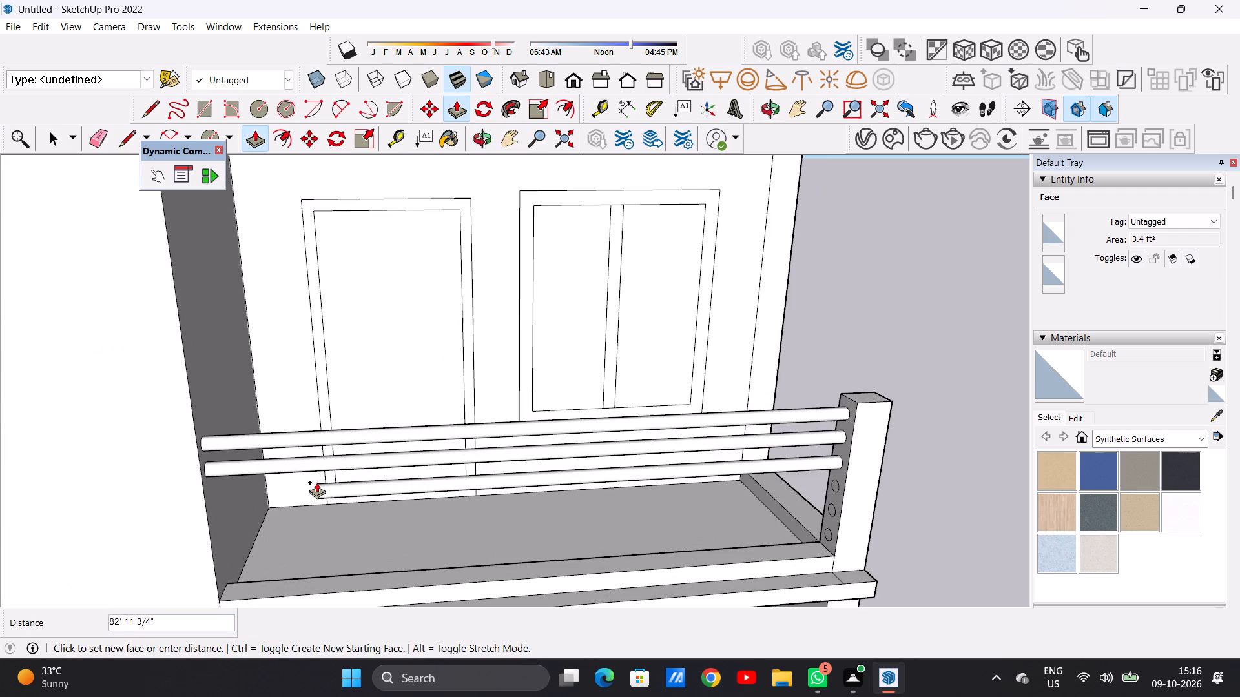
{"action": "middle_click_drag", "start_coordinate": [308, 481], "coordinate": [247, 469]}
{"action": "scroll", "coordinate": [225, 460], "scroll_direction": "up", "scroll_amount": 9}
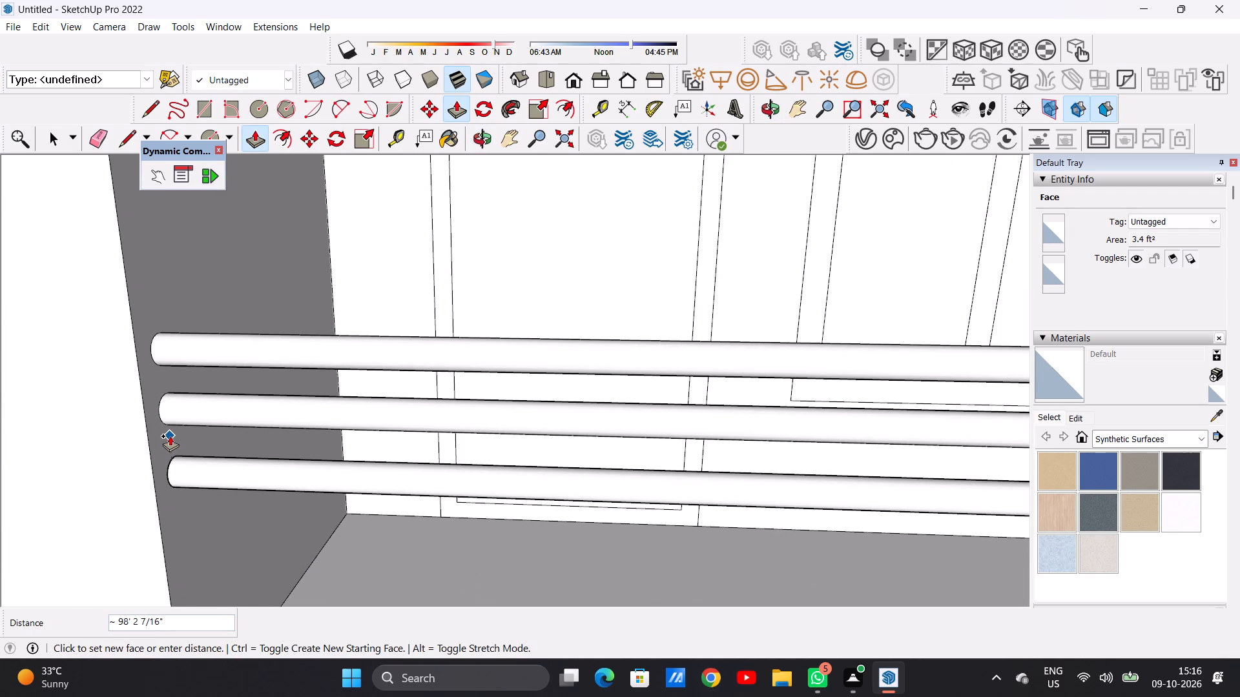
{"action": "left_click", "coordinate": [170, 436]}
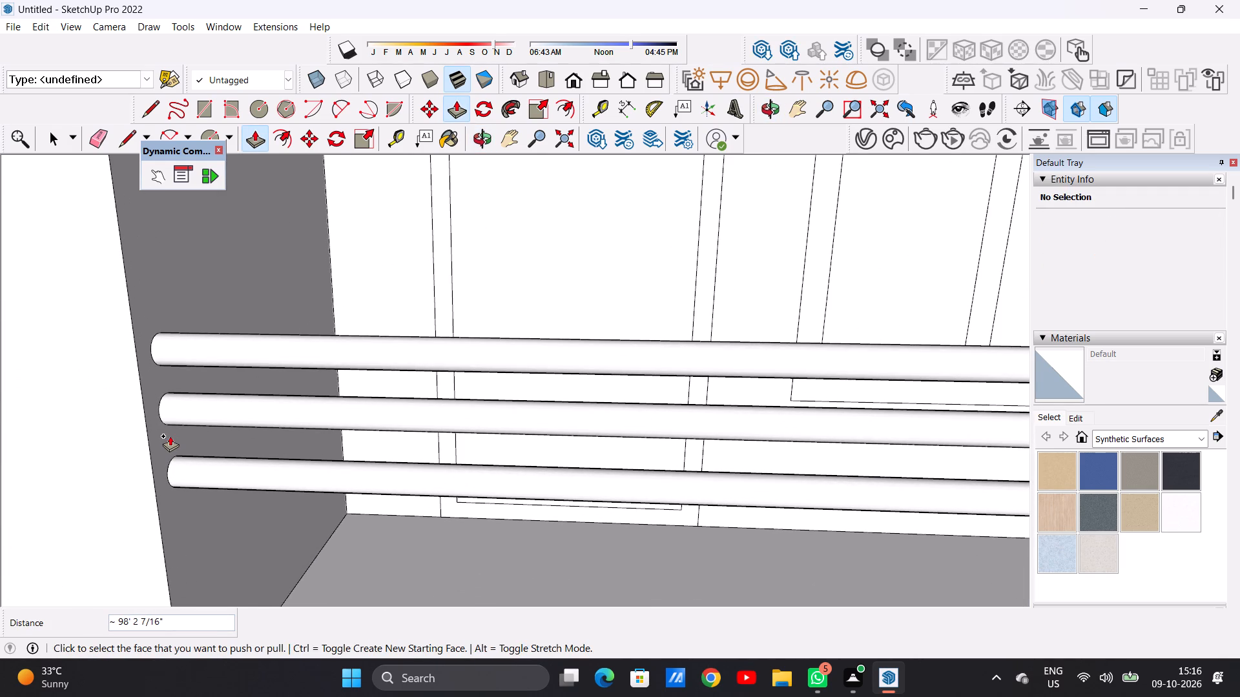
Push/Pull the fourth circle from the top on the post's inner side face about 98' 2 7/16" to the projecting block's side wall.
{"action": "scroll", "coordinate": [241, 471], "scroll_direction": "down", "scroll_amount": 6}
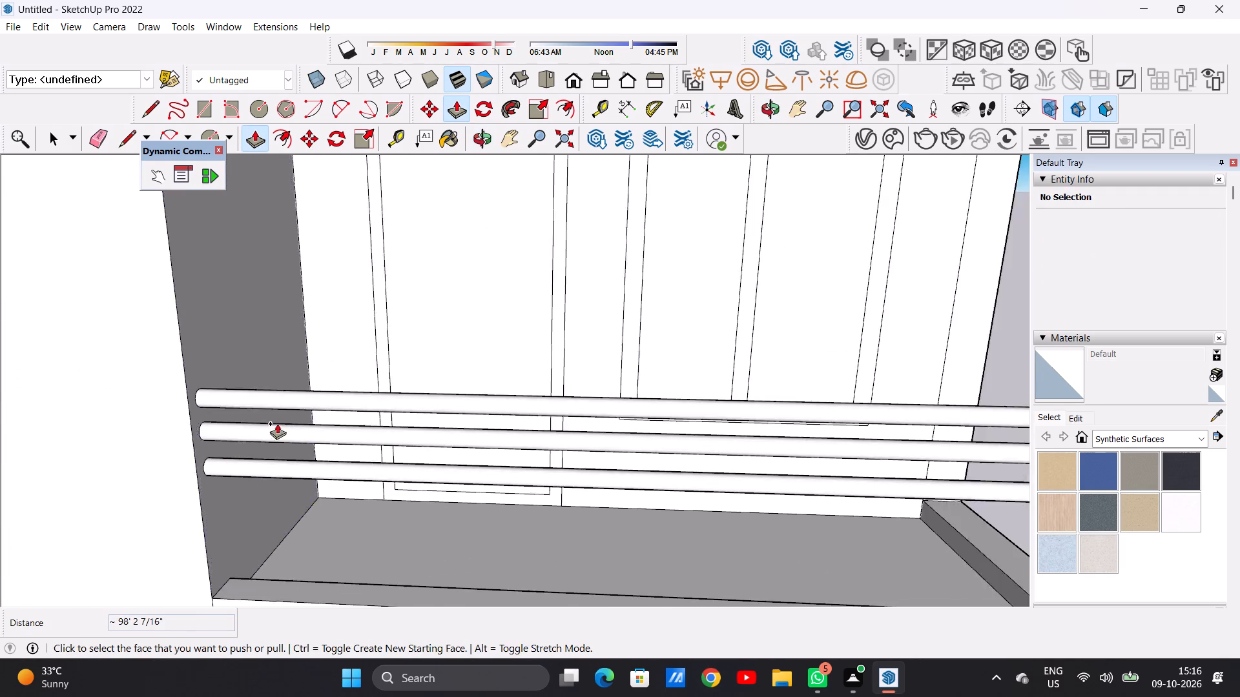
{"action": "scroll", "coordinate": [277, 423], "scroll_direction": "down", "scroll_amount": 4}
{"action": "middle_click_drag", "start_coordinate": [284, 480], "coordinate": [396, 480]}
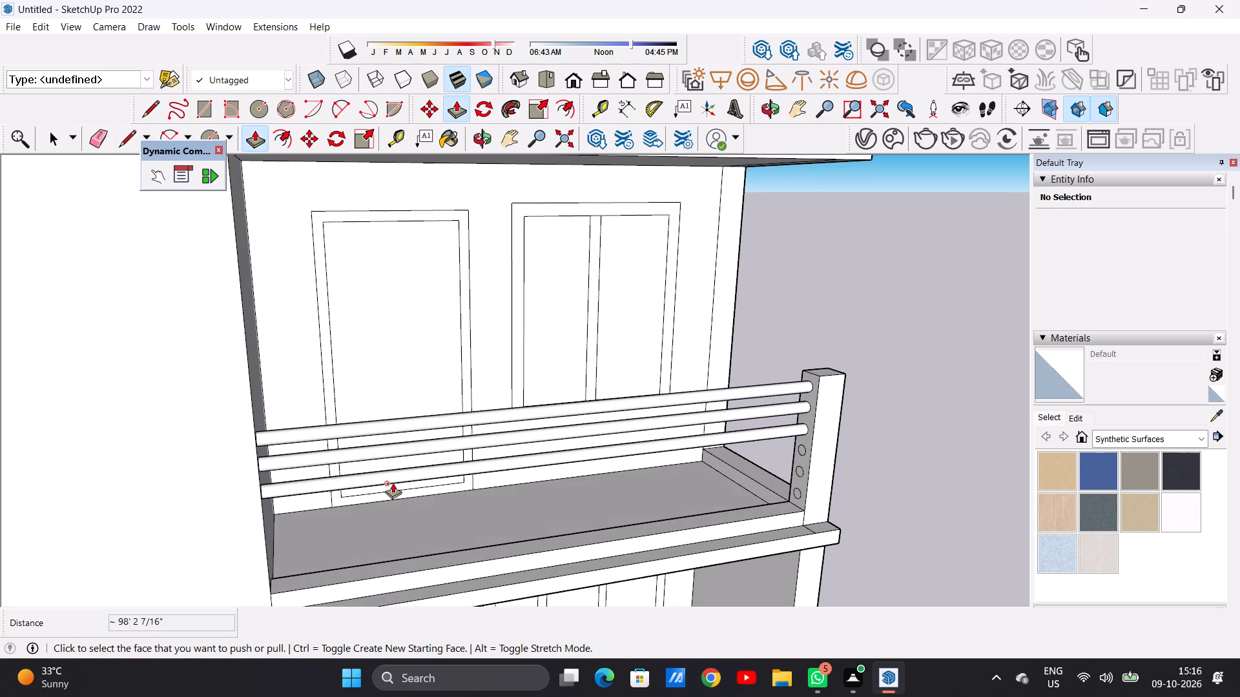
{"action": "scroll", "coordinate": [815, 448], "scroll_direction": "up", "scroll_amount": 13}
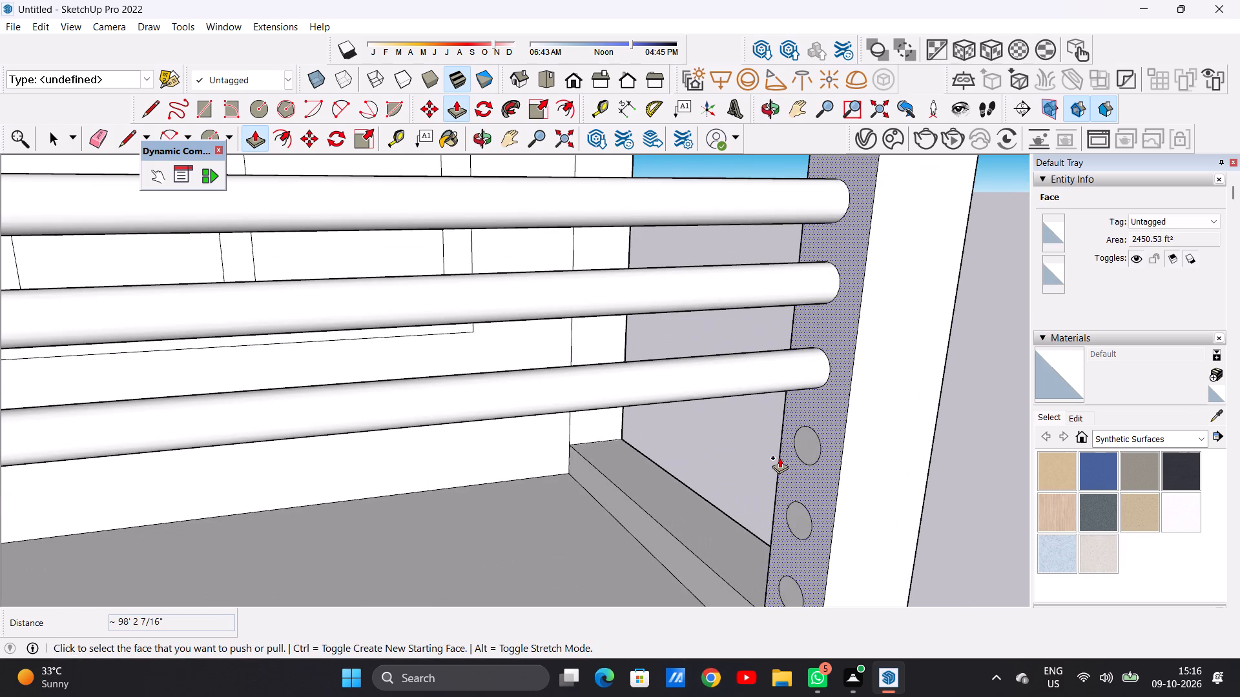
{"action": "left_click", "coordinate": [807, 441]}
{"action": "scroll", "coordinate": [627, 529], "scroll_direction": "down", "scroll_amount": 2}
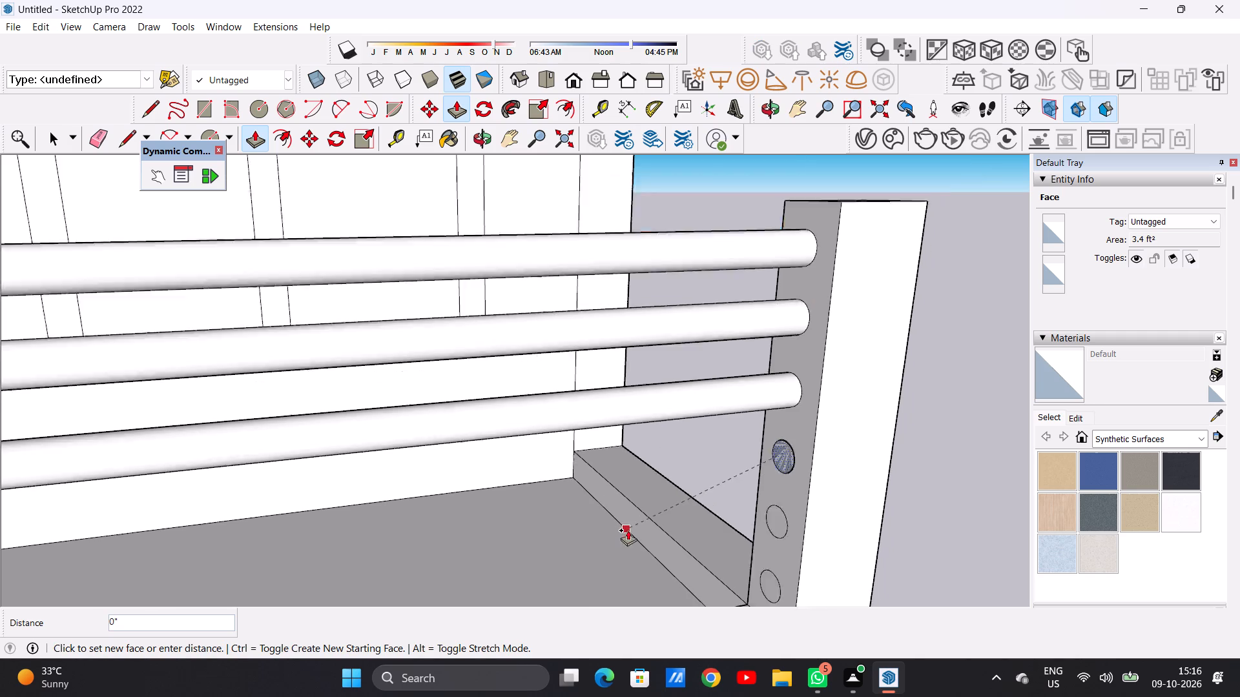
{"action": "scroll", "coordinate": [628, 530], "scroll_direction": "down", "scroll_amount": 9}
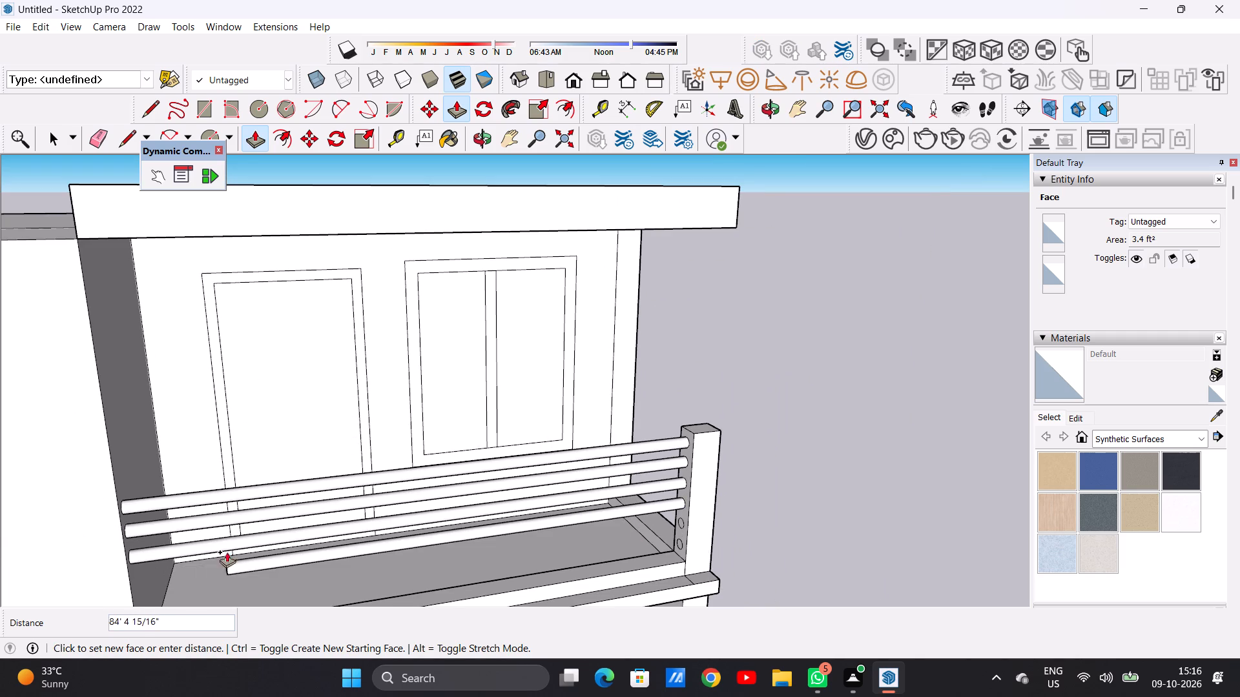
{"action": "middle_click_drag", "start_coordinate": [216, 550], "coordinate": [158, 507]}
{"action": "scroll", "coordinate": [145, 522], "scroll_direction": "up", "scroll_amount": 5}
{"action": "scroll", "coordinate": [148, 526], "scroll_direction": "down", "scroll_amount": 1}
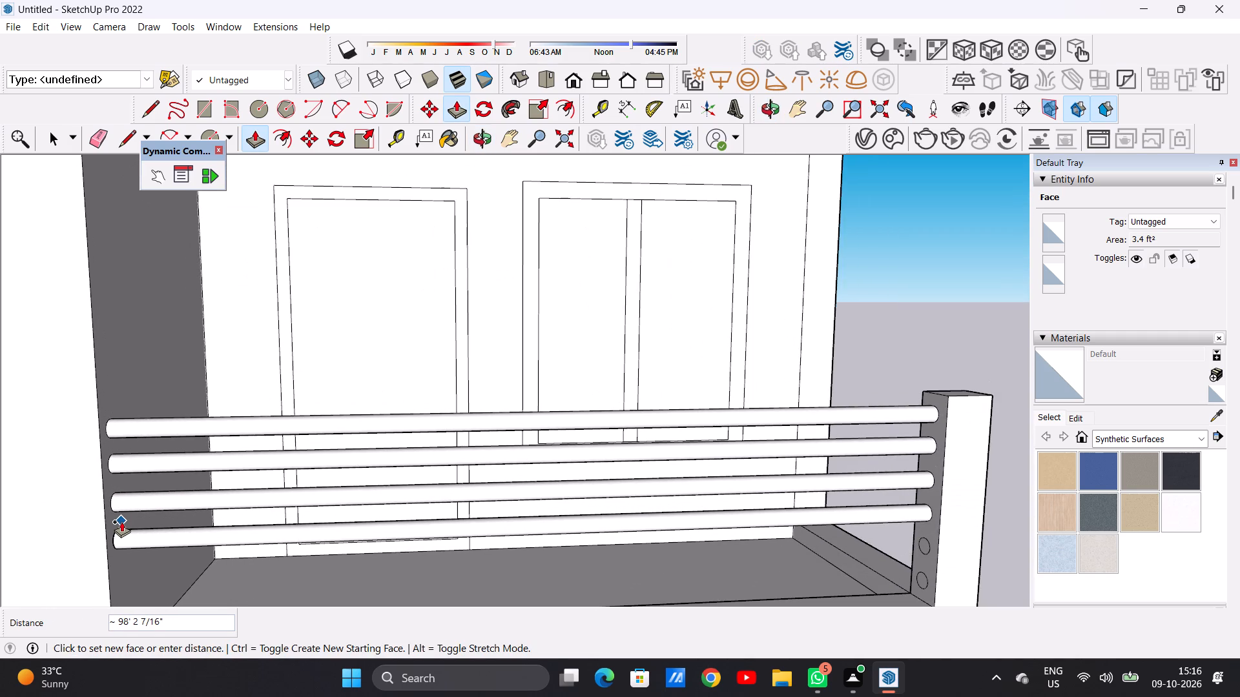
{"action": "left_click", "coordinate": [121, 521]}
Push/Pull the fifth circle from the top on the post's inner side face about 98' 2 7/16" to the projecting block's side wall.
{"action": "scroll", "coordinate": [218, 527], "scroll_direction": "down", "scroll_amount": 3}
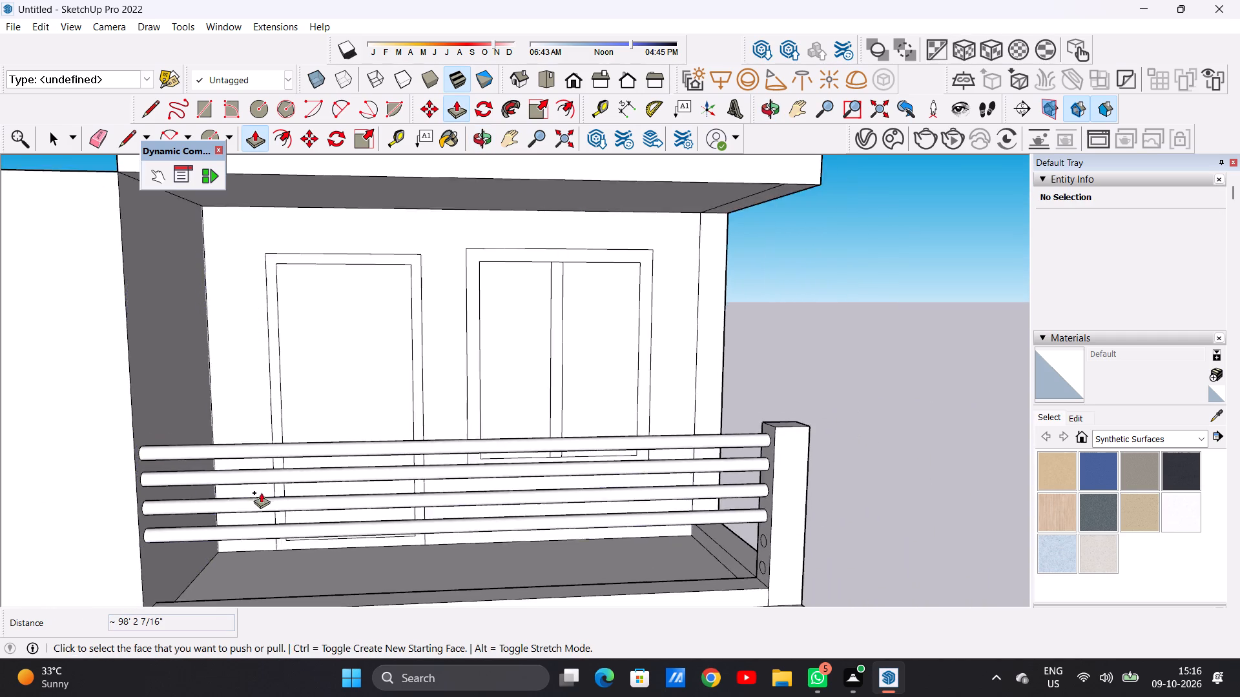
{"action": "scroll", "coordinate": [264, 490], "scroll_direction": "down", "scroll_amount": 6}
{"action": "middle_click_drag", "start_coordinate": [293, 523], "coordinate": [445, 545]}
{"action": "scroll", "coordinate": [617, 504], "scroll_direction": "up", "scroll_amount": 7}
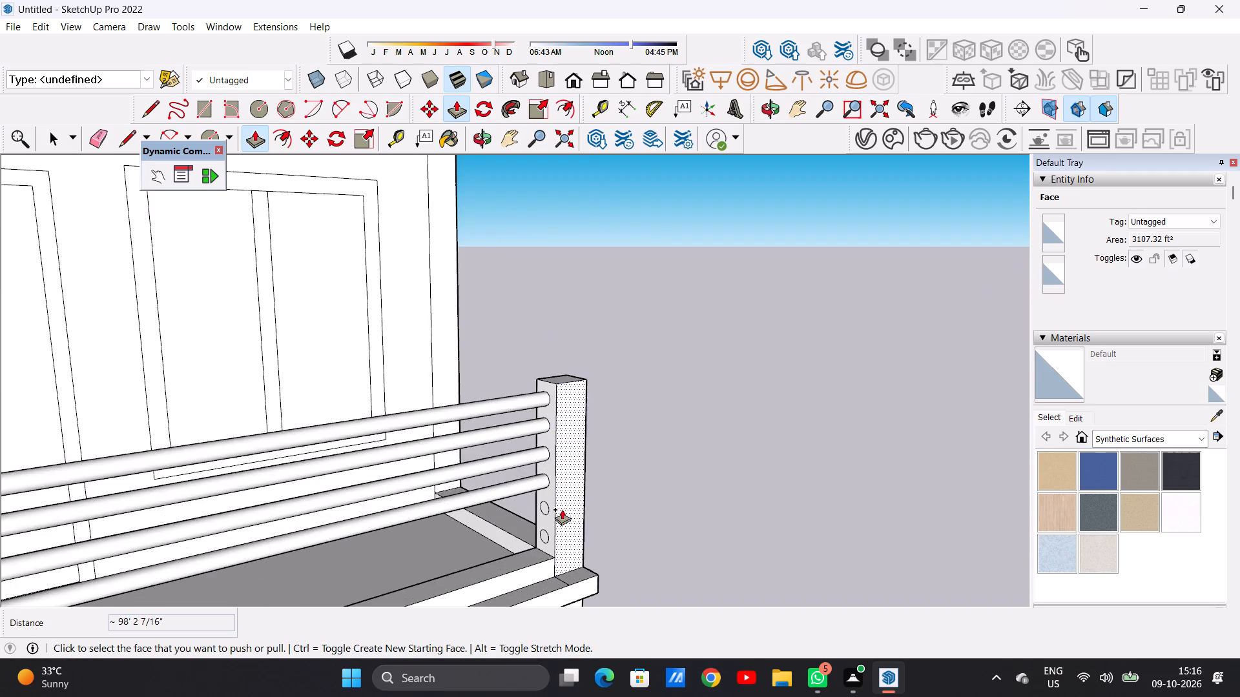
{"action": "scroll", "coordinate": [562, 509], "scroll_direction": "up", "scroll_amount": 11}
{"action": "left_click", "coordinate": [527, 502]}
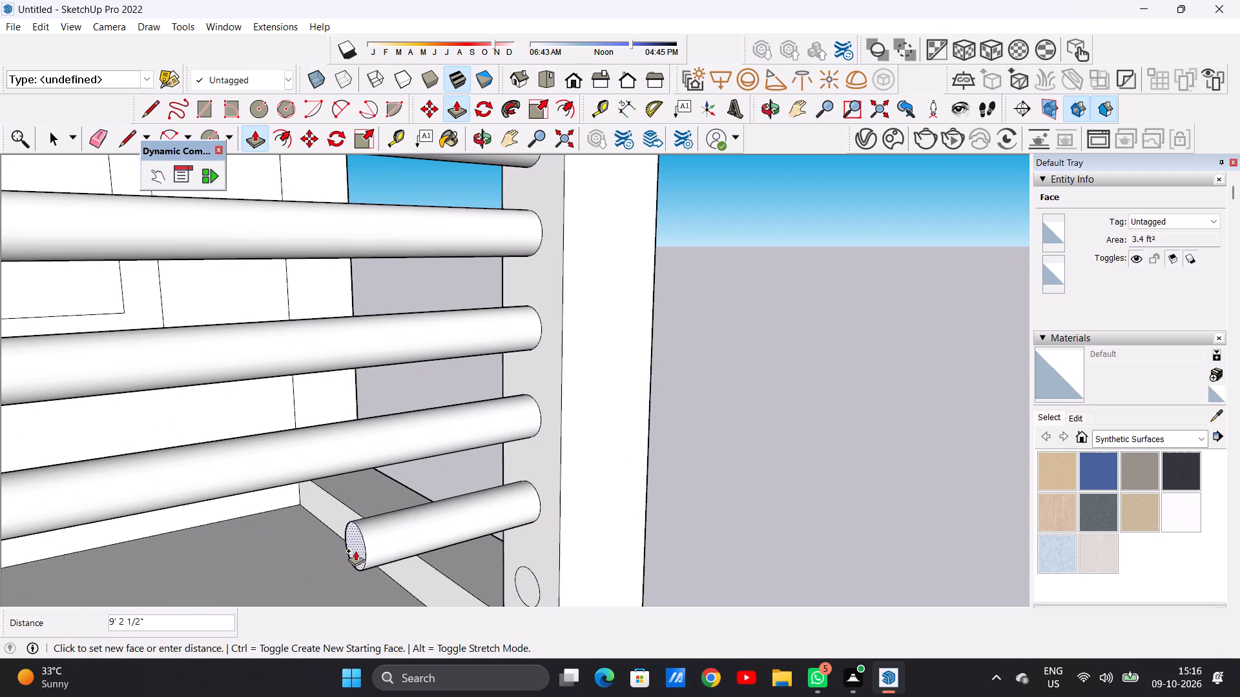
{"action": "scroll", "coordinate": [374, 546], "scroll_direction": "down", "scroll_amount": 20}
{"action": "scroll", "coordinate": [374, 546], "scroll_direction": "down", "scroll_amount": 2}
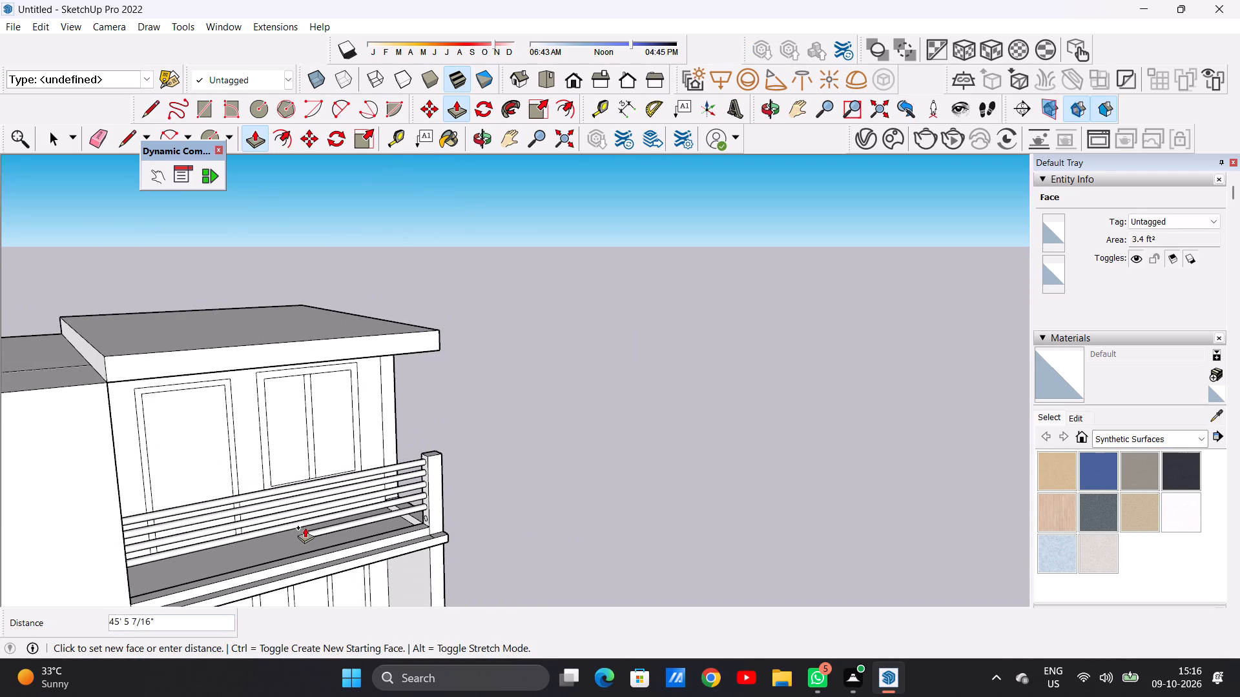
{"action": "middle_click_drag", "start_coordinate": [298, 530], "coordinate": [177, 523]}
{"action": "scroll", "coordinate": [166, 498], "scroll_direction": "up", "scroll_amount": 11}
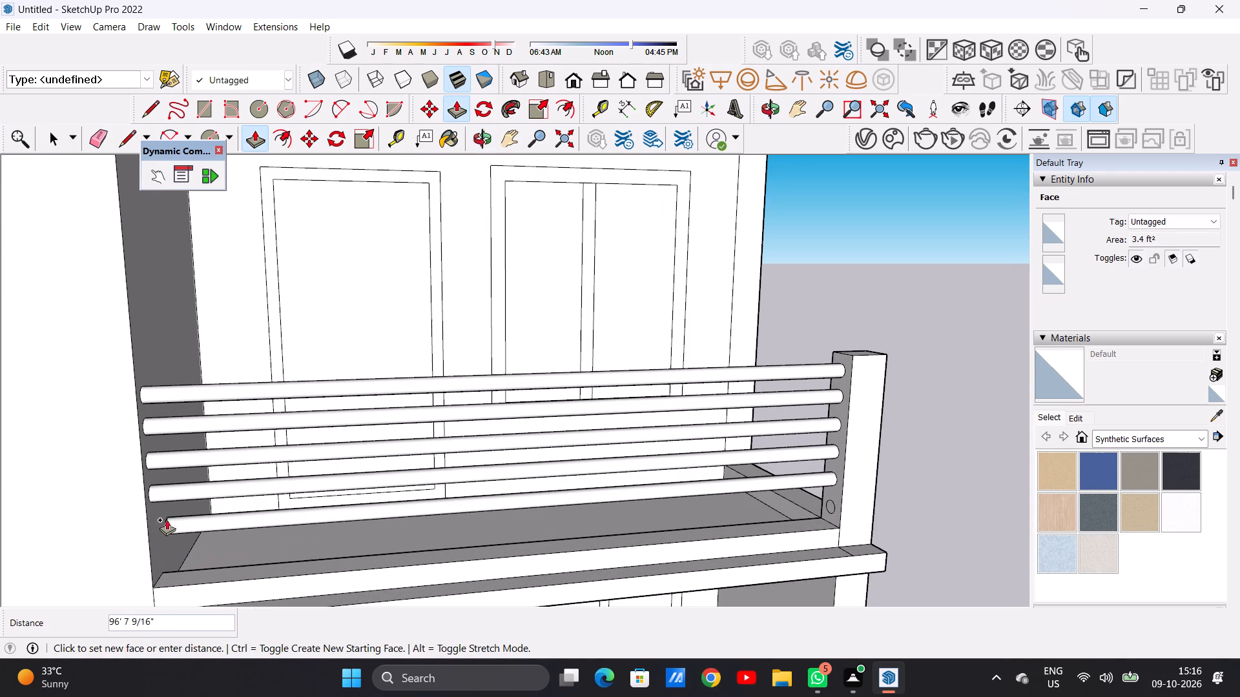
{"action": "left_click", "coordinate": [154, 514]}
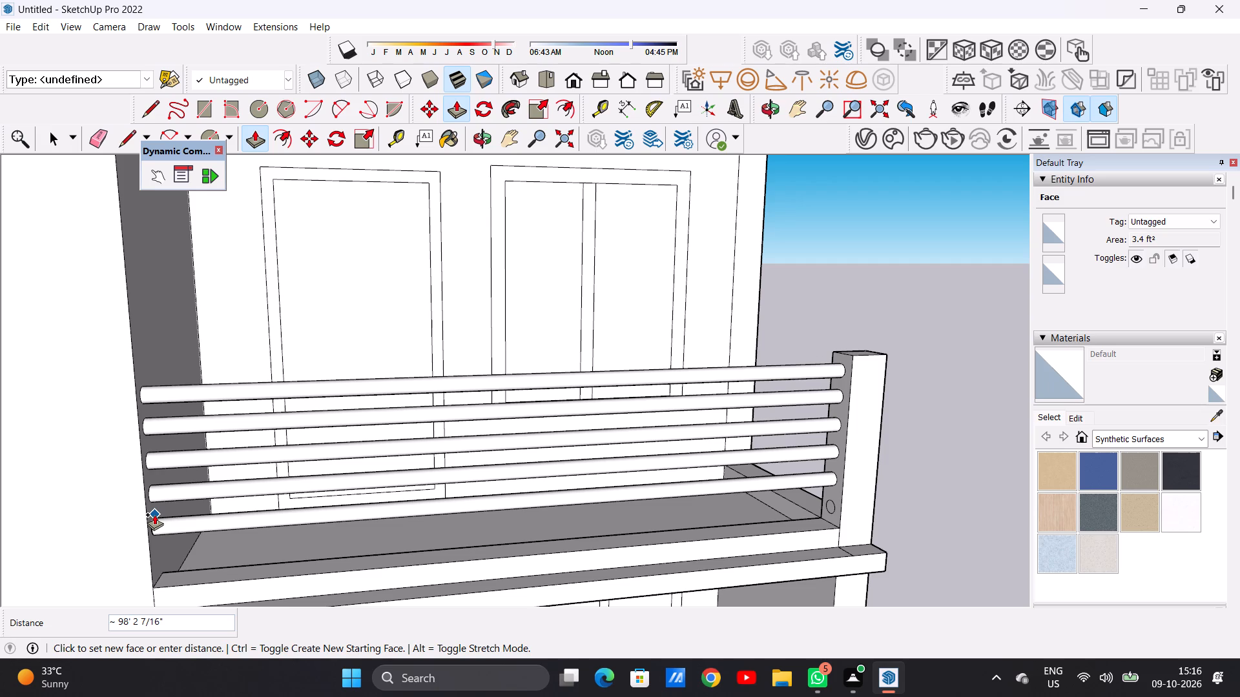
Push/Pull the bottom circle on the post's inner side face about 98' 2 7/16" to the projecting block's side wall, completing the front rails.
{"action": "scroll", "coordinate": [346, 469], "scroll_direction": "down", "scroll_amount": 4}
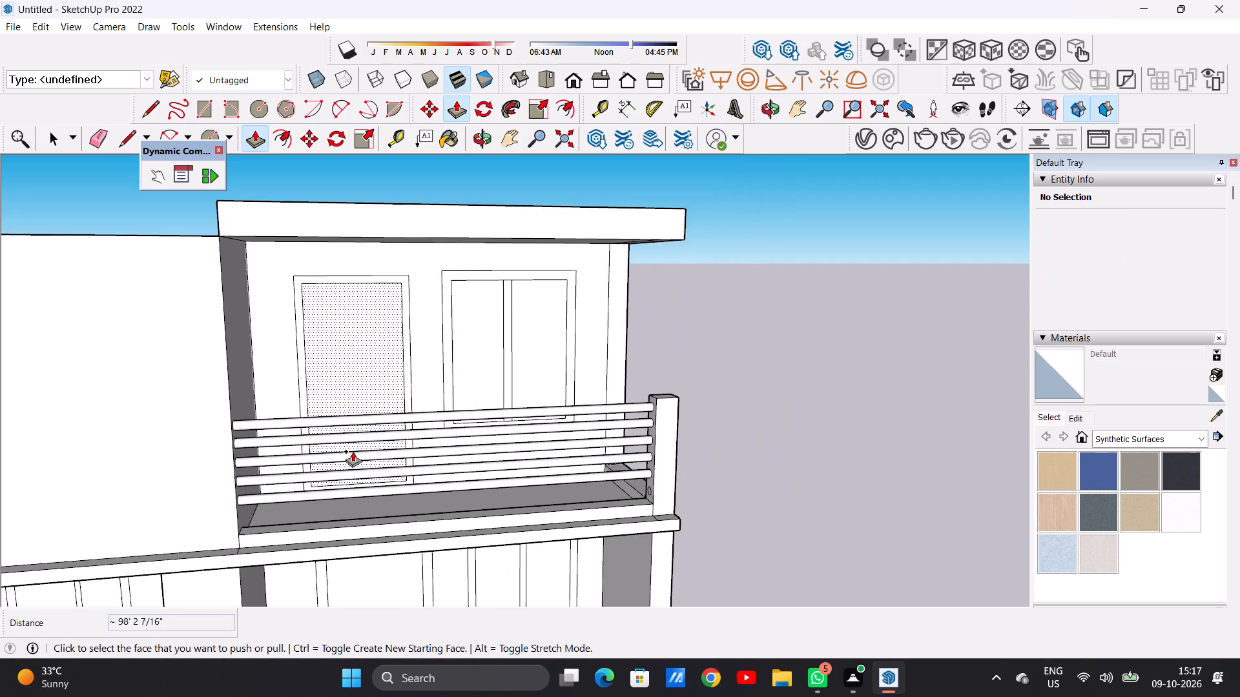
{"action": "scroll", "coordinate": [353, 451], "scroll_direction": "down", "scroll_amount": 4}
{"action": "middle_click_drag", "start_coordinate": [352, 539], "coordinate": [409, 543]}
{"action": "scroll", "coordinate": [583, 463], "scroll_direction": "up", "scroll_amount": 20}
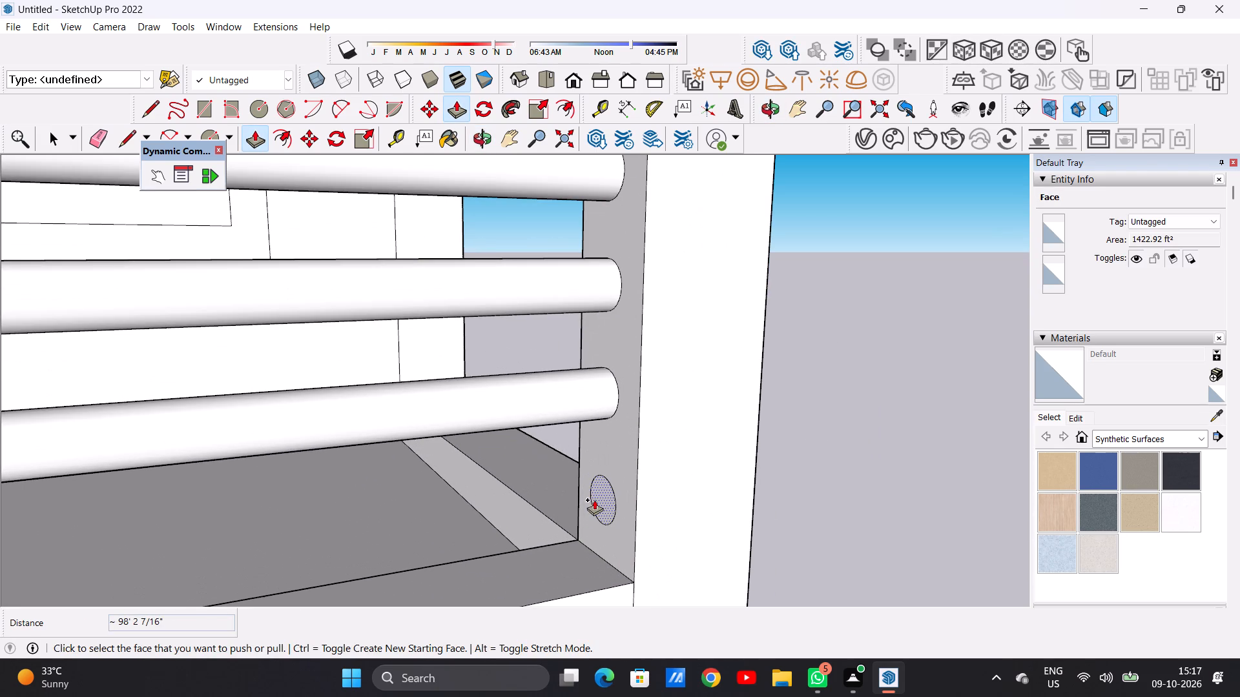
{"action": "left_click", "coordinate": [601, 496]}
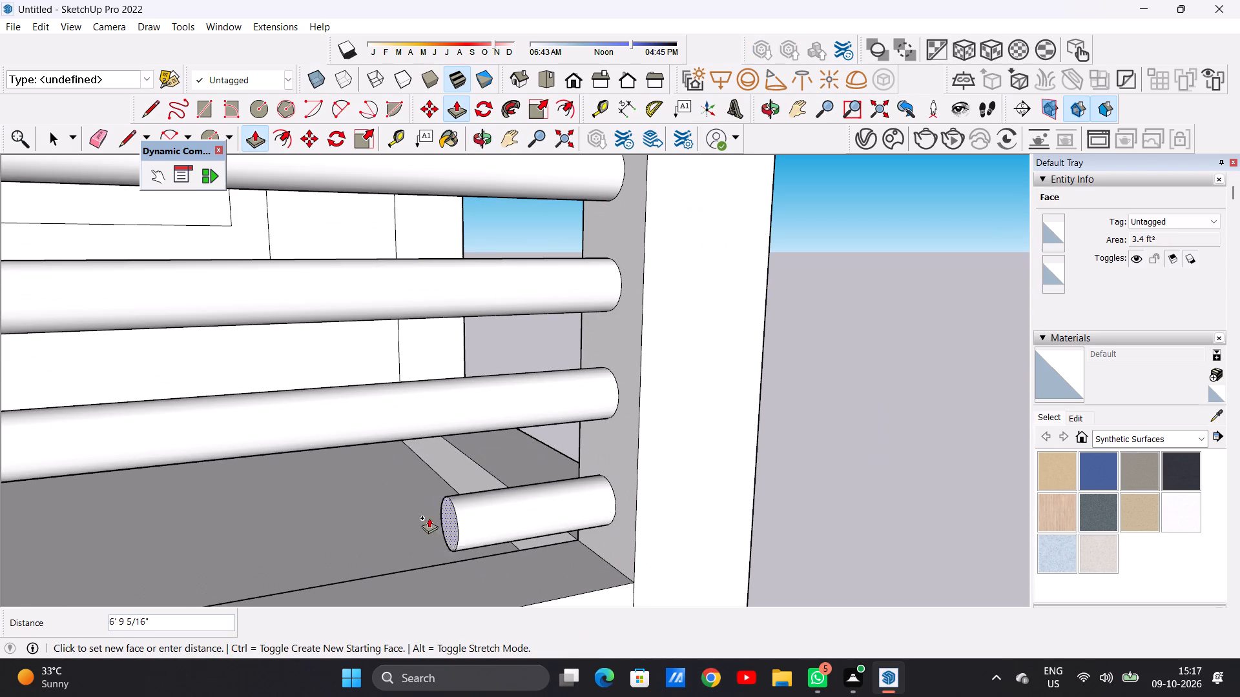
{"action": "scroll", "coordinate": [428, 520], "scroll_direction": "down", "scroll_amount": 13}
{"action": "scroll", "coordinate": [389, 518], "scroll_direction": "down", "scroll_amount": 11}
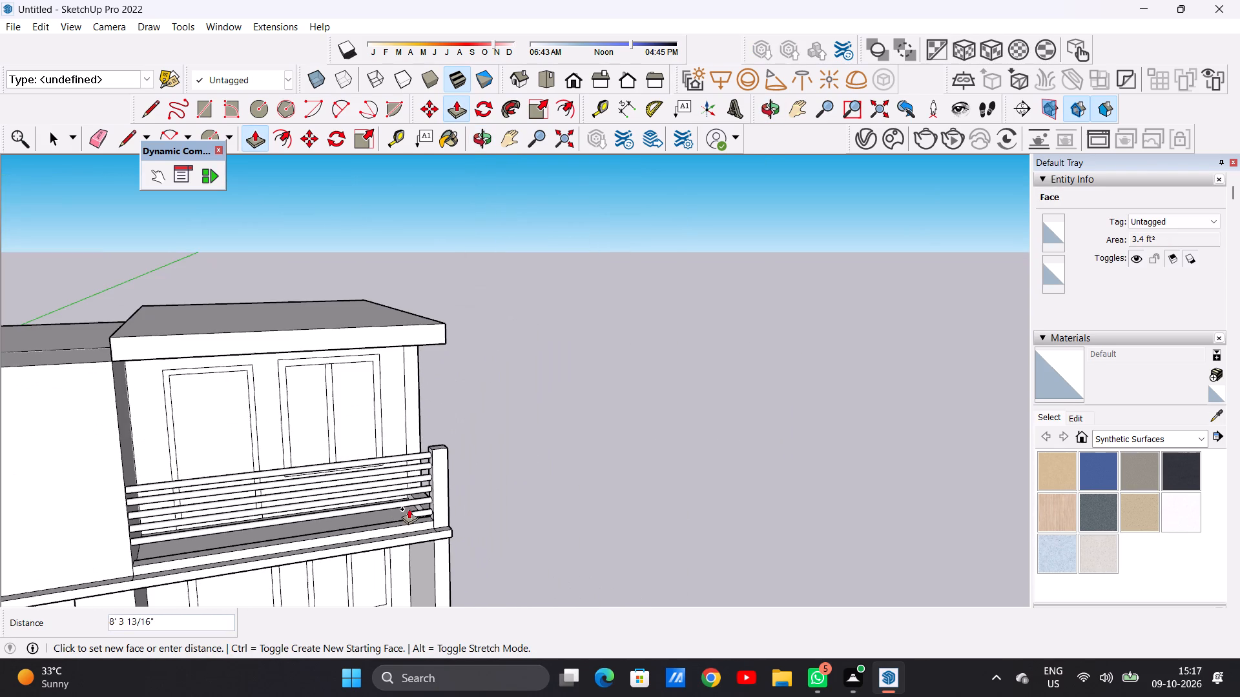
{"action": "middle_click_drag", "start_coordinate": [192, 528], "coordinate": [113, 525]}
{"action": "scroll", "coordinate": [189, 516], "scroll_direction": "up", "scroll_amount": 14}
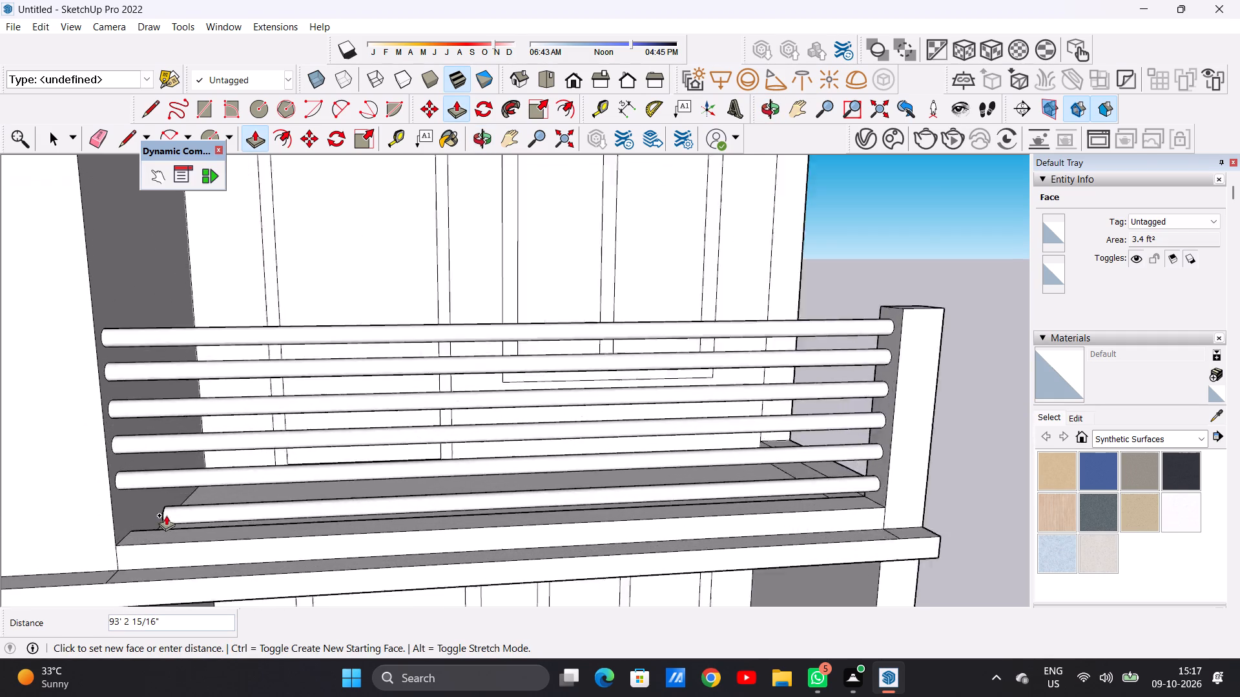
{"action": "scroll", "coordinate": [166, 515], "scroll_direction": "up", "scroll_amount": 4}
{"action": "left_click", "coordinate": [81, 483]}
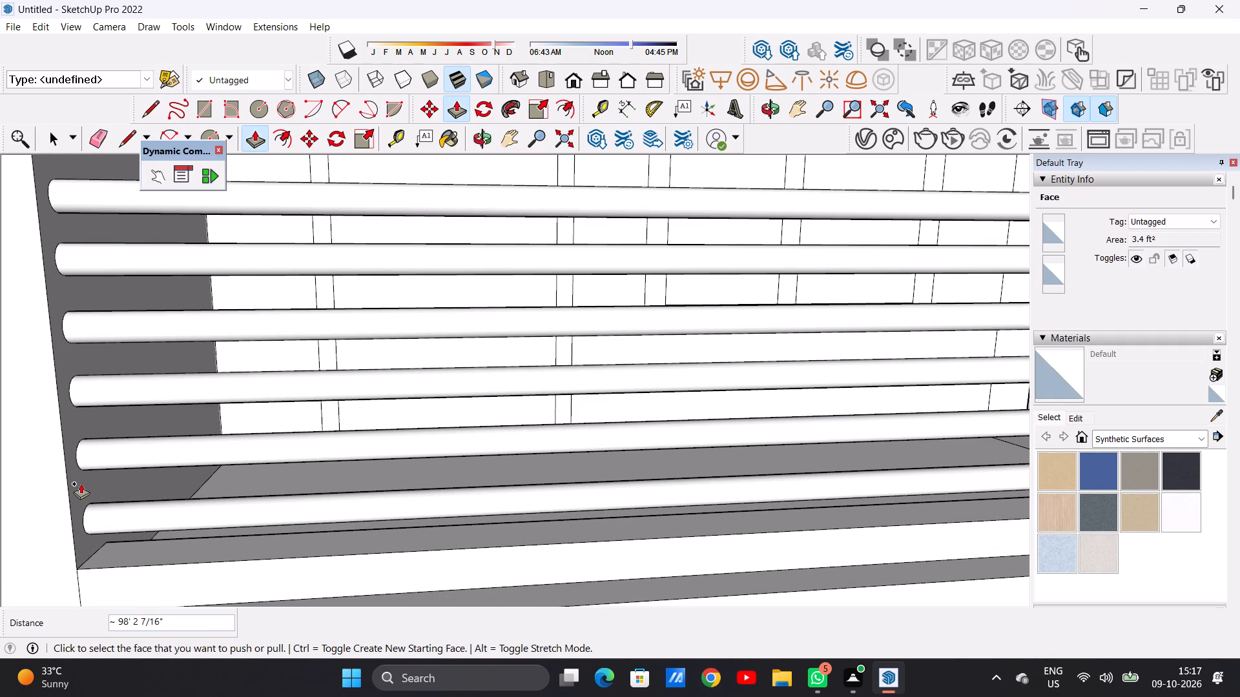
Push/Pull the top circle on the corner post's house-facing side about 31' 7 11/16" to the upper storey's front wall.
{"action": "scroll", "coordinate": [294, 478], "scroll_direction": "down", "scroll_amount": 15}
{"action": "middle_click_drag", "start_coordinate": [549, 453], "coordinate": [407, 467]}
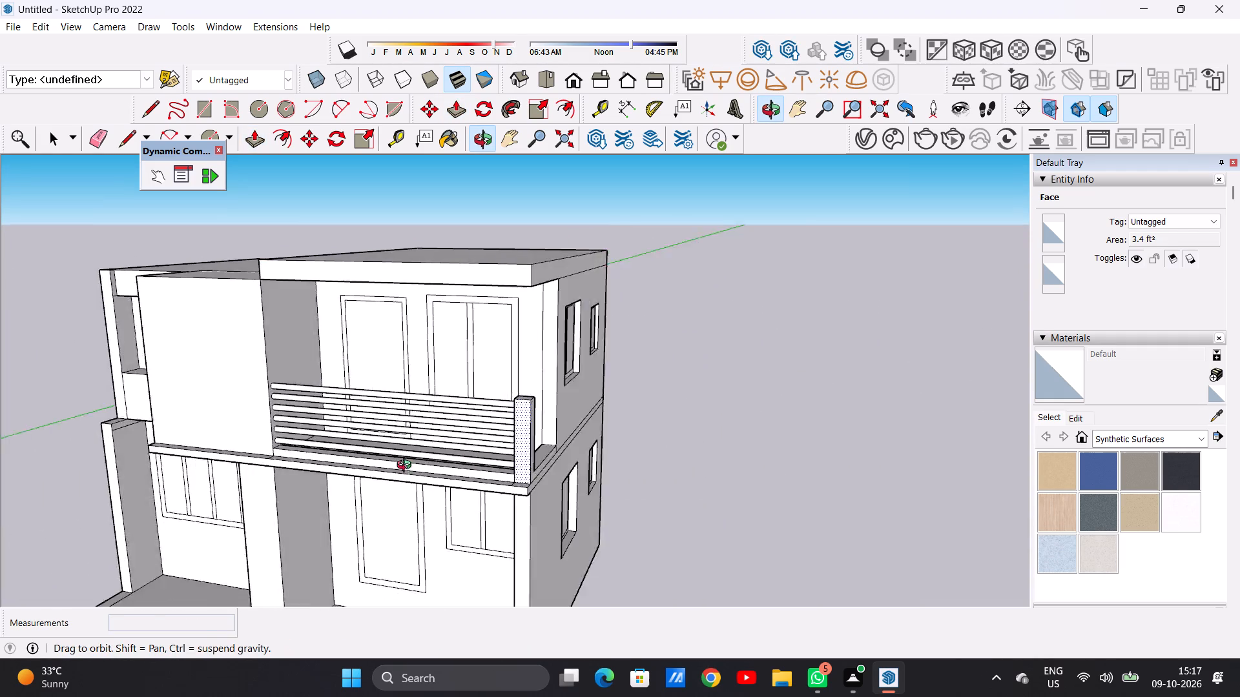
{"action": "middle_click_drag", "start_coordinate": [407, 467], "coordinate": [6, 439]}
{"action": "middle_click_drag", "start_coordinate": [463, 450], "coordinate": [290, 452]}
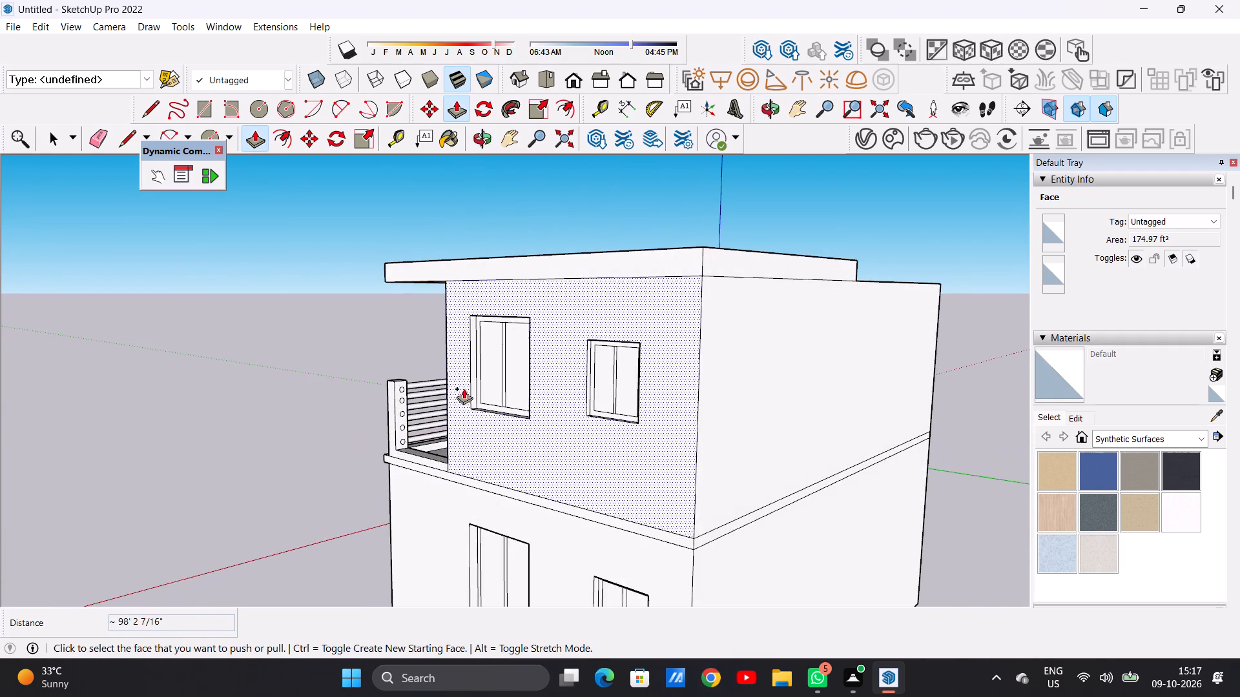
{"action": "scroll", "coordinate": [439, 381], "scroll_direction": "up", "scroll_amount": 5}
{"action": "scroll", "coordinate": [385, 396], "scroll_direction": "up", "scroll_amount": 17}
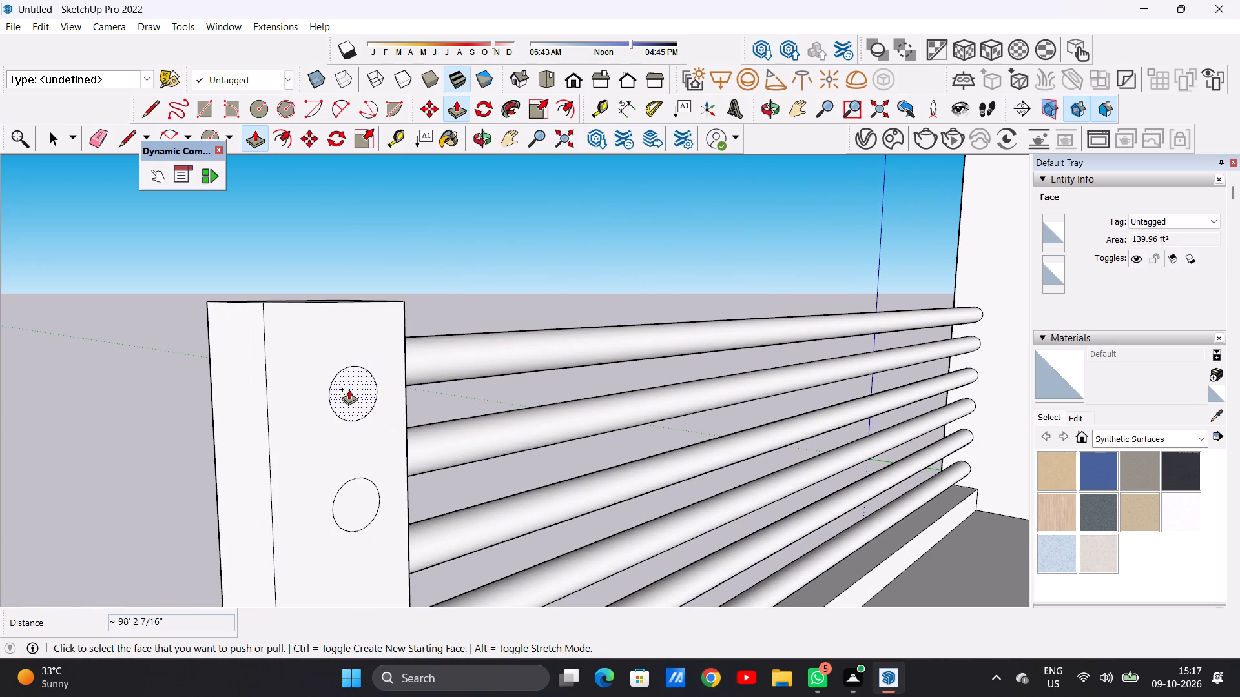
{"action": "key", "text": "space"}
{"action": "key", "text": "space"}
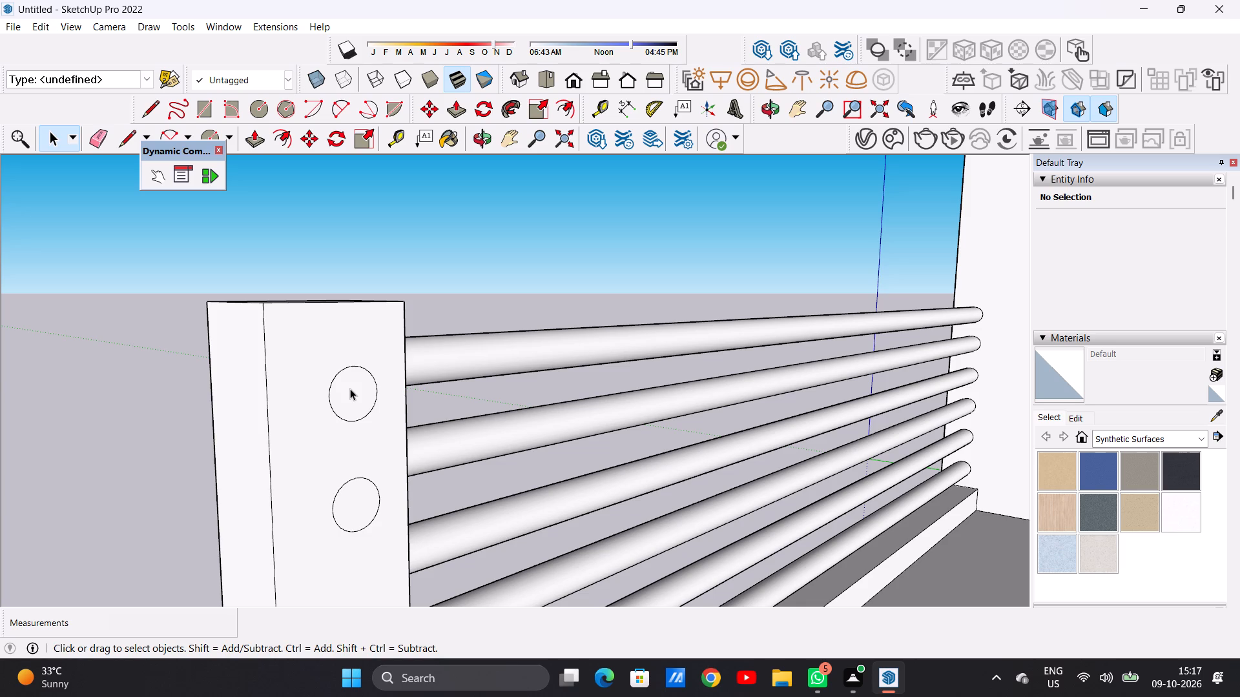
{"action": "scroll", "coordinate": [369, 390], "scroll_direction": "down", "scroll_amount": 15}
{"action": "middle_click_drag", "start_coordinate": [391, 407], "coordinate": [451, 434]}
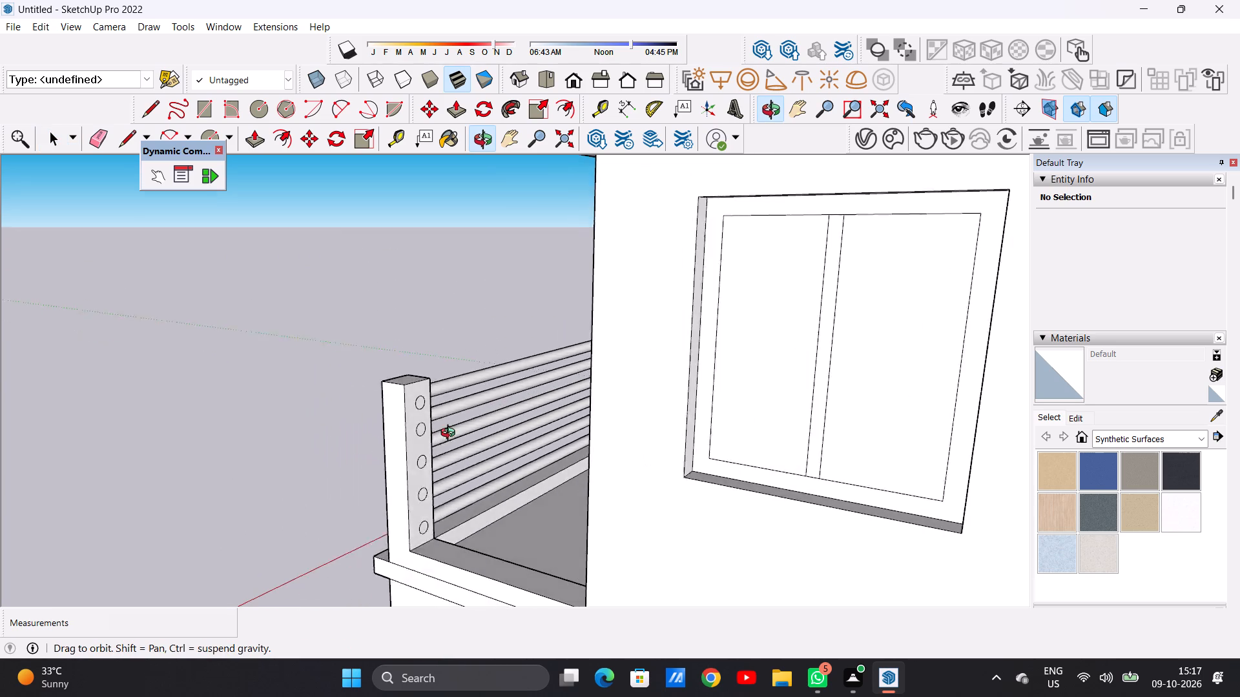
{"action": "middle_click_drag", "start_coordinate": [451, 434], "coordinate": [495, 439]}
{"action": "scroll", "coordinate": [482, 425], "scroll_direction": "up", "scroll_amount": 4}
{"action": "scroll", "coordinate": [482, 425], "scroll_direction": "down", "scroll_amount": 1}
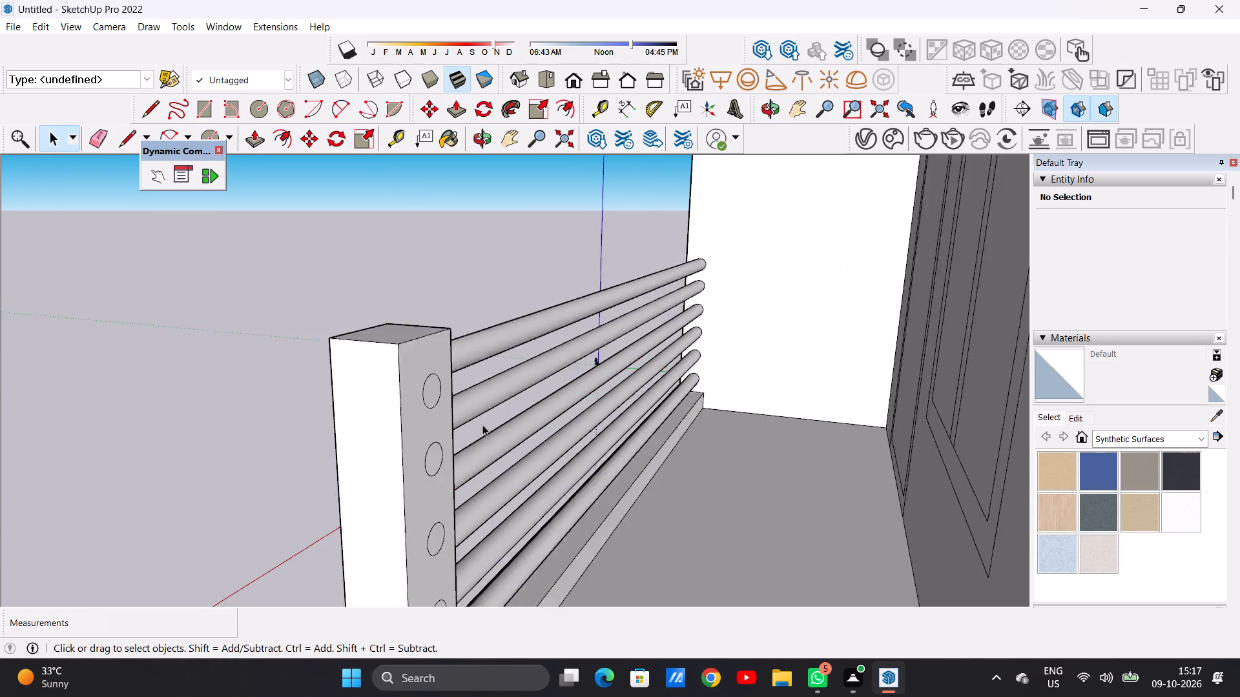
{"action": "scroll", "coordinate": [482, 425], "scroll_direction": "down", "scroll_amount": 2}
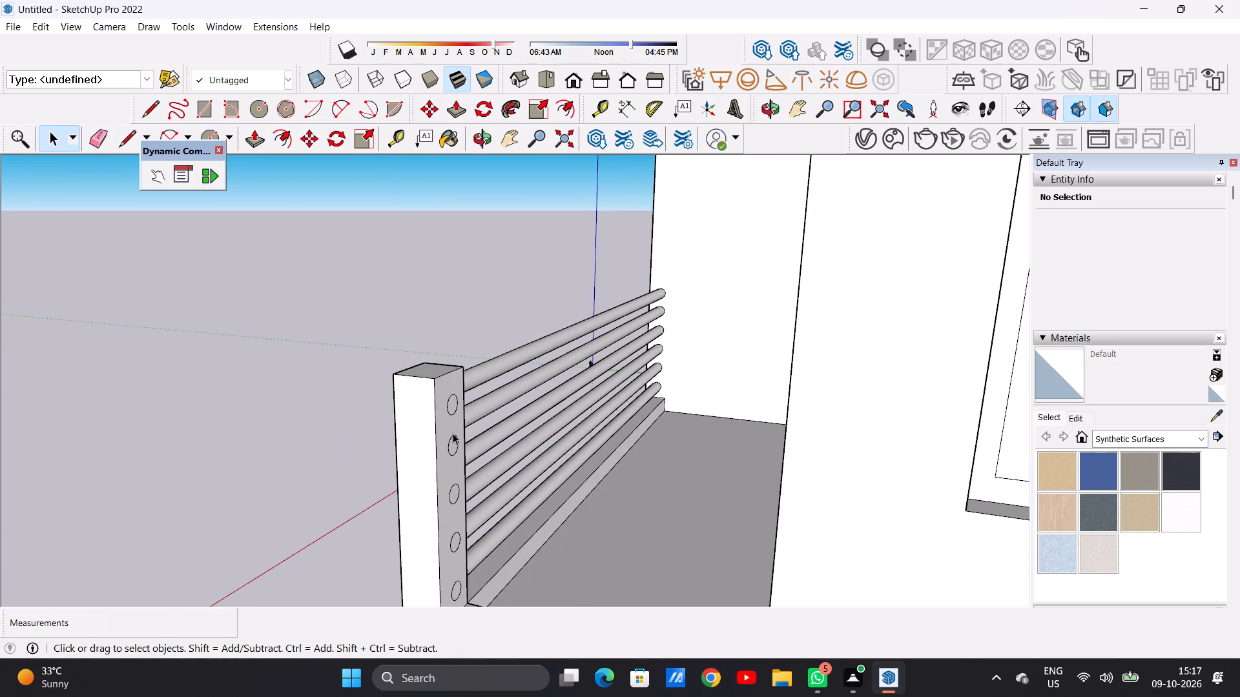
{"action": "key", "text": "p"}
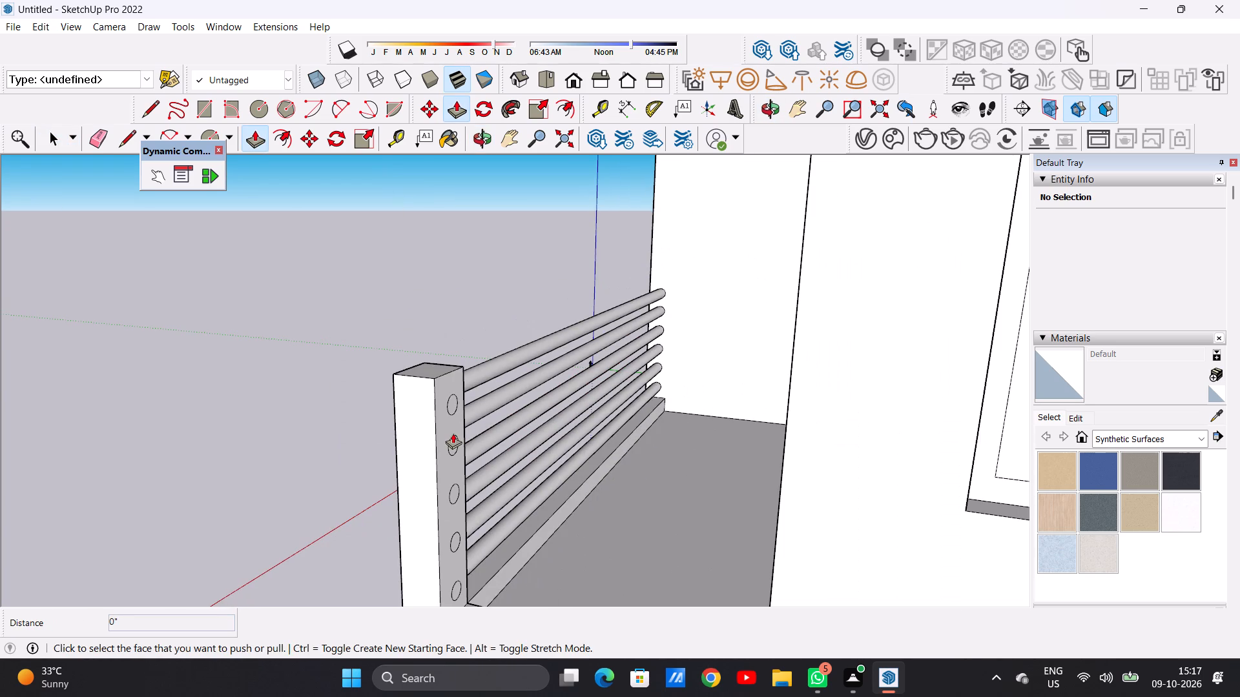
{"action": "scroll", "coordinate": [462, 401], "scroll_direction": "up", "scroll_amount": 10}
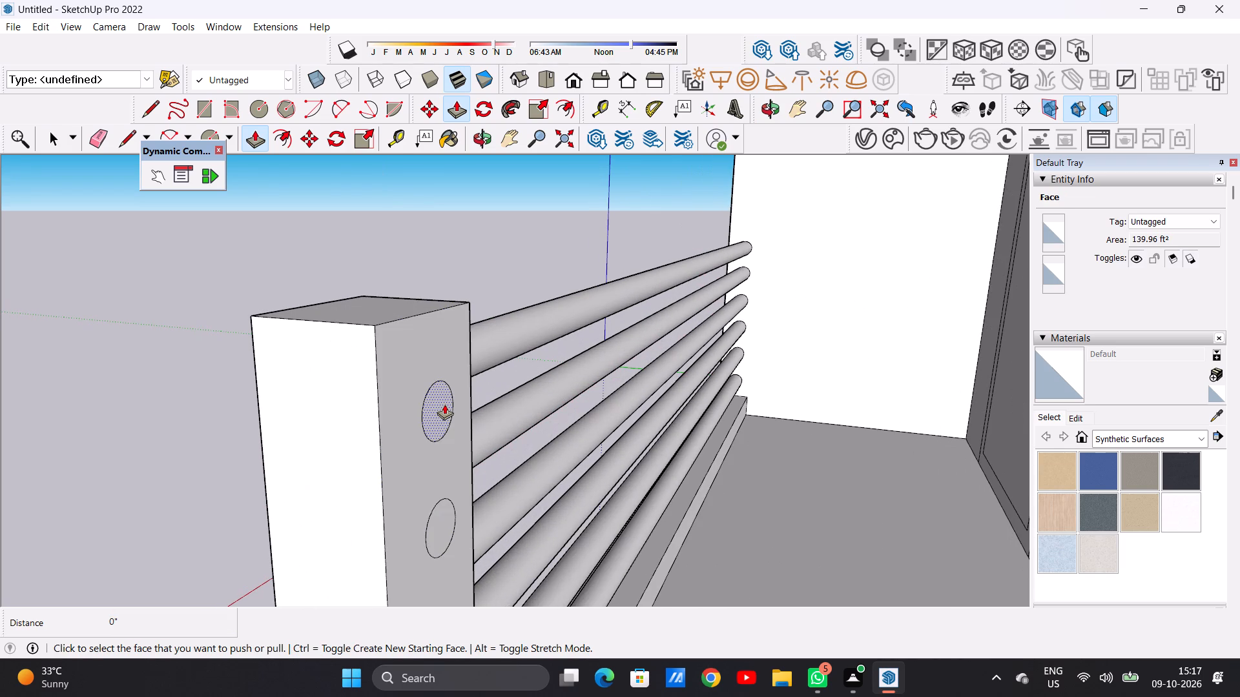
{"action": "left_click", "coordinate": [444, 404]}
{"action": "scroll", "coordinate": [479, 399], "scroll_direction": "down", "scroll_amount": 14}
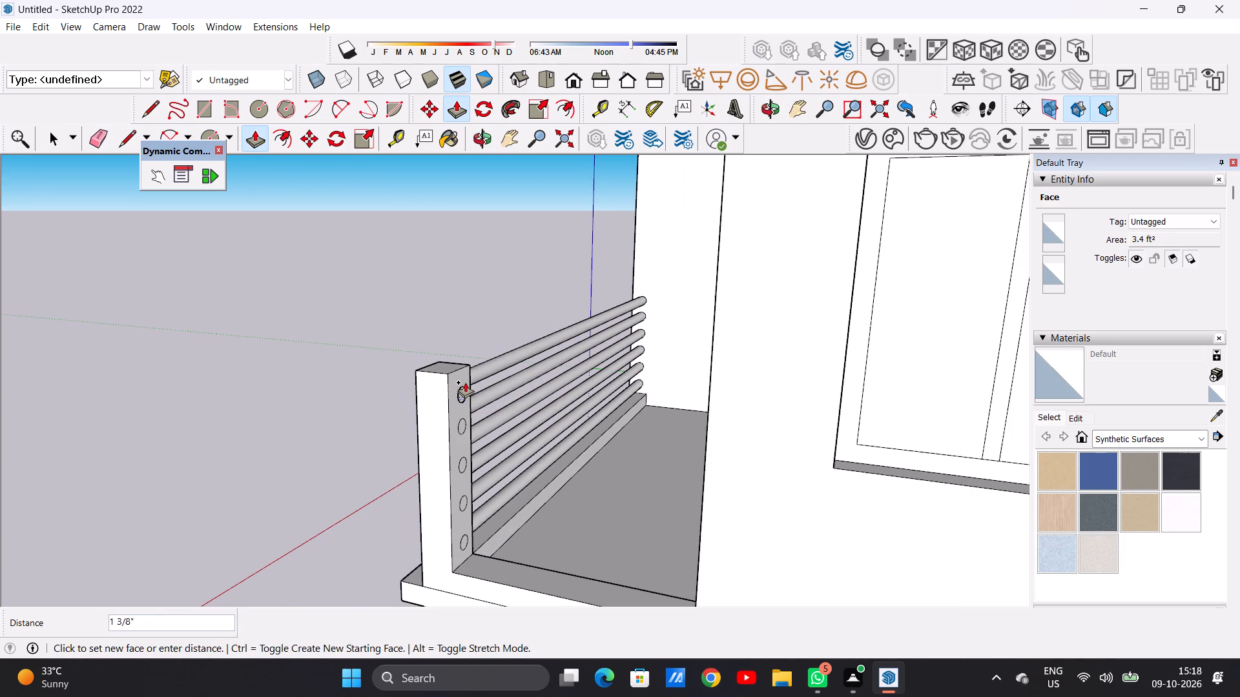
{"action": "middle_click_drag", "start_coordinate": [526, 424], "coordinate": [645, 425]}
{"action": "scroll", "coordinate": [856, 396], "scroll_direction": "up", "scroll_amount": 5}
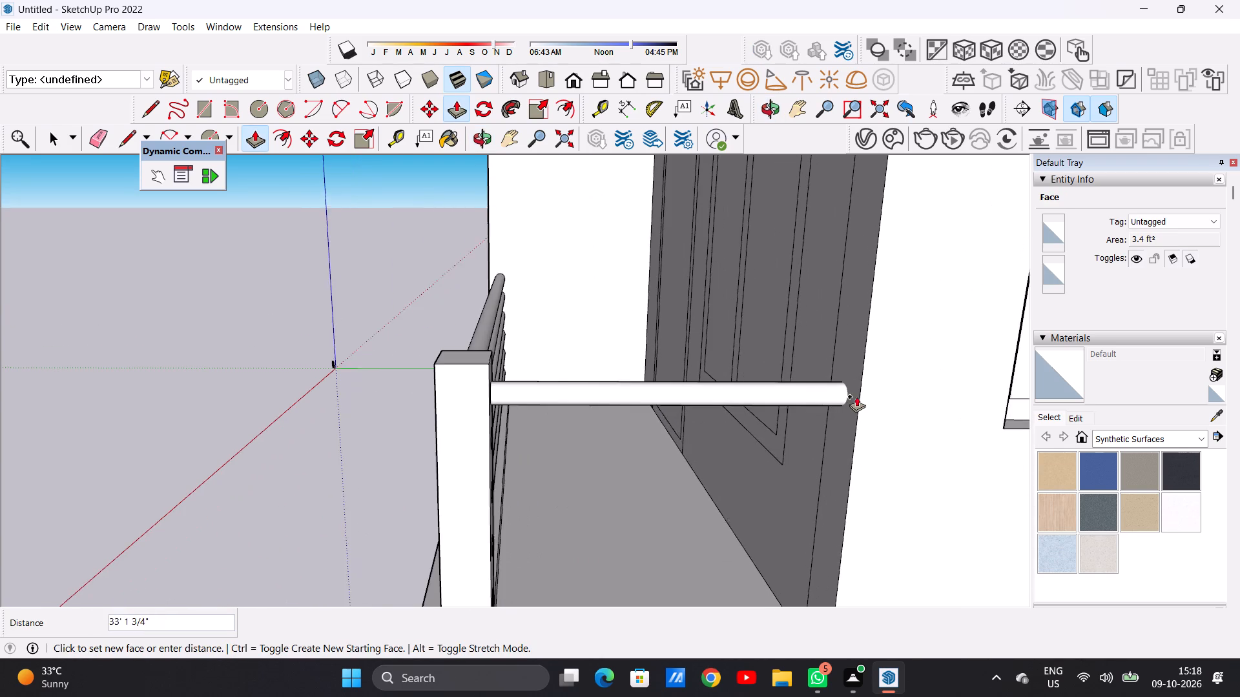
{"action": "left_click", "coordinate": [847, 364]}
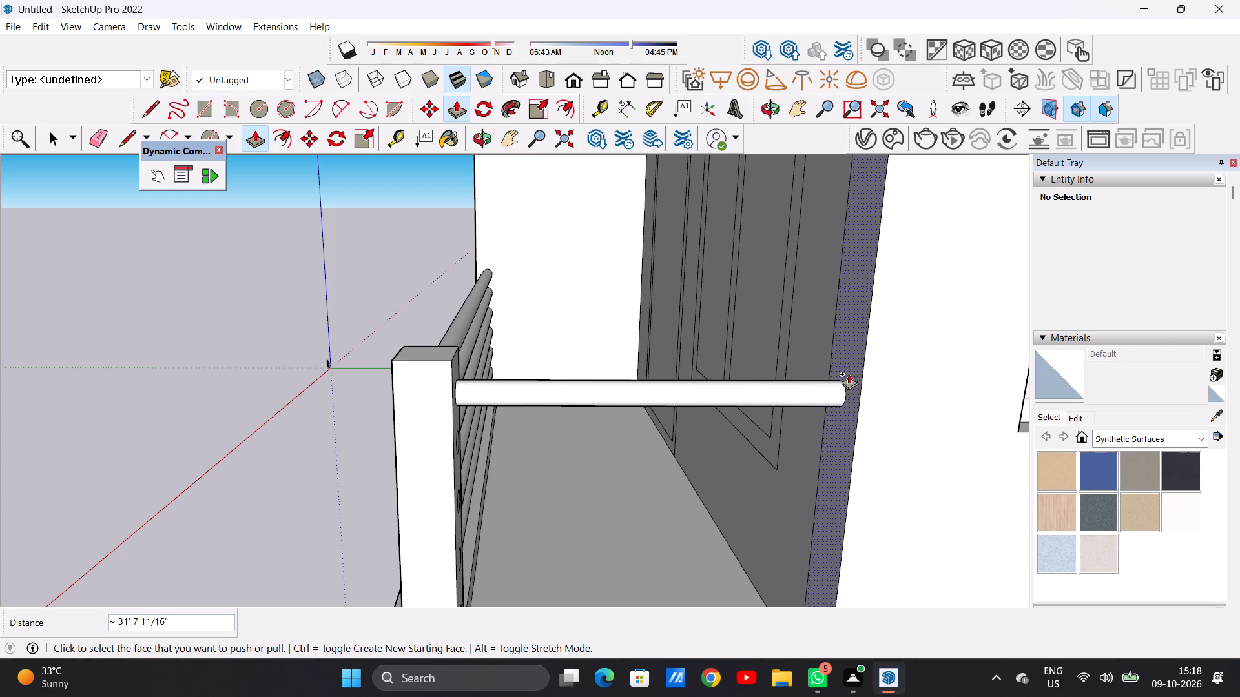
Push/Pull the second circle from the top on the post's house-facing side about 31' 7 11/16" to the front wall.
{"action": "scroll", "coordinate": [841, 365], "scroll_direction": "down", "scroll_amount": 6}
{"action": "middle_click_drag", "start_coordinate": [681, 418], "coordinate": [516, 405]}
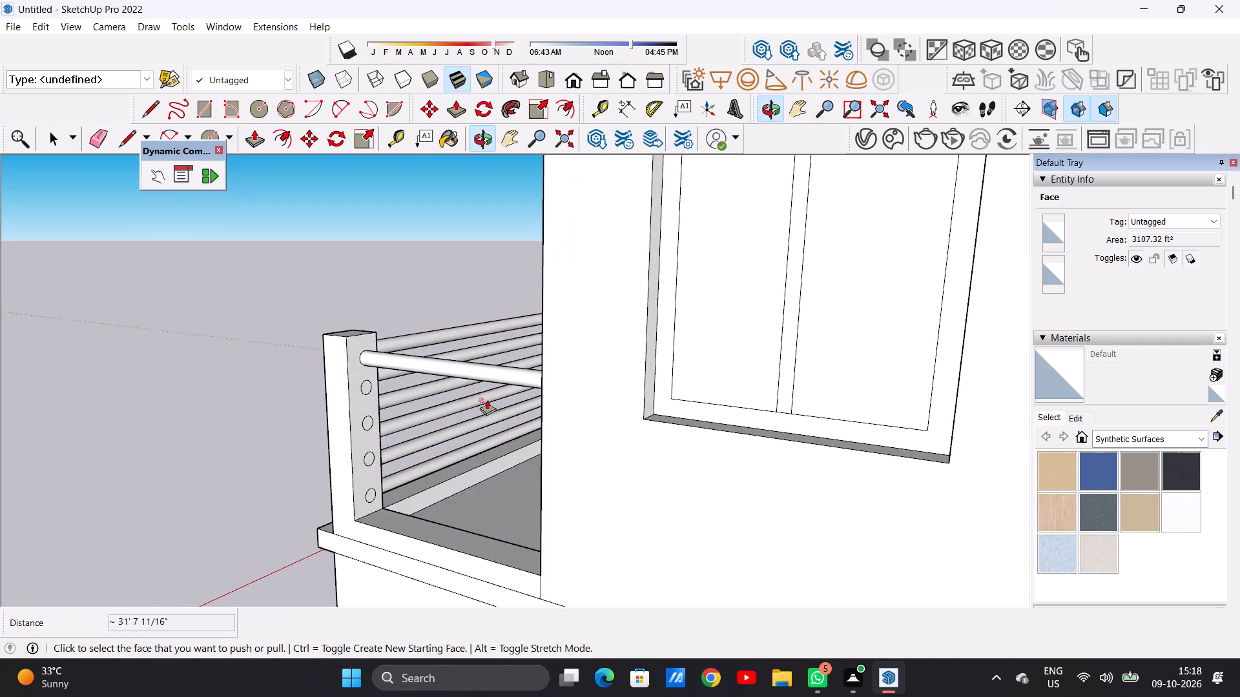
{"action": "scroll", "coordinate": [386, 399], "scroll_direction": "up", "scroll_amount": 10}
{"action": "left_click", "coordinate": [222, 339]}
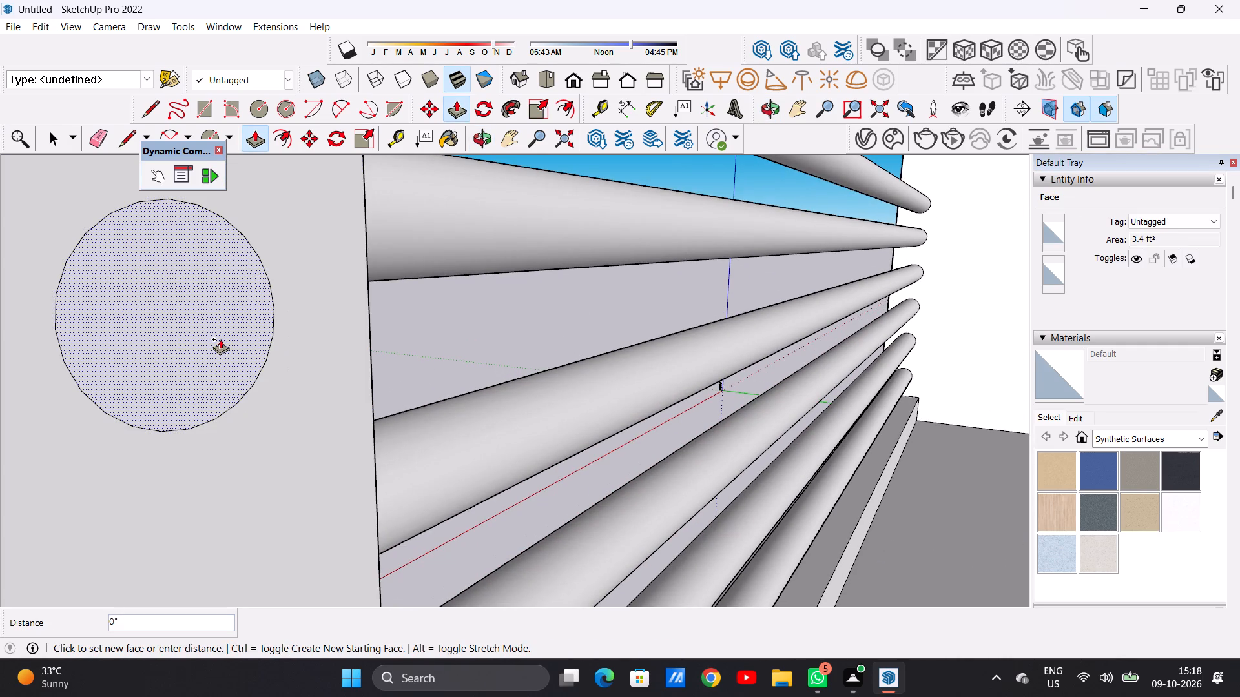
{"action": "scroll", "coordinate": [475, 395], "scroll_direction": "down", "scroll_amount": 20}
{"action": "scroll", "coordinate": [475, 395], "scroll_direction": "down", "scroll_amount": 6}
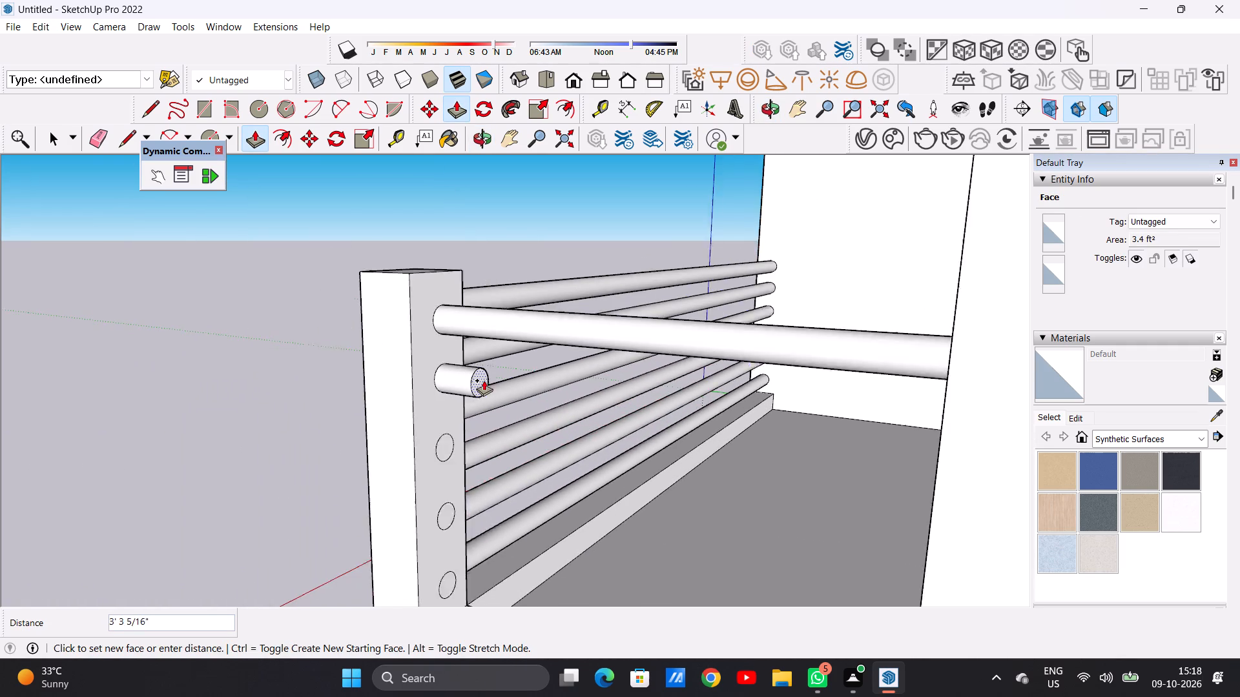
{"action": "middle_click_drag", "start_coordinate": [475, 412], "coordinate": [591, 403]}
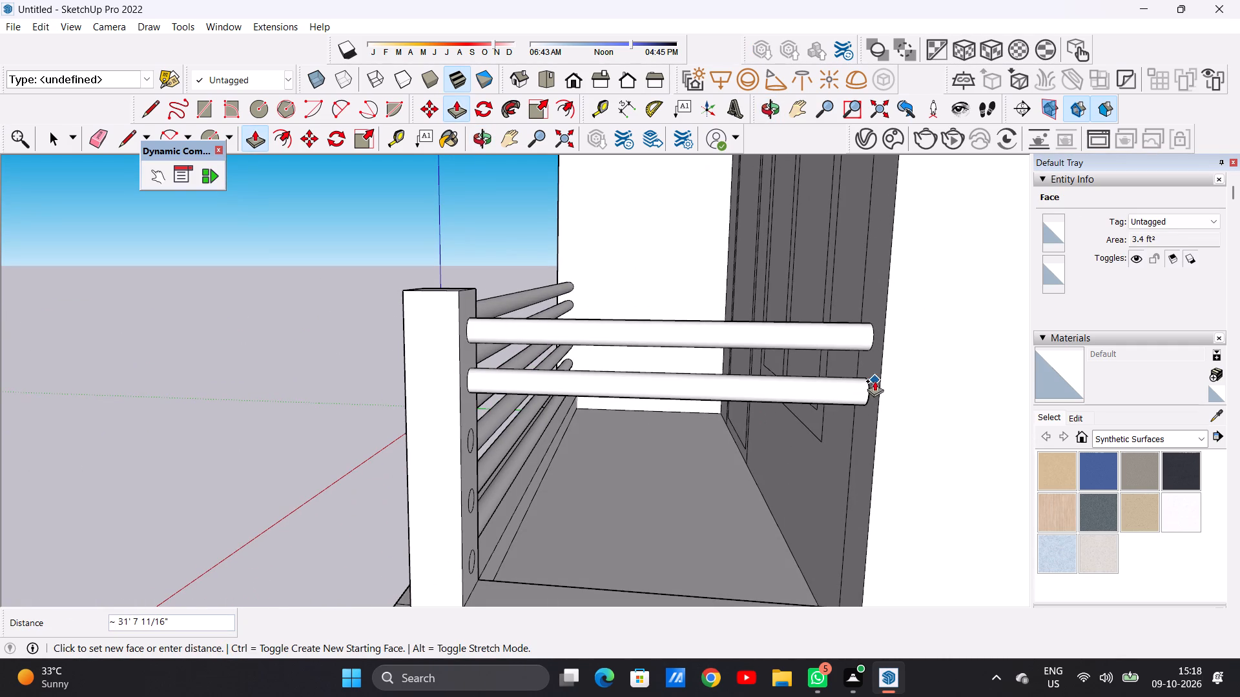
{"action": "left_click", "coordinate": [871, 365]}
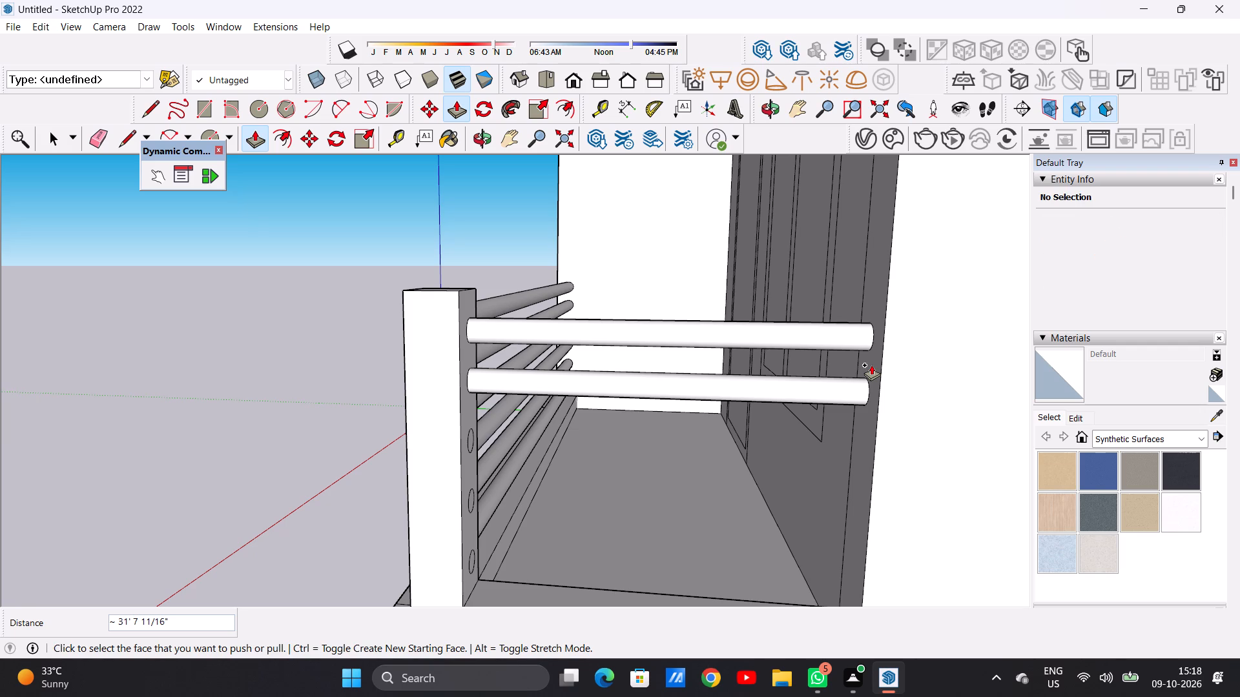
Push/Pull the third circle from the top on the post's house-facing side about 31' 7 11/16" to the front wall.
{"action": "scroll", "coordinate": [687, 432], "scroll_direction": "down", "scroll_amount": 6}
{"action": "middle_click_drag", "start_coordinate": [687, 440], "coordinate": [675, 437]}
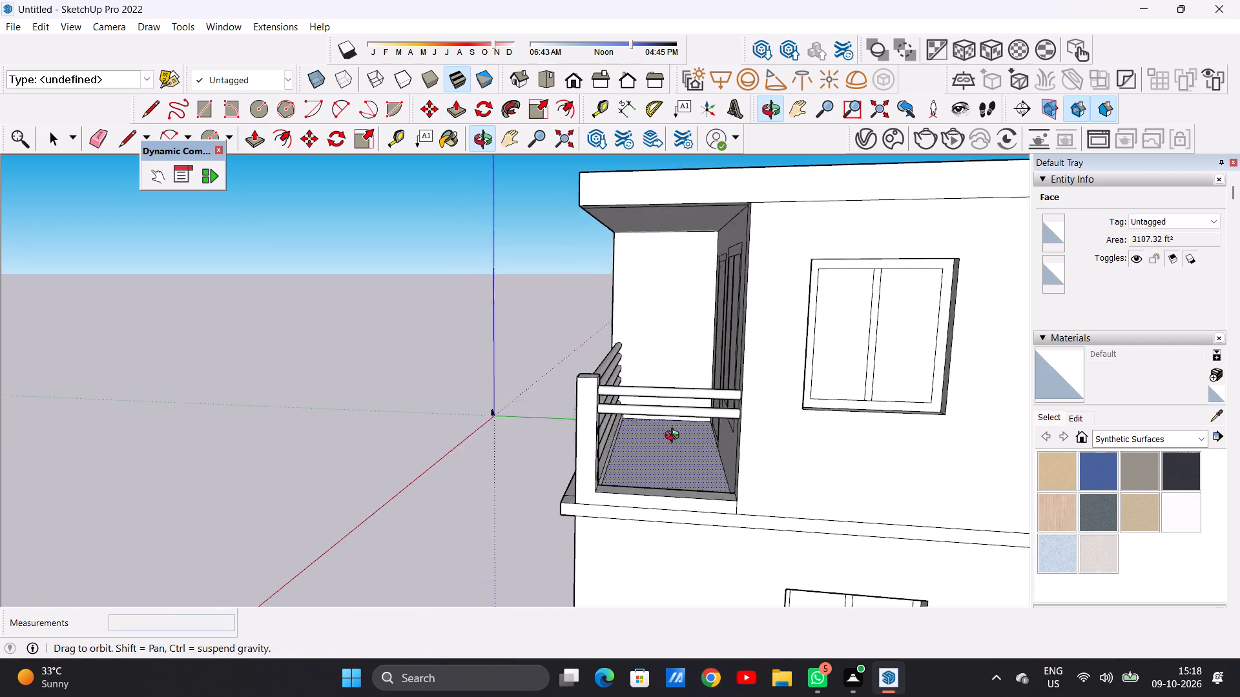
{"action": "middle_click_drag", "start_coordinate": [675, 437], "coordinate": [508, 427]}
{"action": "scroll", "coordinate": [448, 417], "scroll_direction": "up", "scroll_amount": 12}
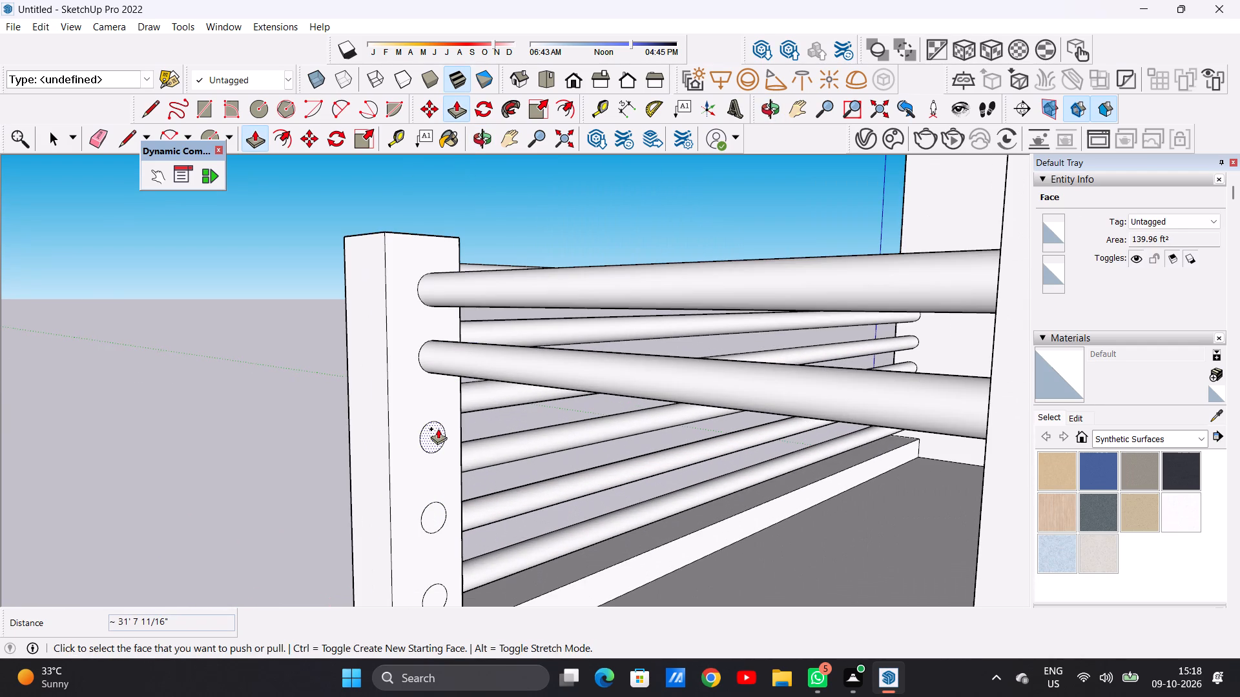
{"action": "left_click", "coordinate": [438, 429]}
{"action": "scroll", "coordinate": [615, 480], "scroll_direction": "down", "scroll_amount": 5}
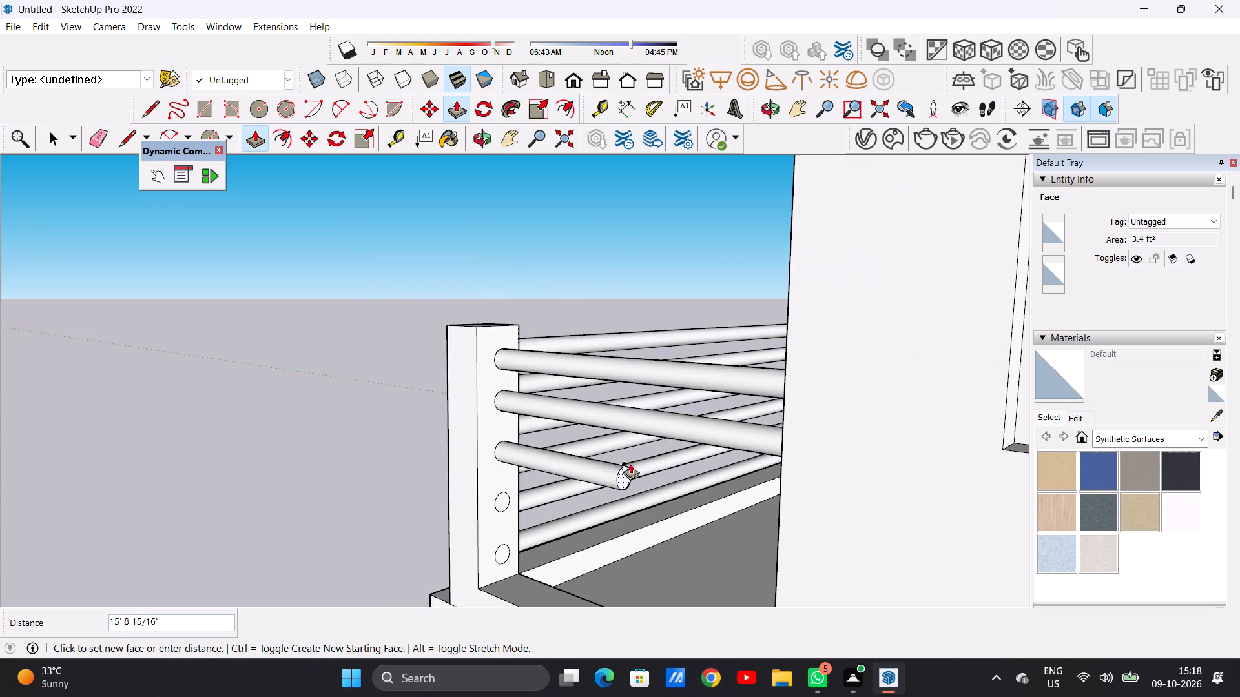
{"action": "scroll", "coordinate": [630, 463], "scroll_direction": "down", "scroll_amount": 6}
{"action": "middle_click_drag", "start_coordinate": [611, 478], "coordinate": [860, 462]}
{"action": "scroll", "coordinate": [829, 431], "scroll_direction": "up", "scroll_amount": 5}
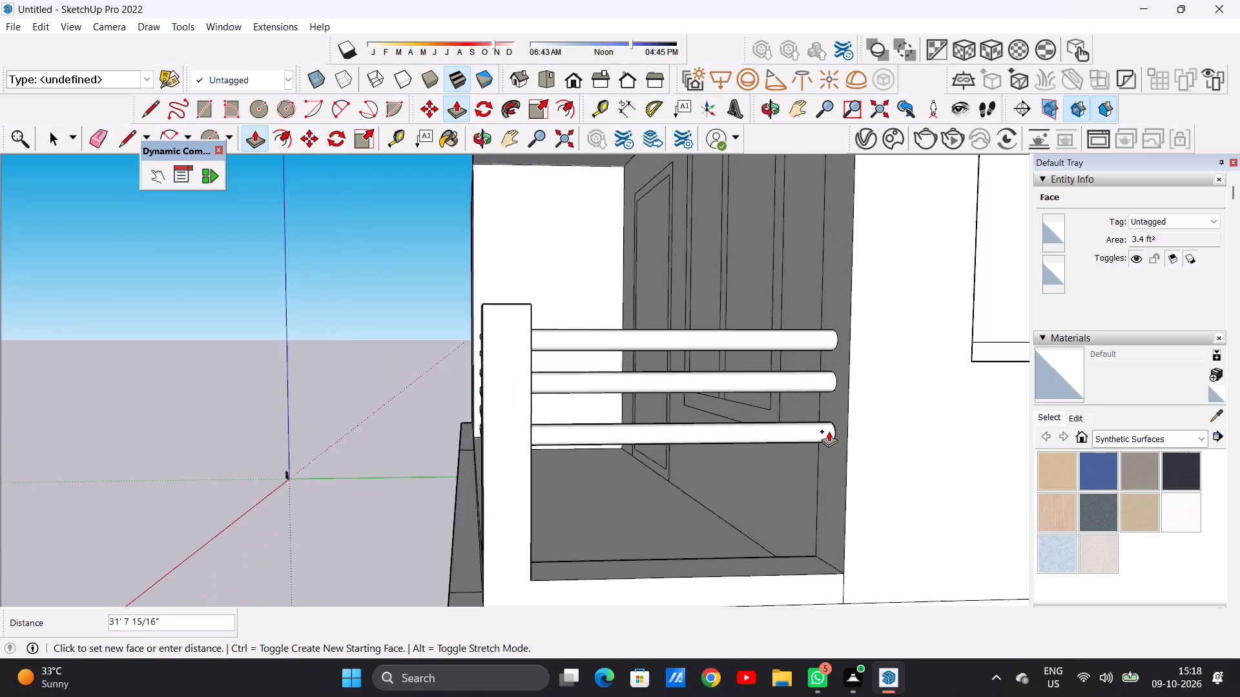
{"action": "scroll", "coordinate": [829, 431], "scroll_direction": "up", "scroll_amount": 2}
{"action": "left_click", "coordinate": [834, 401]}
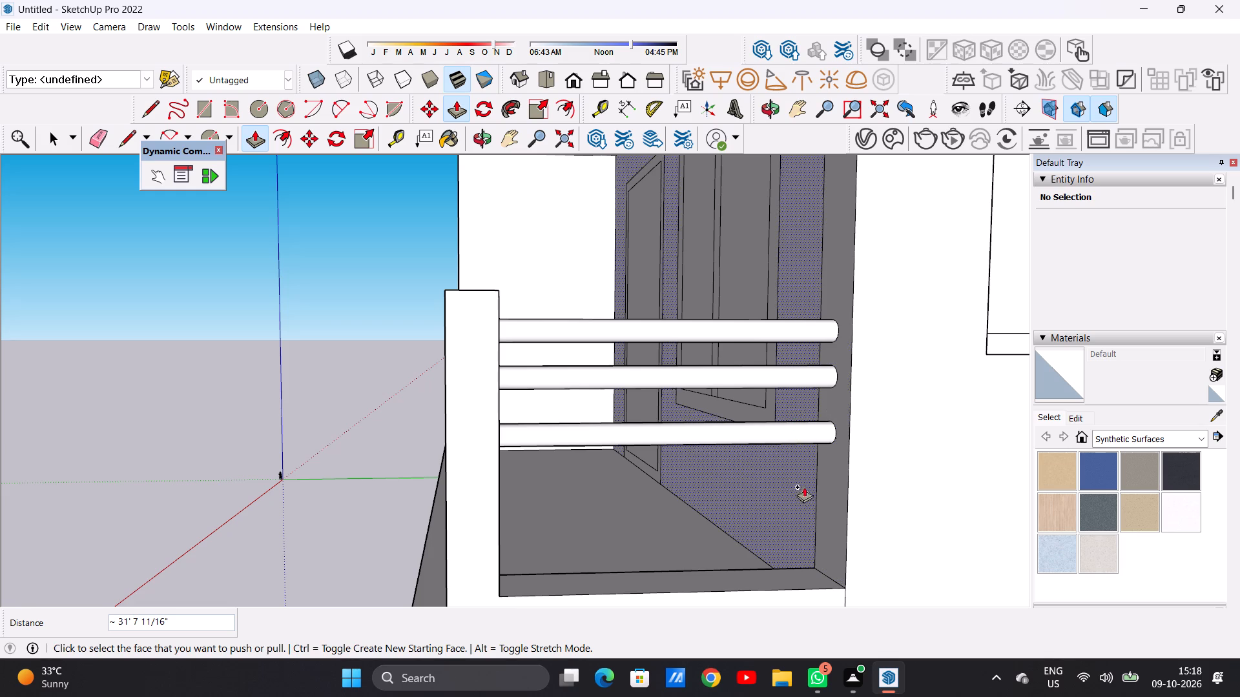
Push/Pull the fourth circle from the top on the post's house-facing side about 31' 7 11/16" to the front wall.
{"action": "middle_click_drag", "start_coordinate": [793, 501], "coordinate": [489, 505]}
{"action": "scroll", "coordinate": [477, 496], "scroll_direction": "up", "scroll_amount": 5}
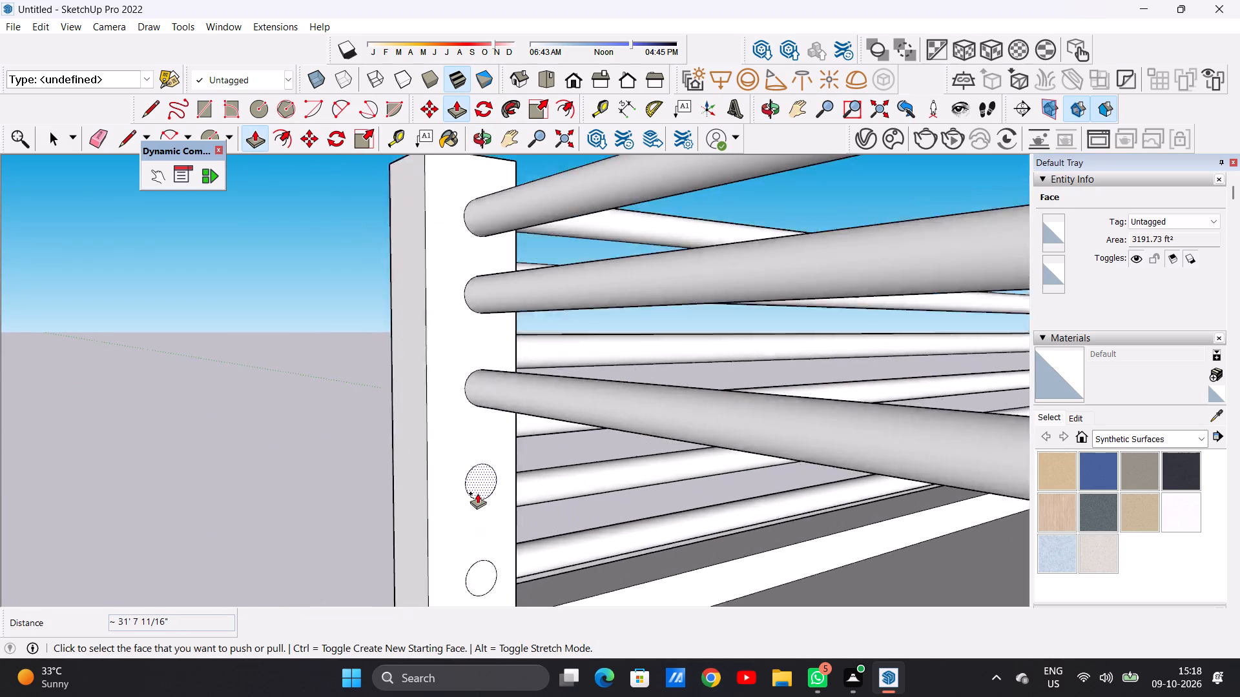
{"action": "scroll", "coordinate": [477, 493], "scroll_direction": "up", "scroll_amount": 2}
{"action": "left_click", "coordinate": [480, 476]}
{"action": "scroll", "coordinate": [615, 518], "scroll_direction": "down", "scroll_amount": 16}
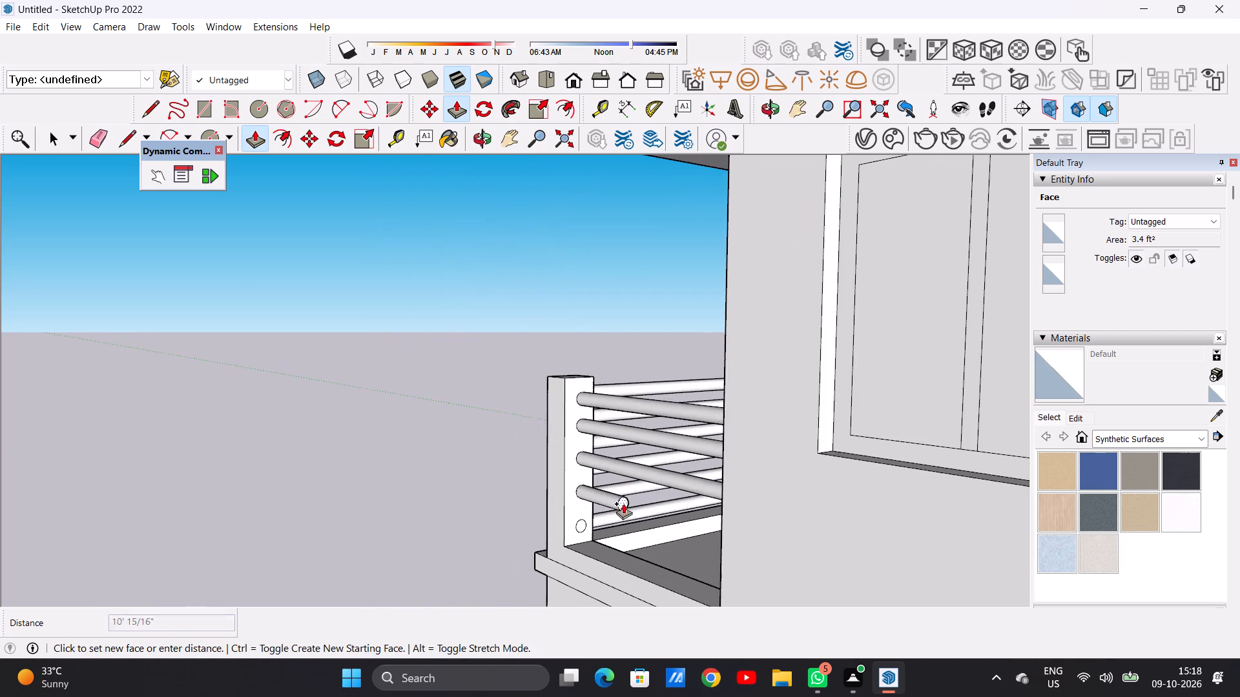
{"action": "middle_click_drag", "start_coordinate": [620, 507], "coordinate": [847, 491]}
{"action": "scroll", "coordinate": [785, 483], "scroll_direction": "up", "scroll_amount": 8}
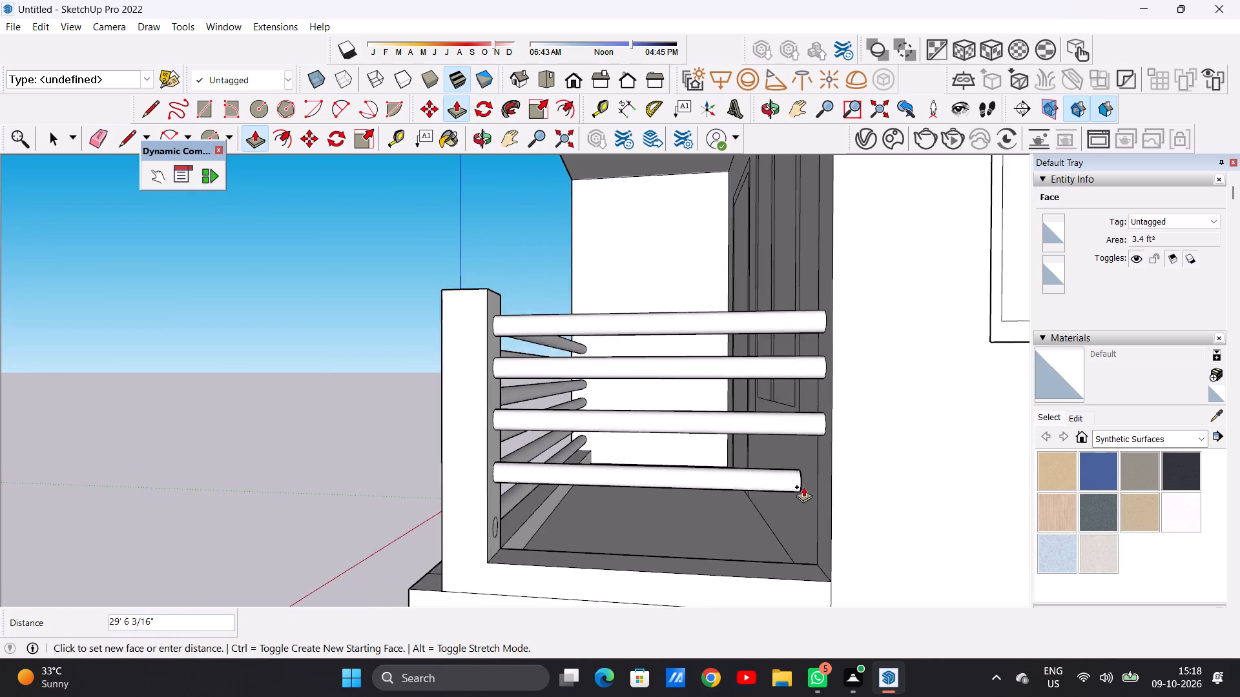
{"action": "scroll", "coordinate": [803, 487], "scroll_direction": "up", "scroll_amount": 3}
{"action": "left_click", "coordinate": [840, 434]}
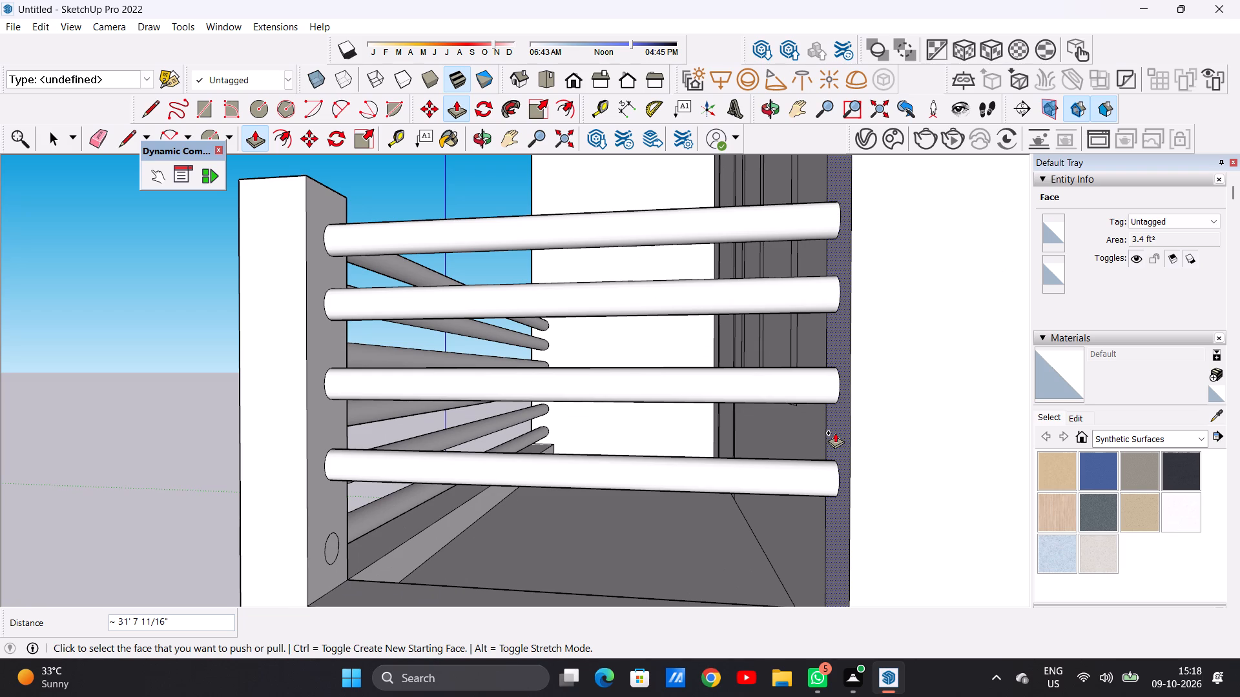
Push/Pull the bottom circle on the post's house-facing side about 31' 7 11/16" to the front wall, completing the side rails.
{"action": "scroll", "coordinate": [579, 460], "scroll_direction": "down", "scroll_amount": 5}
{"action": "middle_click_drag", "start_coordinate": [625, 473], "coordinate": [594, 487]}
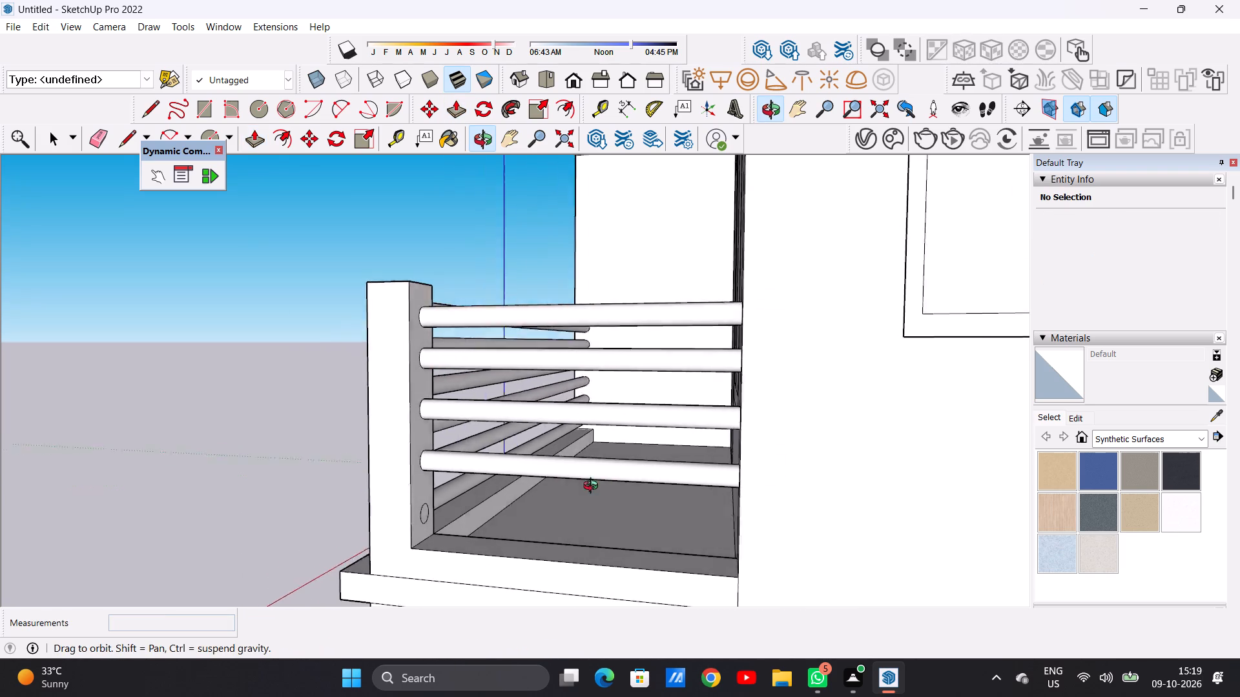
{"action": "middle_click_drag", "start_coordinate": [594, 487], "coordinate": [424, 493]}
{"action": "scroll", "coordinate": [436, 501], "scroll_direction": "up", "scroll_amount": 15}
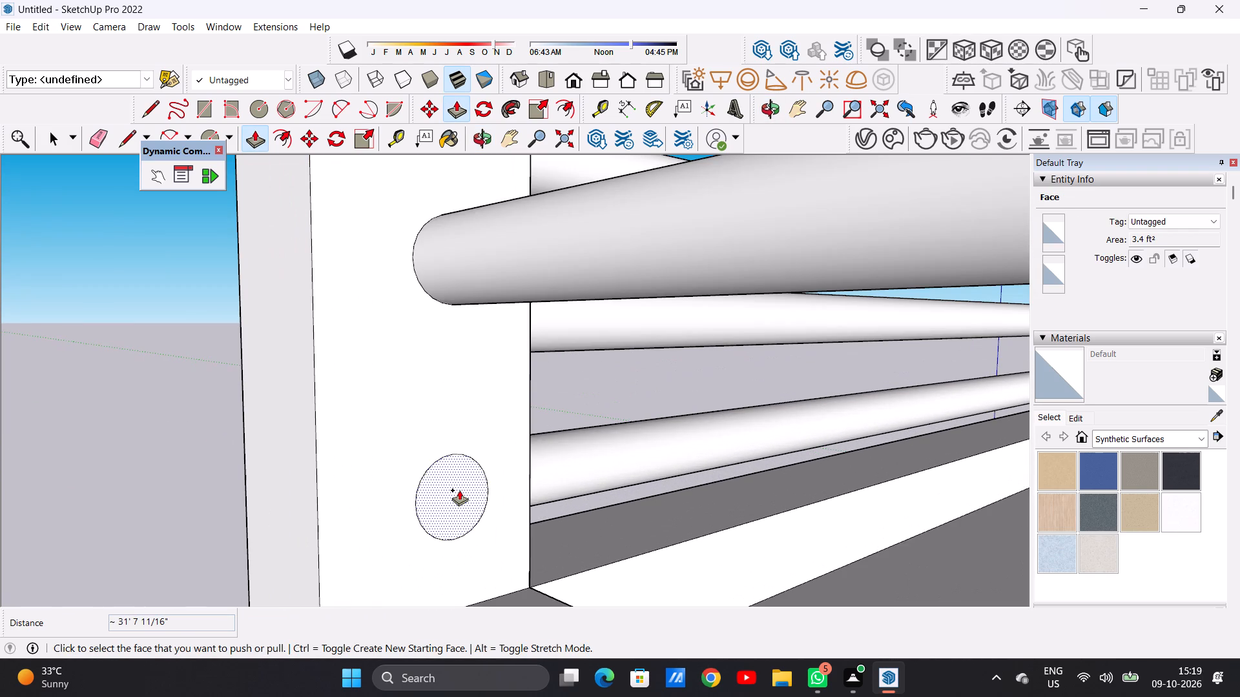
{"action": "left_click", "coordinate": [459, 490]}
{"action": "scroll", "coordinate": [519, 495], "scroll_direction": "down", "scroll_amount": 12}
{"action": "middle_click_drag", "start_coordinate": [646, 540], "coordinate": [665, 542]}
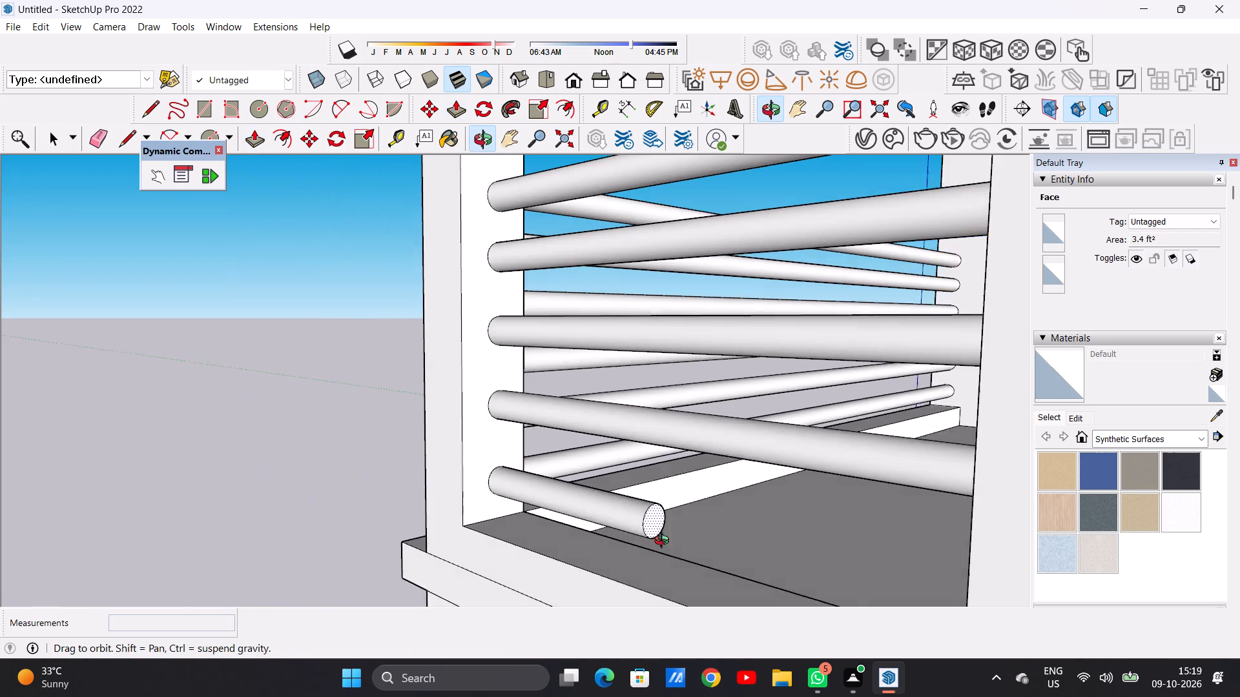
{"action": "middle_click_drag", "start_coordinate": [665, 542], "coordinate": [914, 507]}
{"action": "scroll", "coordinate": [908, 499], "scroll_direction": "up", "scroll_amount": 5}
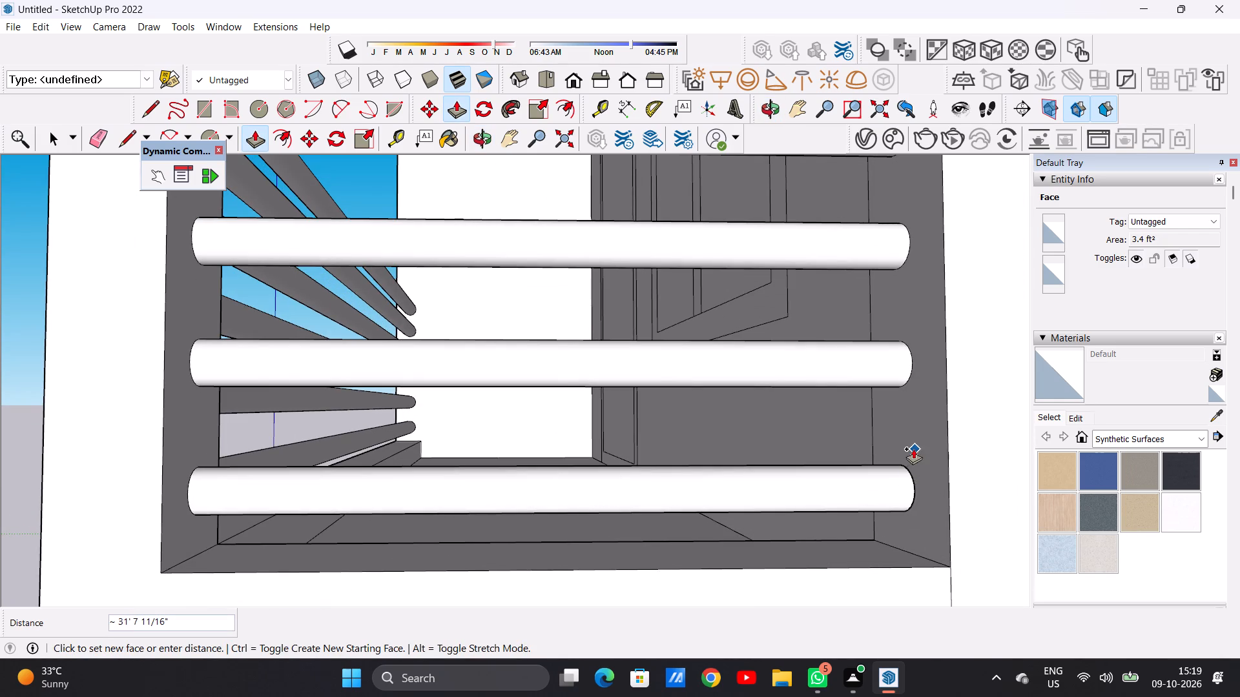
{"action": "left_click", "coordinate": [913, 448]}
{"action": "key", "text": "space"}
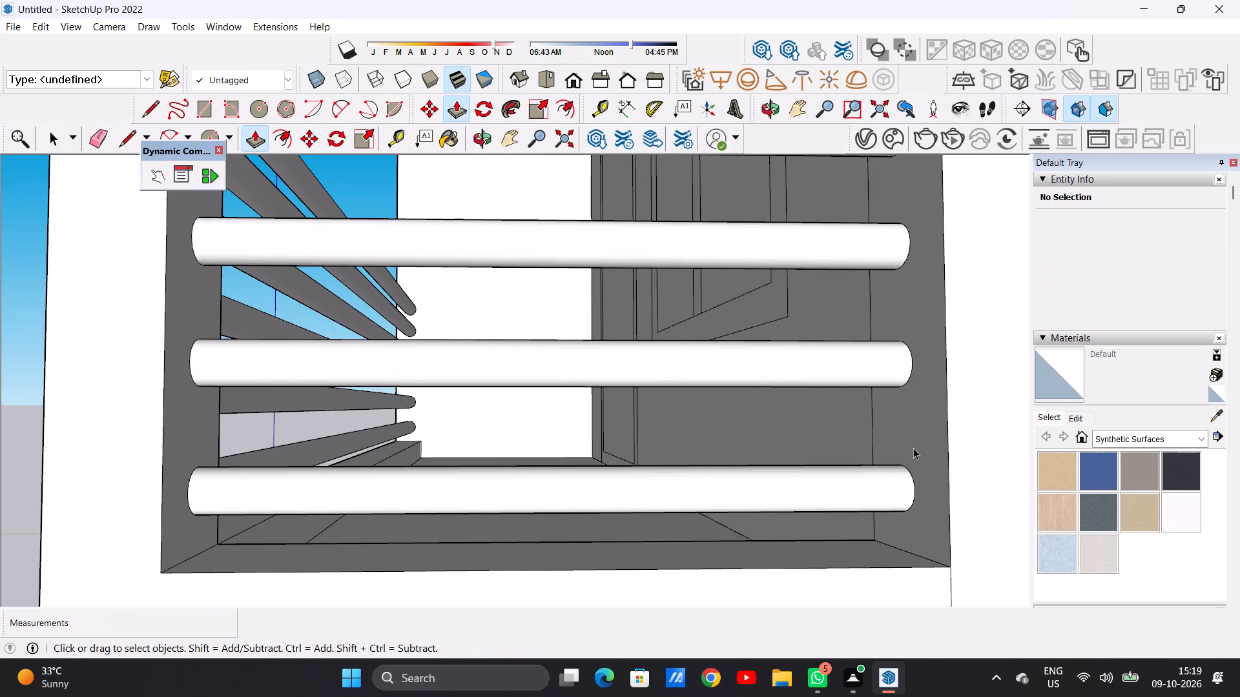
Examine the balcony's front and side rails and the villa's front elevation from several angles.
{"action": "scroll", "coordinate": [583, 462], "scroll_direction": "down", "scroll_amount": 12}
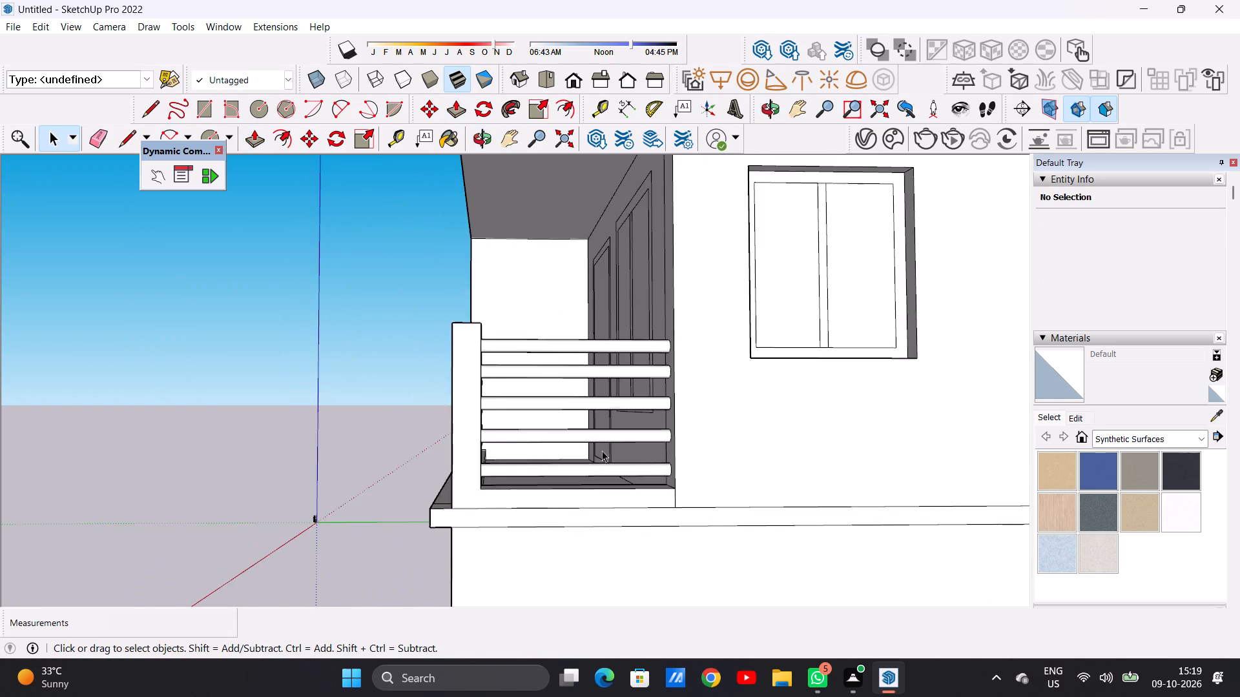
{"action": "scroll", "coordinate": [602, 450], "scroll_direction": "down", "scroll_amount": 10}
{"action": "middle_click_drag", "start_coordinate": [560, 432], "coordinate": [840, 464]}
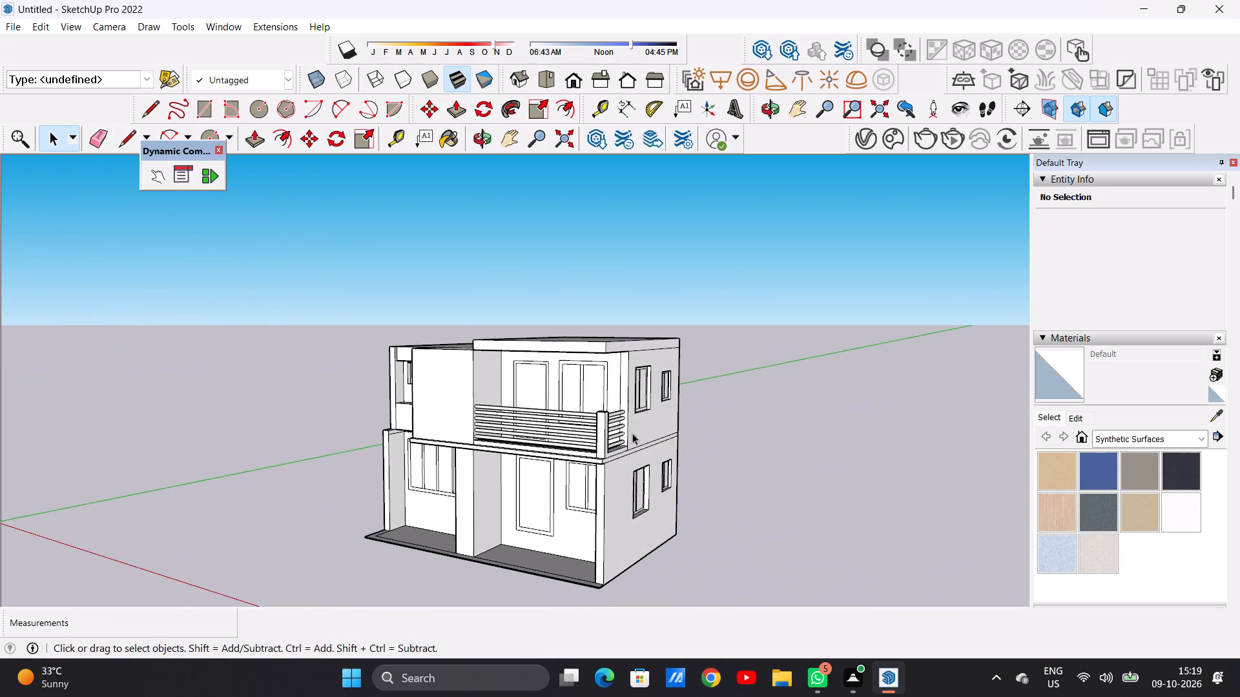
{"action": "middle_click_drag", "start_coordinate": [592, 431], "coordinate": [763, 419]}
{"action": "scroll", "coordinate": [597, 412], "scroll_direction": "up", "scroll_amount": 9}
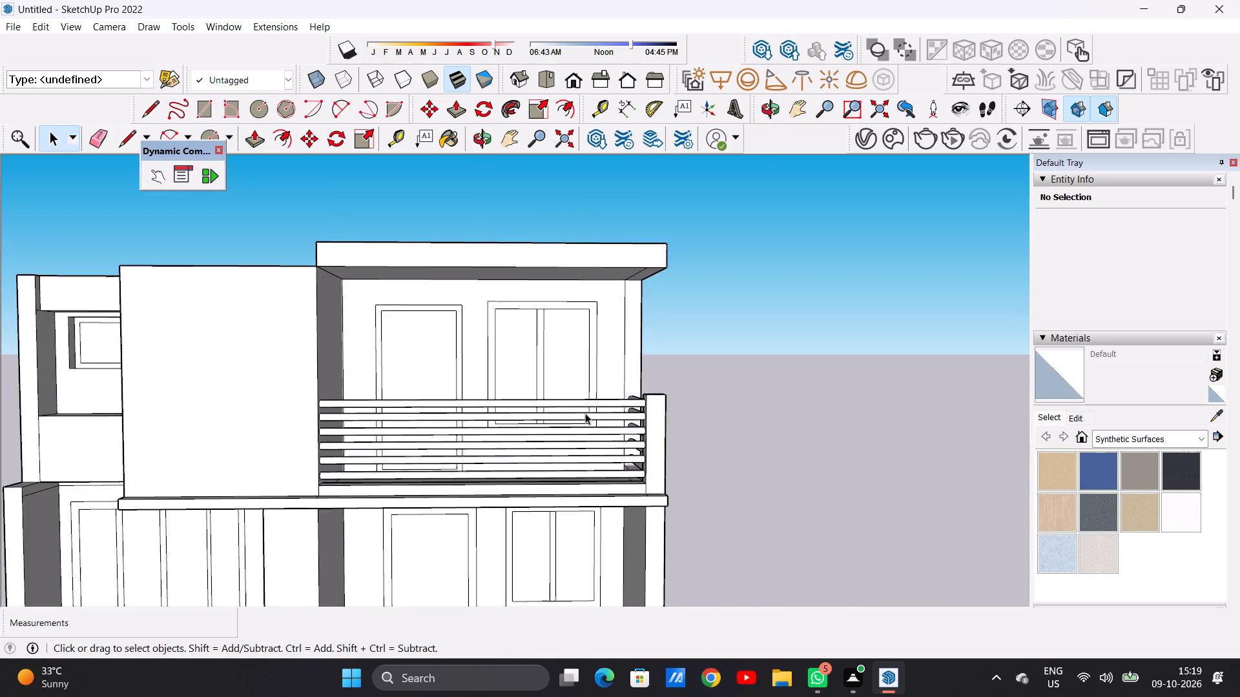
{"action": "scroll", "coordinate": [585, 413], "scroll_direction": "up", "scroll_amount": 7}
{"action": "scroll", "coordinate": [669, 451], "scroll_direction": "down", "scroll_amount": 12}
{"action": "middle_click_drag", "start_coordinate": [615, 424], "coordinate": [594, 437]}
{"action": "scroll", "coordinate": [596, 450], "scroll_direction": "down", "scroll_amount": 4}
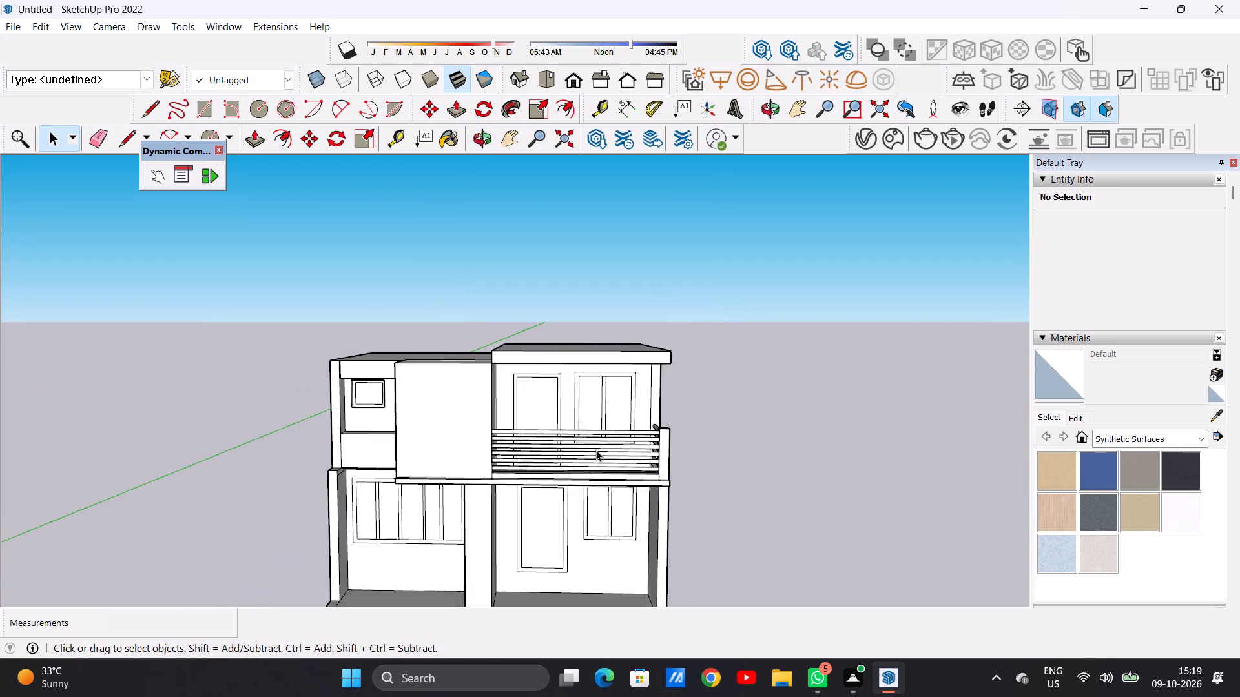
Examine the villa's front elevation, balcony side and overhanging roof from several angles and distances.
{"action": "scroll", "coordinate": [596, 450], "scroll_direction": "down", "scroll_amount": 4}
{"action": "scroll", "coordinate": [512, 501], "scroll_direction": "up", "scroll_amount": 3}
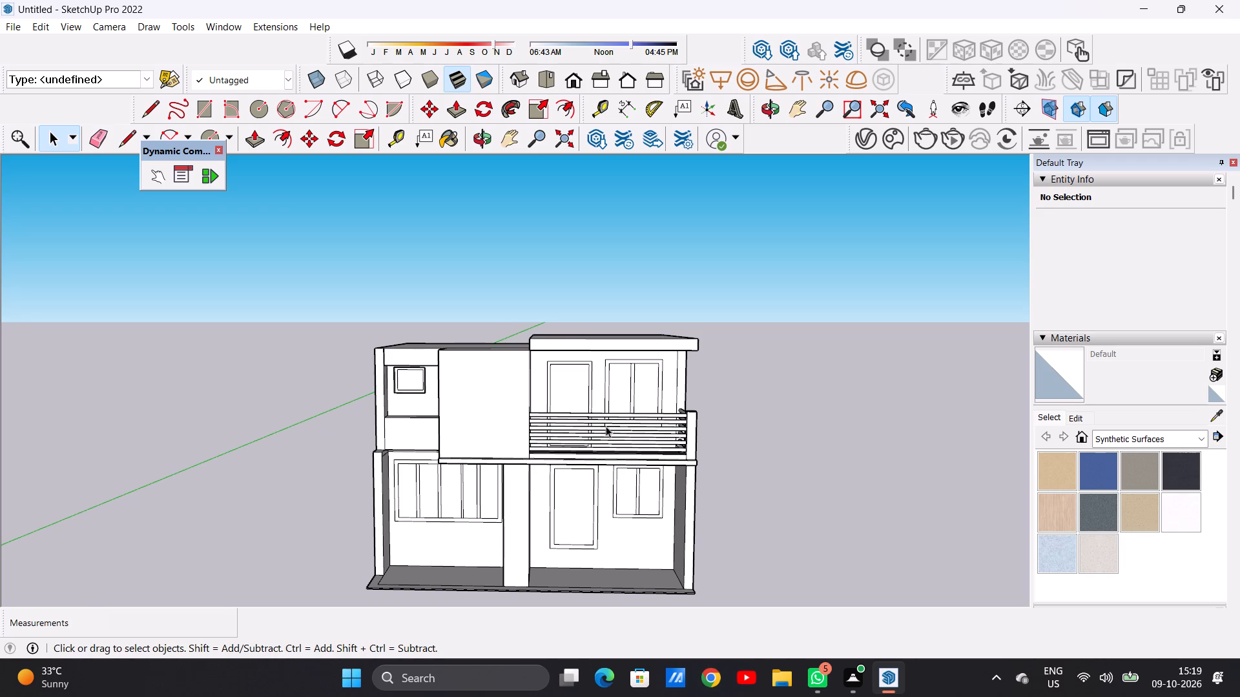
{"action": "scroll", "coordinate": [608, 415], "scroll_direction": "down", "scroll_amount": 5}
{"action": "middle_click_drag", "start_coordinate": [682, 395], "coordinate": [486, 458]}
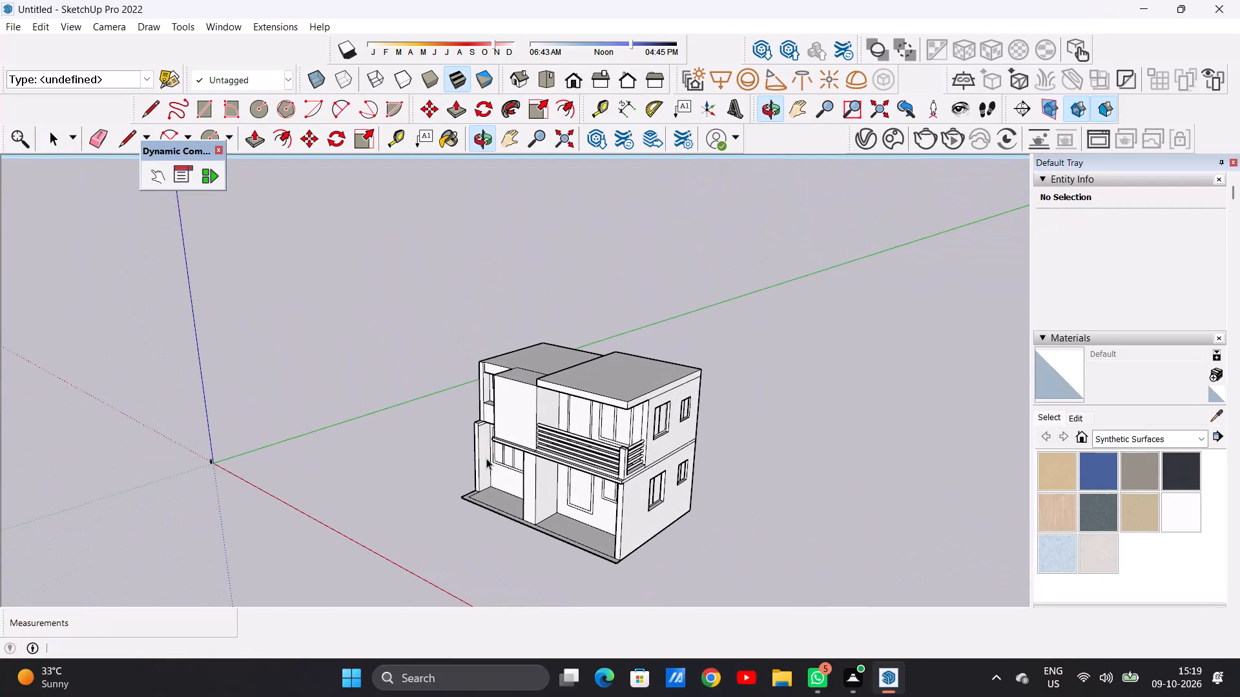
{"action": "middle_click_drag", "start_coordinate": [493, 454], "coordinate": [517, 489]}
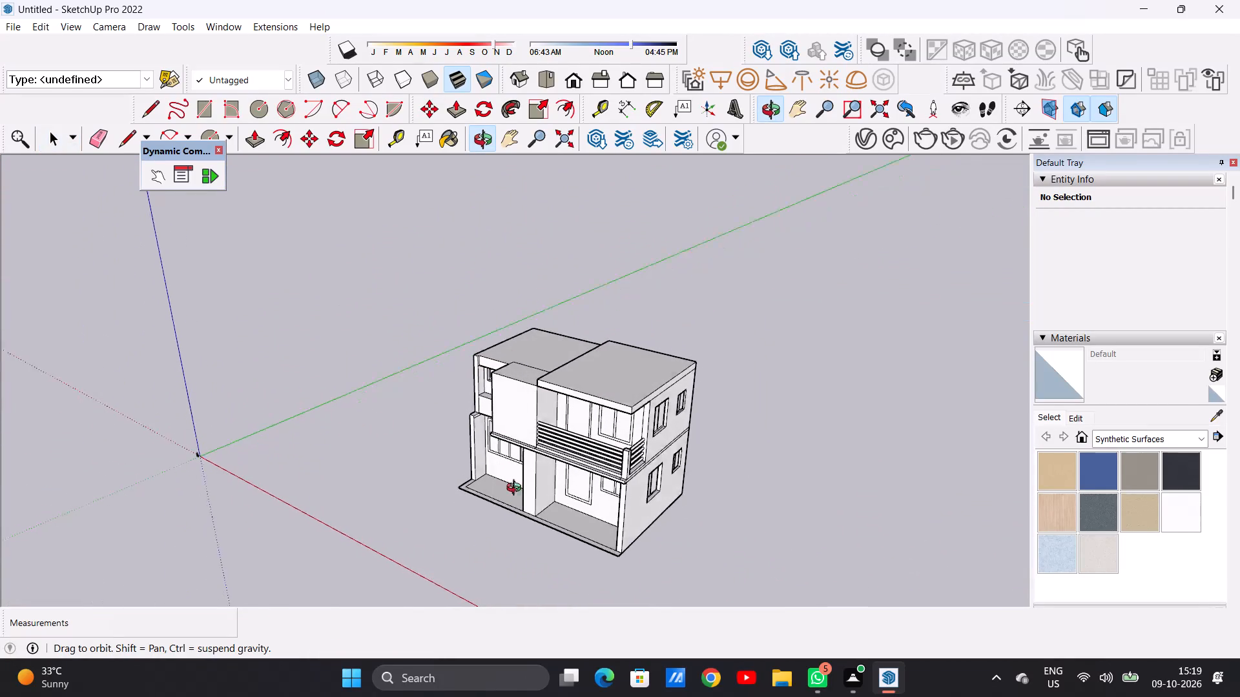
{"action": "middle_click_drag", "start_coordinate": [517, 489], "coordinate": [493, 513]}
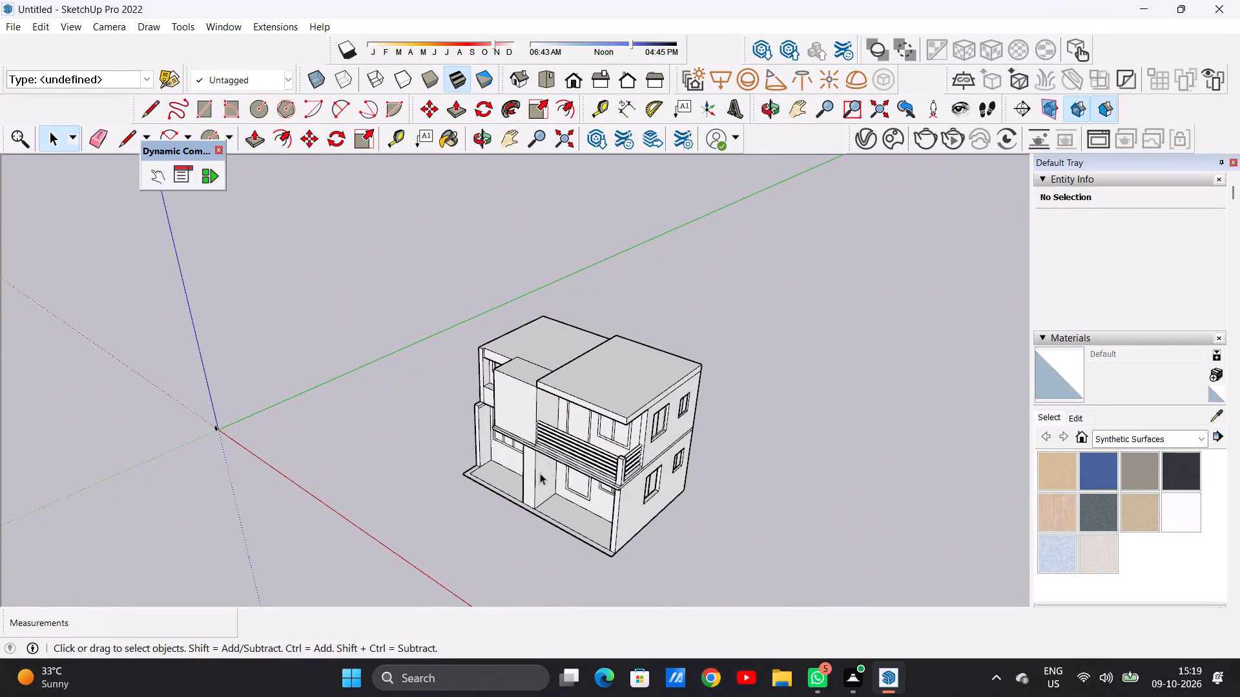
{"action": "scroll", "coordinate": [621, 414], "scroll_direction": "up", "scroll_amount": 6}
{"action": "middle_click_drag", "start_coordinate": [632, 423], "coordinate": [610, 369]}
{"action": "scroll", "coordinate": [626, 413], "scroll_direction": "up", "scroll_amount": 7}
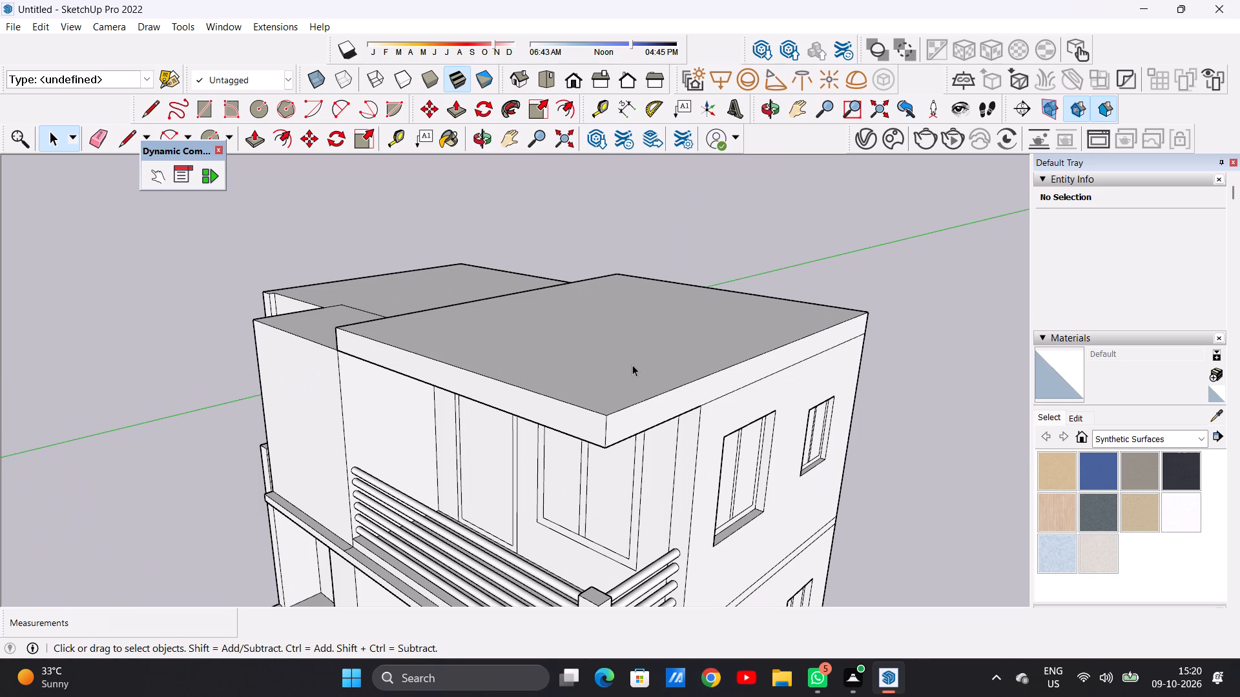
{"action": "scroll", "coordinate": [627, 362], "scroll_direction": "down", "scroll_amount": 3}
{"action": "middle_click_drag", "start_coordinate": [621, 352], "coordinate": [646, 420]}
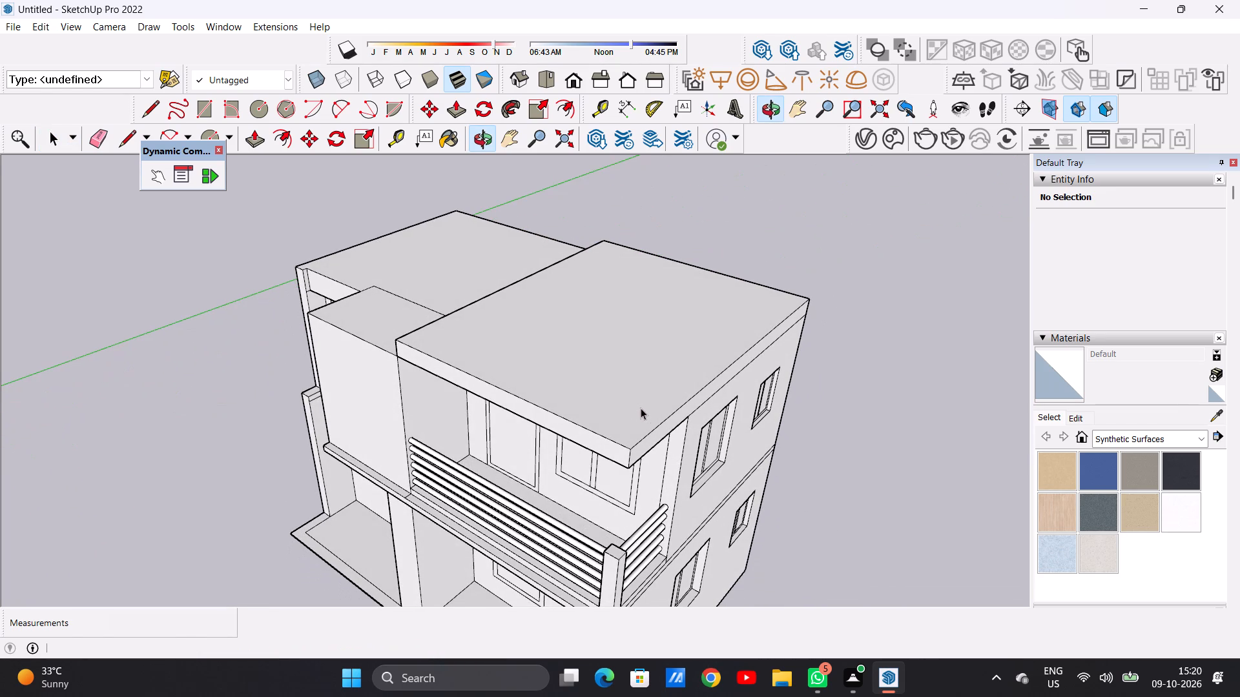
{"action": "scroll", "coordinate": [639, 406], "scroll_direction": "up", "scroll_amount": 1}
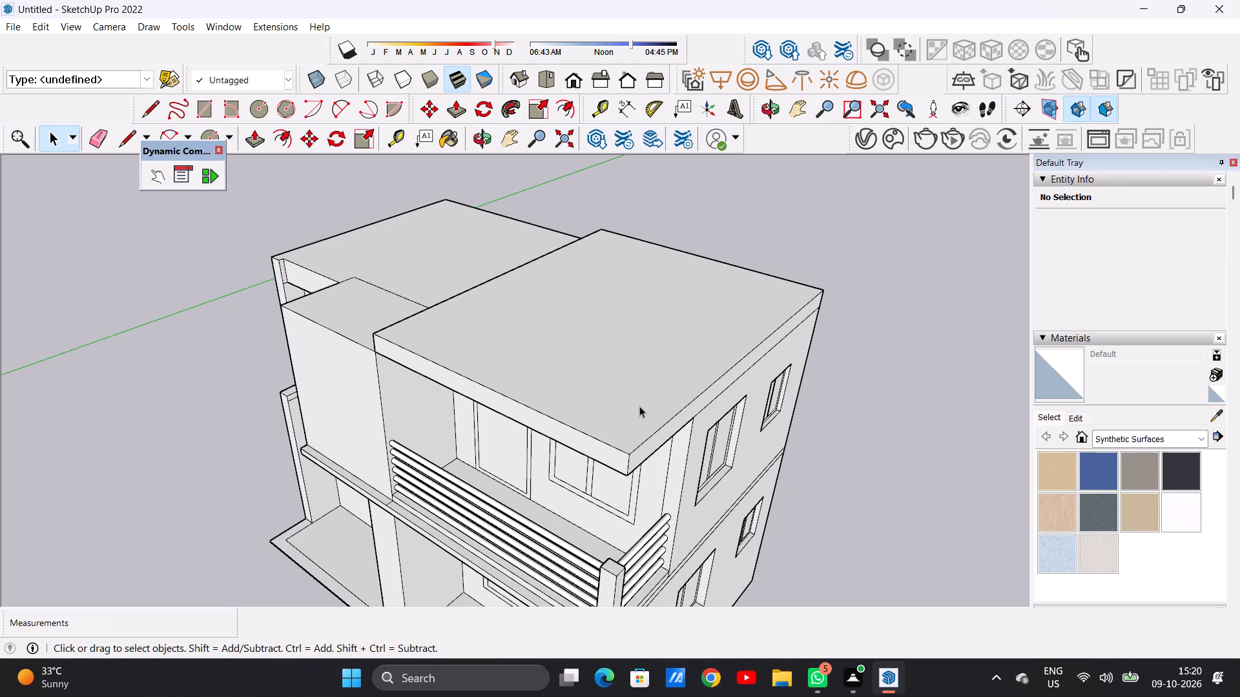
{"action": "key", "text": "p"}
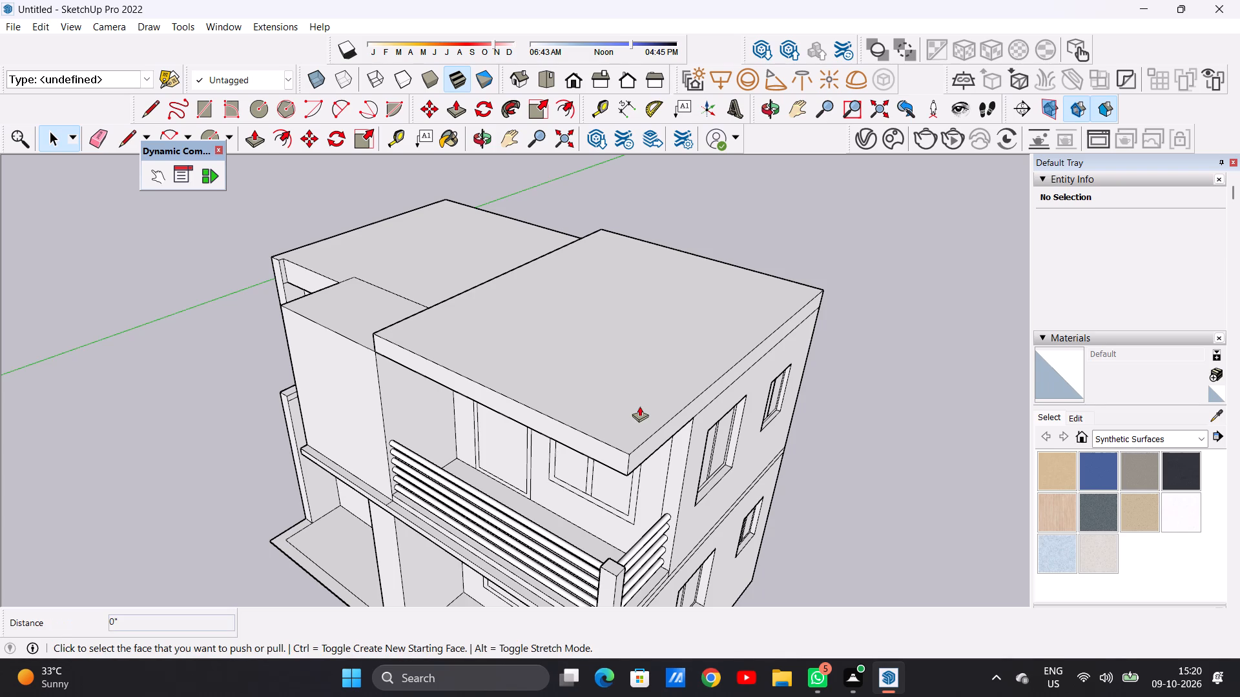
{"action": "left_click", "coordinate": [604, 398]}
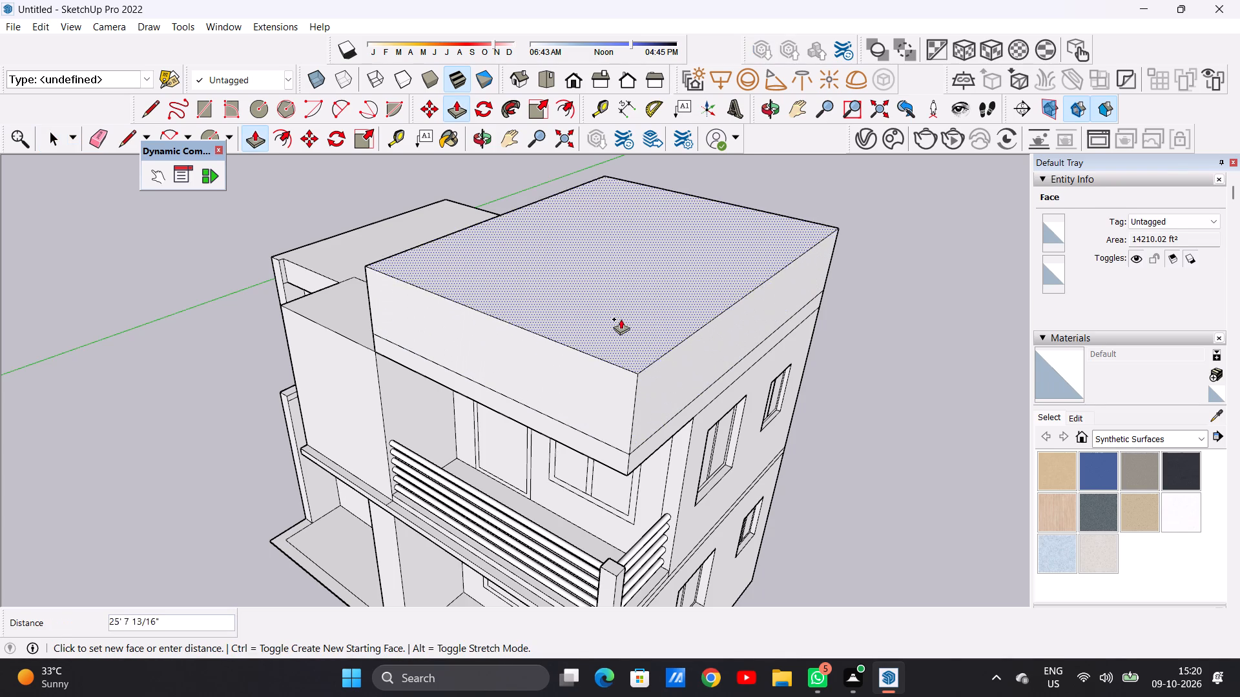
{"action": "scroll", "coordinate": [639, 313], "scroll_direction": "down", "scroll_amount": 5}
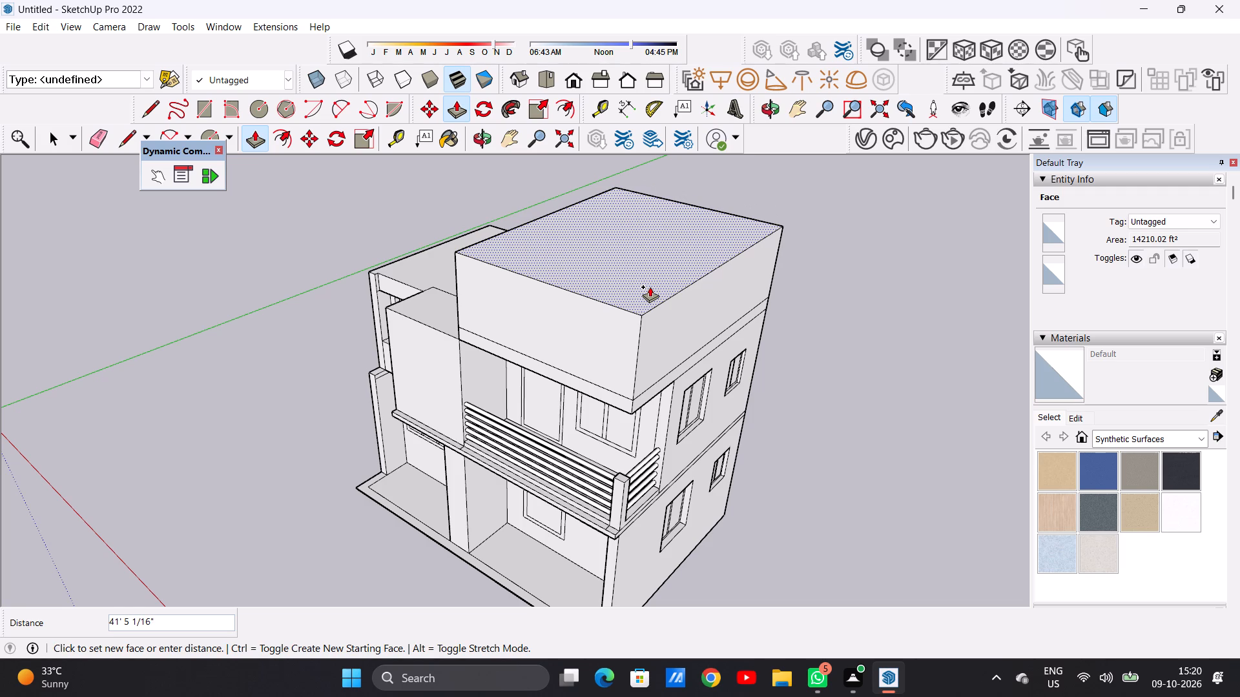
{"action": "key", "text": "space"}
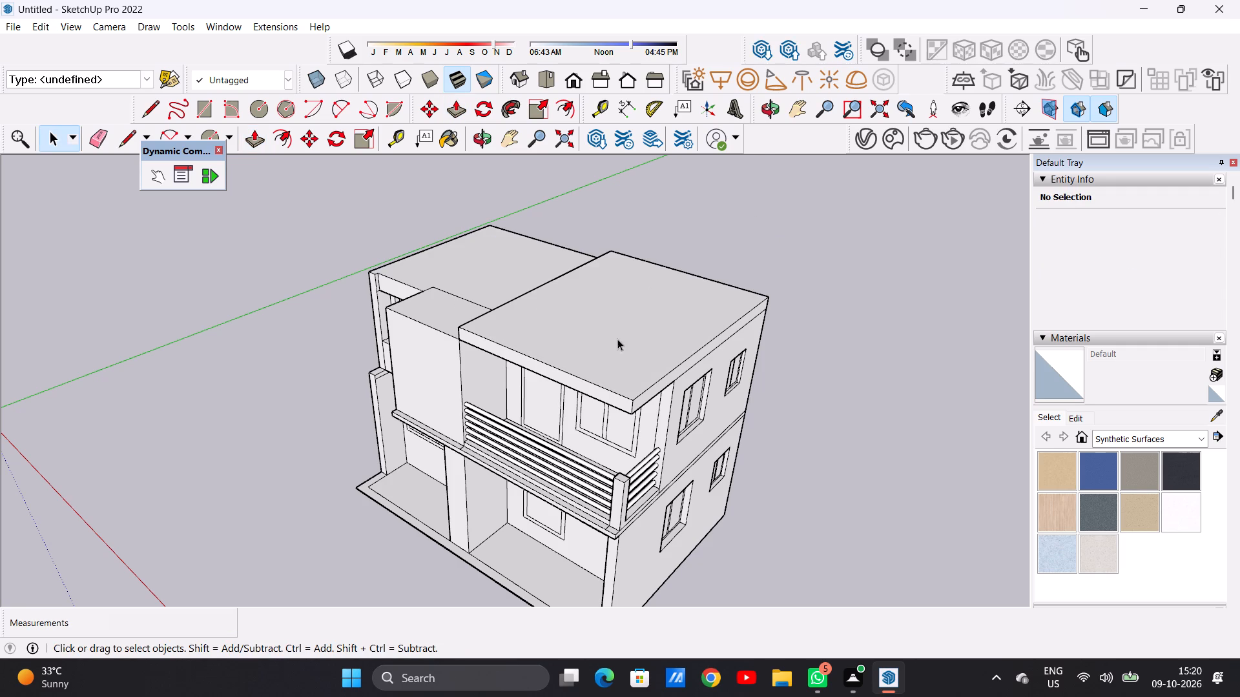
Push/Pull the top face of the projecting upper front block upward about 48' 6 9/16" to raise it above the roofs.
{"action": "scroll", "coordinate": [636, 345], "scroll_direction": "down", "scroll_amount": 4}
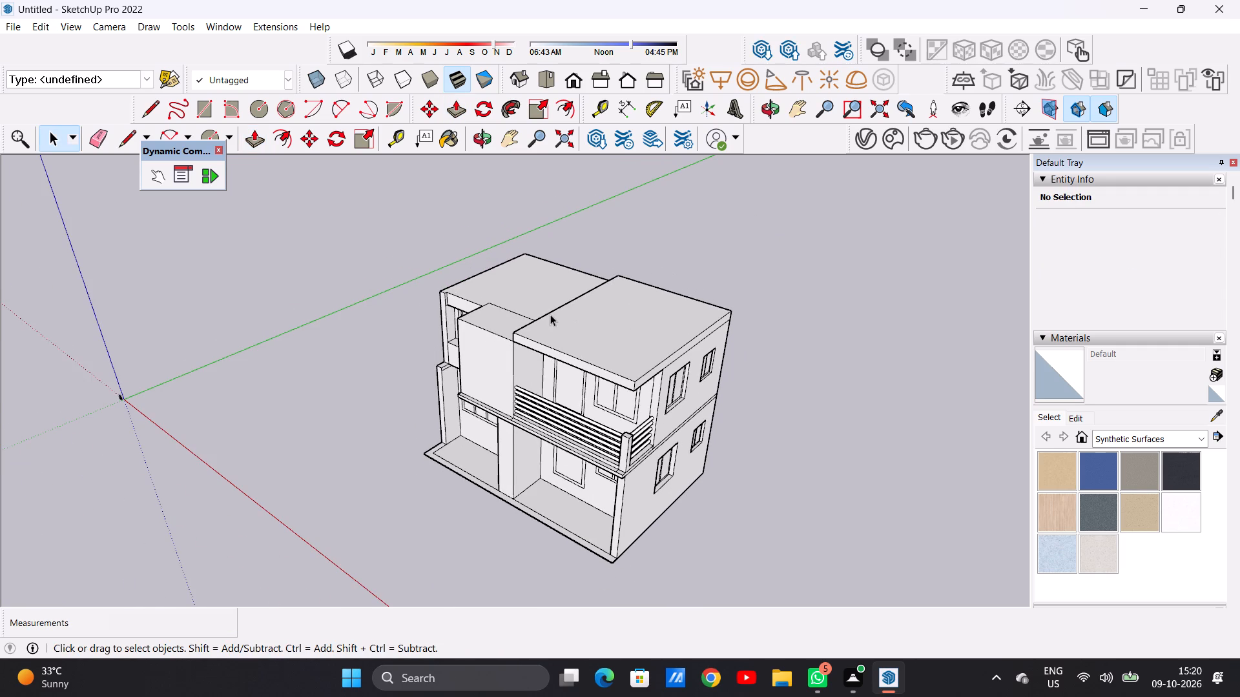
{"action": "middle_click_drag", "start_coordinate": [577, 363], "coordinate": [634, 447]}
{"action": "scroll", "coordinate": [557, 327], "scroll_direction": "up", "scroll_amount": 6}
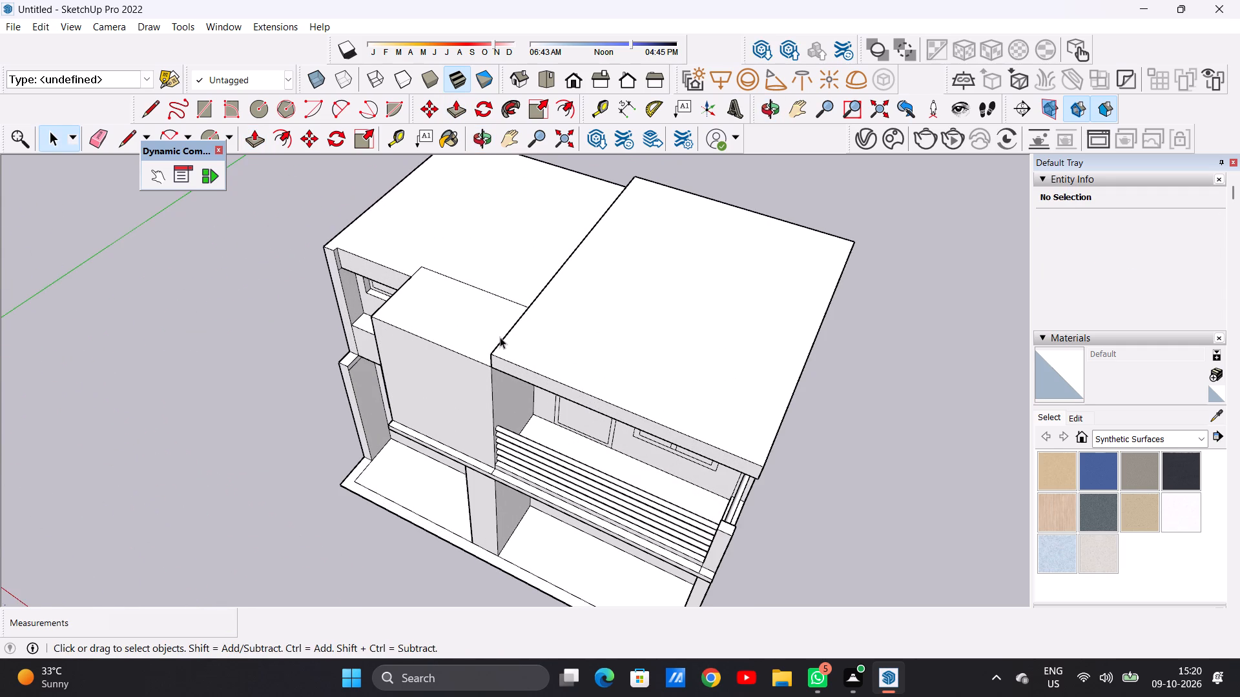
{"action": "key", "text": "p"}
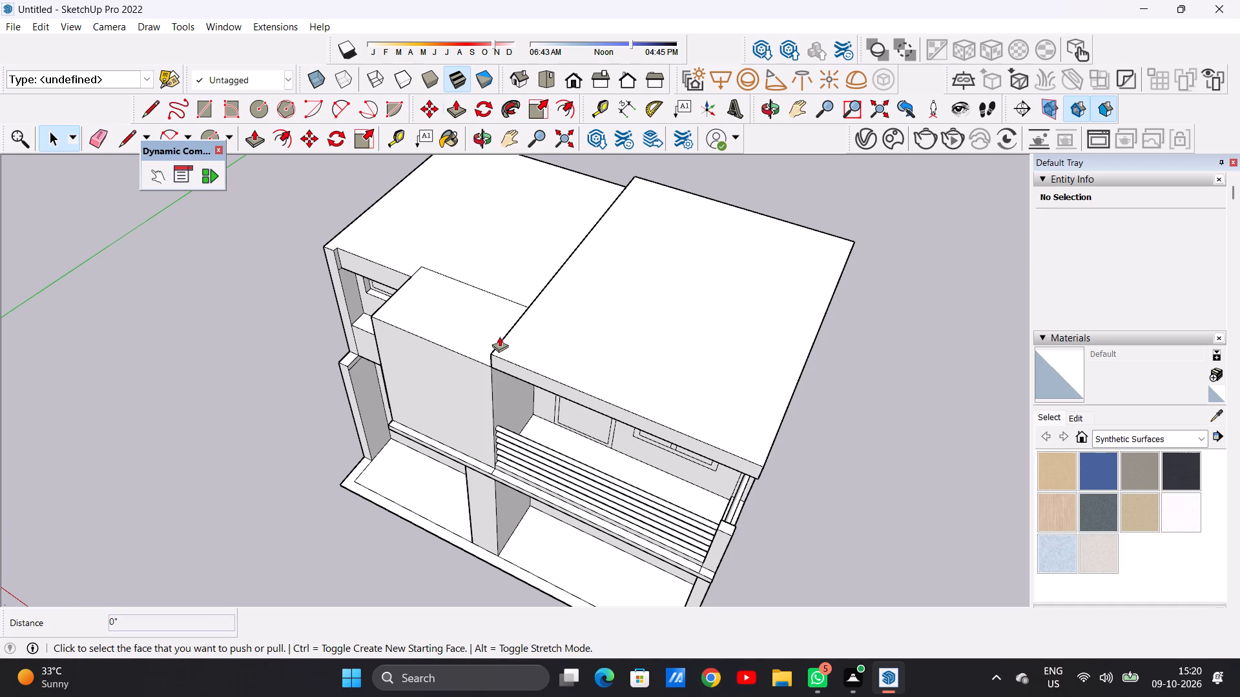
{"action": "left_click", "coordinate": [475, 330]}
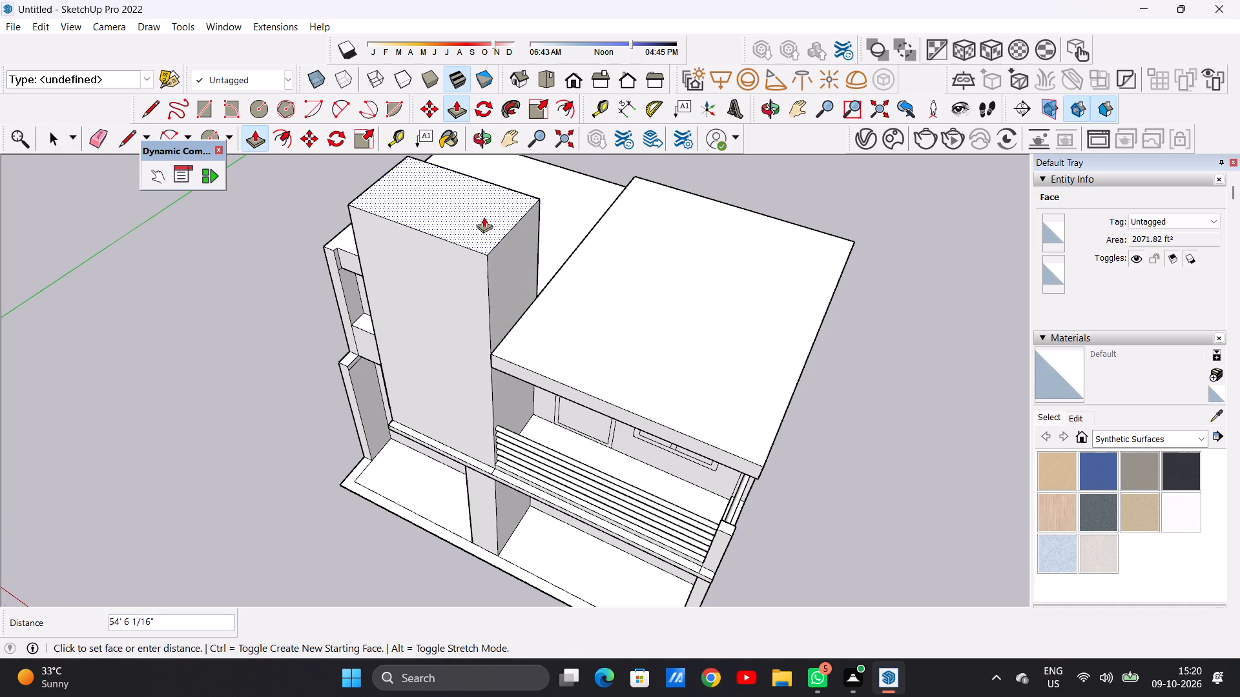
{"action": "left_click", "coordinate": [482, 231]}
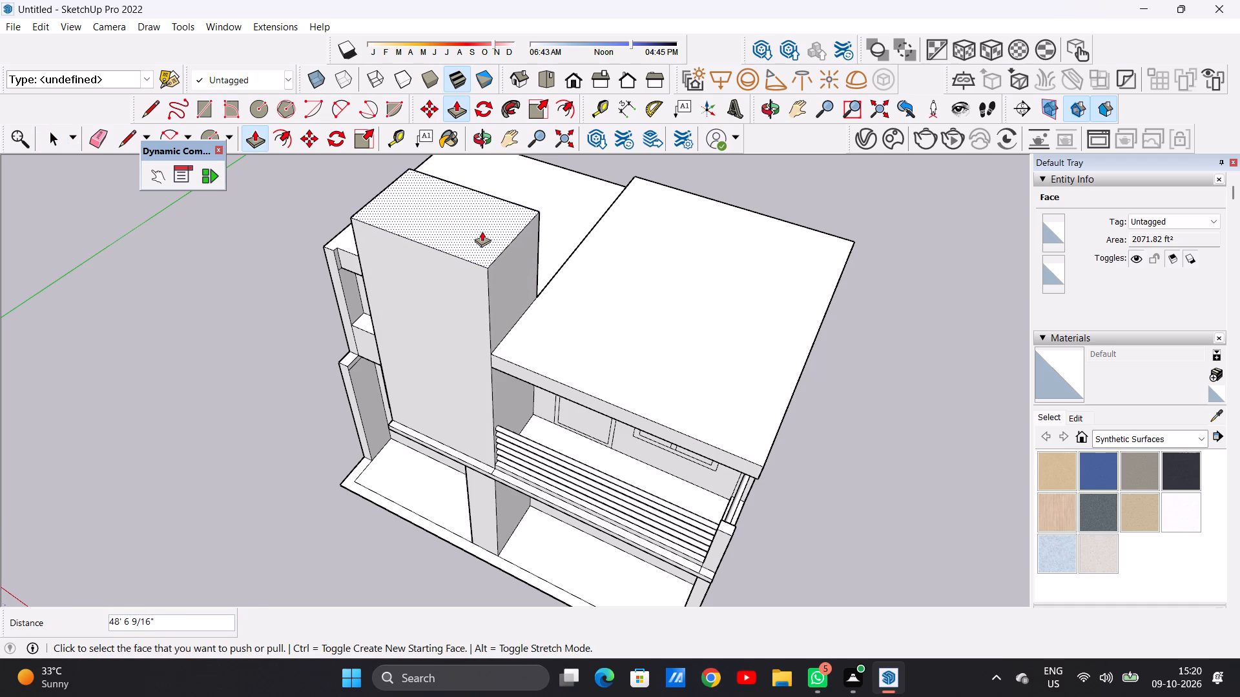
{"action": "key", "text": "space"}
Push/Pull the raised block's rear face about 30' backward over the lower roof to deepen the tower.
{"action": "scroll", "coordinate": [479, 309], "scroll_direction": "down", "scroll_amount": 4}
{"action": "middle_click_drag", "start_coordinate": [532, 343], "coordinate": [350, 210]}
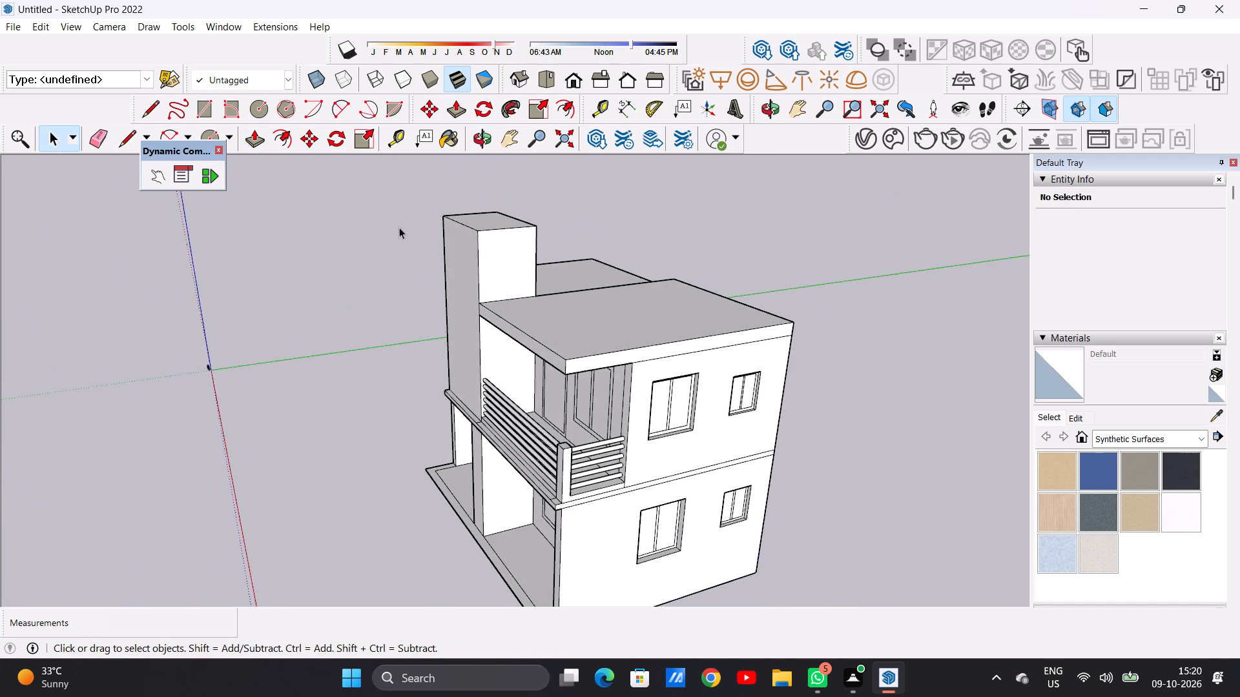
{"action": "scroll", "coordinate": [468, 252], "scroll_direction": "up", "scroll_amount": 6}
{"action": "middle_click_drag", "start_coordinate": [630, 305], "coordinate": [321, 420]}
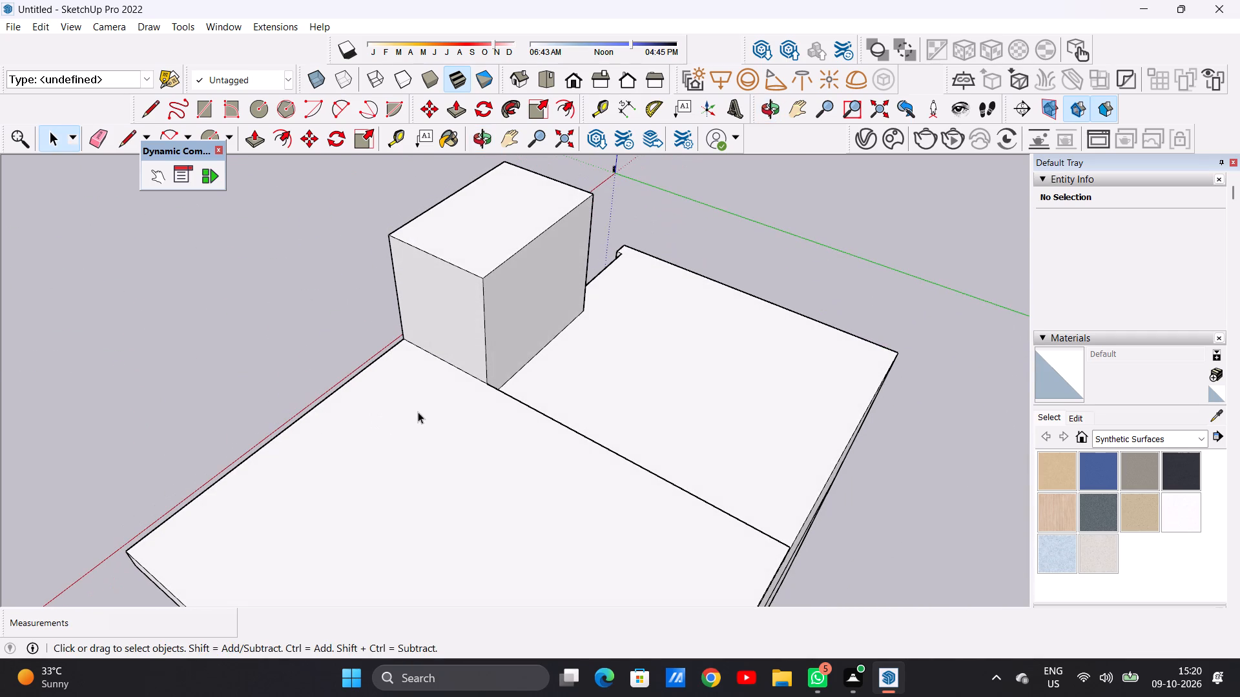
{"action": "scroll", "coordinate": [352, 369], "scroll_direction": "down", "scroll_amount": 4}
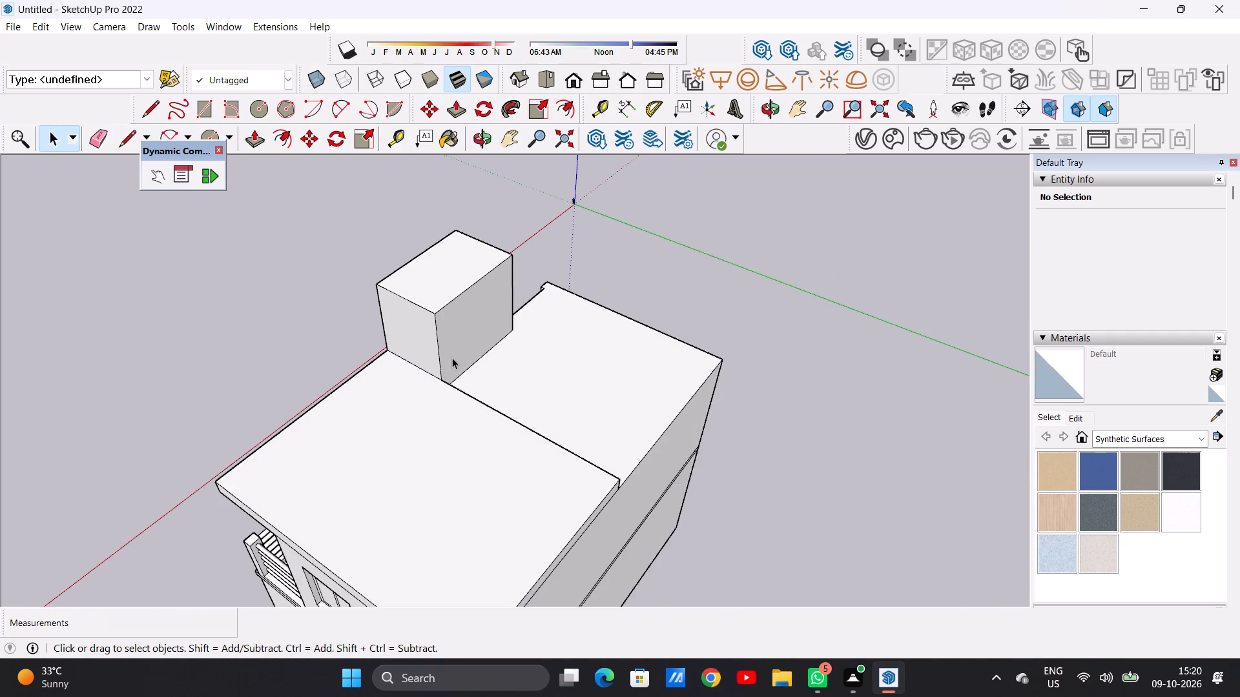
{"action": "scroll", "coordinate": [472, 324], "scroll_direction": "up", "scroll_amount": 5}
{"action": "key", "text": "p"}
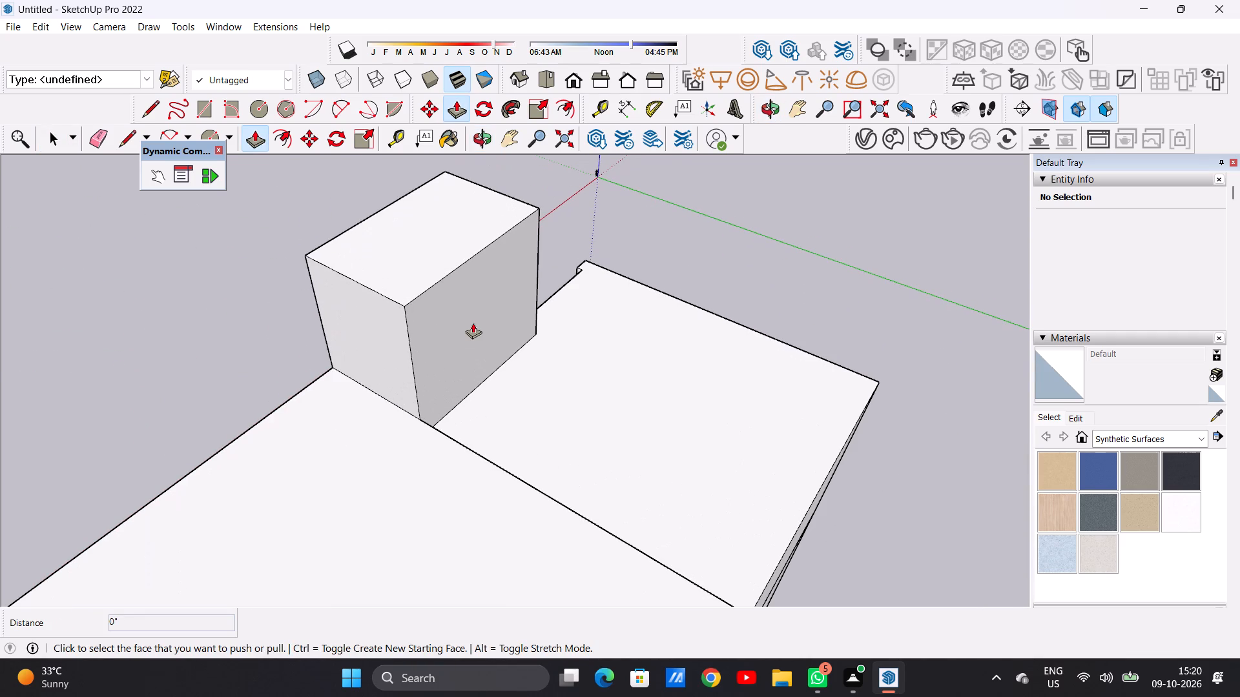
{"action": "left_click", "coordinate": [457, 315]}
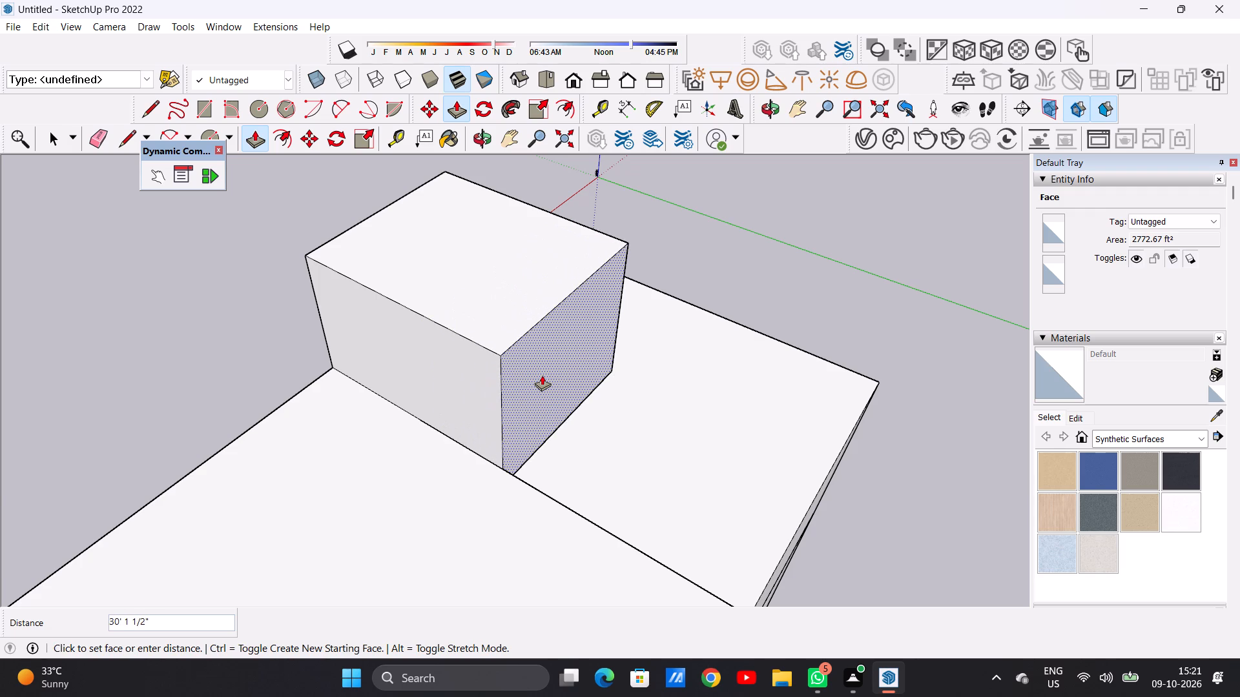
{"action": "left_click", "coordinate": [542, 375]}
{"action": "key", "text": "space"}
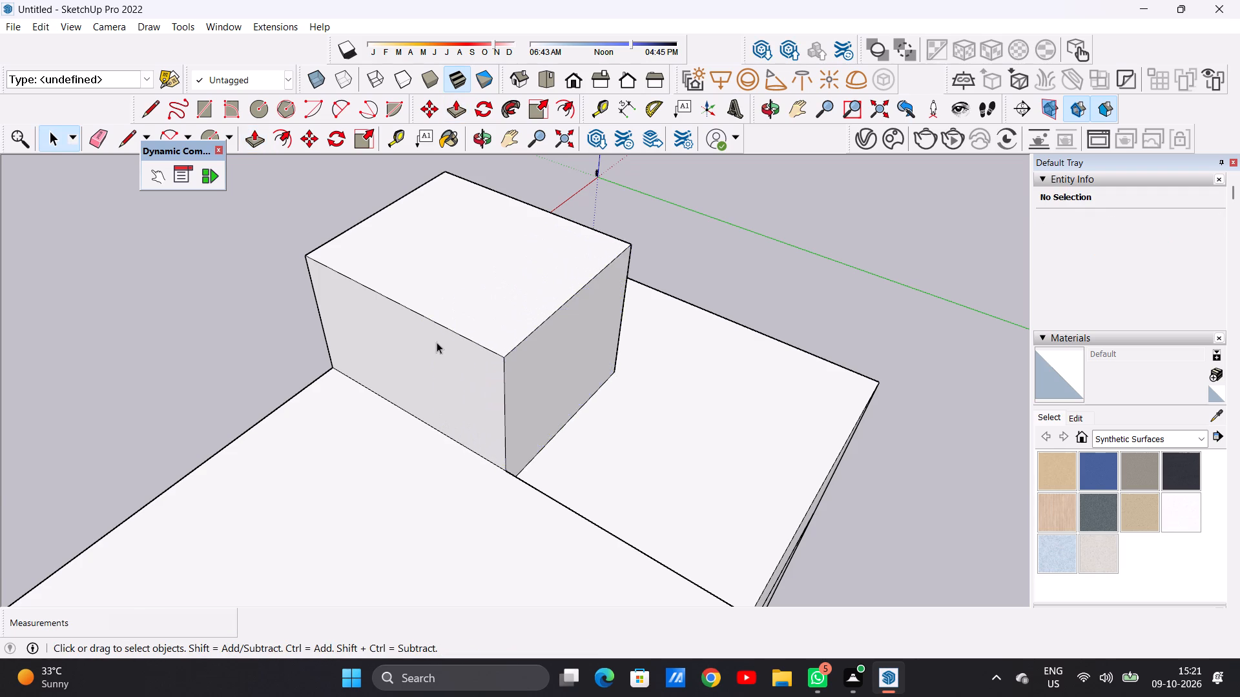
Examine the deepened tower block against the roofs and front elevation from several angles.
{"action": "scroll", "coordinate": [419, 354], "scroll_direction": "down", "scroll_amount": 5}
{"action": "middle_click_drag", "start_coordinate": [396, 361], "coordinate": [592, 299]}
{"action": "scroll", "coordinate": [486, 433], "scroll_direction": "down", "scroll_amount": 8}
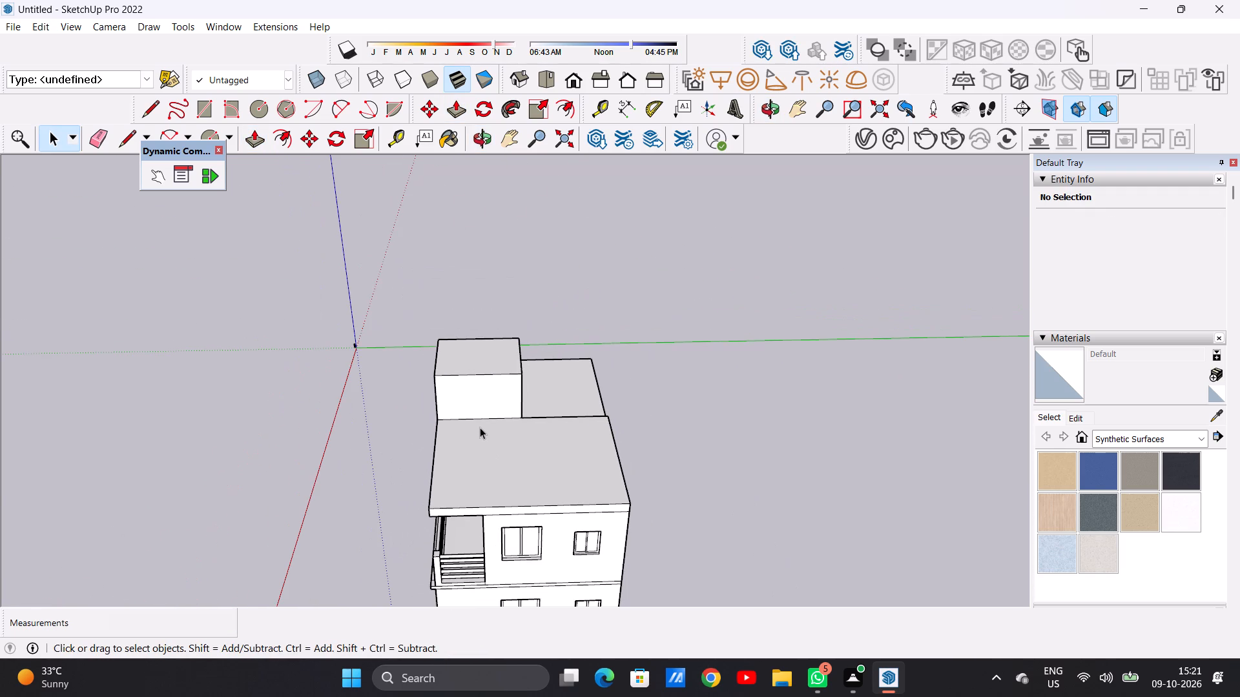
{"action": "scroll", "coordinate": [480, 427], "scroll_direction": "down", "scroll_amount": 2}
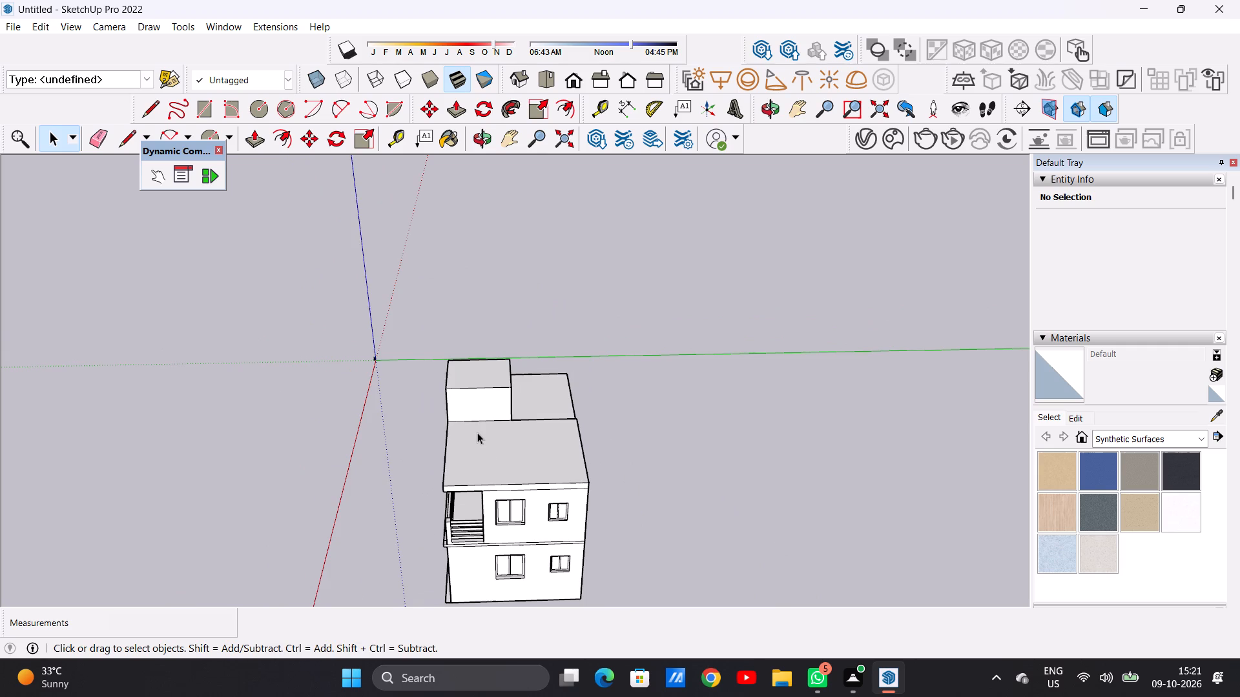
{"action": "middle_click_drag", "start_coordinate": [477, 438], "coordinate": [635, 412]}
{"action": "middle_click_drag", "start_coordinate": [455, 449], "coordinate": [667, 370]}
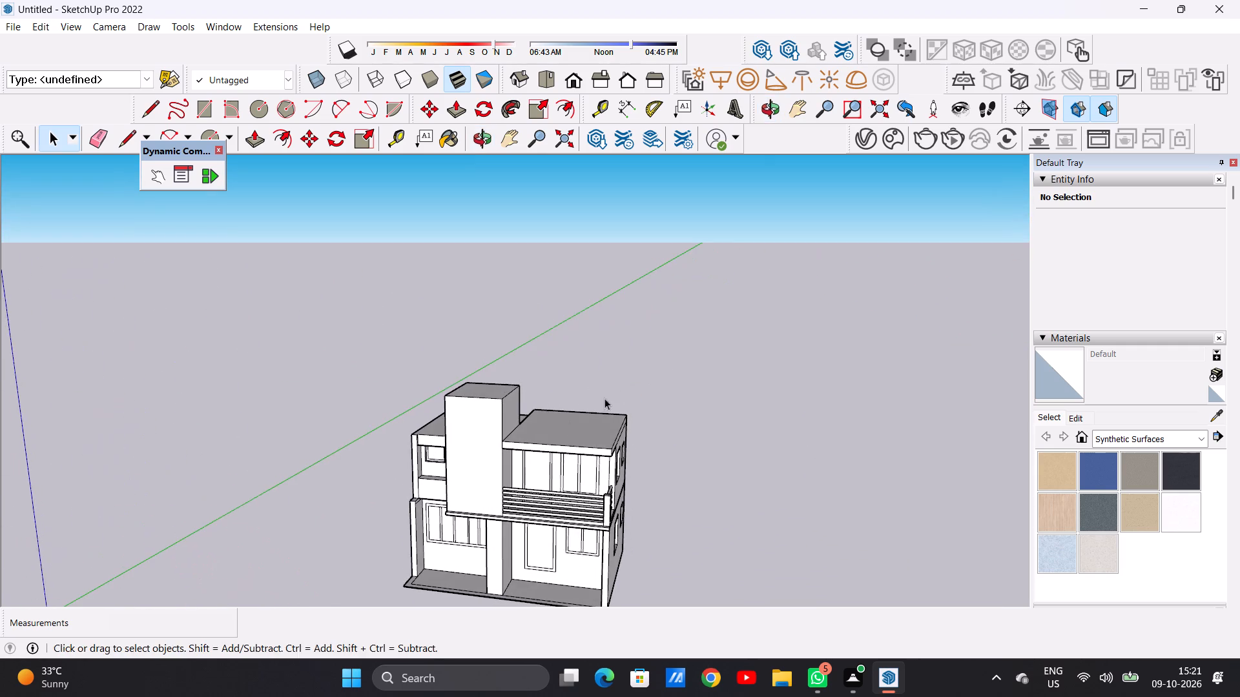
{"action": "middle_click_drag", "start_coordinate": [497, 460], "coordinate": [567, 452]}
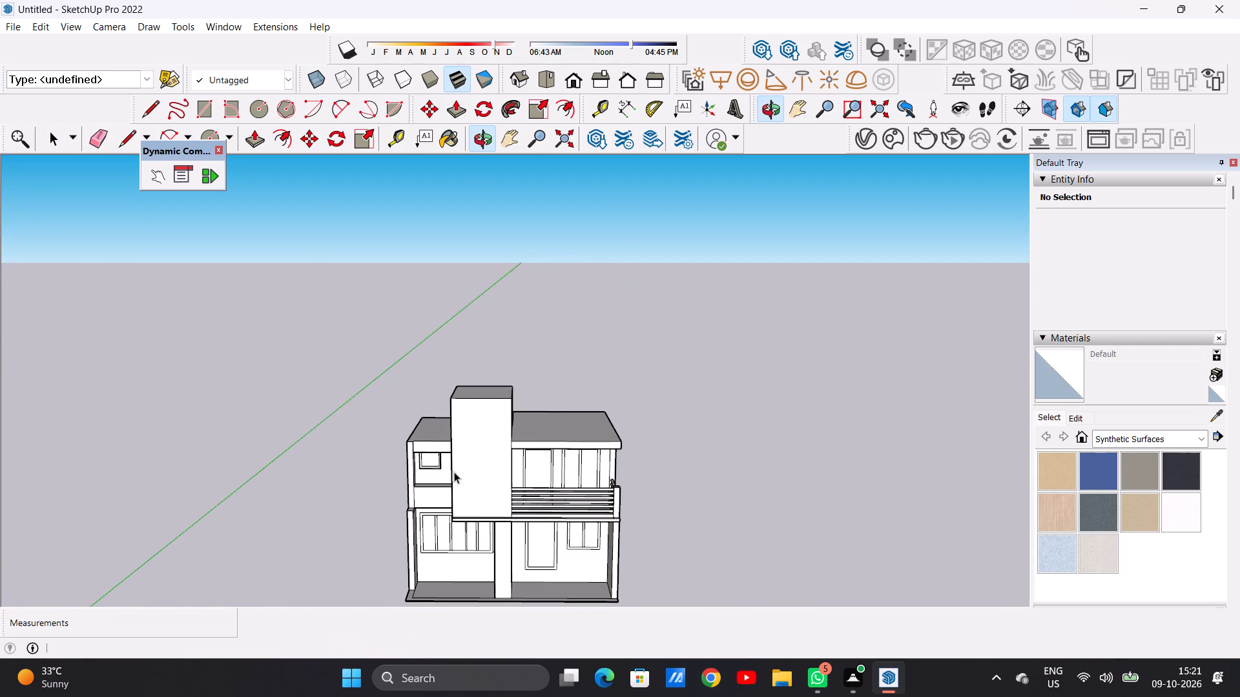
{"action": "scroll", "coordinate": [453, 472], "scroll_direction": "down", "scroll_amount": 4}
{"action": "middle_click_drag", "start_coordinate": [482, 486], "coordinate": [482, 430]}
{"action": "scroll", "coordinate": [560, 447], "scroll_direction": "up", "scroll_amount": 5}
{"action": "middle_click_drag", "start_coordinate": [557, 446], "coordinate": [440, 496]}
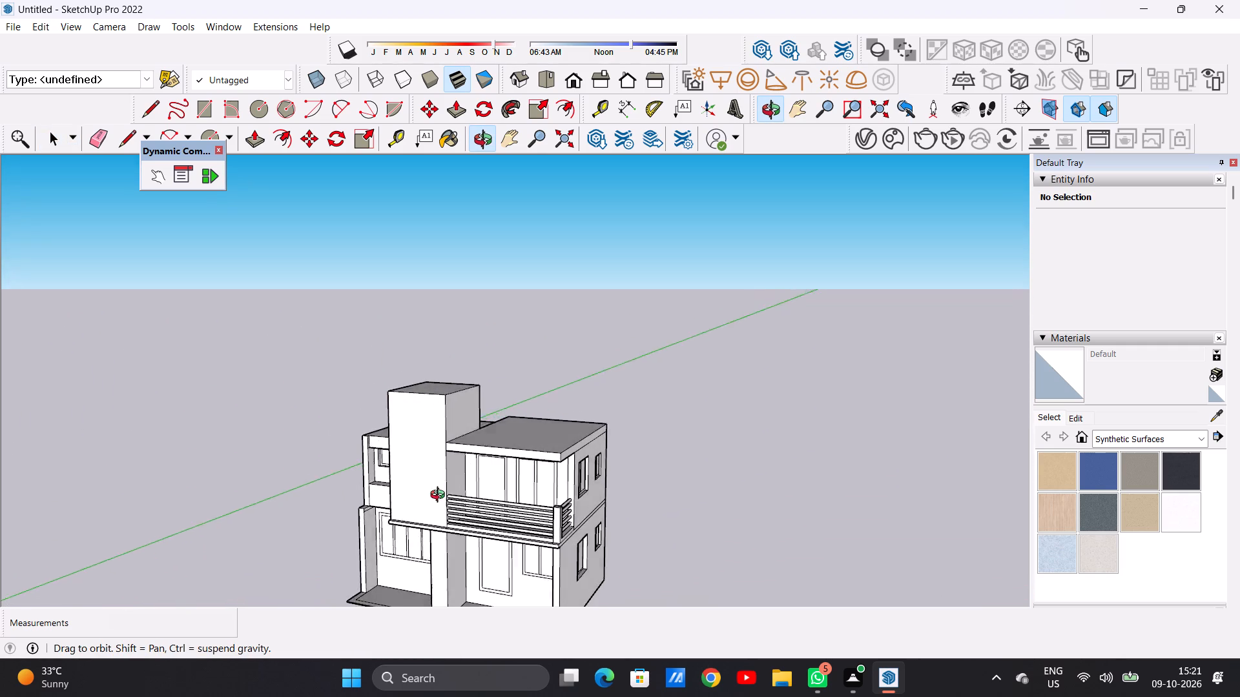
{"action": "middle_click_drag", "start_coordinate": [440, 496], "coordinate": [432, 561]}
{"action": "scroll", "coordinate": [566, 443], "scroll_direction": "up", "scroll_amount": 6}
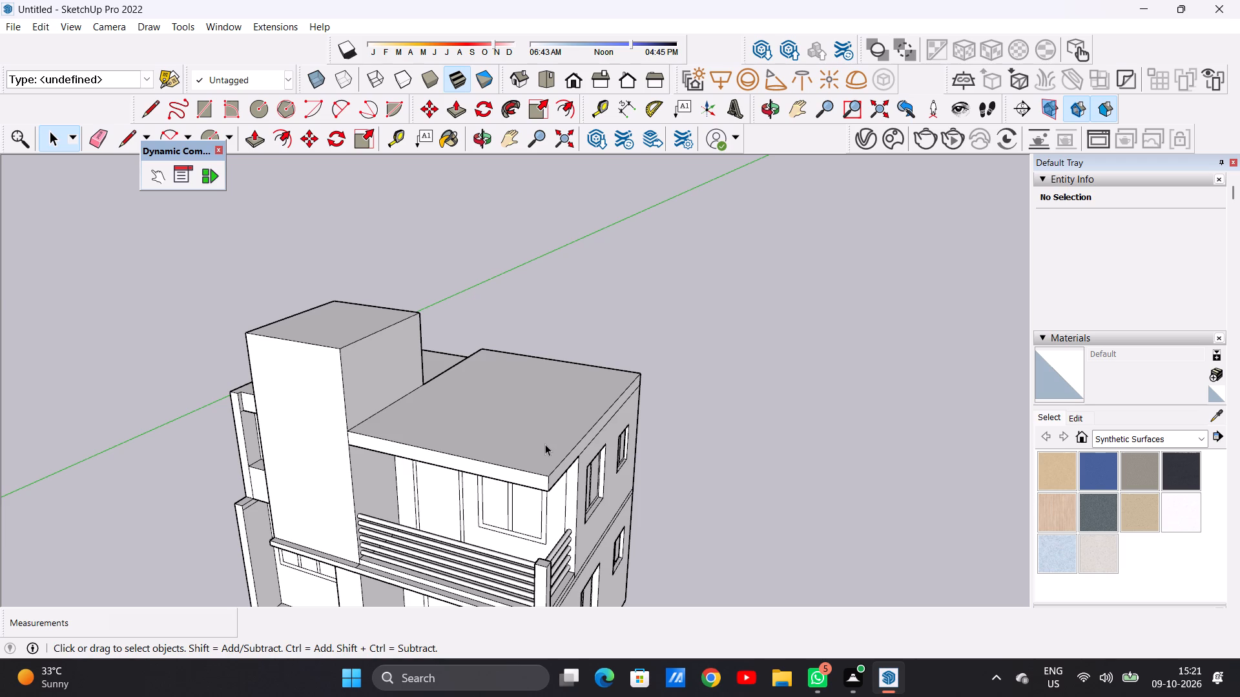
{"action": "scroll", "coordinate": [537, 421], "scroll_direction": "up", "scroll_amount": 7}
{"action": "scroll", "coordinate": [526, 391], "scroll_direction": "down", "scroll_amount": 8}
{"action": "middle_click_drag", "start_coordinate": [530, 388], "coordinate": [537, 431]}
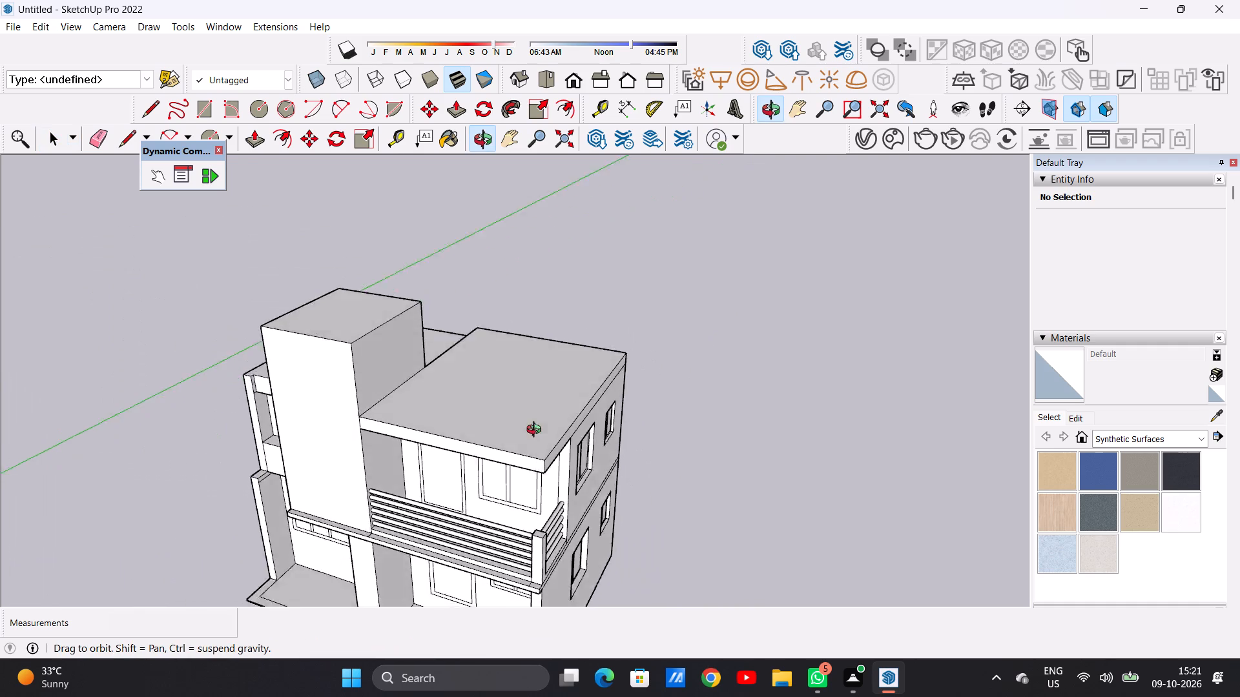
{"action": "middle_click_drag", "start_coordinate": [537, 431], "coordinate": [551, 498]}
{"action": "scroll", "coordinate": [541, 447], "scroll_direction": "down", "scroll_amount": 3}
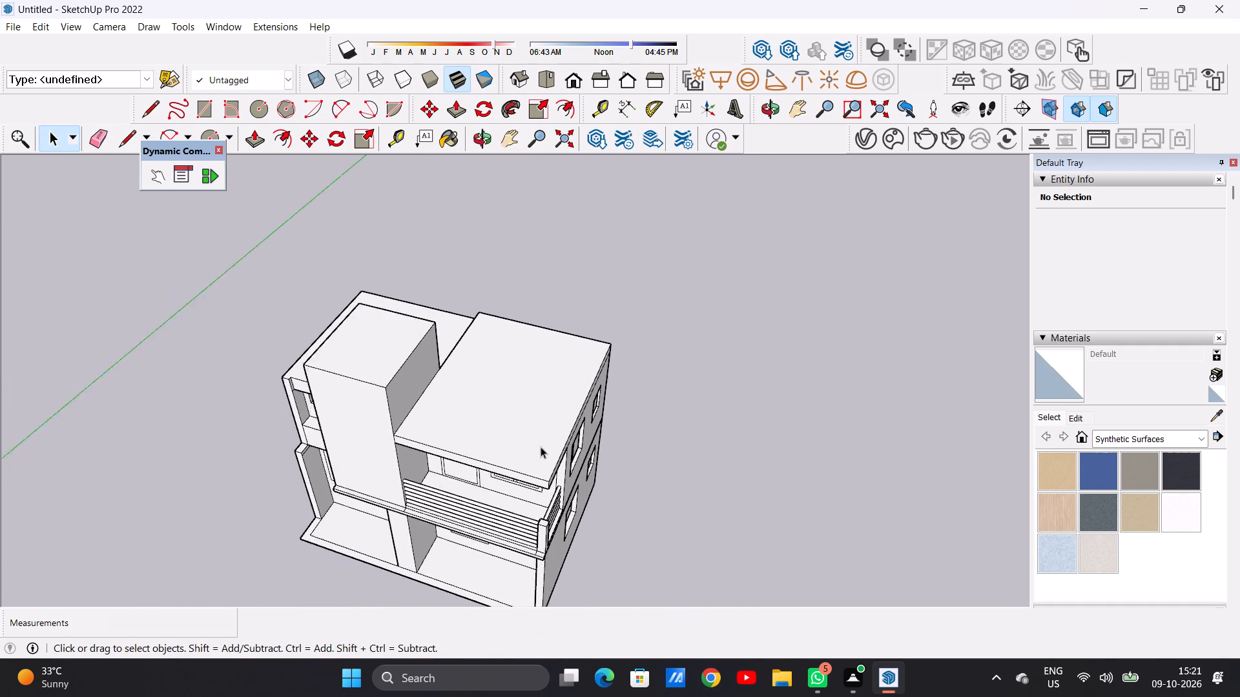
{"action": "scroll", "coordinate": [541, 447], "scroll_direction": "down", "scroll_amount": 1}
{"action": "scroll", "coordinate": [553, 436], "scroll_direction": "up", "scroll_amount": 6}
Draw a line about 104' long across the balcony-side roof, from its outer edge above the front wall's corner to the tower side.
{"action": "middle_click_drag", "start_coordinate": [540, 454], "coordinate": [327, 399]}
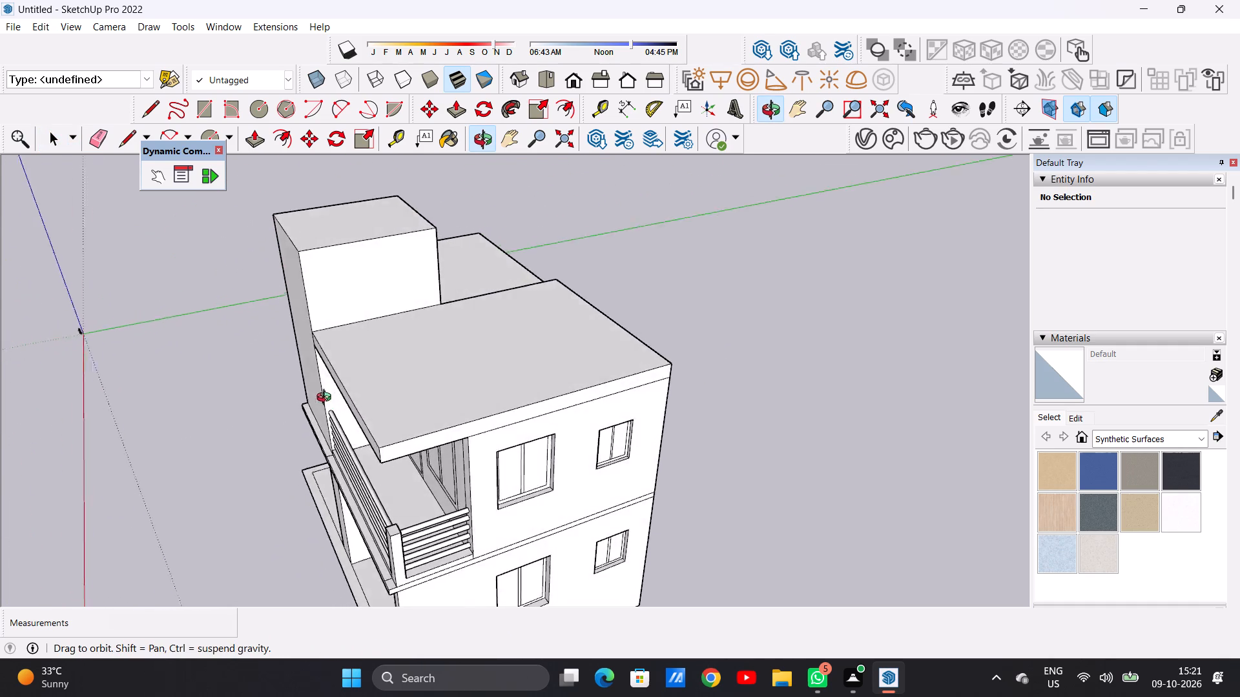
{"action": "middle_click_drag", "start_coordinate": [327, 399], "coordinate": [288, 403]}
{"action": "scroll", "coordinate": [416, 416], "scroll_direction": "up", "scroll_amount": 5}
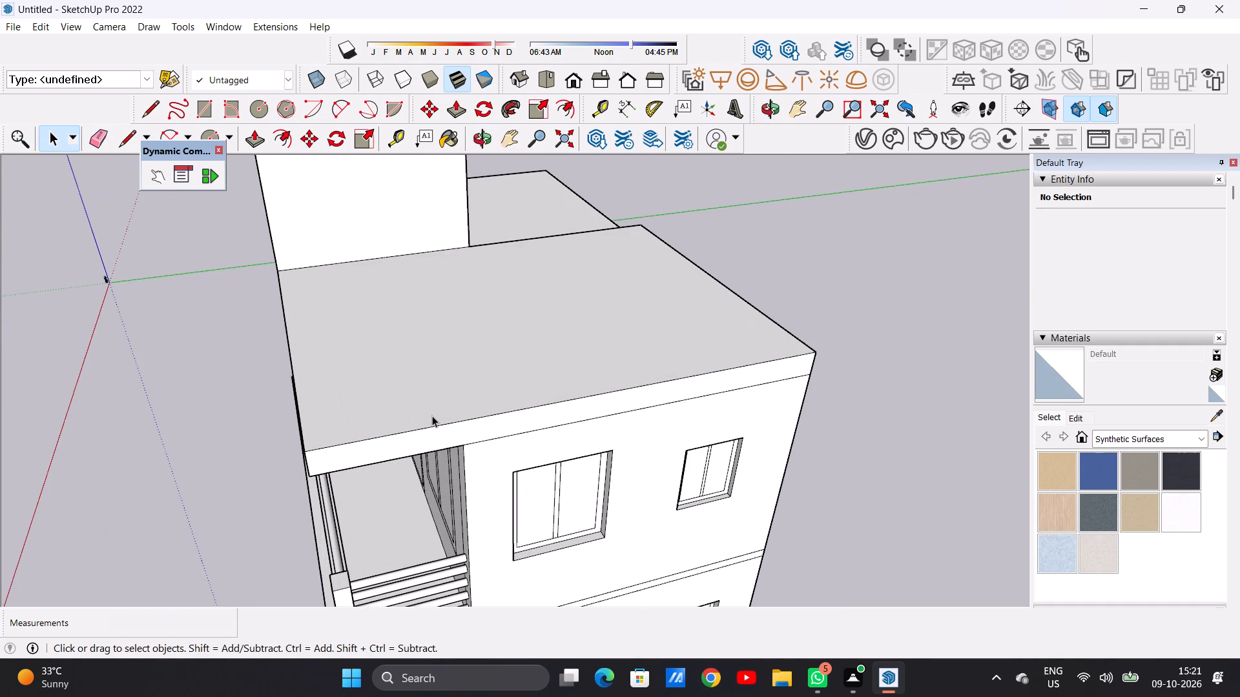
{"action": "key", "text": "l"}
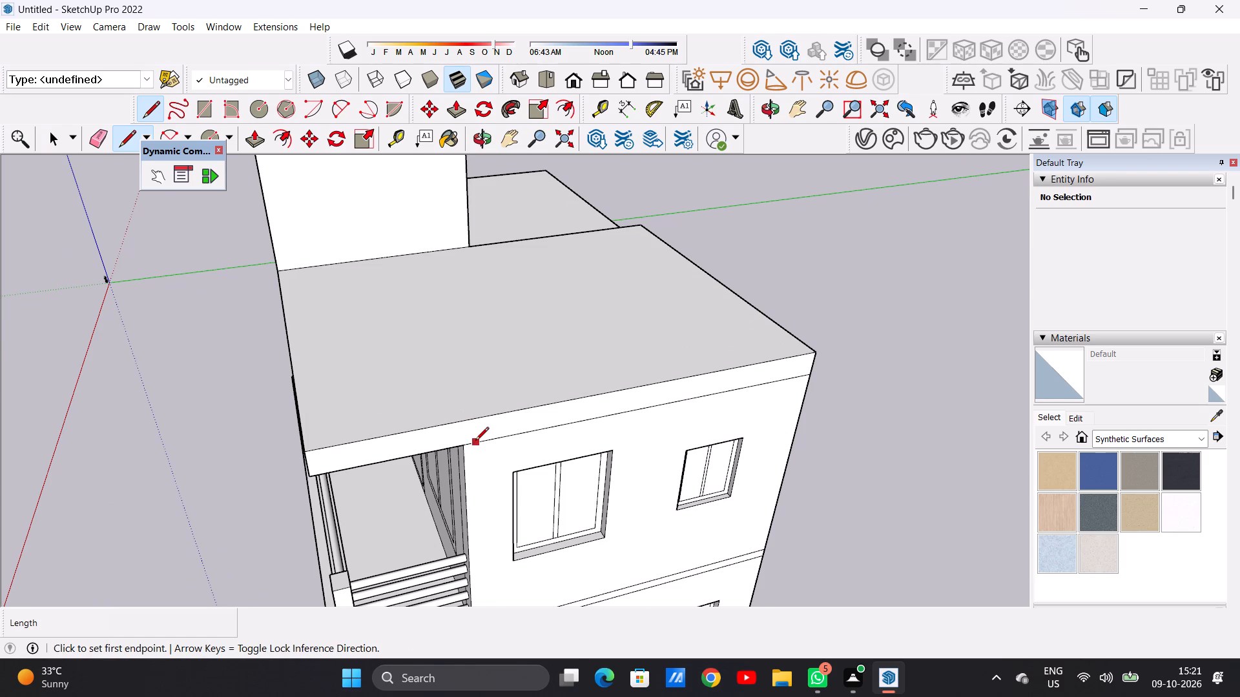
{"action": "left_click", "coordinate": [462, 422]}
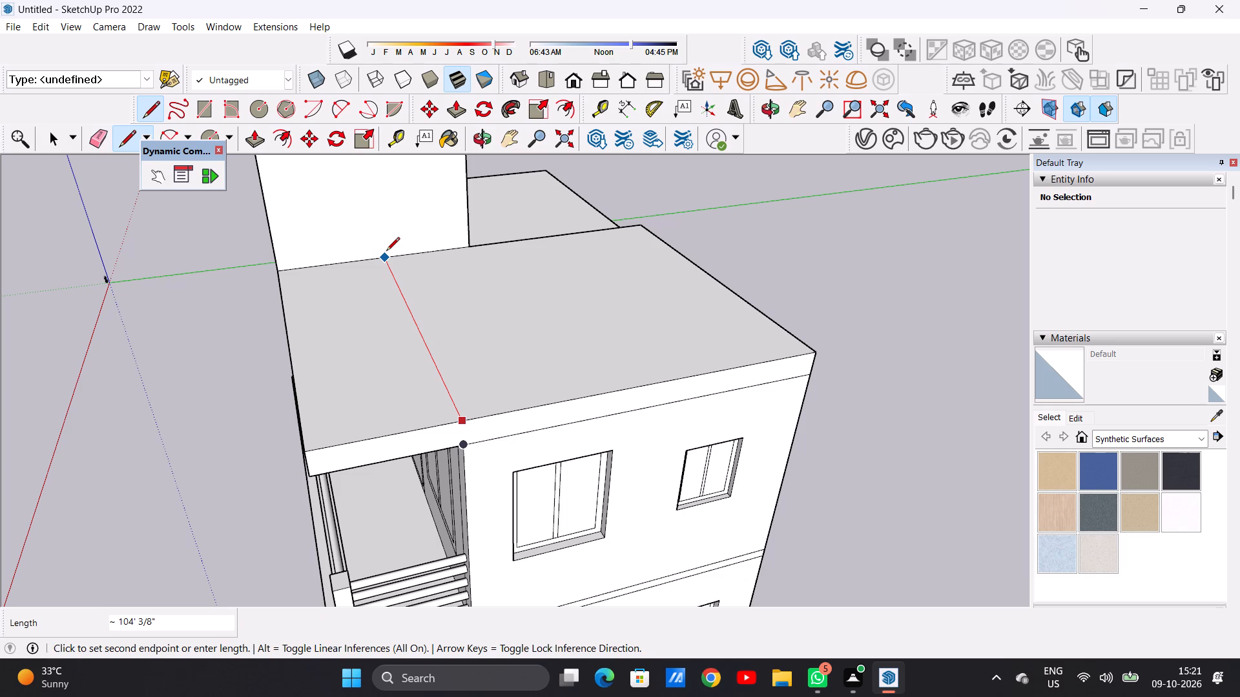
{"action": "left_click", "coordinate": [386, 252]}
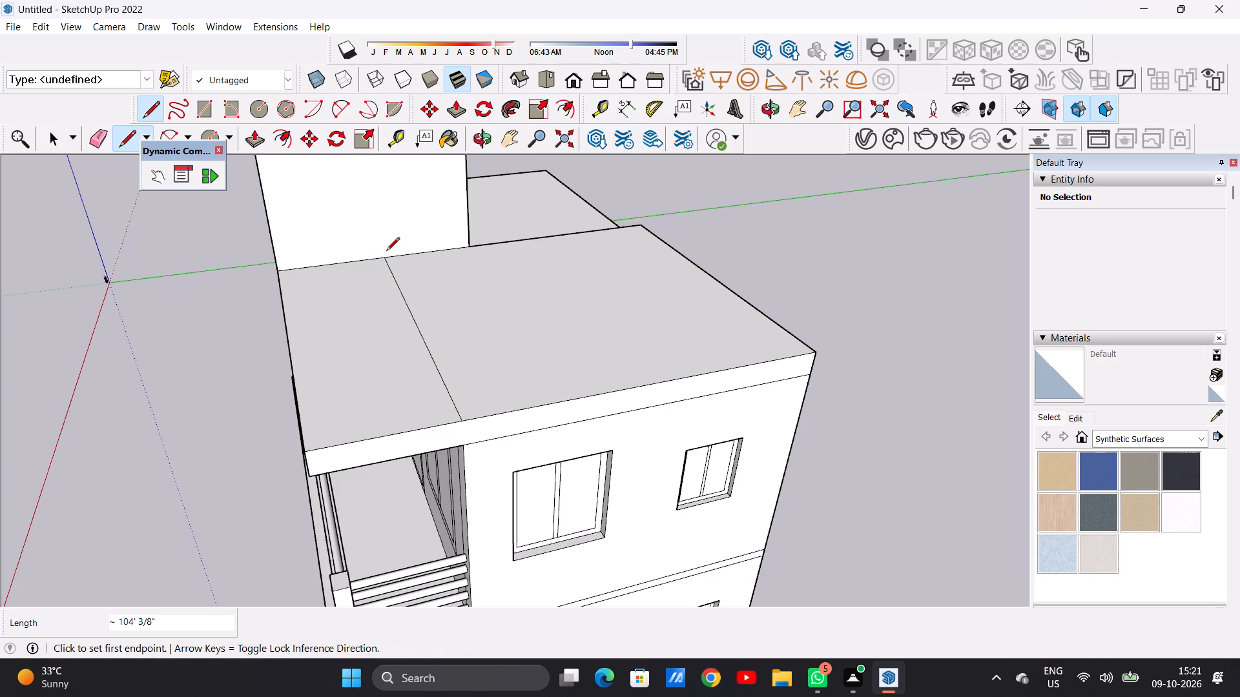
Examine the divided balcony-side roof and its relation to the tower and front elevation from several angles.
{"action": "key", "text": "space"}
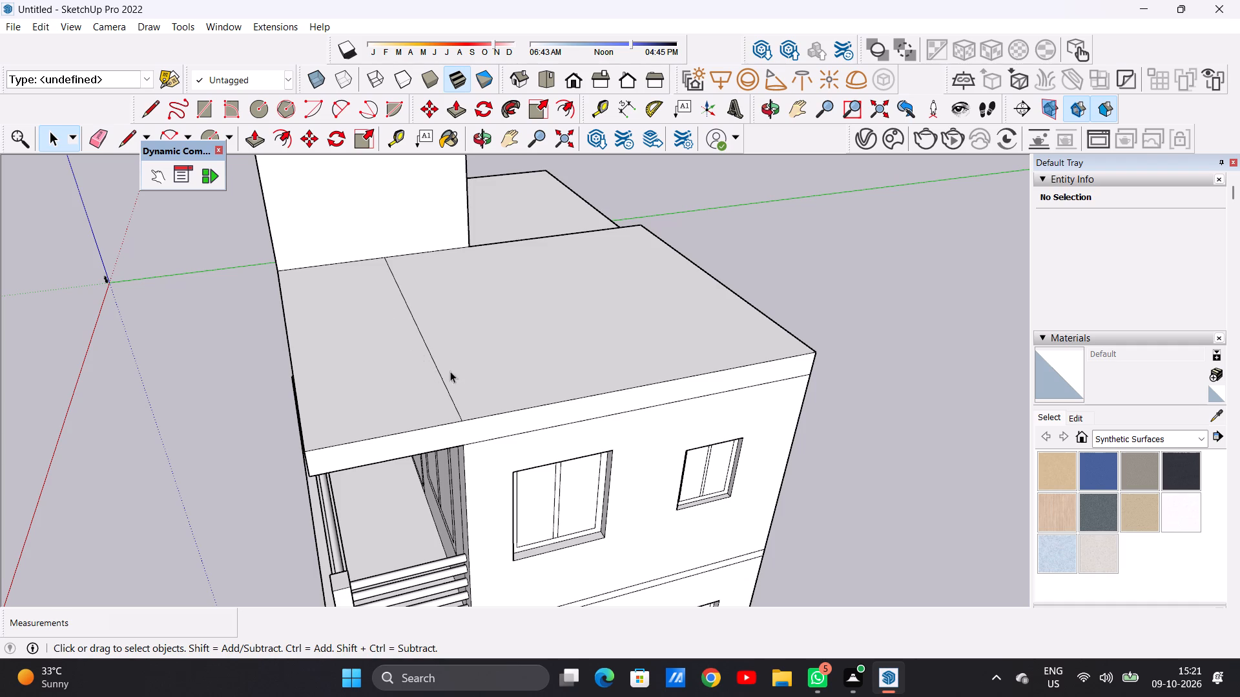
{"action": "scroll", "coordinate": [466, 371], "scroll_direction": "down", "scroll_amount": 7}
{"action": "middle_click_drag", "start_coordinate": [573, 342], "coordinate": [594, 409]}
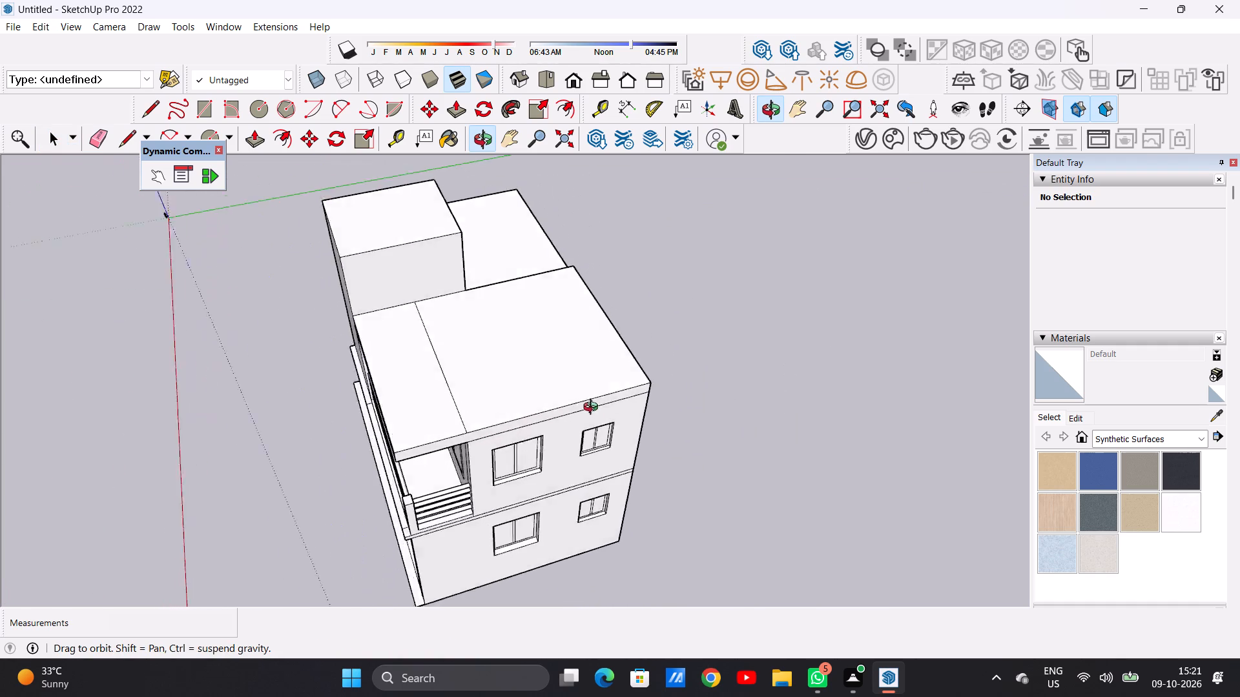
{"action": "middle_click_drag", "start_coordinate": [594, 409], "coordinate": [646, 407]}
{"action": "scroll", "coordinate": [558, 410], "scroll_direction": "down", "scroll_amount": 7}
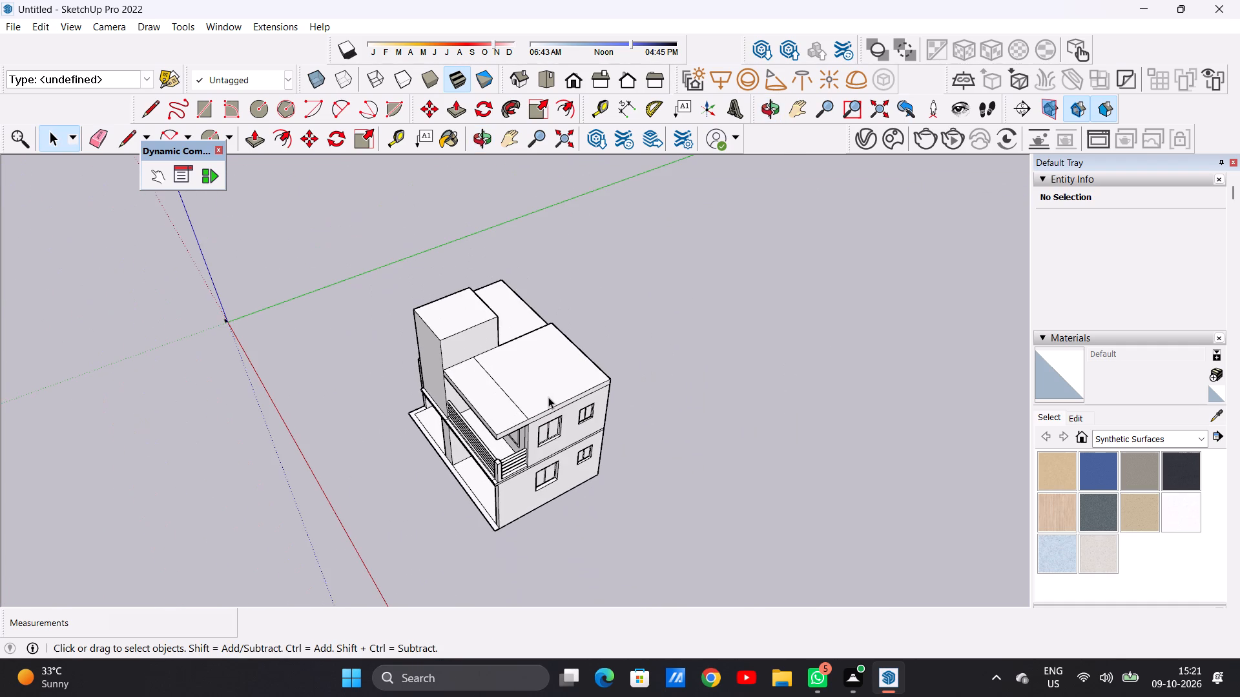
{"action": "middle_click_drag", "start_coordinate": [487, 385], "coordinate": [555, 284]}
{"action": "middle_click", "coordinate": [552, 282]}
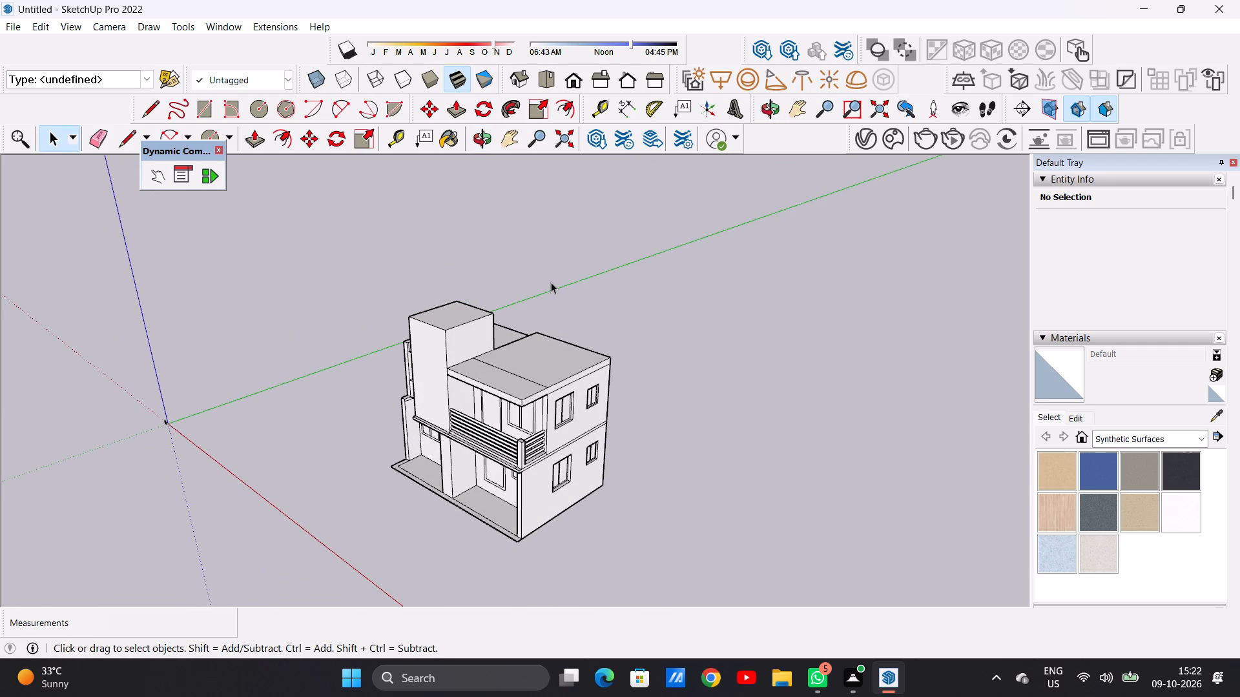
{"action": "middle_click_drag", "start_coordinate": [508, 387], "coordinate": [570, 307]}
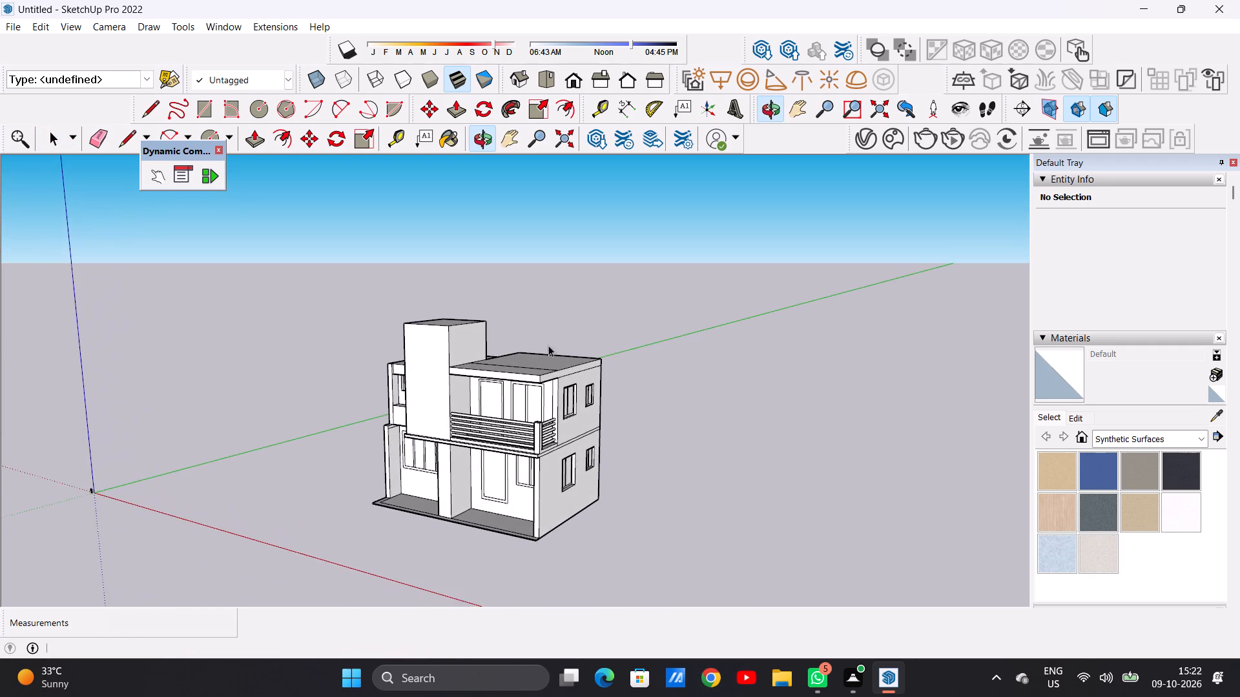
{"action": "scroll", "coordinate": [545, 351], "scroll_direction": "up", "scroll_amount": 5}
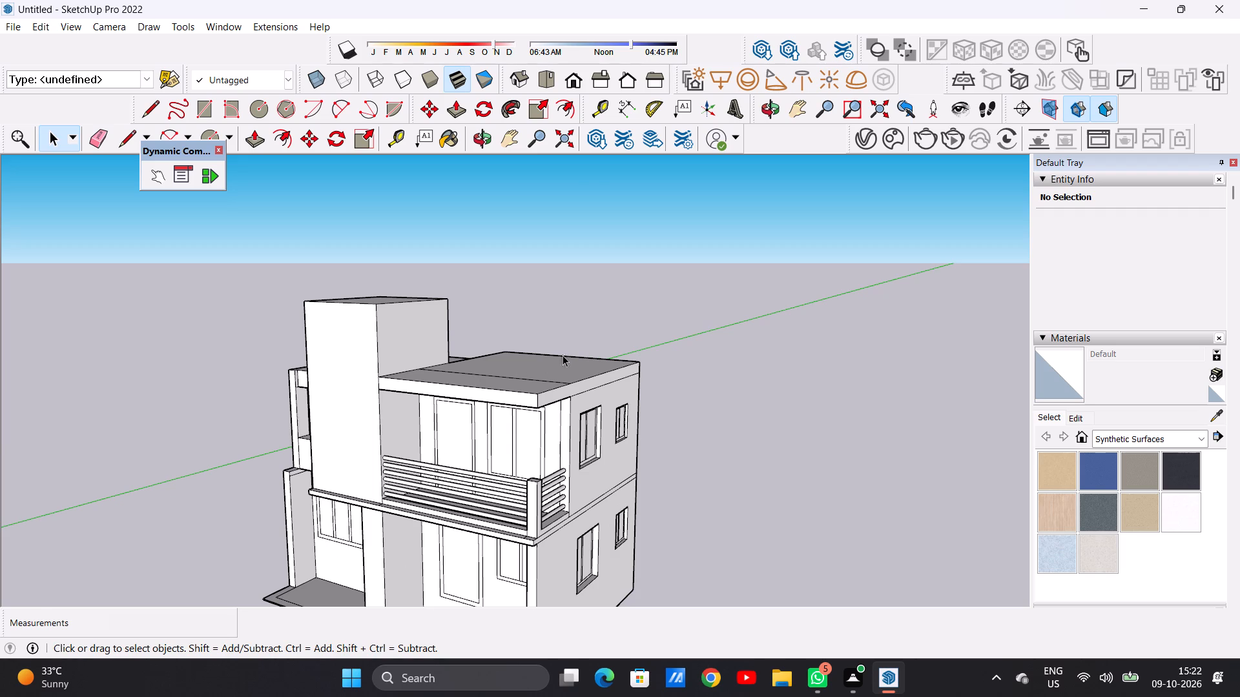
{"action": "middle_click_drag", "start_coordinate": [521, 394], "coordinate": [531, 412]}
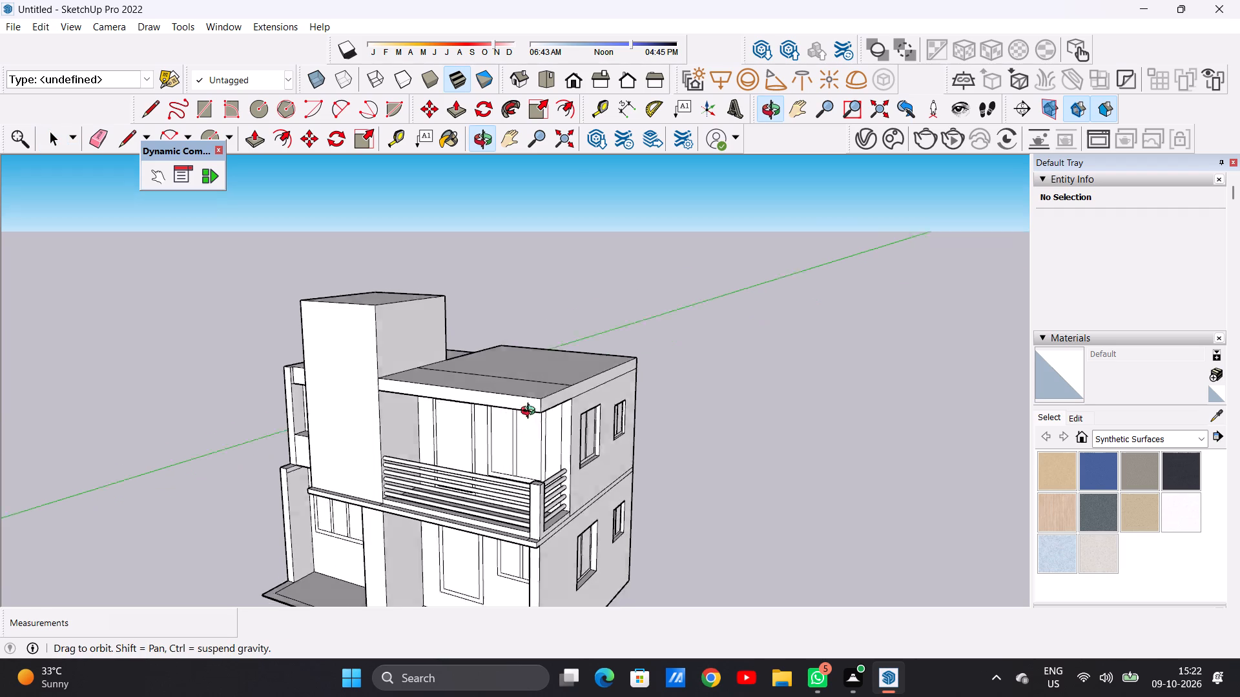
{"action": "middle_click_drag", "start_coordinate": [531, 412], "coordinate": [563, 505]}
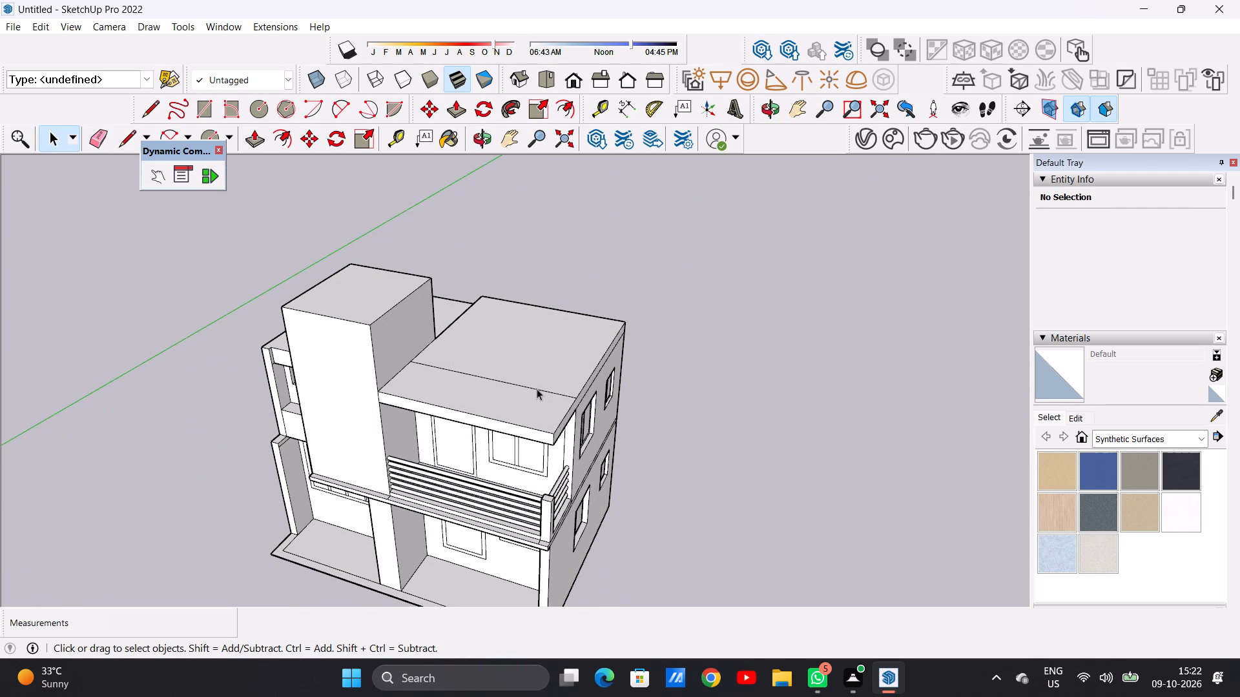
{"action": "scroll", "coordinate": [524, 394], "scroll_direction": "up", "scroll_amount": 6}
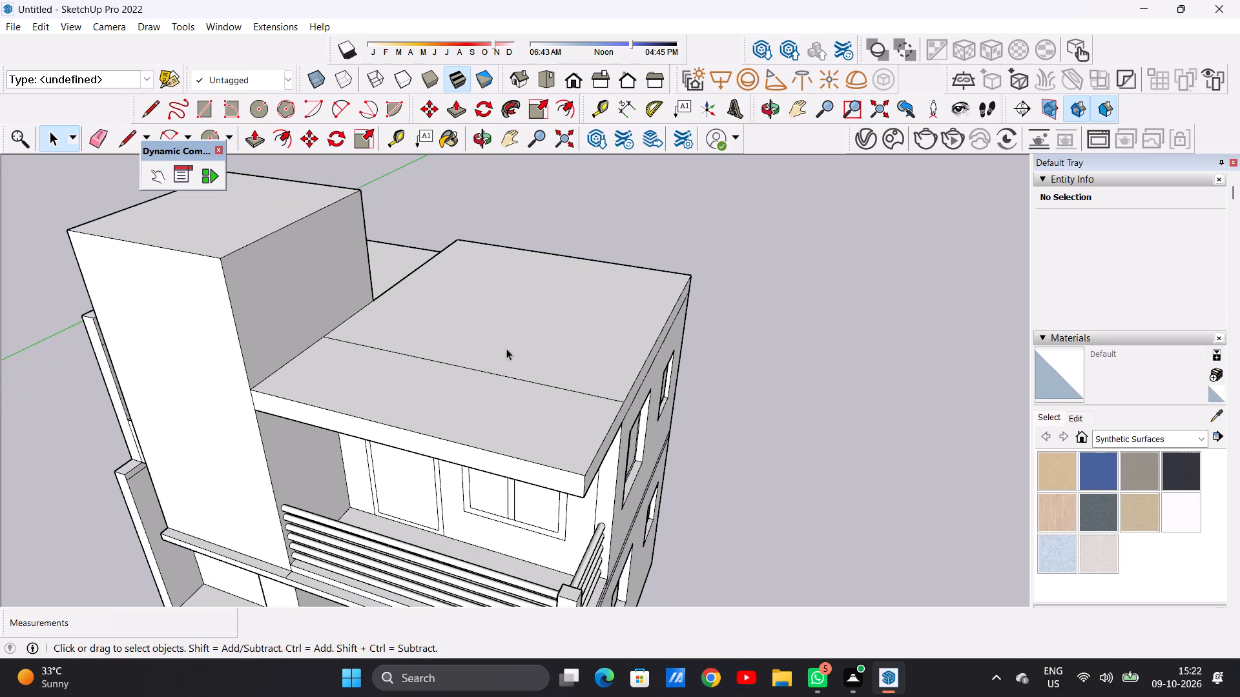
{"action": "middle_click_drag", "start_coordinate": [525, 338], "coordinate": [435, 414]}
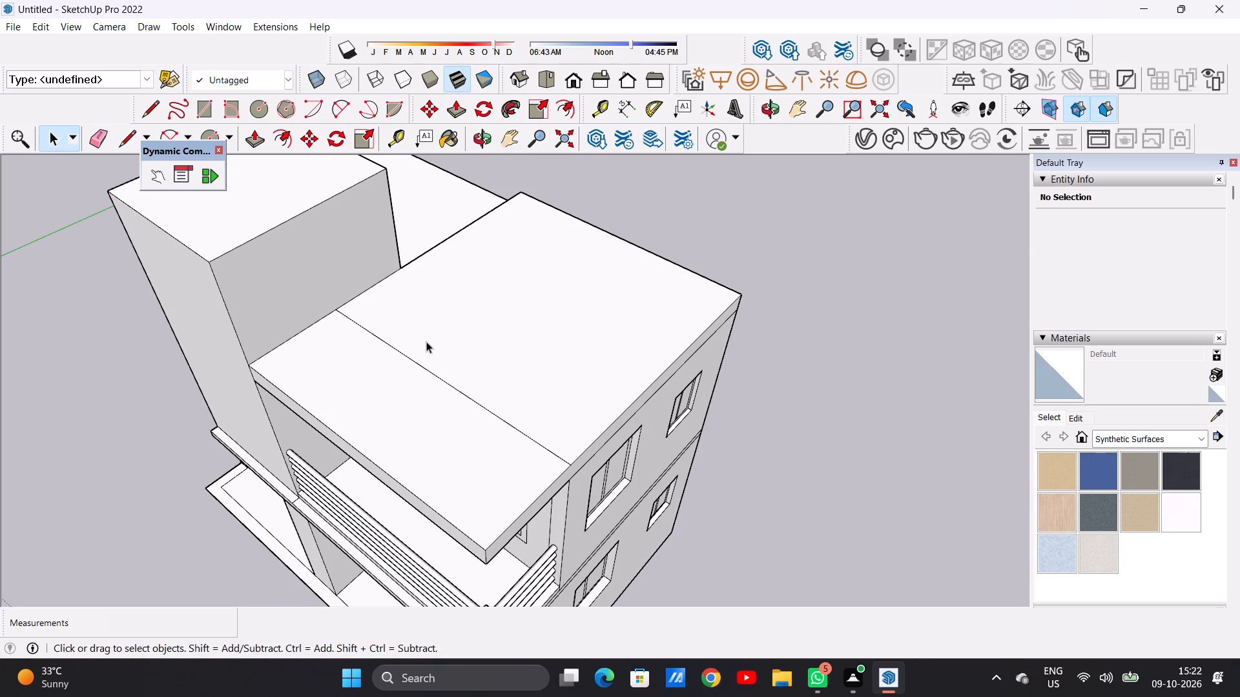
{"action": "scroll", "coordinate": [426, 341], "scroll_direction": "down", "scroll_amount": 4}
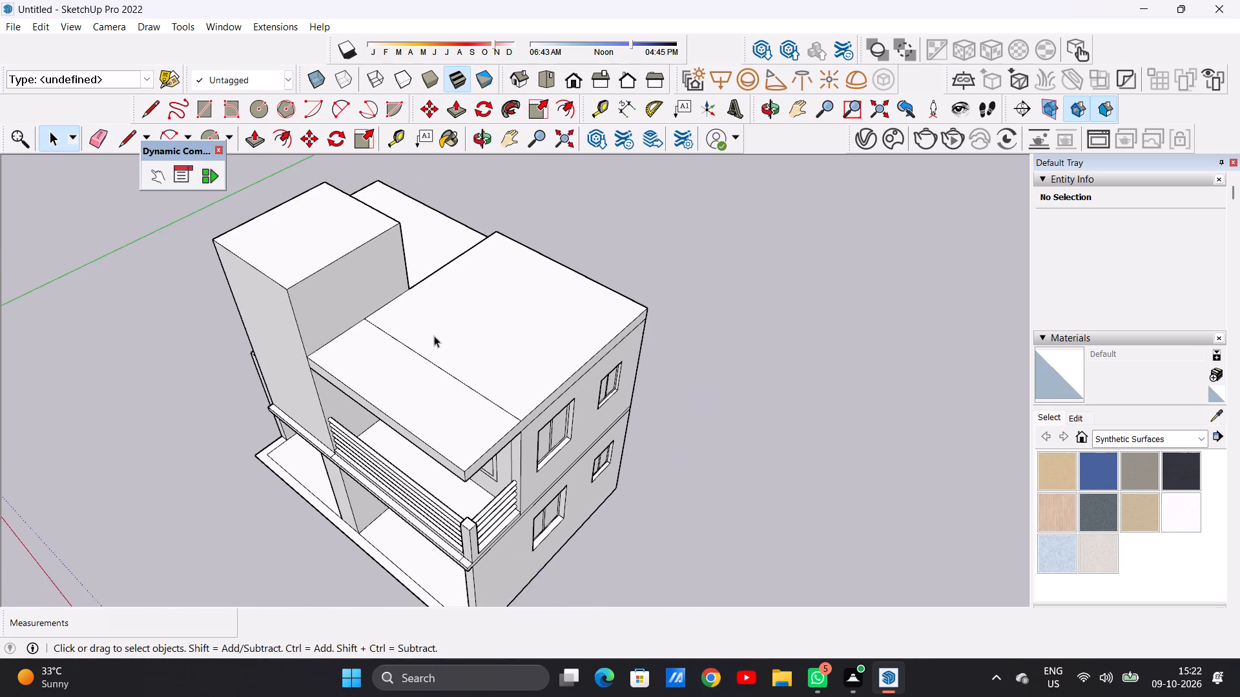
{"action": "scroll", "coordinate": [435, 336], "scroll_direction": "down", "scroll_amount": 4}
{"action": "scroll", "coordinate": [443, 398], "scroll_direction": "up", "scroll_amount": 7}
{"action": "scroll", "coordinate": [419, 397], "scroll_direction": "down", "scroll_amount": 5}
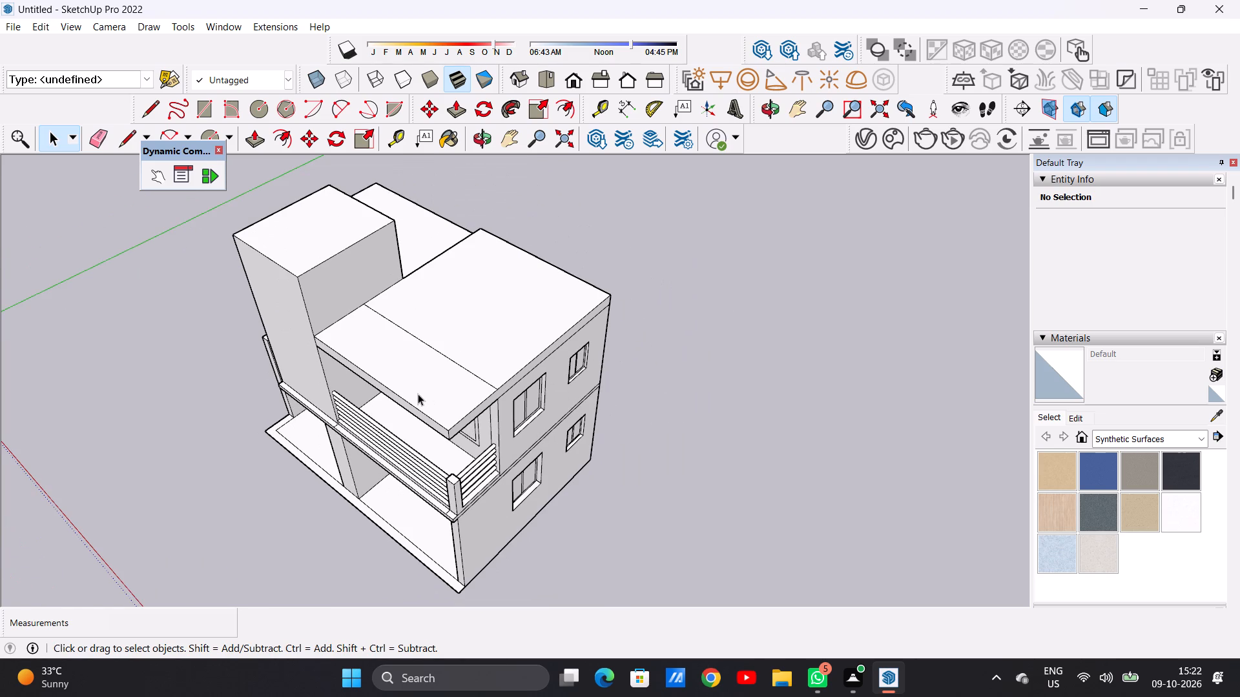
{"action": "scroll", "coordinate": [470, 385], "scroll_direction": "up", "scroll_amount": 4}
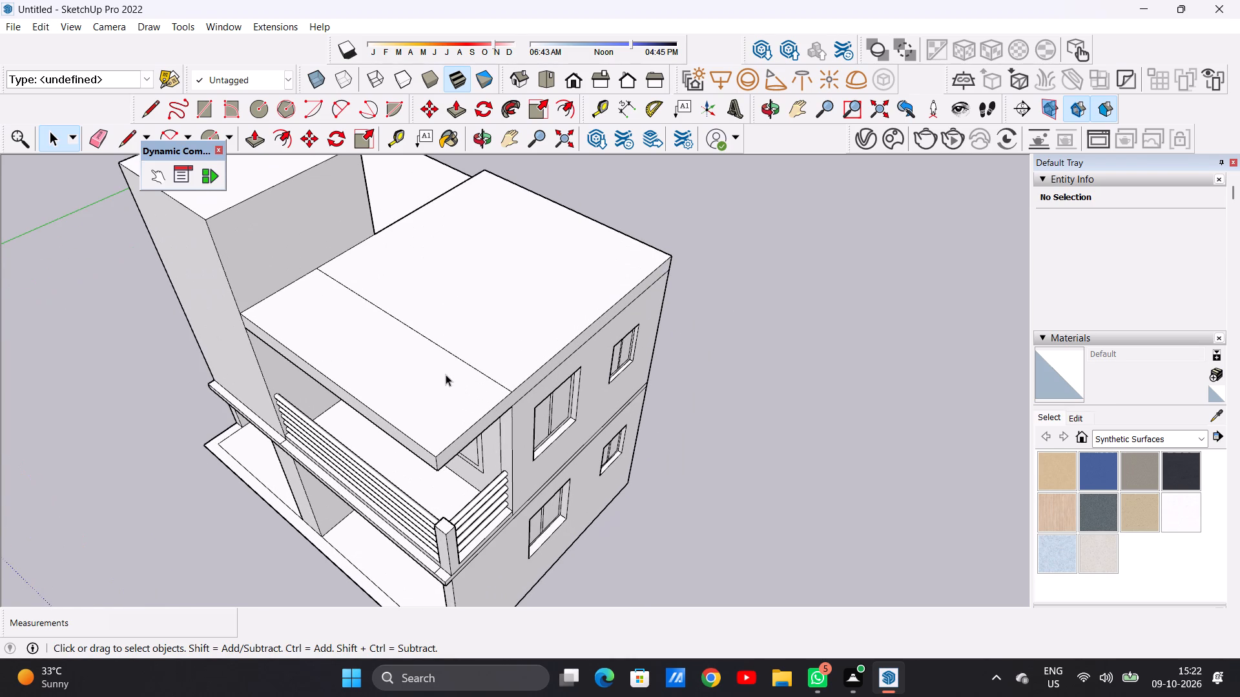
{"action": "scroll", "coordinate": [461, 362], "scroll_direction": "down", "scroll_amount": 6}
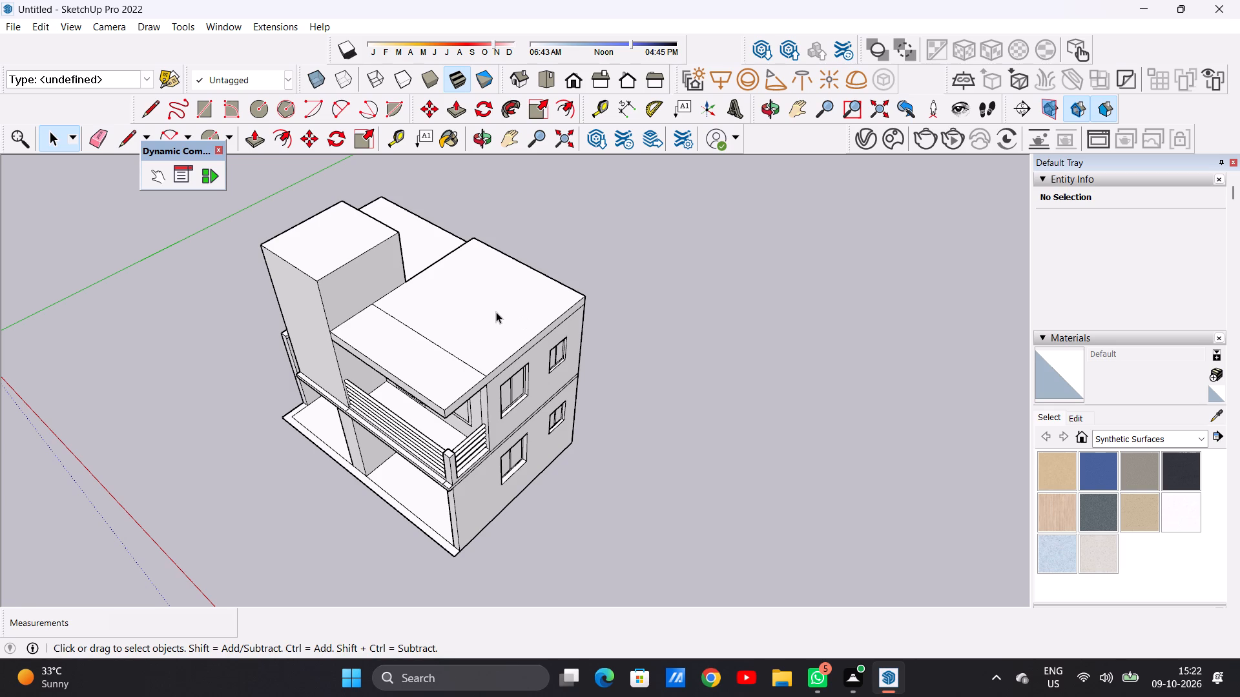
Draw a second line about 104' long across the balcony-side roof near its rear edge, parallel to the existing dividing line.
{"action": "key", "text": "l"}
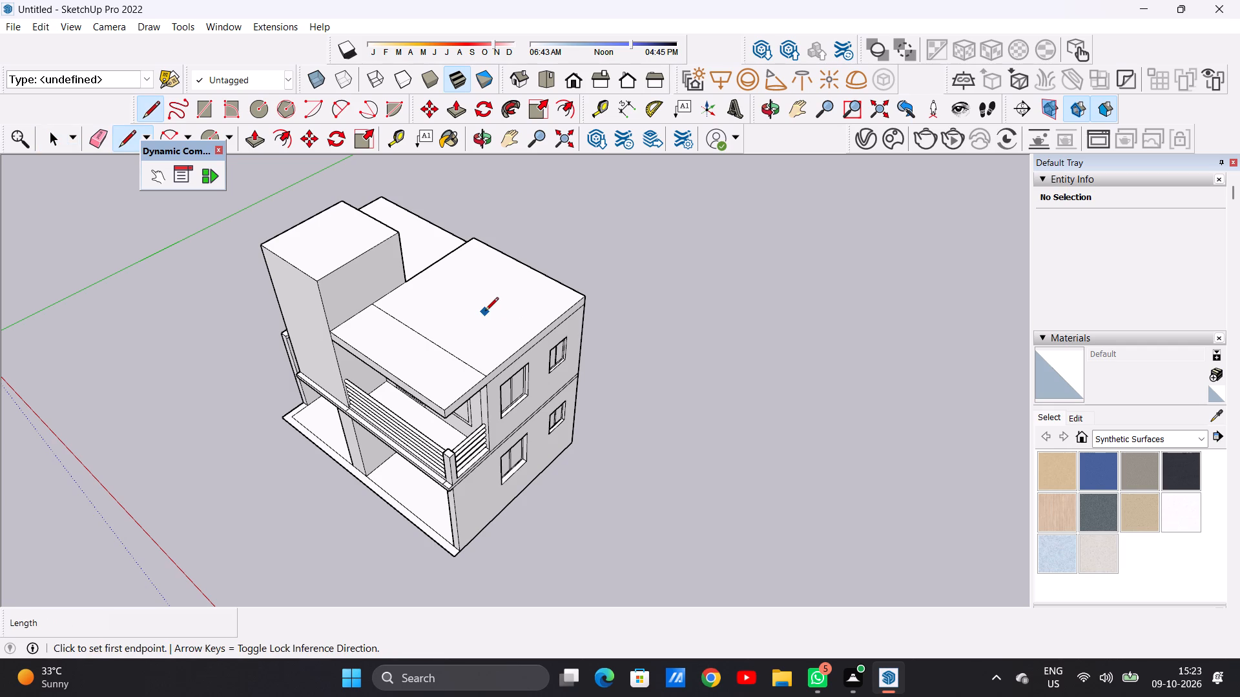
{"action": "left_click", "coordinate": [445, 258]}
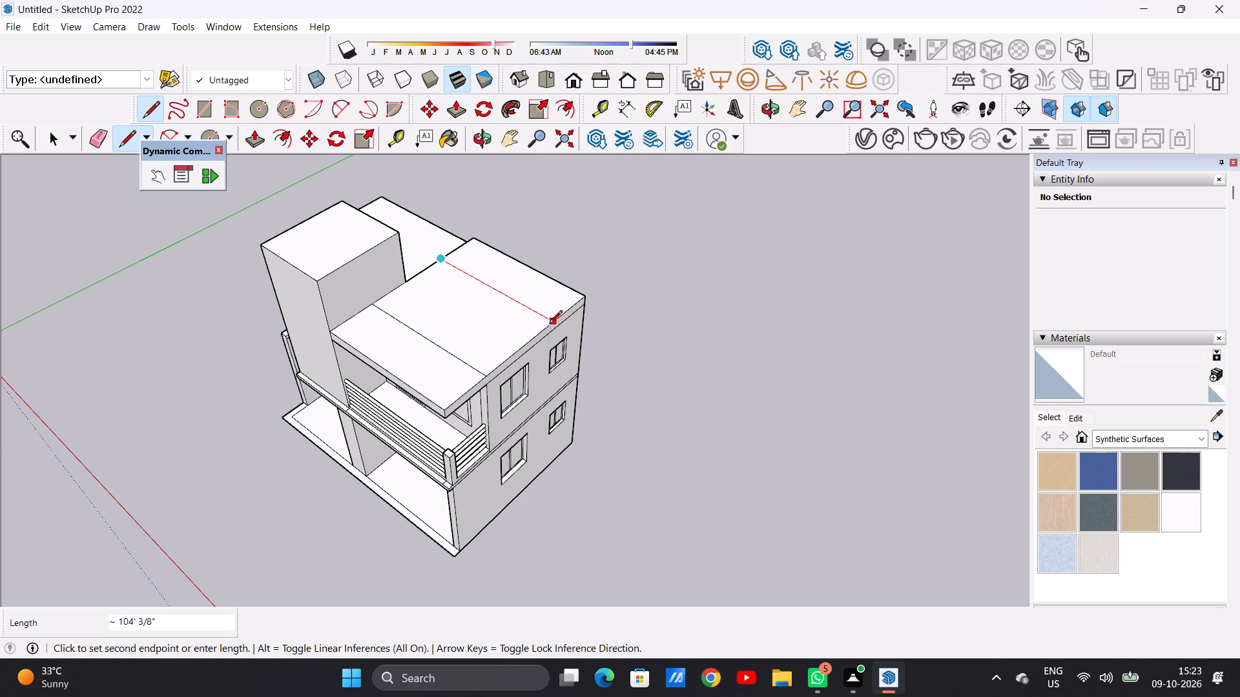
{"action": "left_click", "coordinate": [551, 321]}
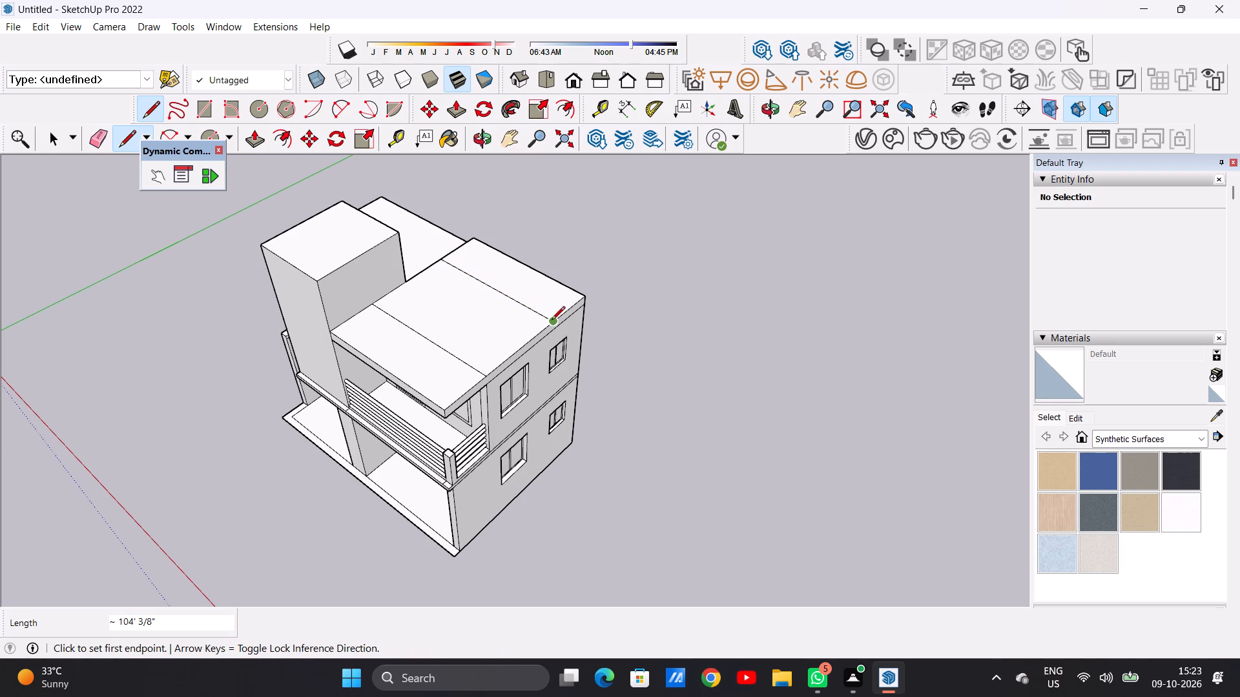
{"action": "key", "text": "space"}
Push/Pull the rear strip of the balcony-side roof upward about 34' 9 3/16" to form a raised rooftop block.
{"action": "scroll", "coordinate": [459, 343], "scroll_direction": "down", "scroll_amount": 3}
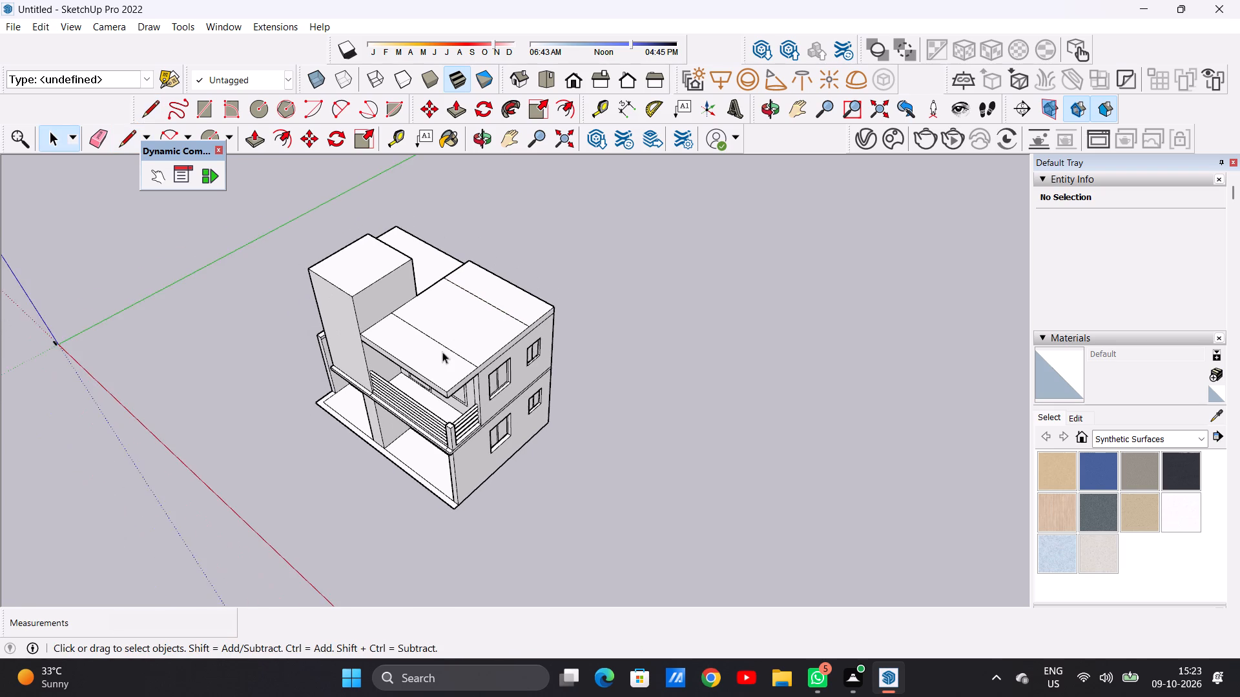
{"action": "middle_click_drag", "start_coordinate": [440, 352], "coordinate": [401, 299]}
{"action": "scroll", "coordinate": [532, 273], "scroll_direction": "up", "scroll_amount": 9}
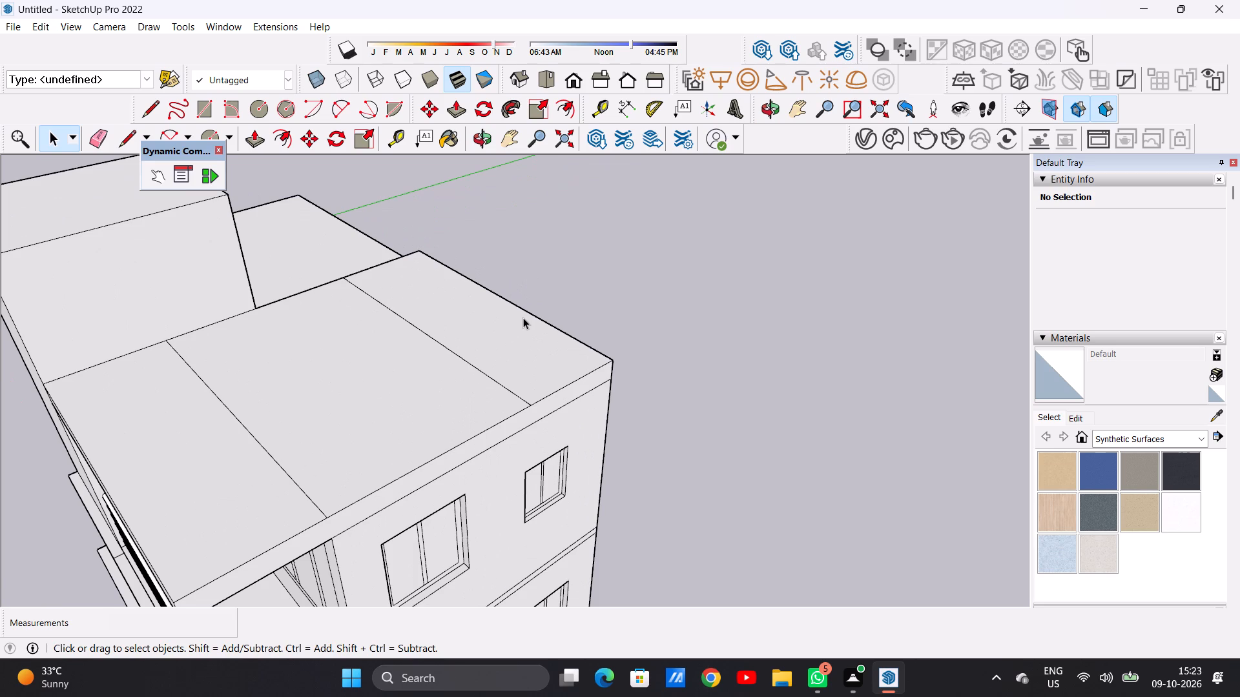
{"action": "scroll", "coordinate": [471, 403], "scroll_direction": "up", "scroll_amount": 2}
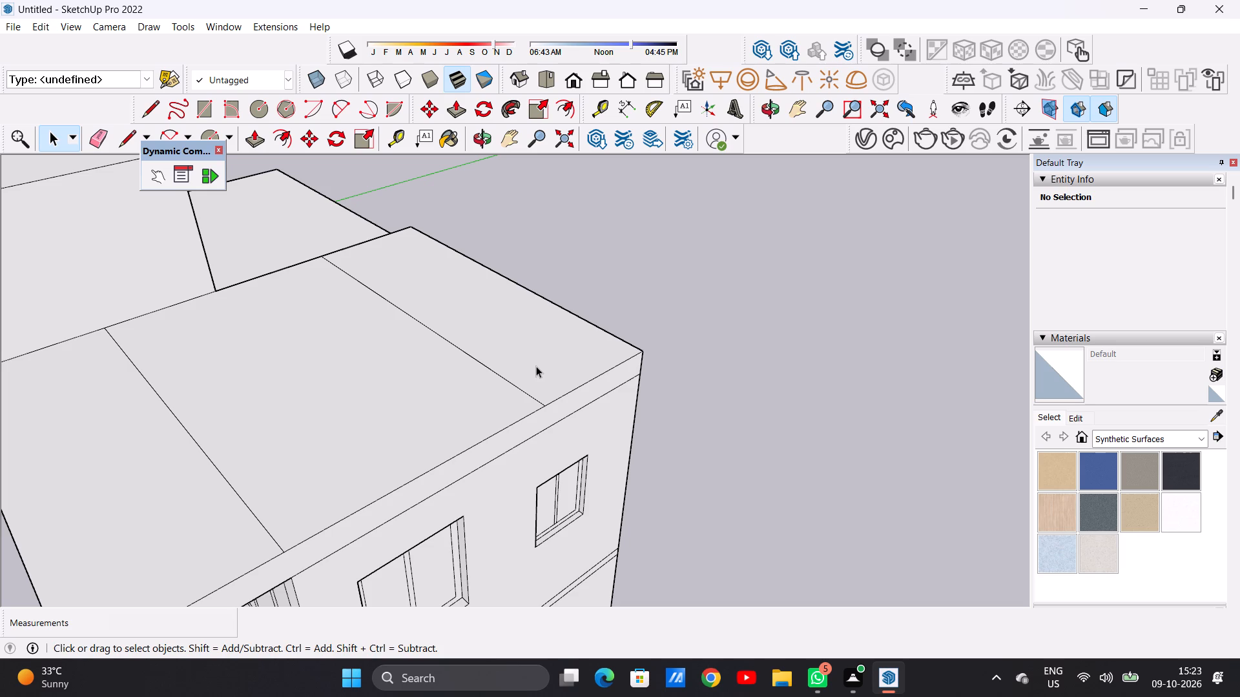
{"action": "key", "text": "p"}
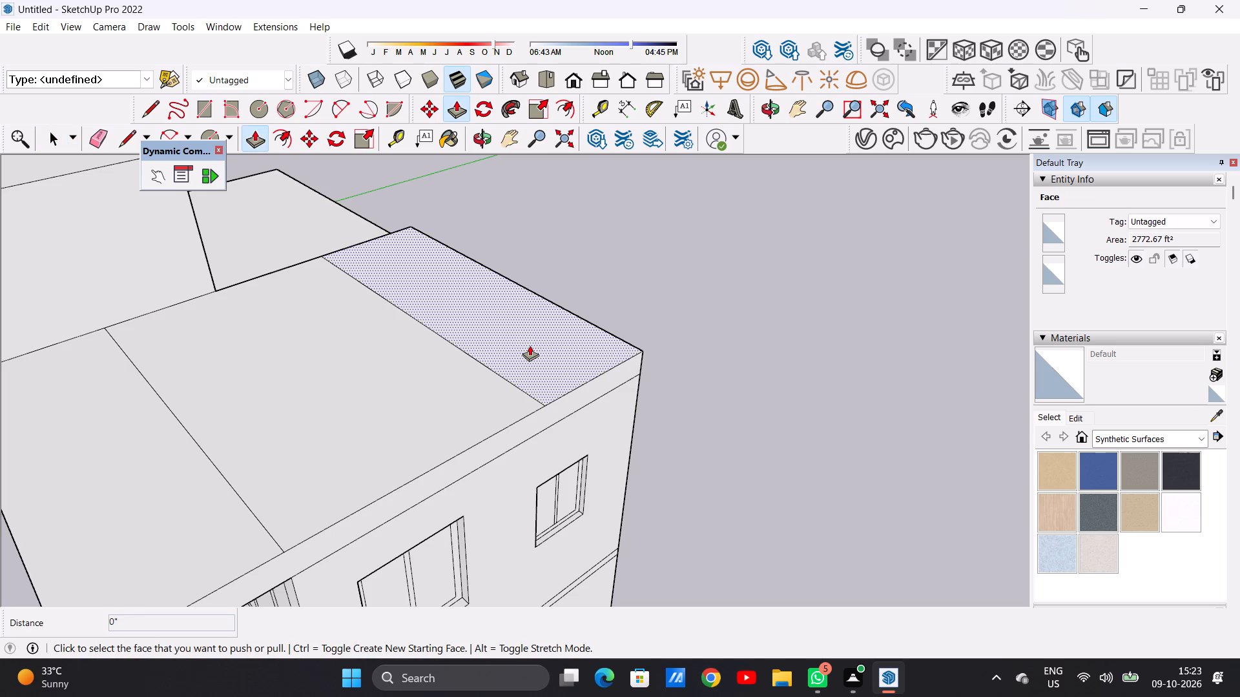
{"action": "left_click", "coordinate": [530, 345]}
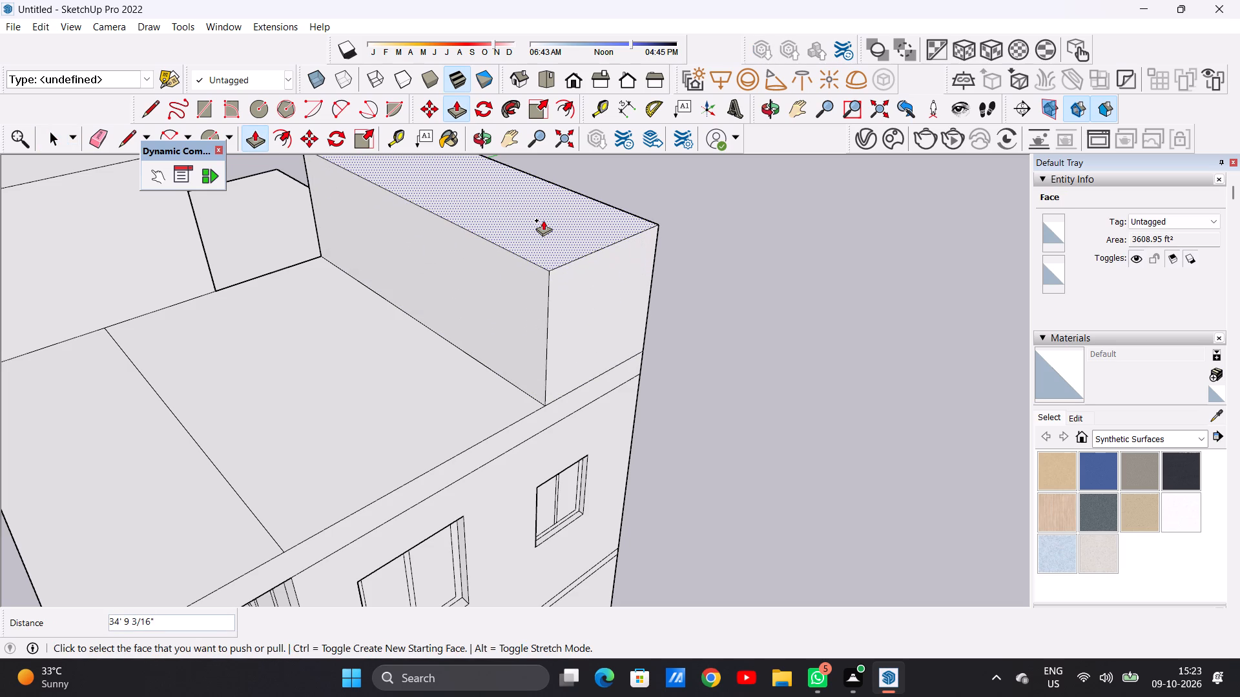
{"action": "left_click", "coordinate": [543, 220]}
{"action": "key", "text": "space"}
Push/Pull the tower's rear face backward over the lower roof to align with the front face of the raised rear block.
{"action": "scroll", "coordinate": [473, 382], "scroll_direction": "down", "scroll_amount": 6}
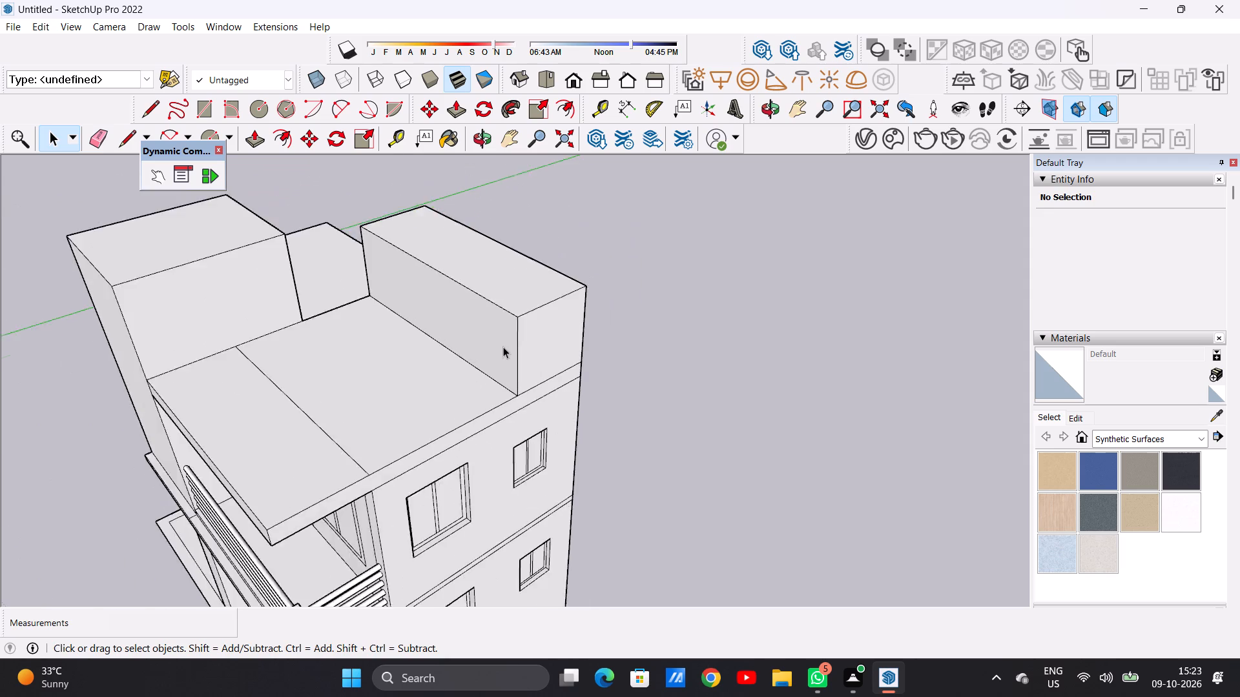
{"action": "scroll", "coordinate": [503, 347], "scroll_direction": "down", "scroll_amount": 2}
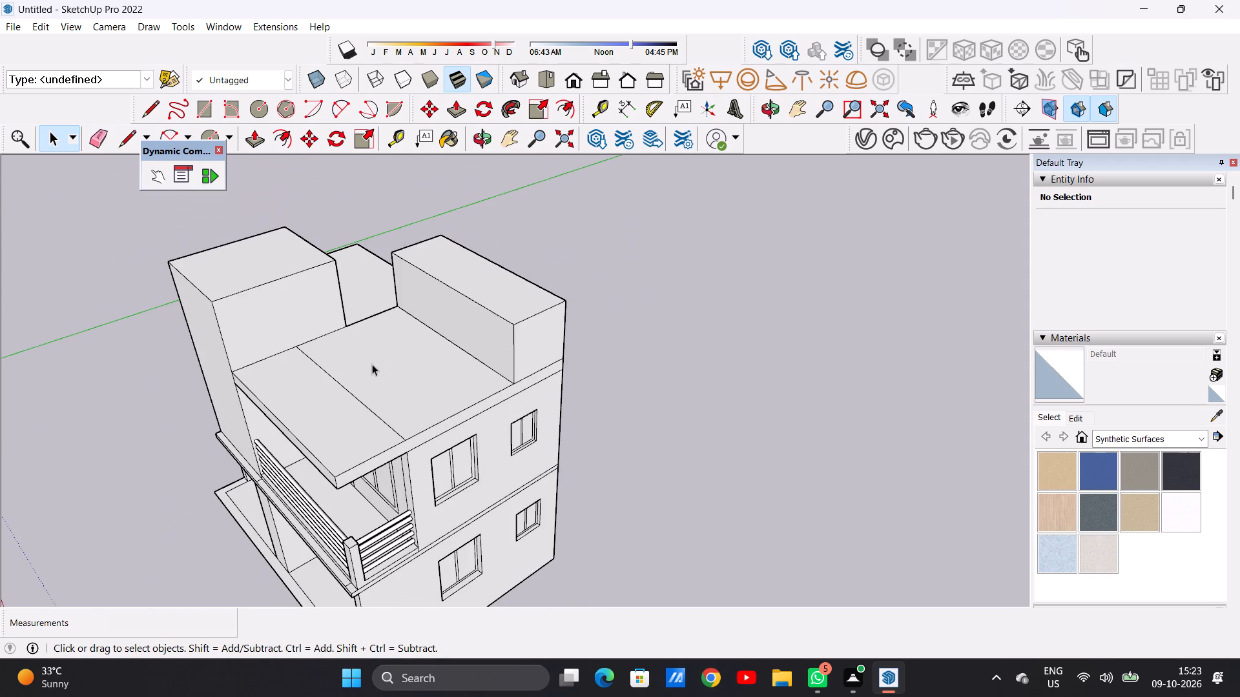
{"action": "middle_click_drag", "start_coordinate": [372, 364], "coordinate": [440, 363]}
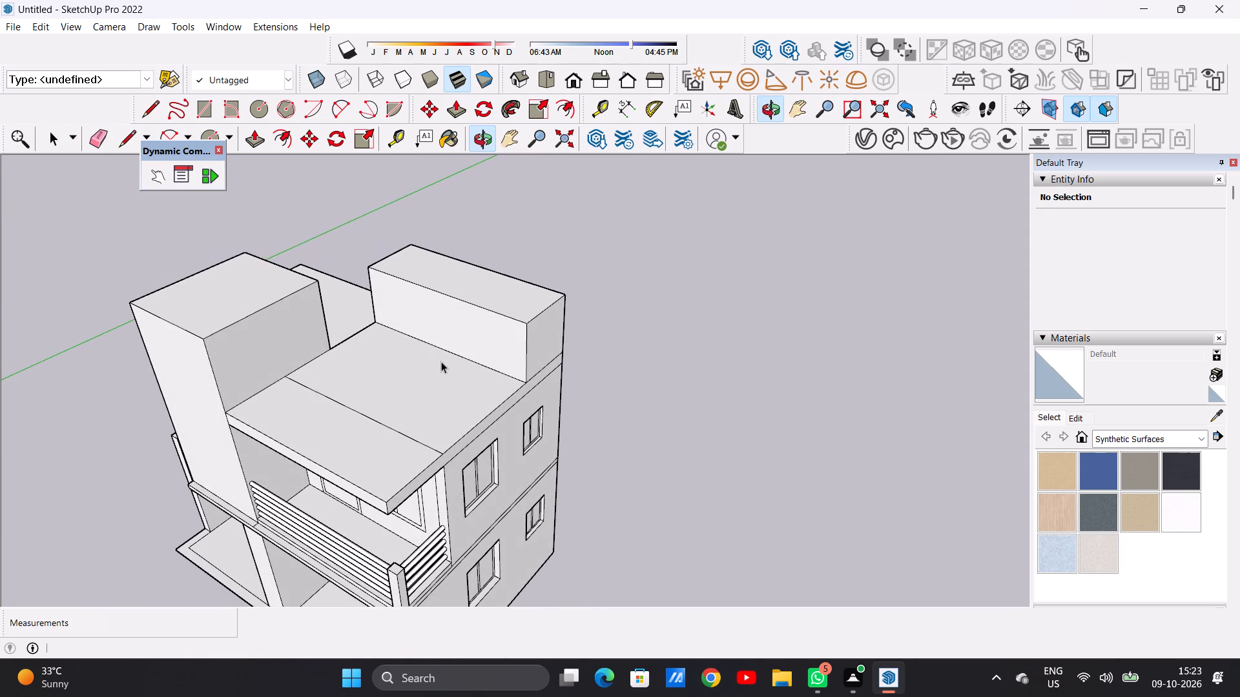
{"action": "scroll", "coordinate": [441, 361], "scroll_direction": "down", "scroll_amount": 4}
{"action": "middle_click_drag", "start_coordinate": [426, 361], "coordinate": [280, 370]}
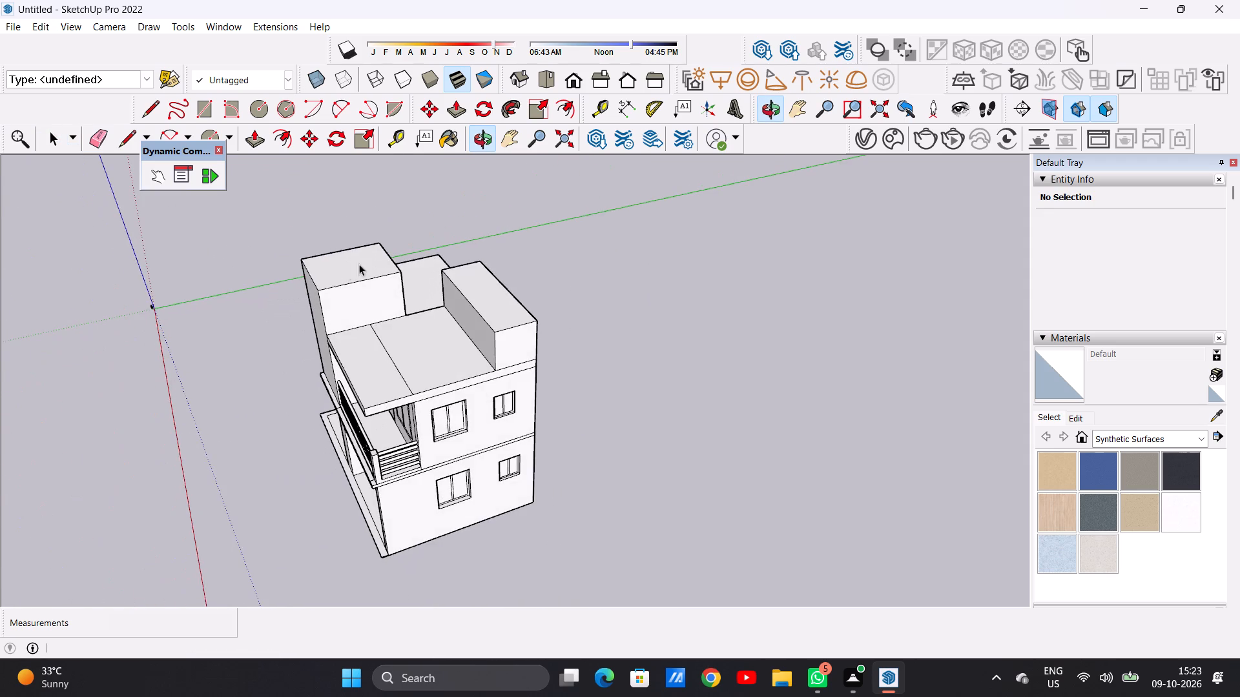
{"action": "middle_click_drag", "start_coordinate": [431, 278], "coordinate": [202, 313]}
{"action": "scroll", "coordinate": [430, 222], "scroll_direction": "up", "scroll_amount": 11}
{"action": "middle_click_drag", "start_coordinate": [532, 305], "coordinate": [181, 305]}
{"action": "middle_click_drag", "start_coordinate": [394, 289], "coordinate": [225, 314]}
{"action": "scroll", "coordinate": [290, 332], "scroll_direction": "down", "scroll_amount": 5}
{"action": "scroll", "coordinate": [348, 229], "scroll_direction": "up", "scroll_amount": 3}
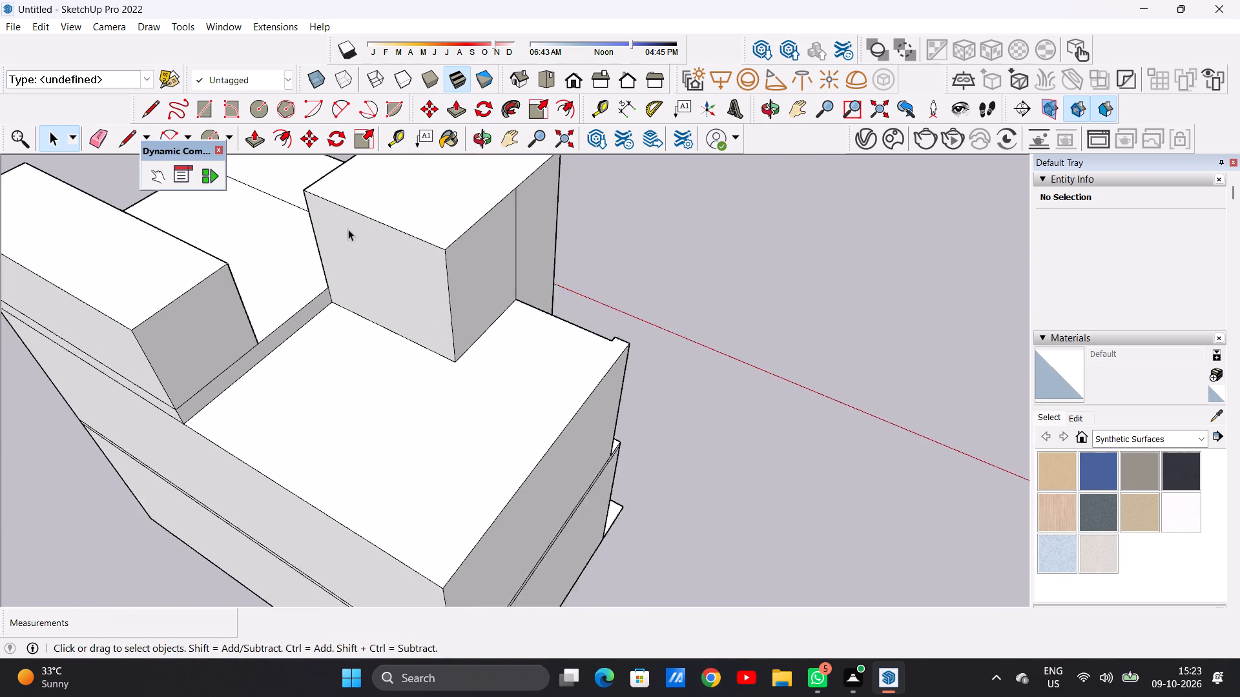
{"action": "scroll", "coordinate": [348, 229], "scroll_direction": "up", "scroll_amount": 3}
{"action": "key", "text": "p"}
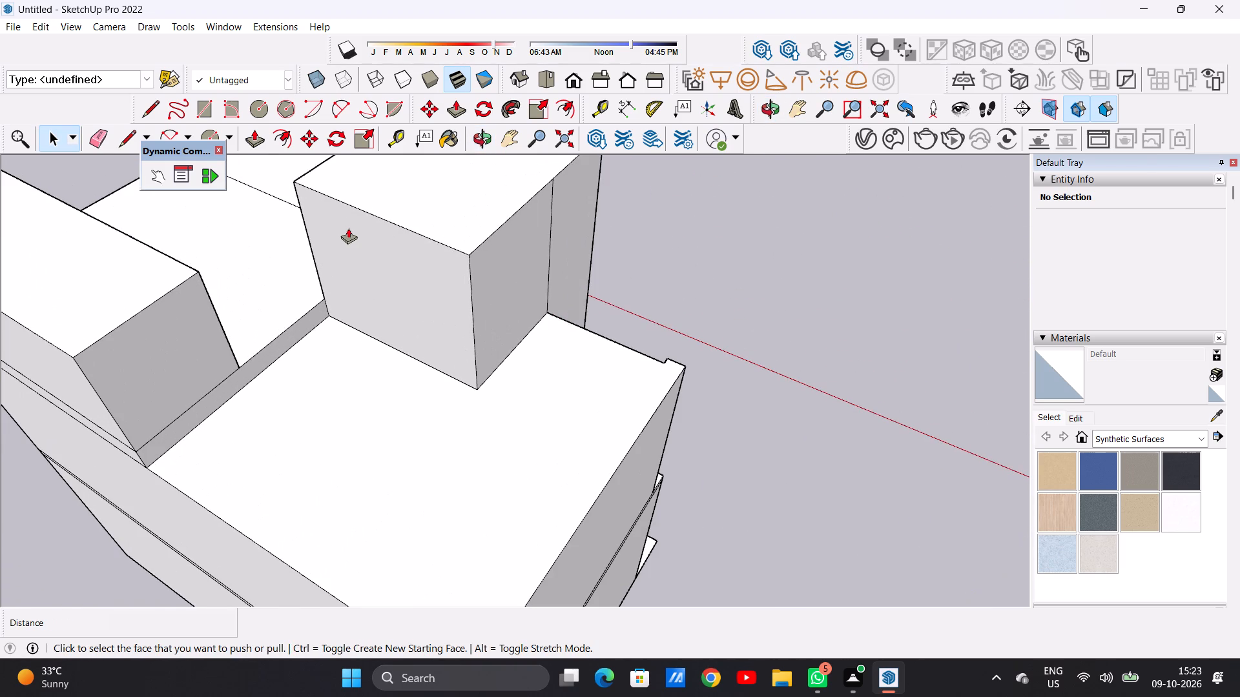
{"action": "left_click", "coordinate": [334, 229]}
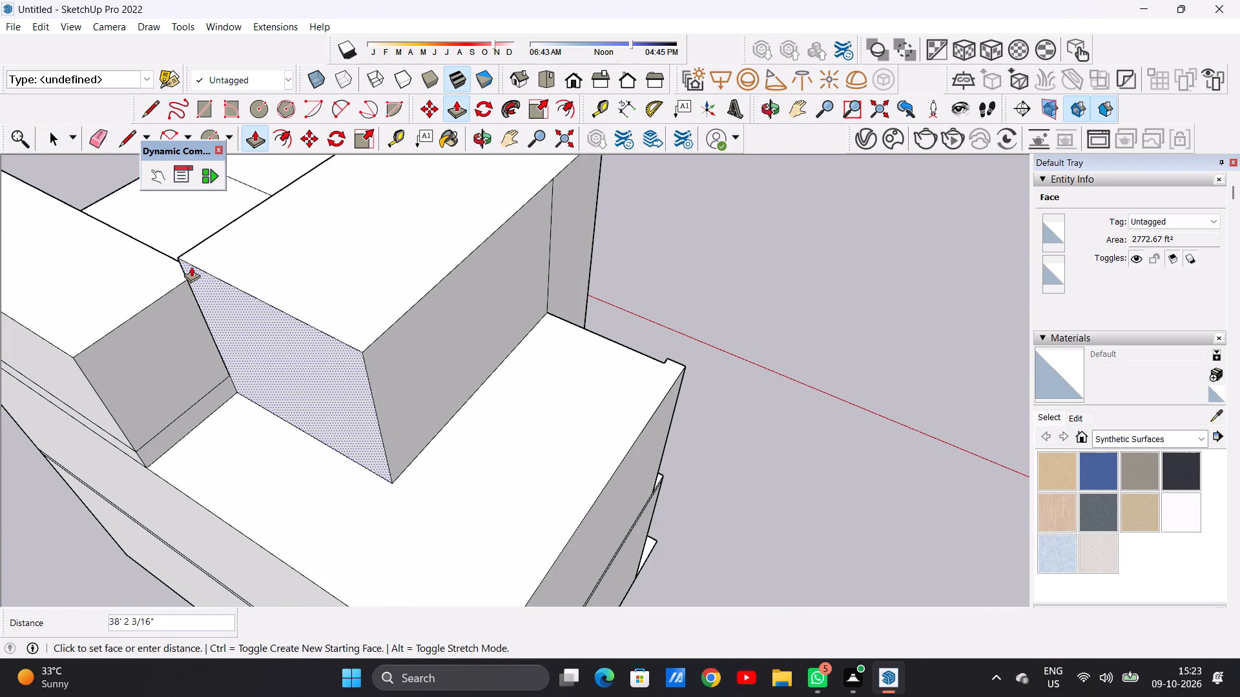
{"action": "middle_click_drag", "start_coordinate": [196, 270], "coordinate": [379, 233]}
{"action": "scroll", "coordinate": [378, 259], "scroll_direction": "up", "scroll_amount": 7}
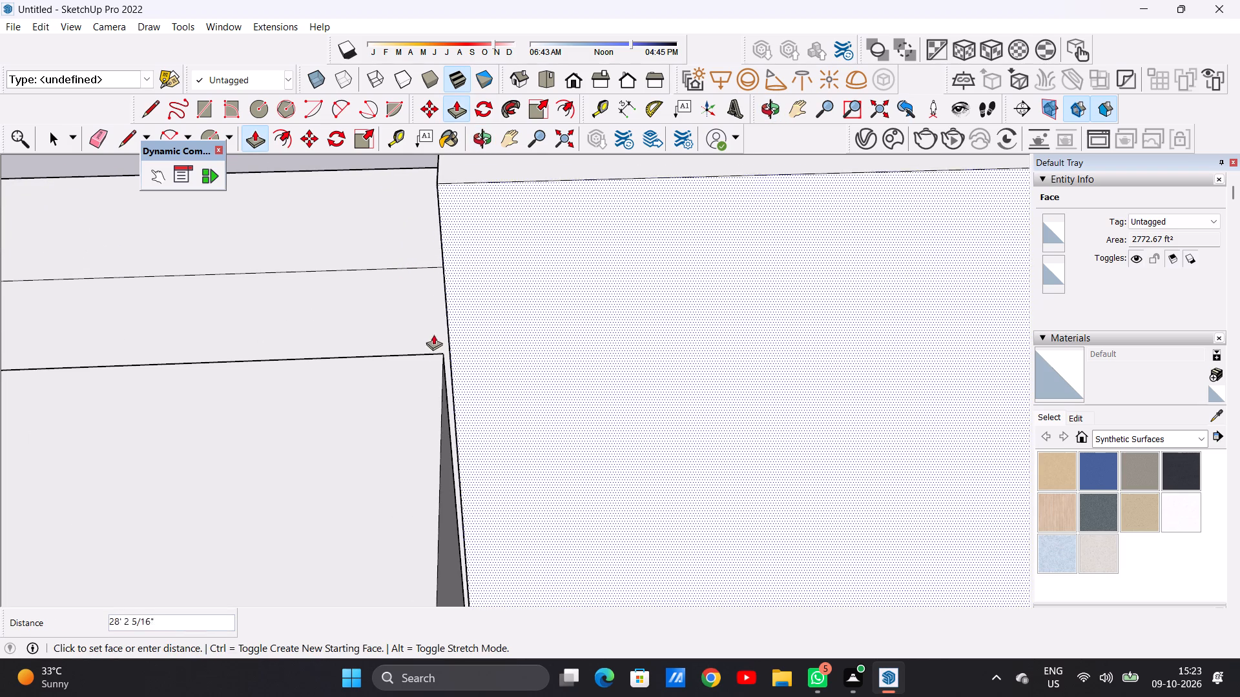
{"action": "left_click", "coordinate": [444, 359]}
{"action": "key", "text": "space"}
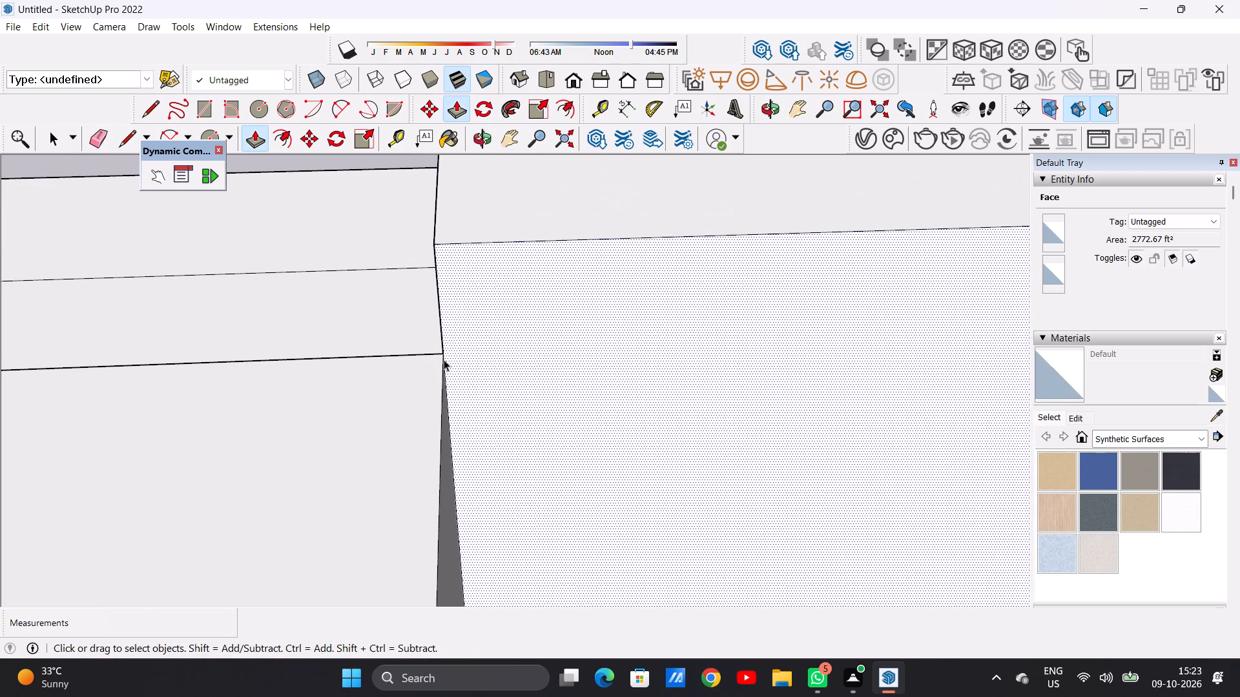
Examine how the extended tower meets the raised rear block from the side and front of the villa.
{"action": "scroll", "coordinate": [449, 372], "scroll_direction": "down", "scroll_amount": 20}
{"action": "scroll", "coordinate": [449, 372], "scroll_direction": "down", "scroll_amount": 2}
{"action": "middle_click_drag", "start_coordinate": [339, 407], "coordinate": [721, 323]}
{"action": "middle_click_drag", "start_coordinate": [537, 359], "coordinate": [593, 332]}
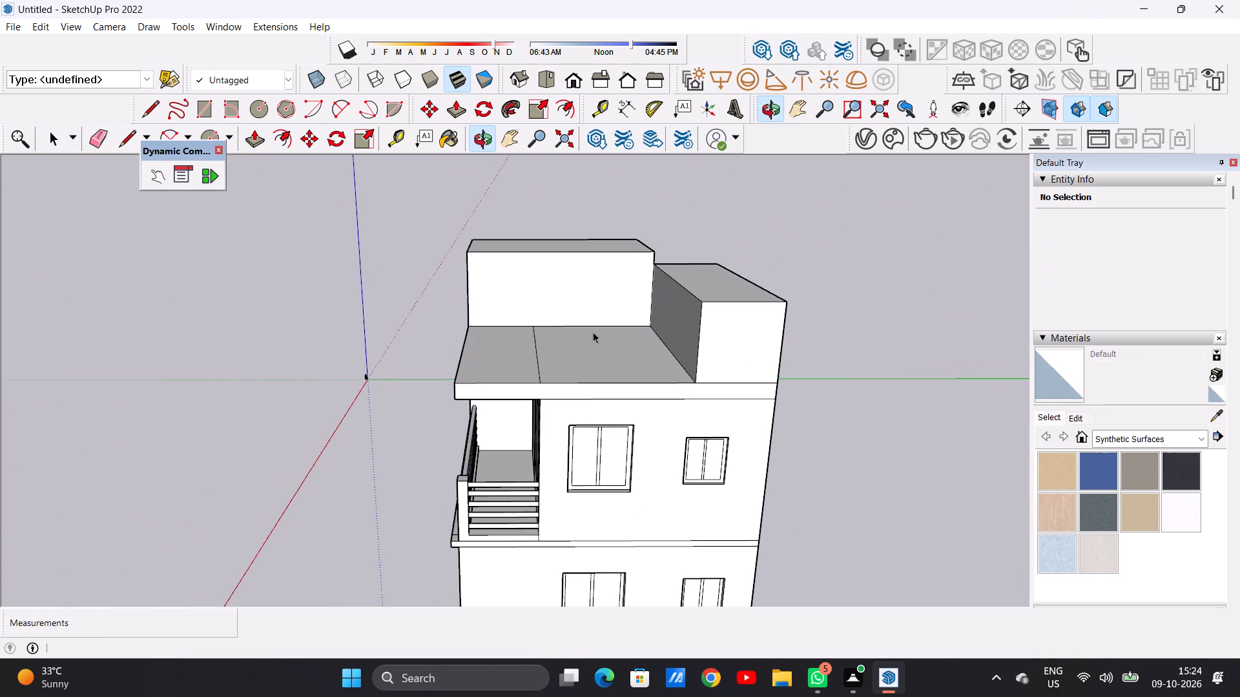
{"action": "scroll", "coordinate": [604, 288], "scroll_direction": "up", "scroll_amount": 2}
{"action": "middle_click_drag", "start_coordinate": [519, 328], "coordinate": [548, 328]}
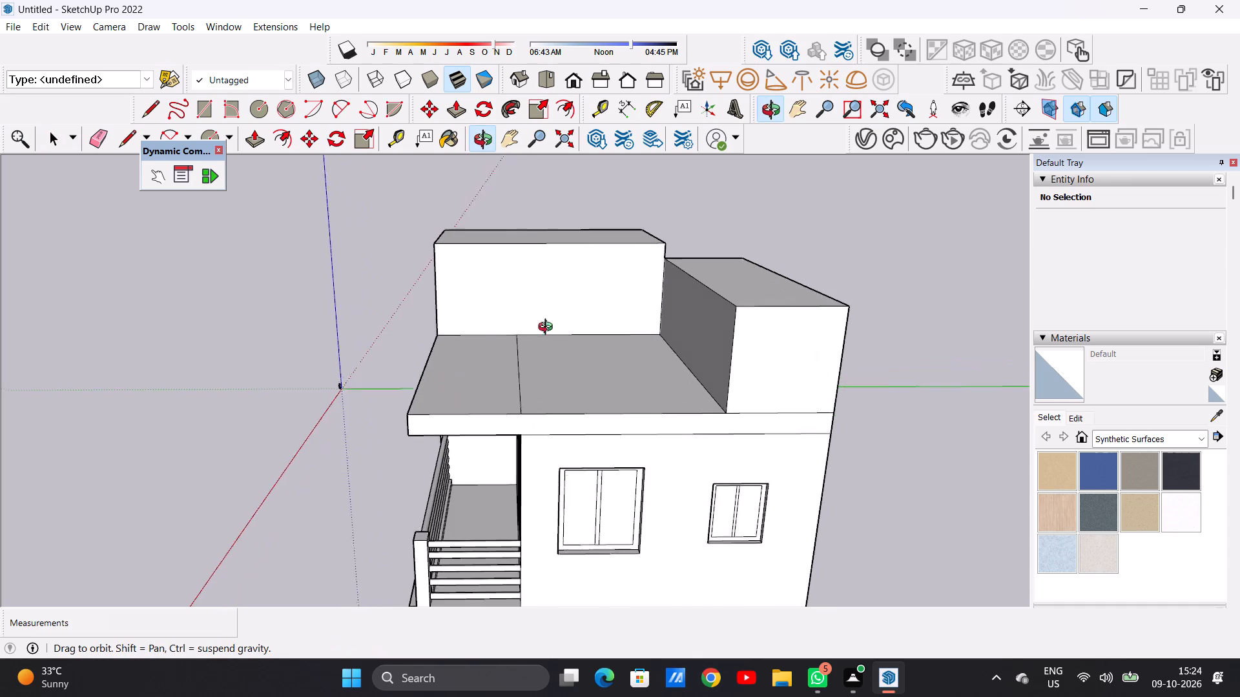
{"action": "middle_click_drag", "start_coordinate": [548, 328], "coordinate": [702, 333]}
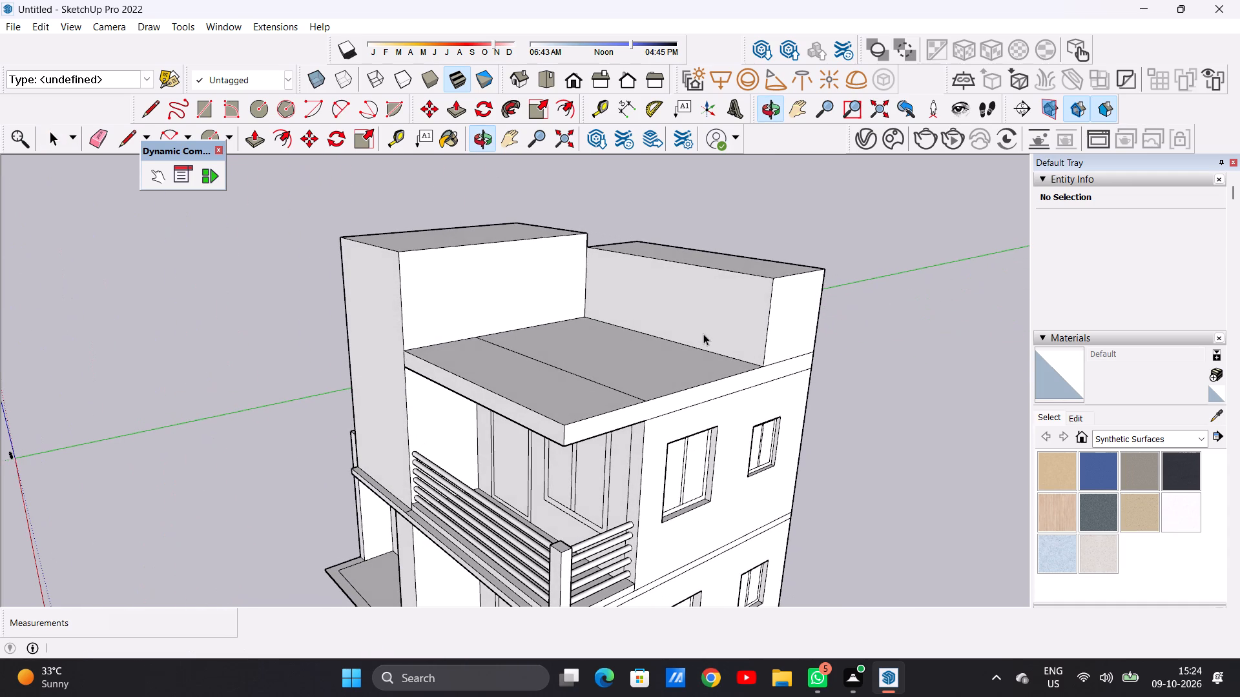
{"action": "middle_click_drag", "start_coordinate": [649, 348], "coordinate": [744, 383]}
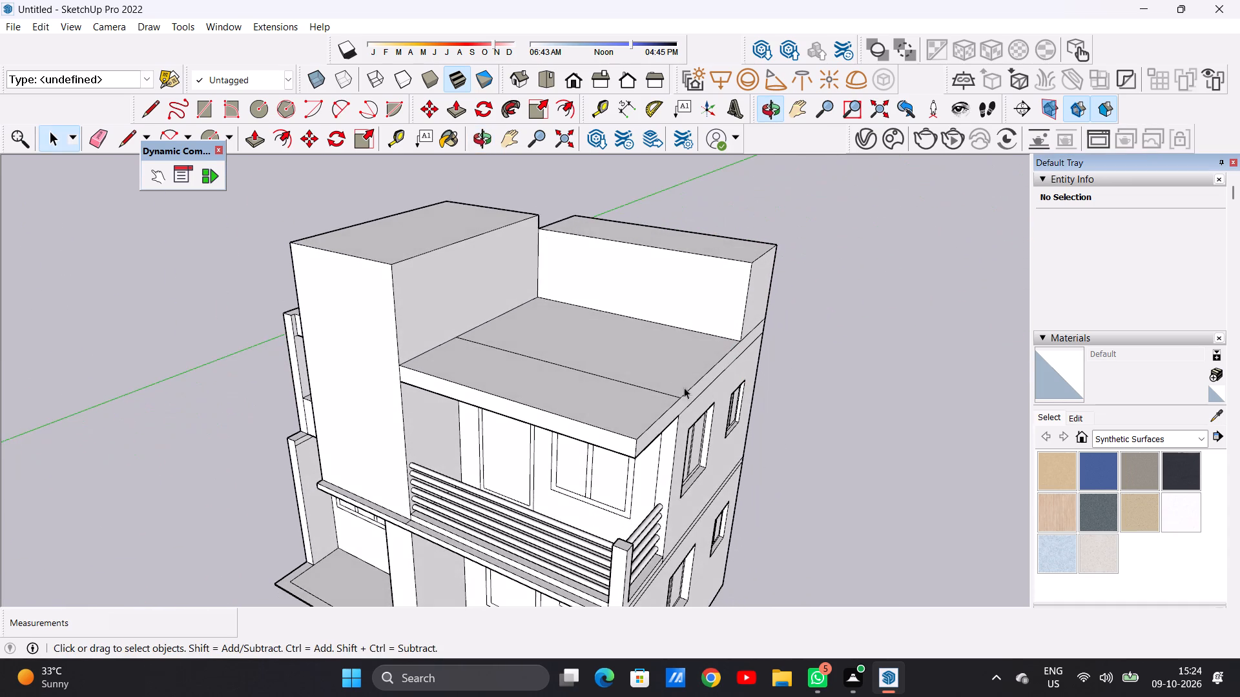
Draw a line about 65' 7 9/16" long from the roof's dividing line back to the rear block, near the outer side edge.
{"action": "scroll", "coordinate": [663, 380], "scroll_direction": "up", "scroll_amount": 3}
{"action": "middle_click_drag", "start_coordinate": [658, 370], "coordinate": [672, 439]}
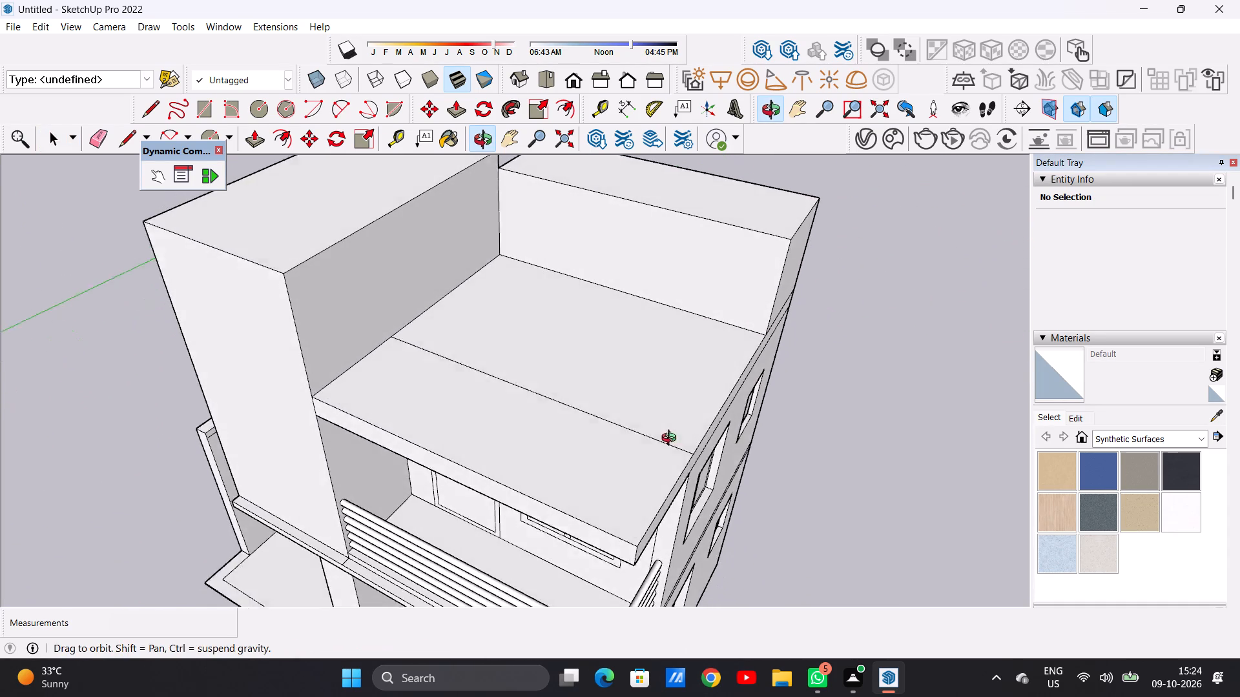
{"action": "middle_click_drag", "start_coordinate": [672, 439], "coordinate": [674, 453]}
{"action": "key", "text": "l"}
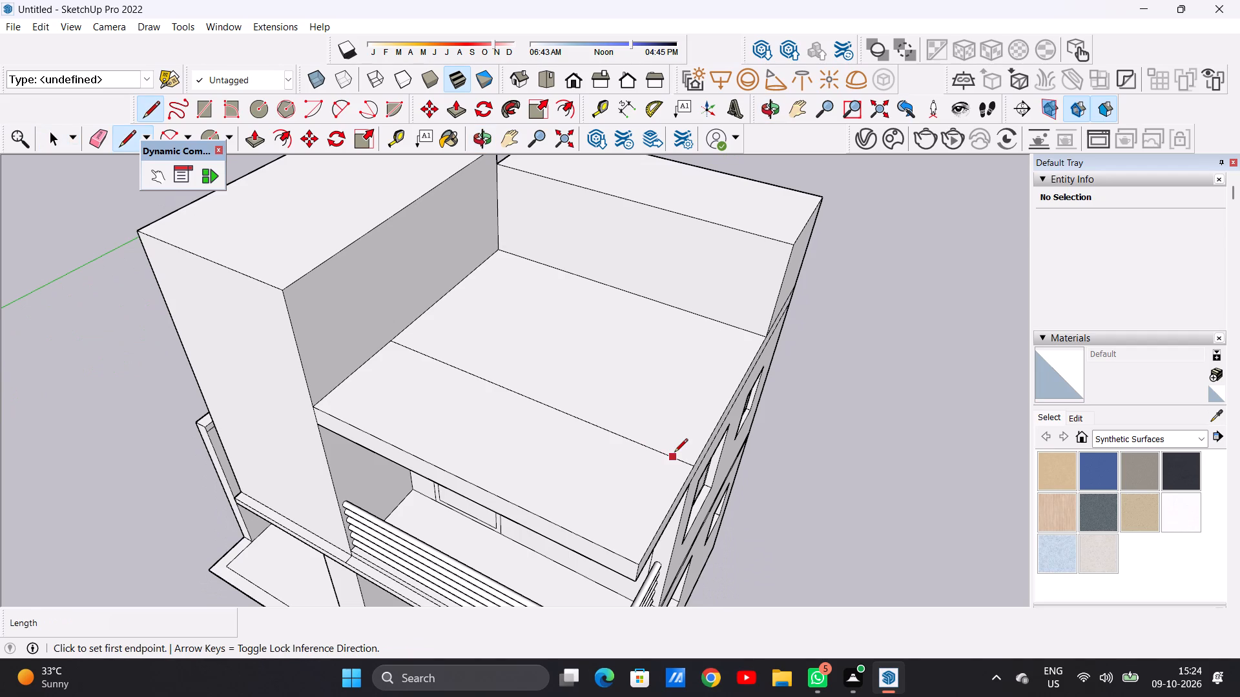
{"action": "left_click", "coordinate": [636, 442]}
{"action": "left_click", "coordinate": [720, 319]}
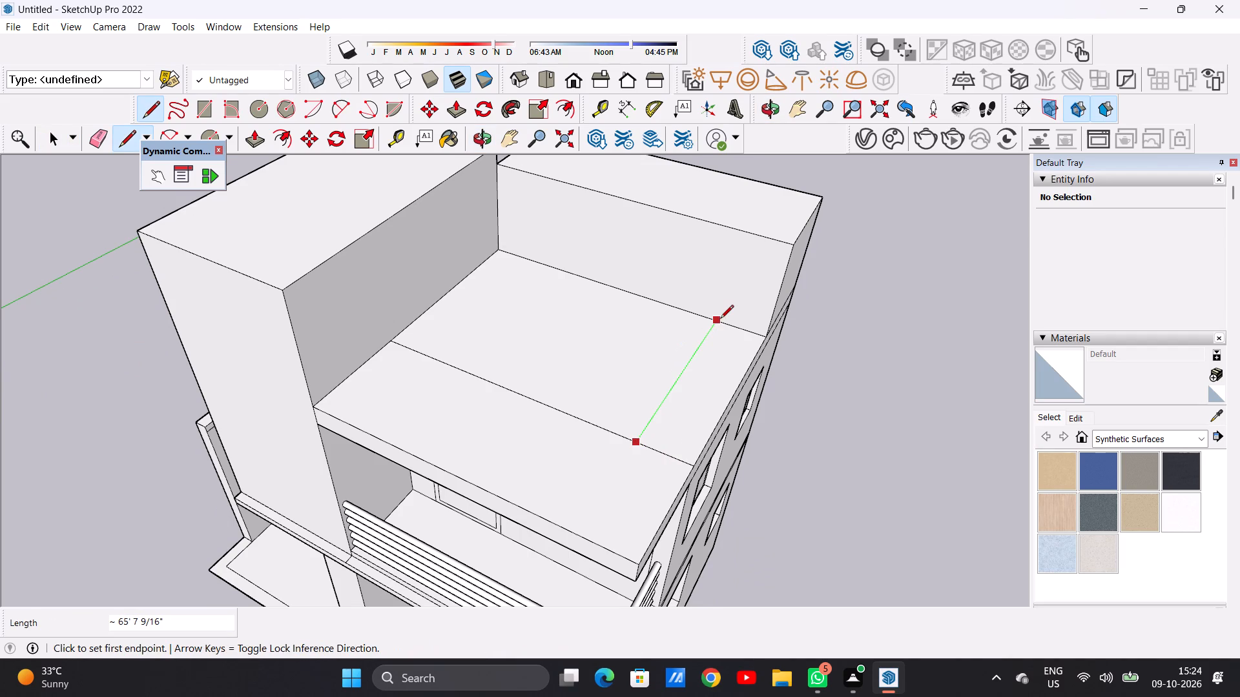
{"action": "key", "text": "space"}
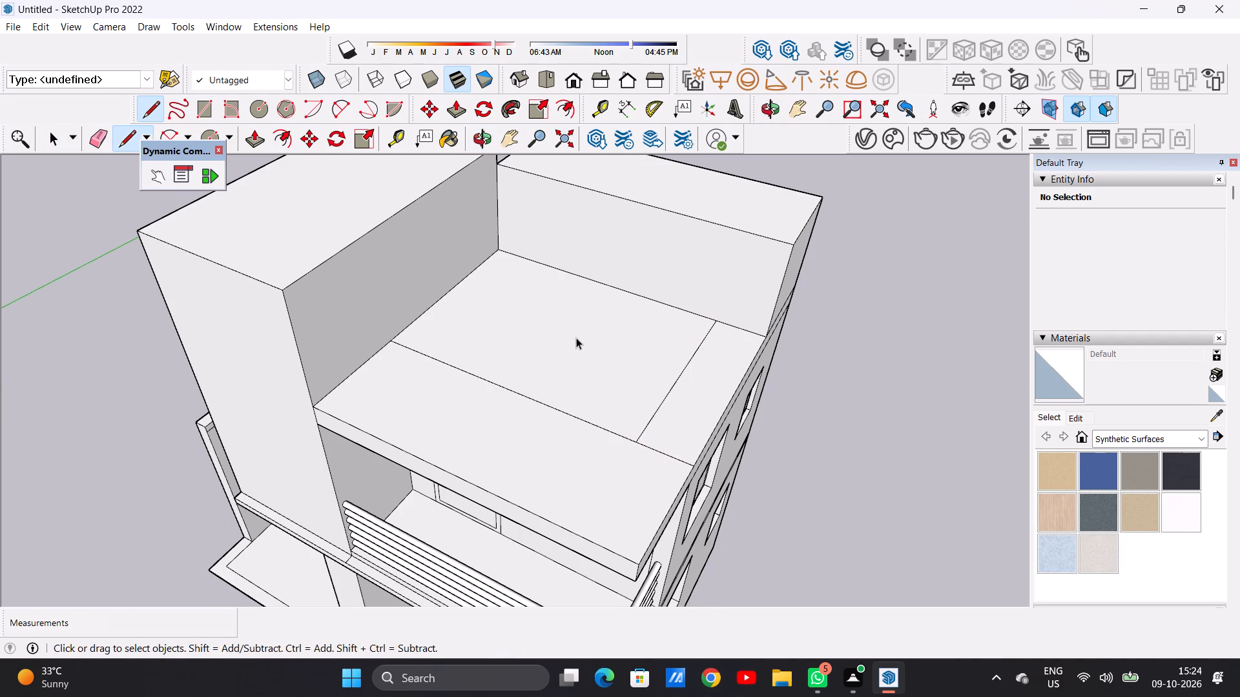
Push/Pull the enclosed roof face between the tower and the new line upward 34' 9 3/16", level with the rear block's top.
{"action": "key", "text": "p"}
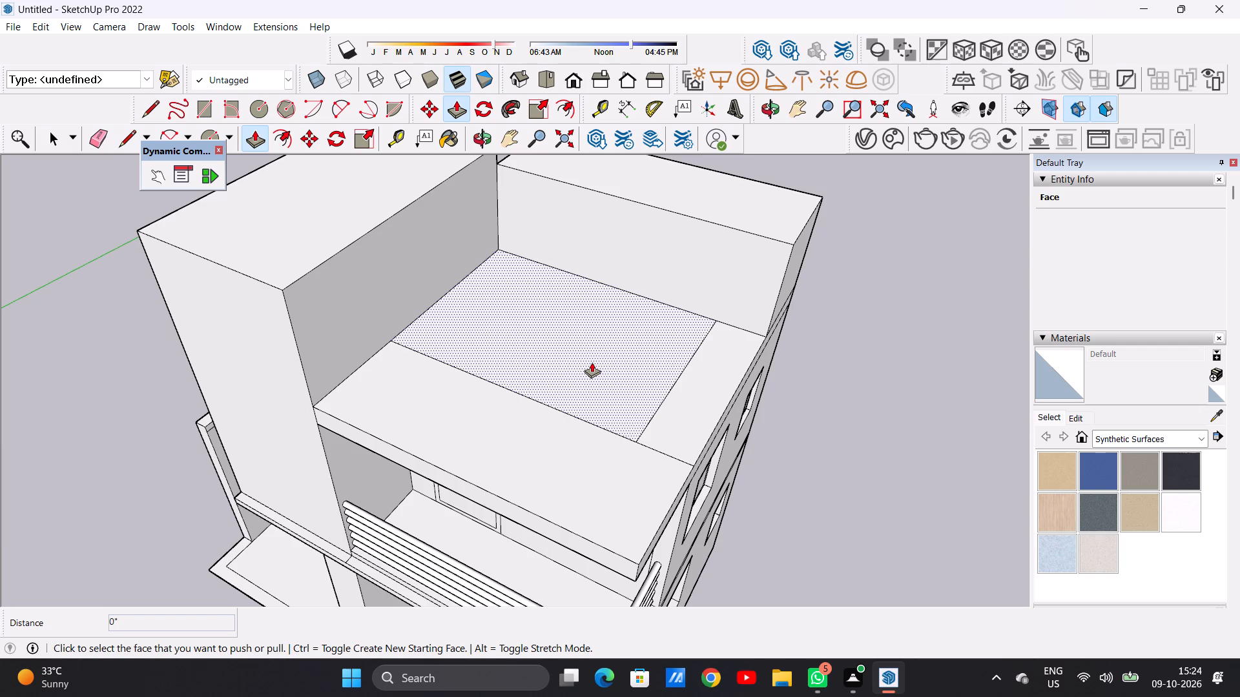
{"action": "left_click", "coordinate": [592, 362]}
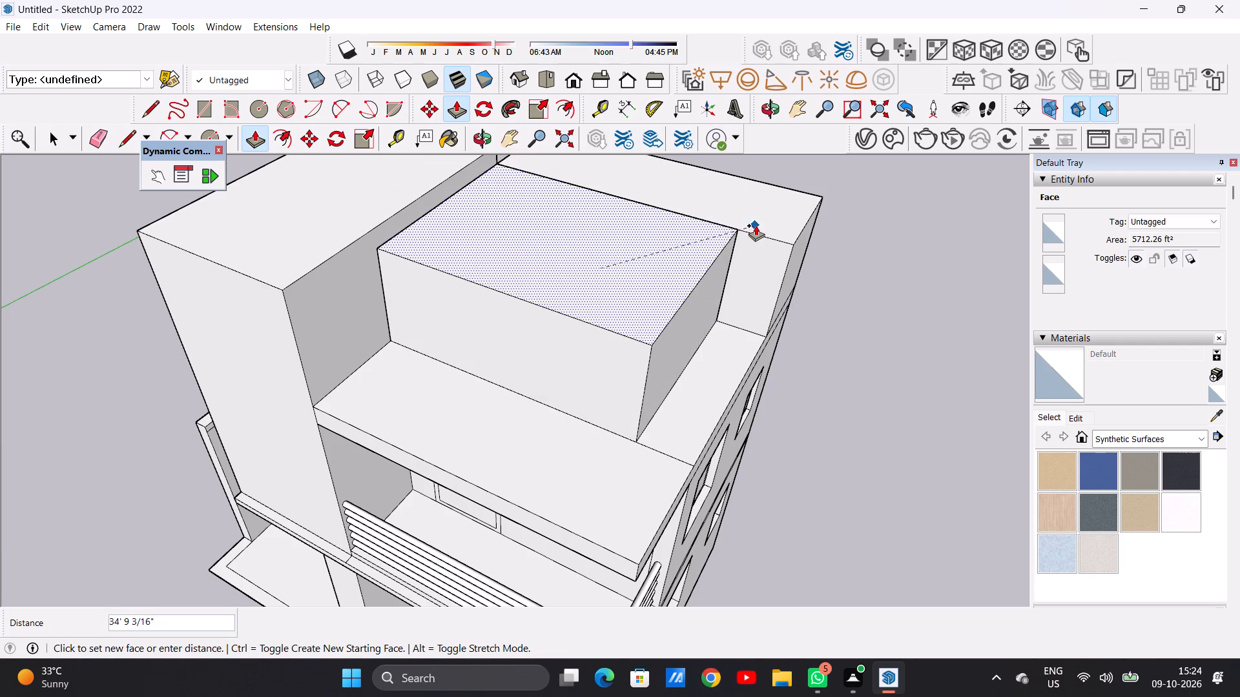
{"action": "left_click", "coordinate": [738, 228]}
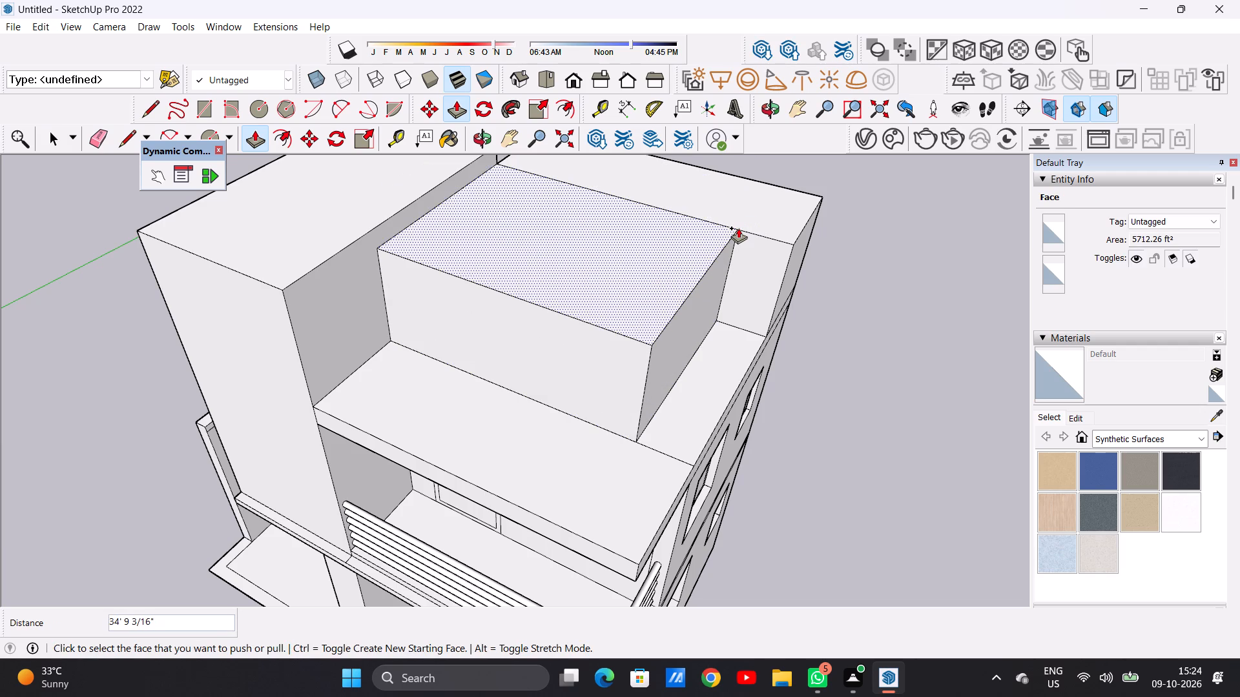
{"action": "key", "text": "space"}
Erase the leftover dividing-line segment between the new rooftop block's front corner and the roof's outer side edge.
{"action": "scroll", "coordinate": [731, 227], "scroll_direction": "up", "scroll_amount": 11}
{"action": "middle_click_drag", "start_coordinate": [747, 244], "coordinate": [637, 232]}
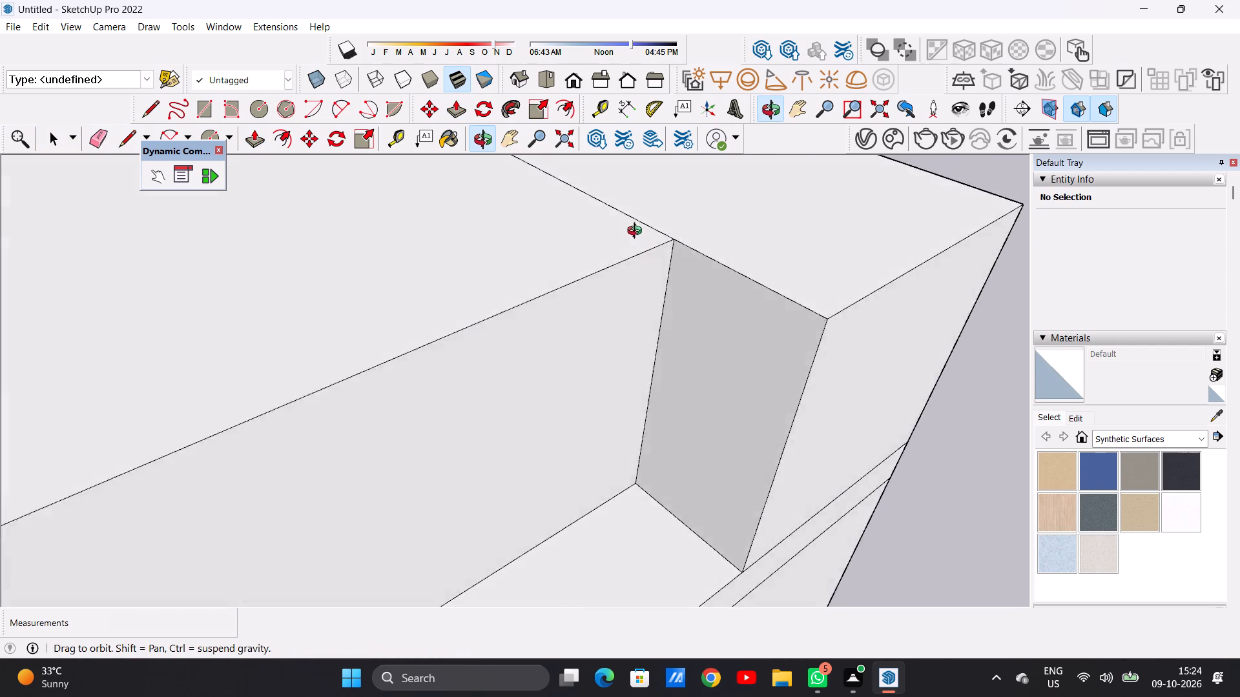
{"action": "middle_click_drag", "start_coordinate": [637, 232], "coordinate": [612, 225]}
{"action": "scroll", "coordinate": [668, 235], "scroll_direction": "up", "scroll_amount": 6}
{"action": "scroll", "coordinate": [672, 311], "scroll_direction": "down", "scroll_amount": 20}
{"action": "scroll", "coordinate": [672, 311], "scroll_direction": "down", "scroll_amount": 7}
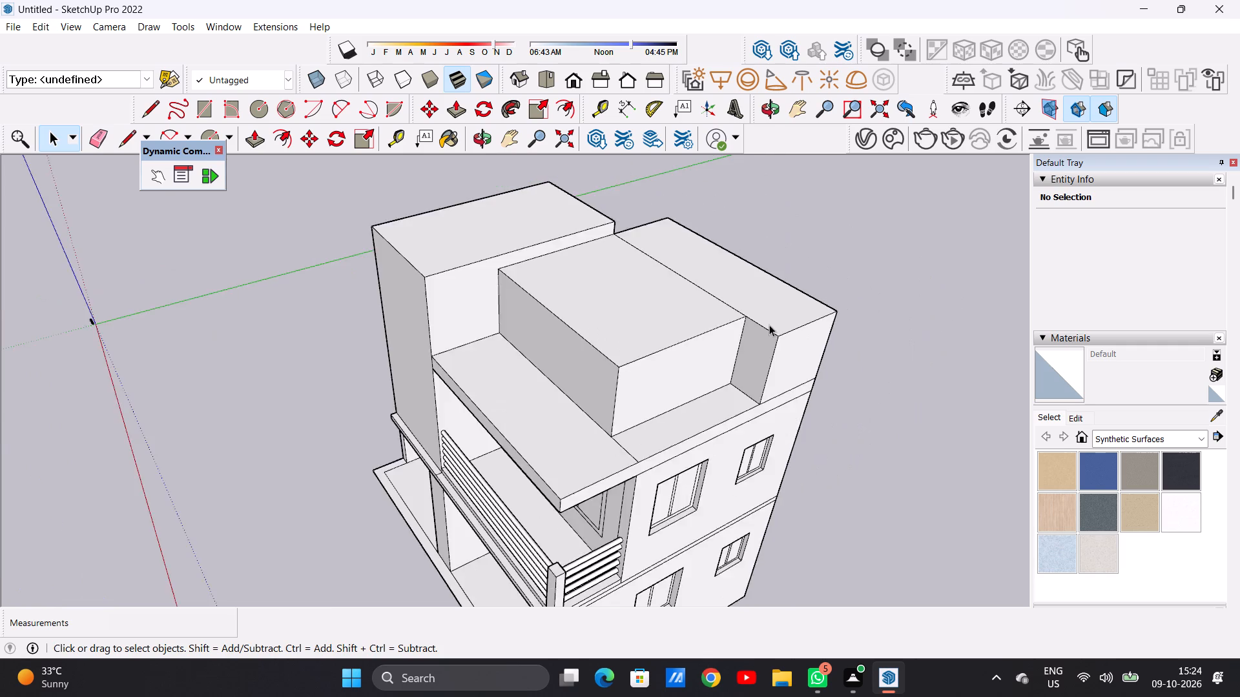
{"action": "scroll", "coordinate": [769, 325], "scroll_direction": "down", "scroll_amount": 4}
{"action": "middle_click_drag", "start_coordinate": [662, 389], "coordinate": [791, 431]}
{"action": "scroll", "coordinate": [687, 344], "scroll_direction": "up", "scroll_amount": 14}
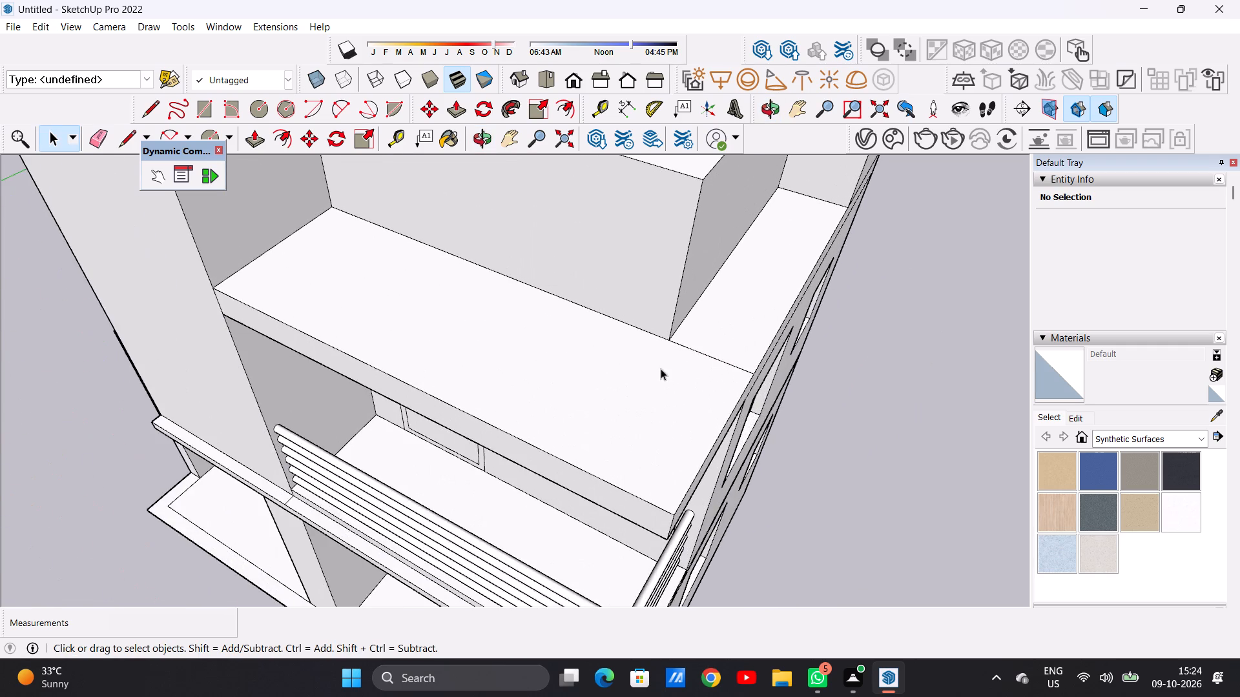
{"action": "middle_click_drag", "start_coordinate": [666, 374], "coordinate": [721, 409]}
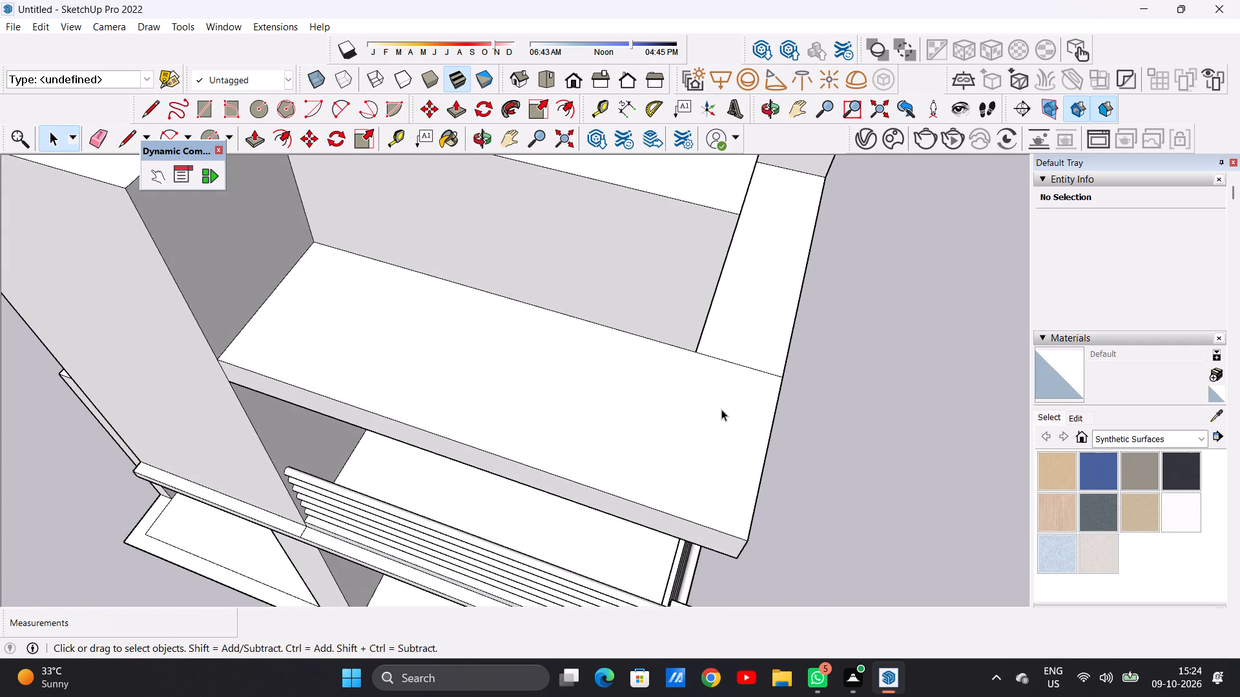
{"action": "key", "text": "e"}
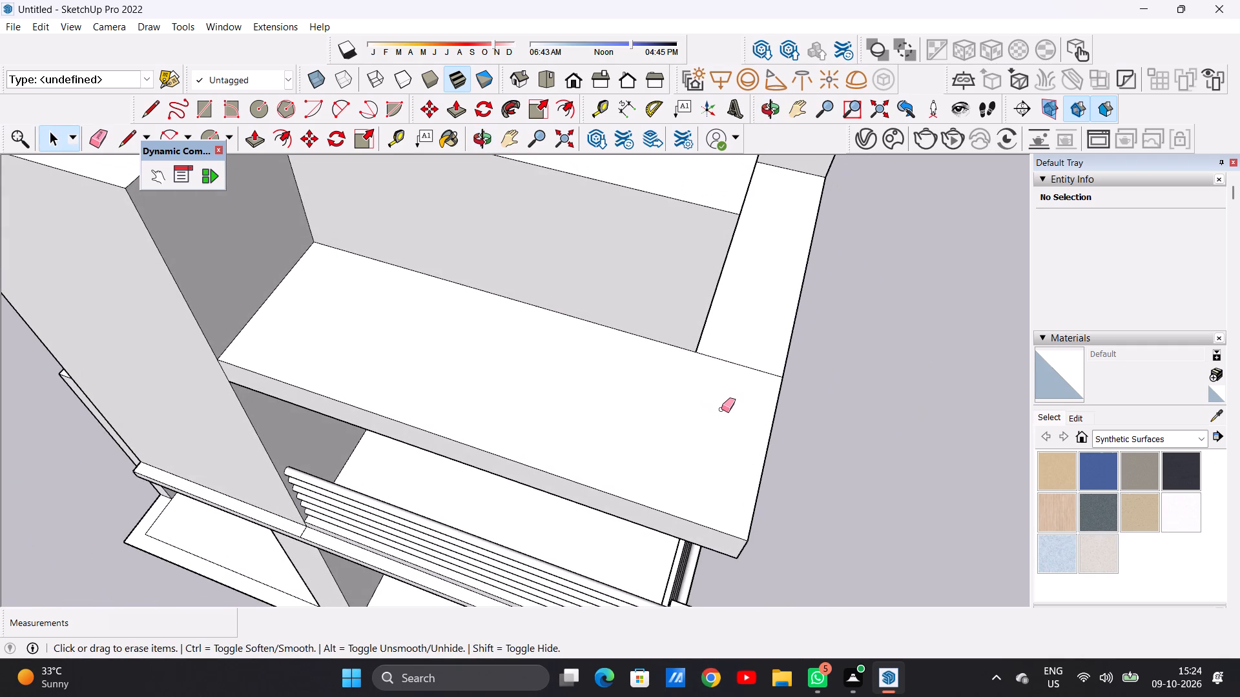
{"action": "scroll", "coordinate": [721, 409], "scroll_direction": "up", "scroll_amount": 6}
{"action": "left_click_drag", "start_coordinate": [759, 320], "coordinate": [752, 338]}
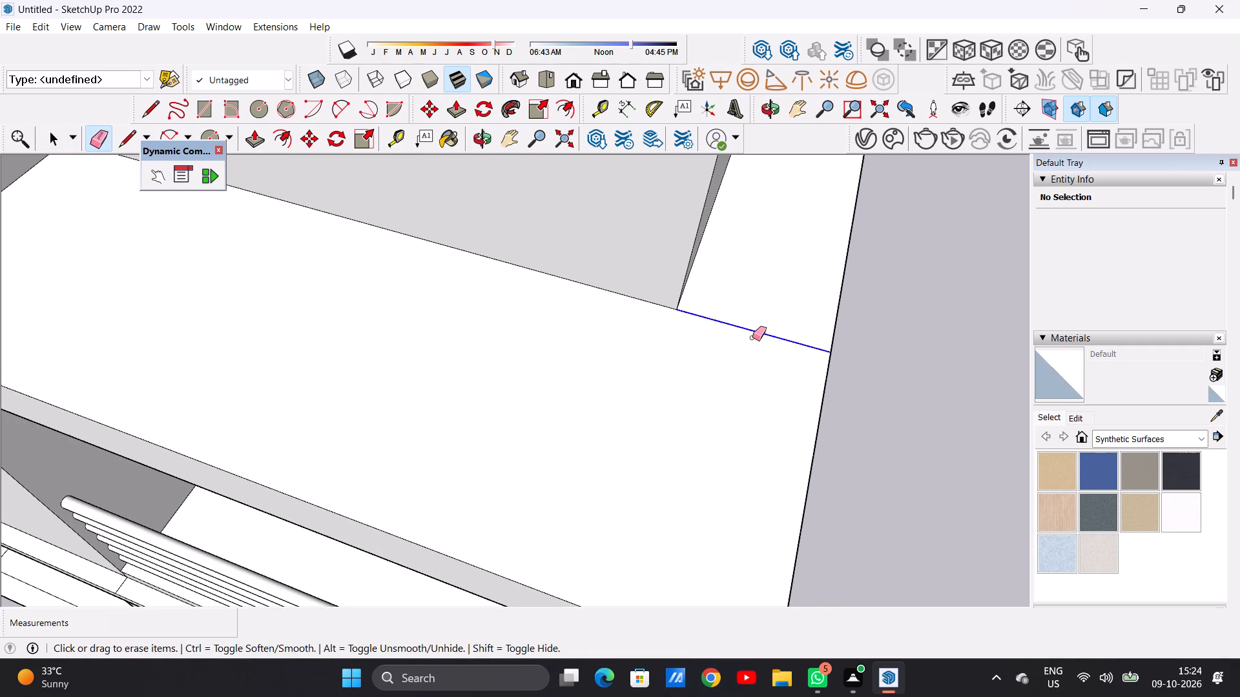
{"action": "key", "text": "space"}
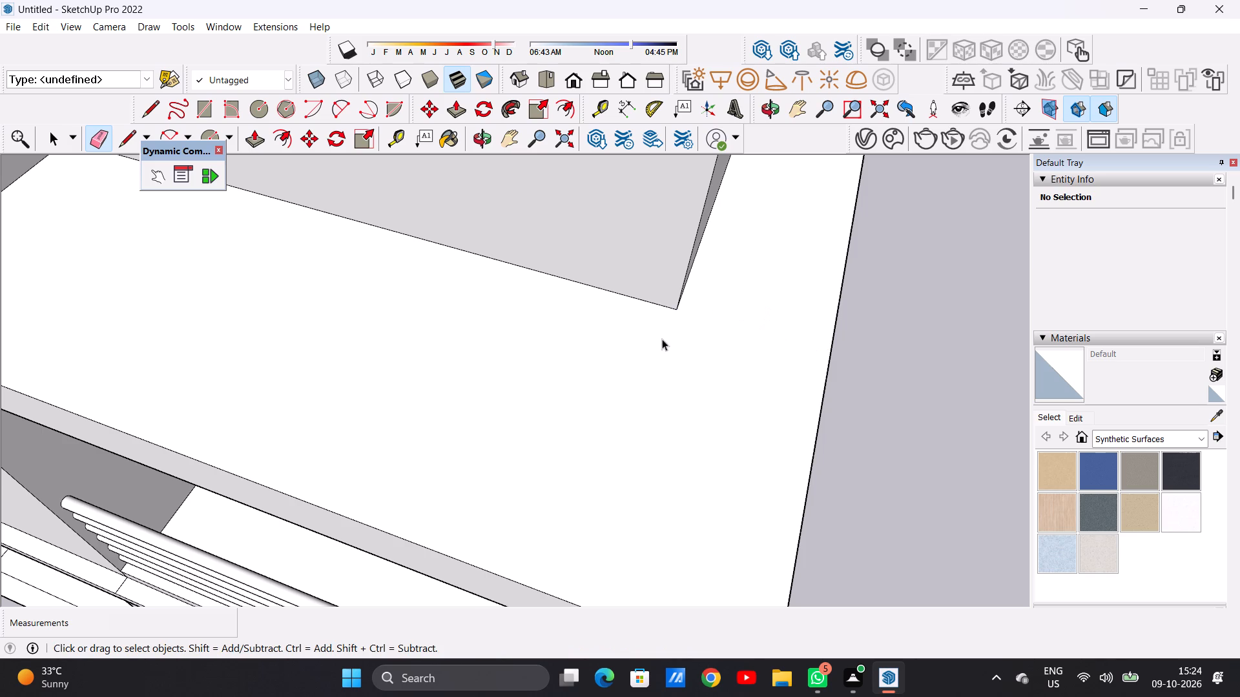
Examine the new rooftop block's proportions against the tower and rear block from the front and side of the villa.
{"action": "scroll", "coordinate": [528, 387], "scroll_direction": "down", "scroll_amount": 10}
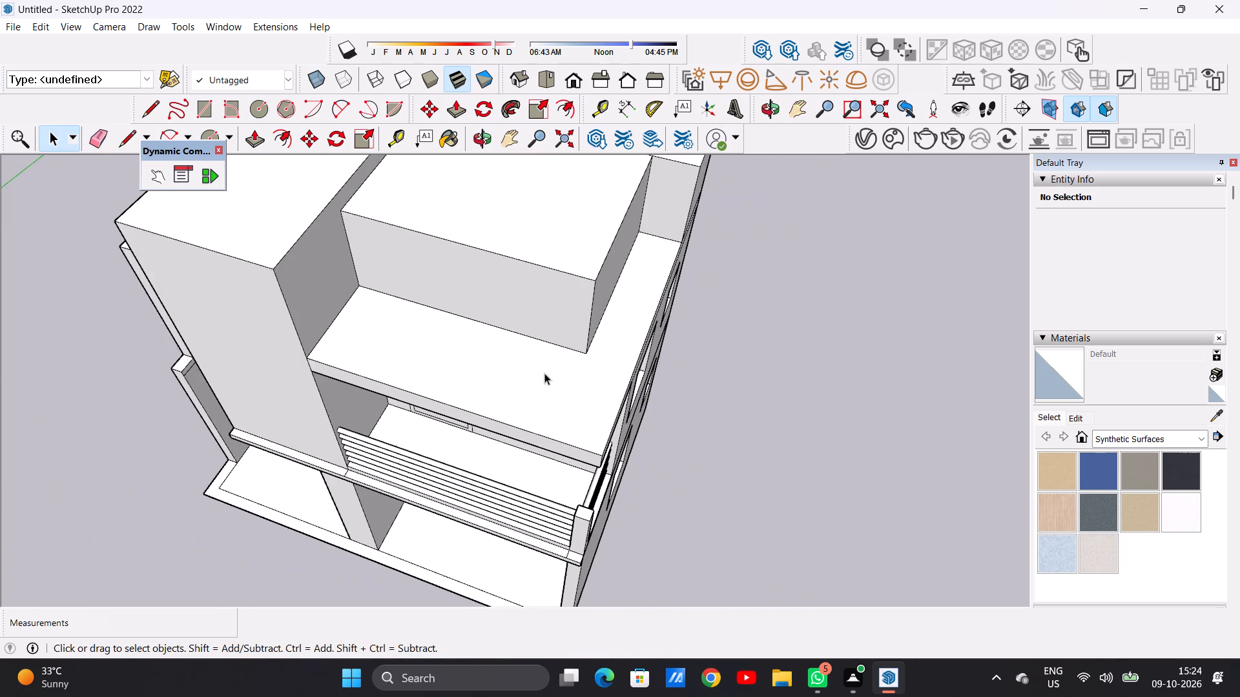
{"action": "scroll", "coordinate": [544, 373], "scroll_direction": "down", "scroll_amount": 5}
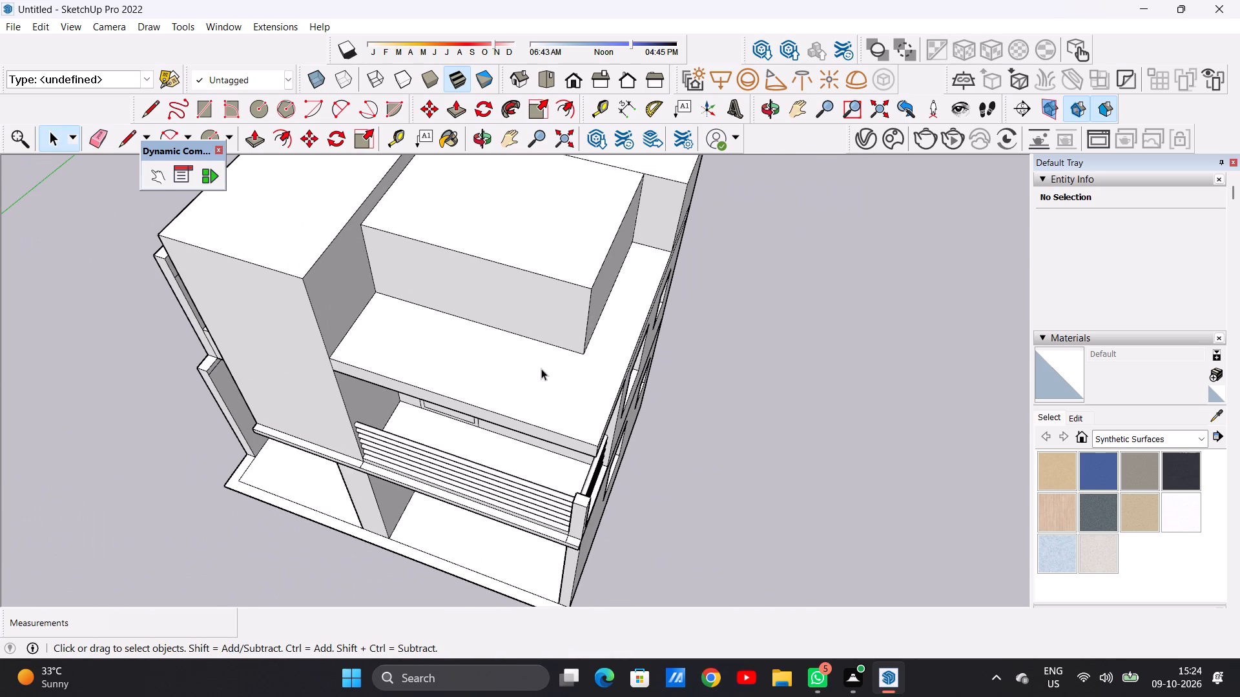
{"action": "middle_click_drag", "start_coordinate": [524, 353], "coordinate": [336, 216]}
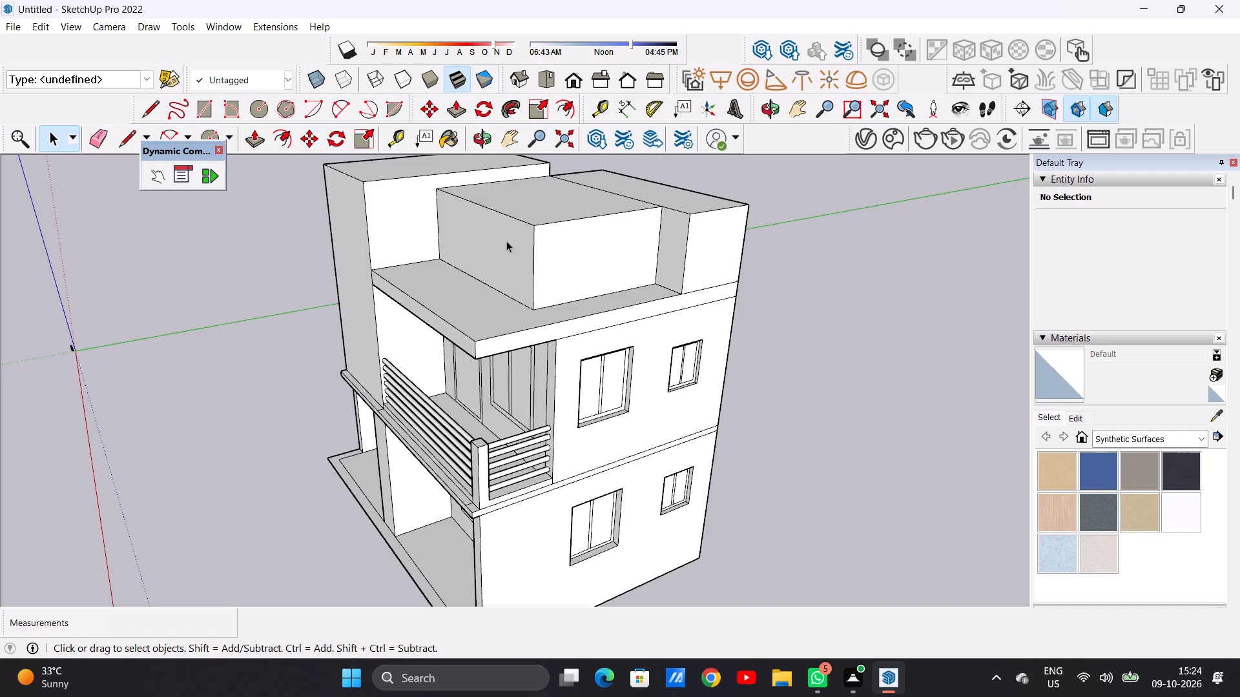
{"action": "scroll", "coordinate": [556, 214], "scroll_direction": "down", "scroll_amount": 5}
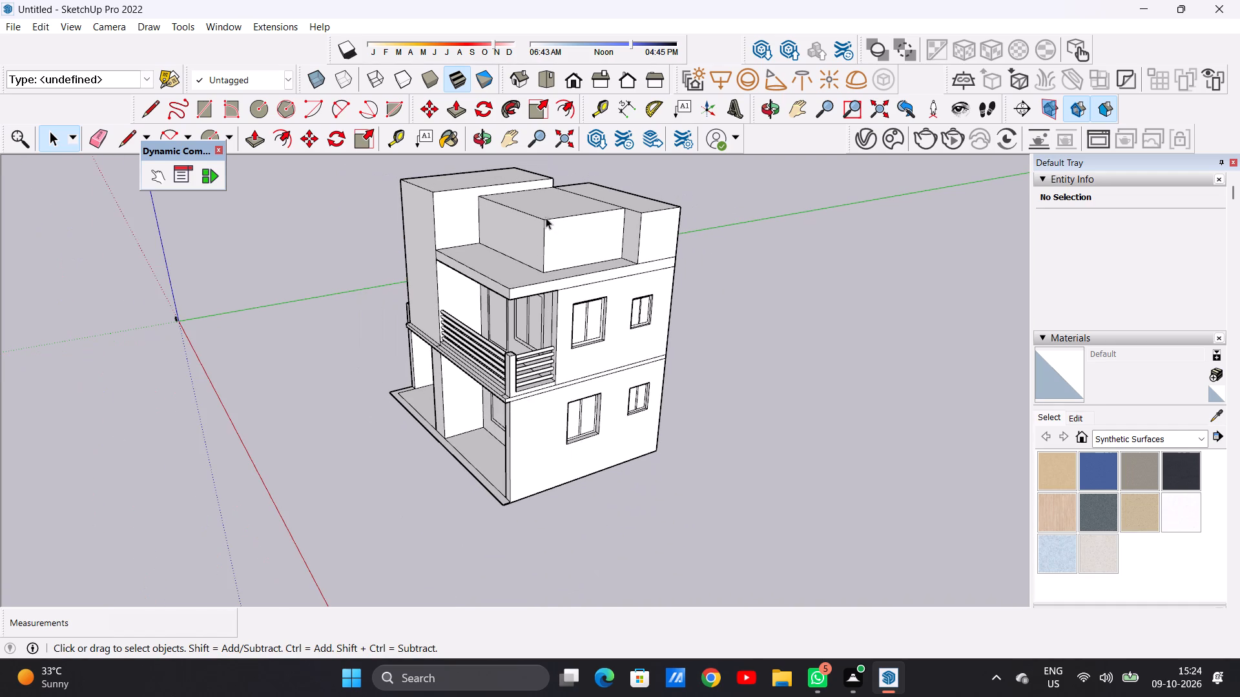
{"action": "middle_click_drag", "start_coordinate": [471, 237], "coordinate": [601, 230]}
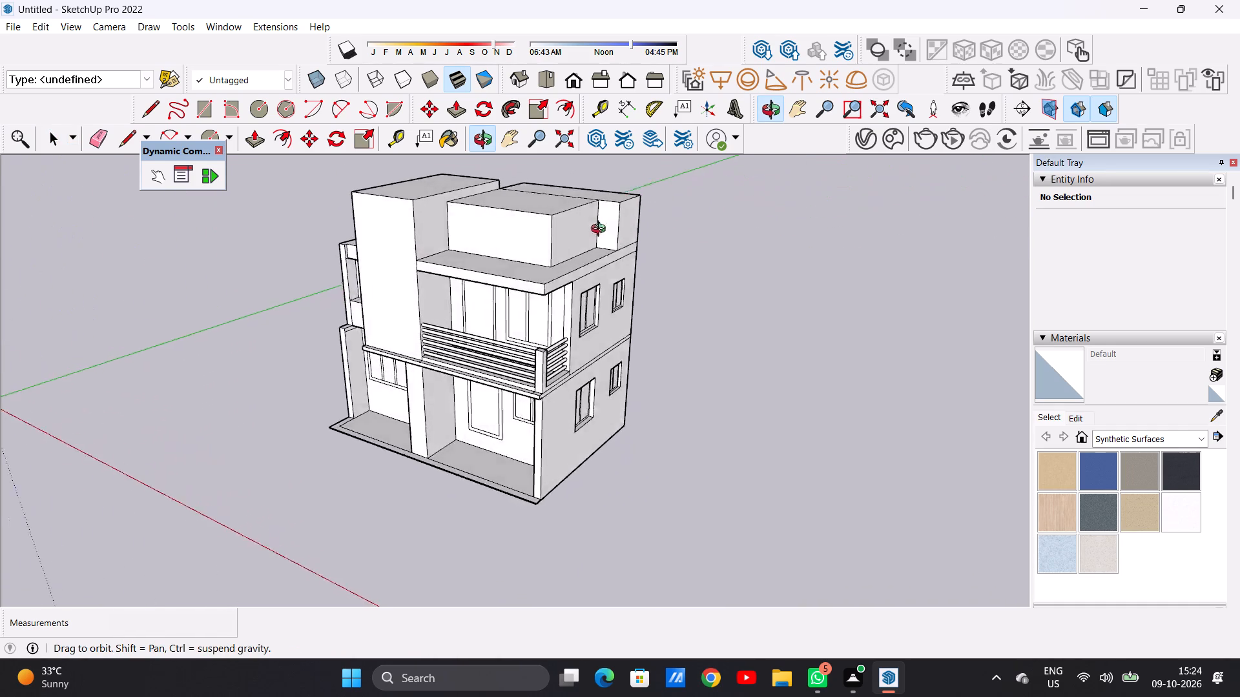
{"action": "middle_click_drag", "start_coordinate": [601, 230], "coordinate": [409, 217]}
{"action": "scroll", "coordinate": [484, 212], "scroll_direction": "up", "scroll_amount": 7}
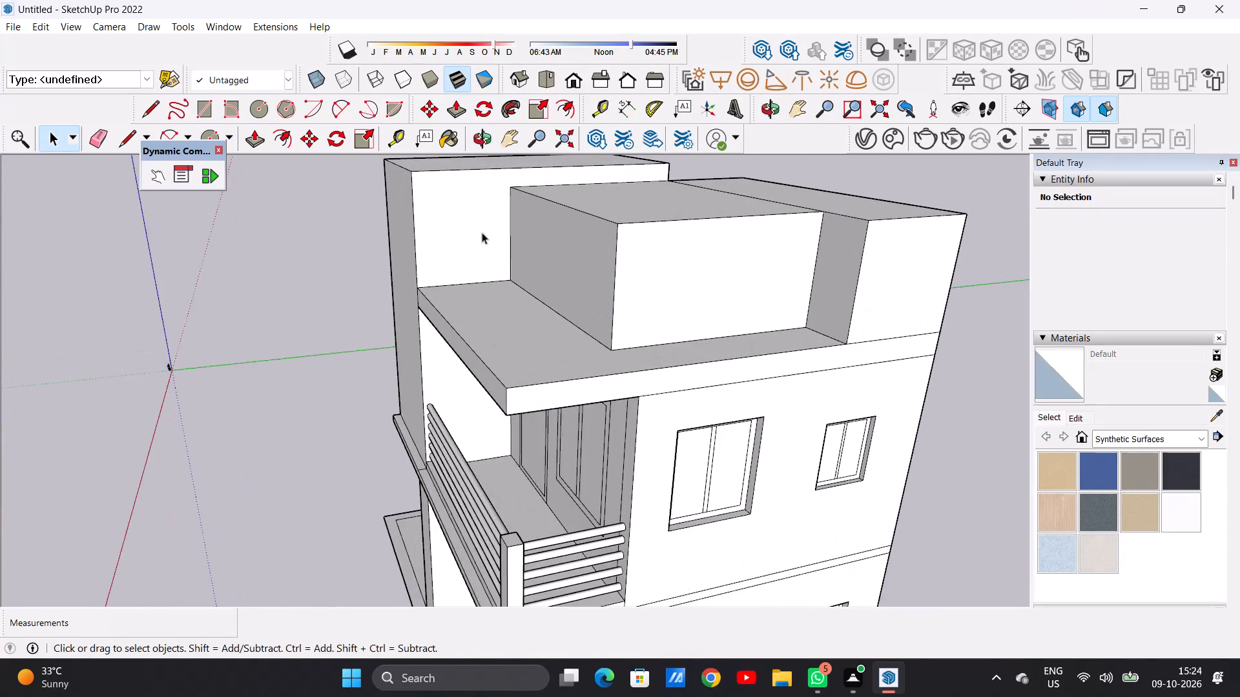
{"action": "middle_click_drag", "start_coordinate": [480, 232], "coordinate": [418, 211]}
{"action": "scroll", "coordinate": [493, 207], "scroll_direction": "up", "scroll_amount": 1}
{"action": "scroll", "coordinate": [493, 207], "scroll_direction": "down", "scroll_amount": 1}
{"action": "scroll", "coordinate": [493, 207], "scroll_direction": "up", "scroll_amount": 1}
{"action": "middle_click_drag", "start_coordinate": [499, 250], "coordinate": [453, 246]}
{"action": "scroll", "coordinate": [489, 210], "scroll_direction": "up", "scroll_amount": 6}
{"action": "middle_click_drag", "start_coordinate": [508, 290], "coordinate": [510, 266]}
{"action": "scroll", "coordinate": [520, 316], "scroll_direction": "down", "scroll_amount": 8}
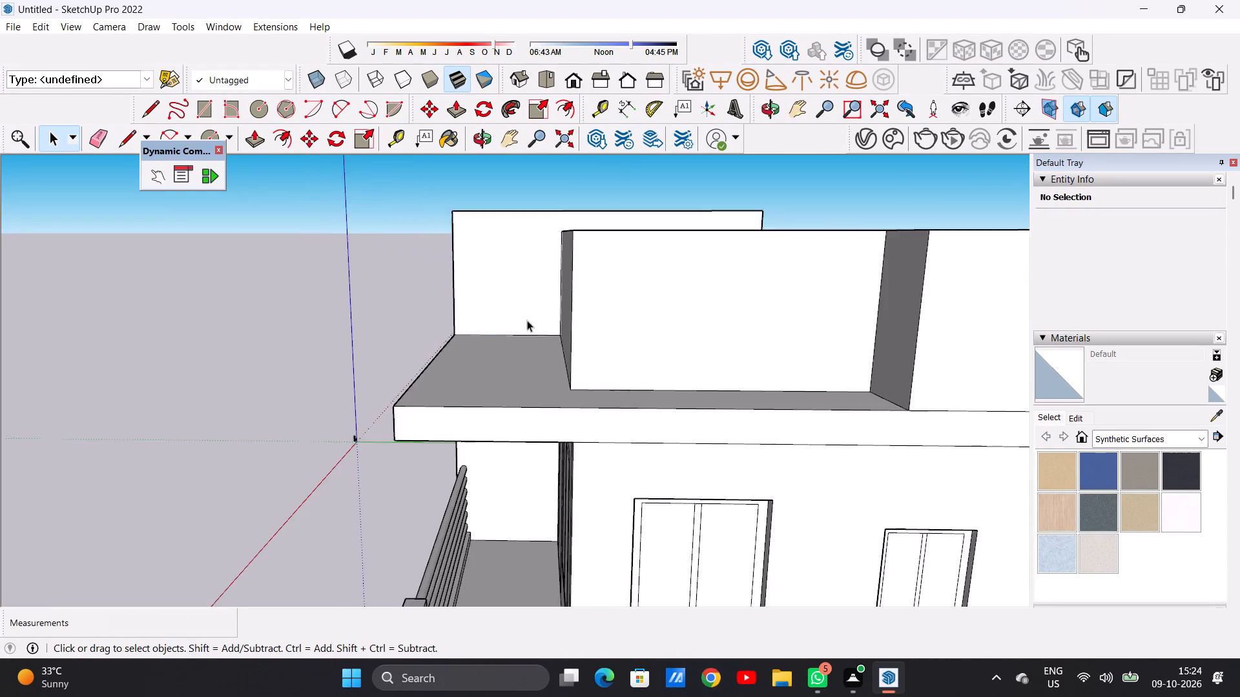
{"action": "scroll", "coordinate": [527, 320], "scroll_direction": "down", "scroll_amount": 2}
{"action": "scroll", "coordinate": [531, 236], "scroll_direction": "up", "scroll_amount": 1}
{"action": "scroll", "coordinate": [531, 236], "scroll_direction": "down", "scroll_amount": 1}
{"action": "scroll", "coordinate": [531, 236], "scroll_direction": "up", "scroll_amount": 6}
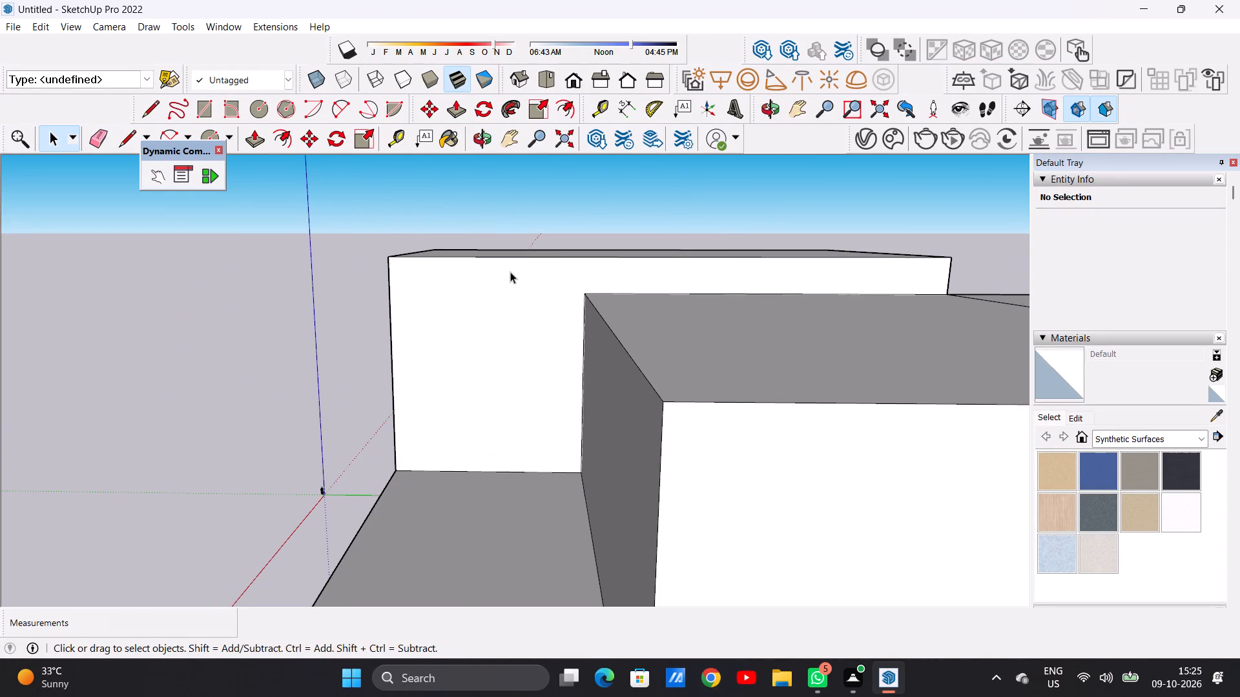
{"action": "scroll", "coordinate": [546, 306], "scroll_direction": "down", "scroll_amount": 9}
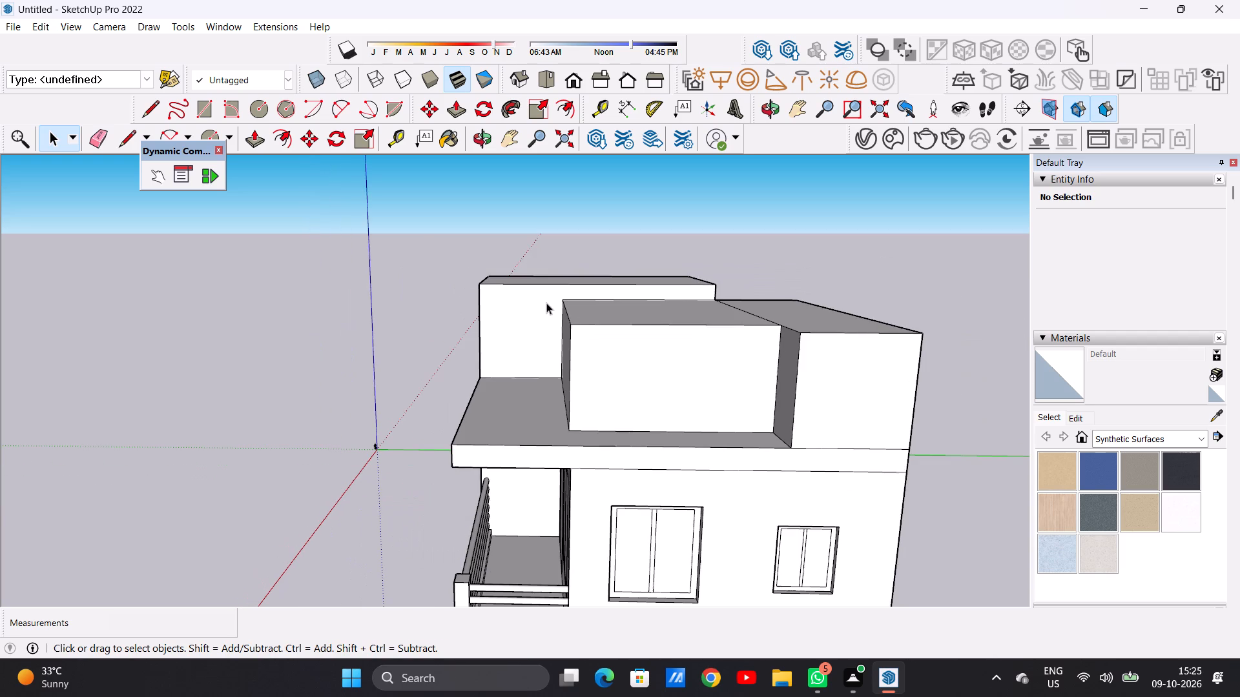
{"action": "scroll", "coordinate": [549, 323], "scroll_direction": "down", "scroll_amount": 4}
{"action": "middle_click_drag", "start_coordinate": [531, 351], "coordinate": [808, 343]}
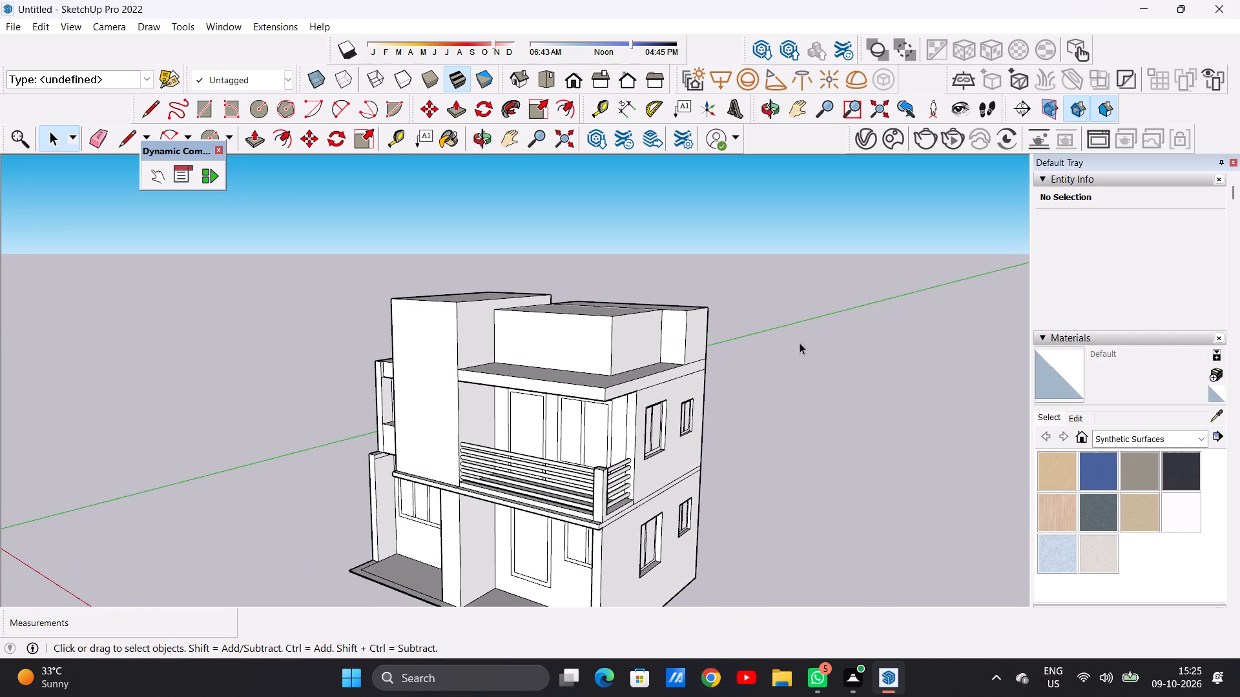
{"action": "middle_click_drag", "start_coordinate": [537, 345], "coordinate": [641, 342]}
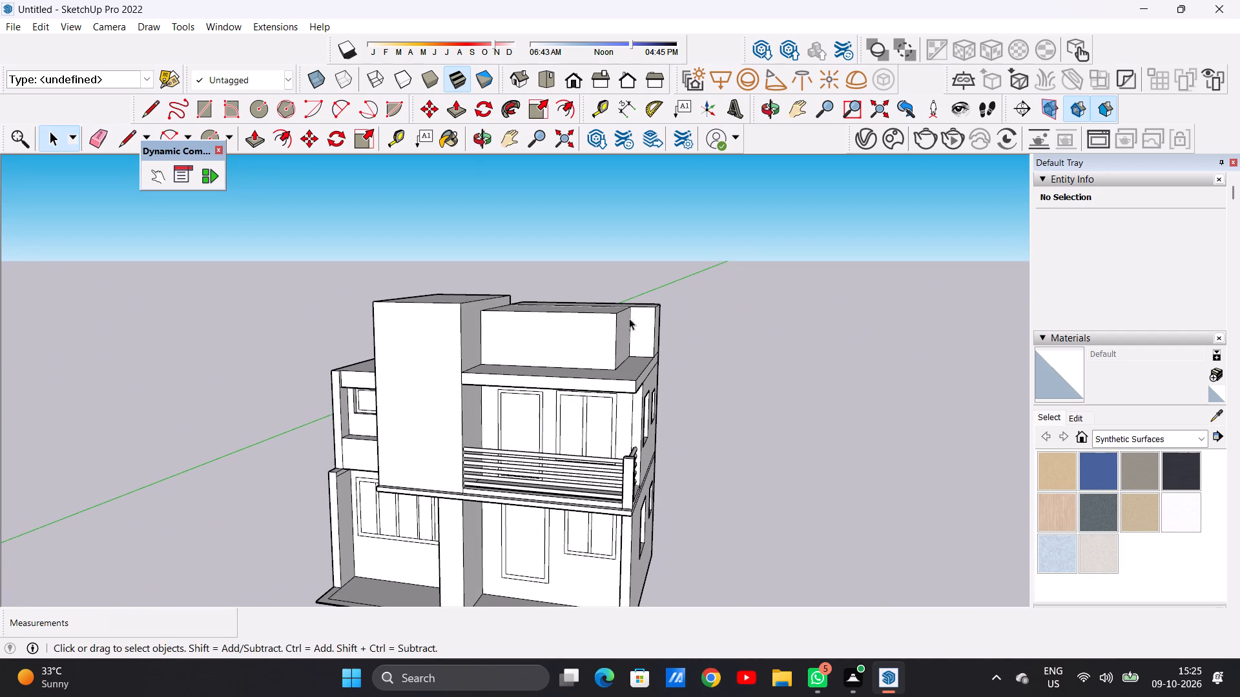
Push/Pull the top of the middle rooftop block upward about 6' 7 1/2", level with the tower's top.
{"action": "middle_click_drag", "start_coordinate": [598, 314], "coordinate": [614, 429]}
{"action": "scroll", "coordinate": [588, 397], "scroll_direction": "down", "scroll_amount": 3}
{"action": "scroll", "coordinate": [555, 310], "scroll_direction": "up", "scroll_amount": 11}
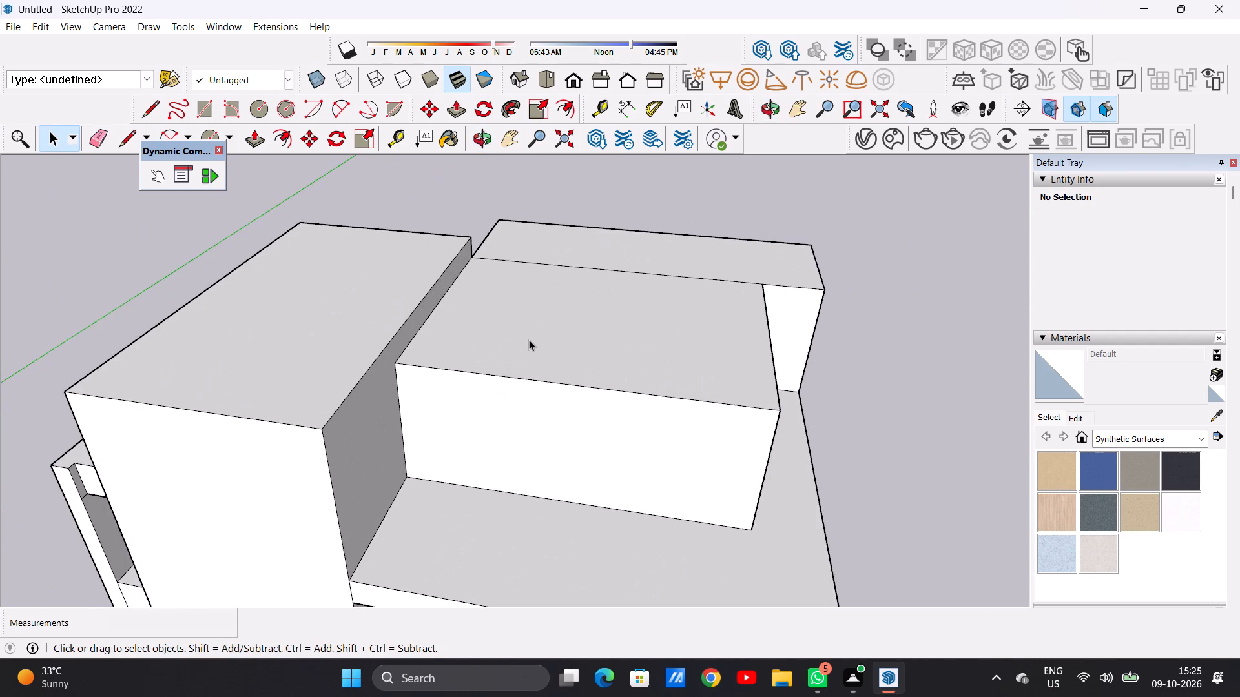
{"action": "key", "text": "p"}
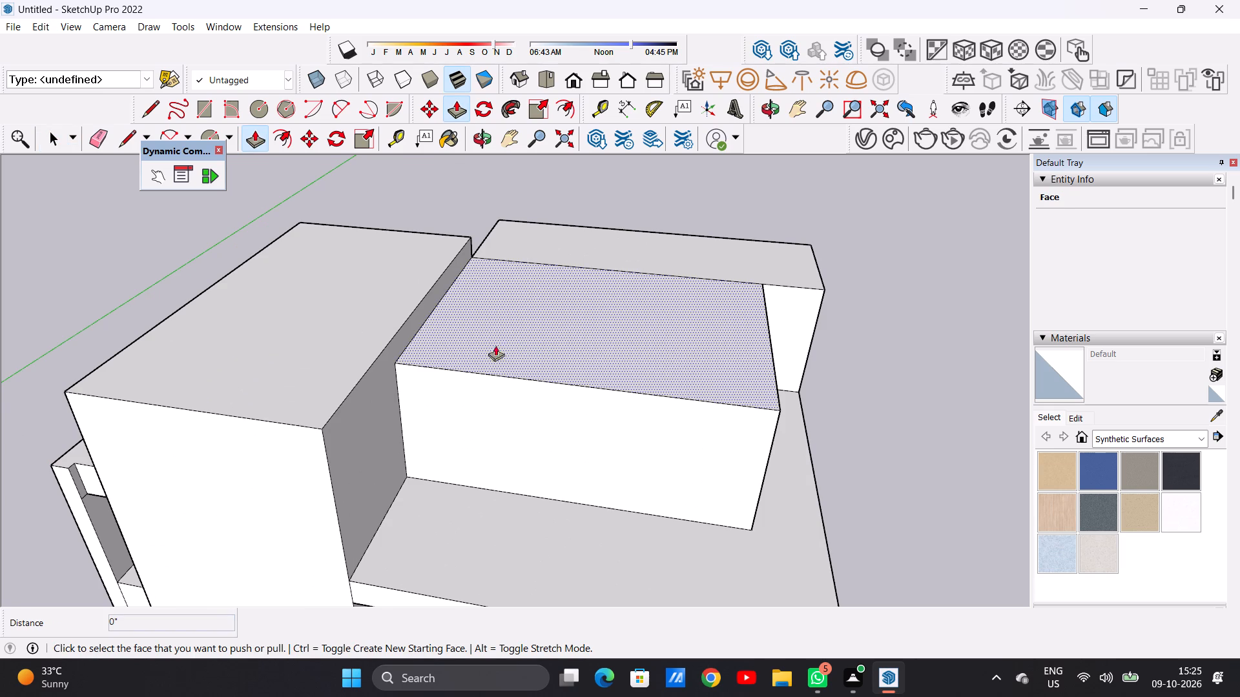
{"action": "middle_click_drag", "start_coordinate": [440, 318], "coordinate": [371, 332]}
{"action": "scroll", "coordinate": [397, 343], "scroll_direction": "up", "scroll_amount": 5}
{"action": "left_click", "coordinate": [397, 345]}
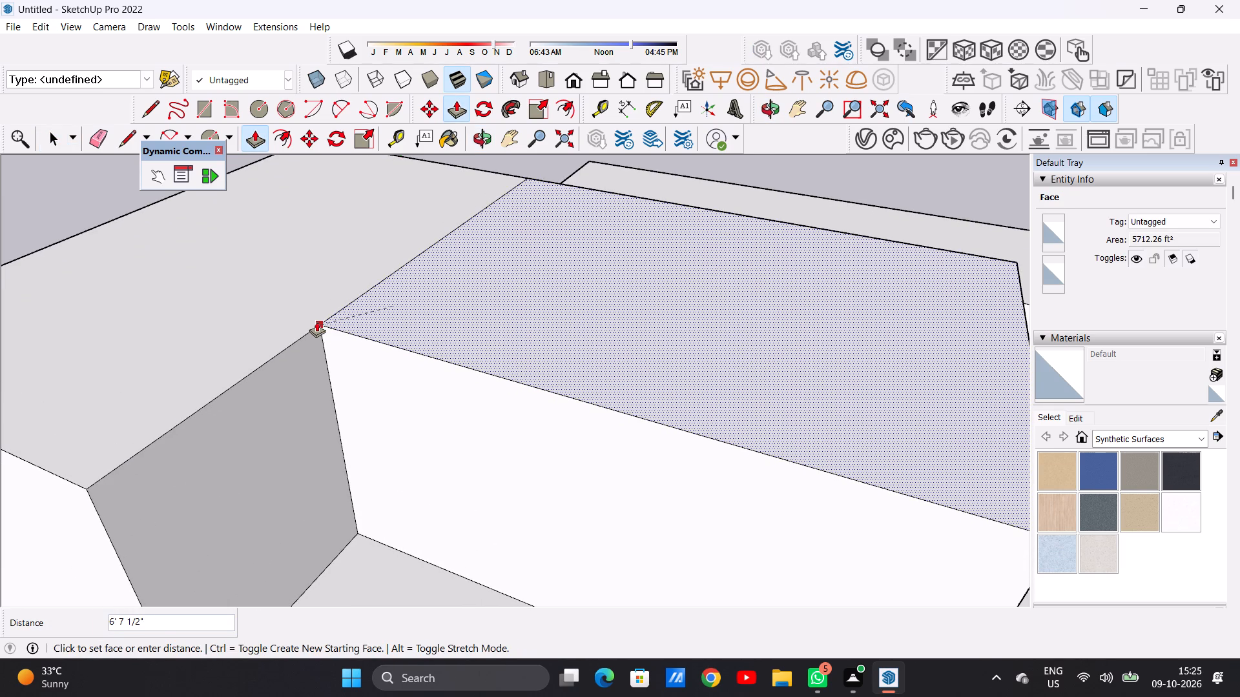
{"action": "left_click", "coordinate": [316, 321]}
{"action": "key", "text": "space"}
Draw a rectangle about 23' 6" by 18' 6" on the tower's side wall above the front roof terrace.
{"action": "scroll", "coordinate": [371, 465], "scroll_direction": "down", "scroll_amount": 8}
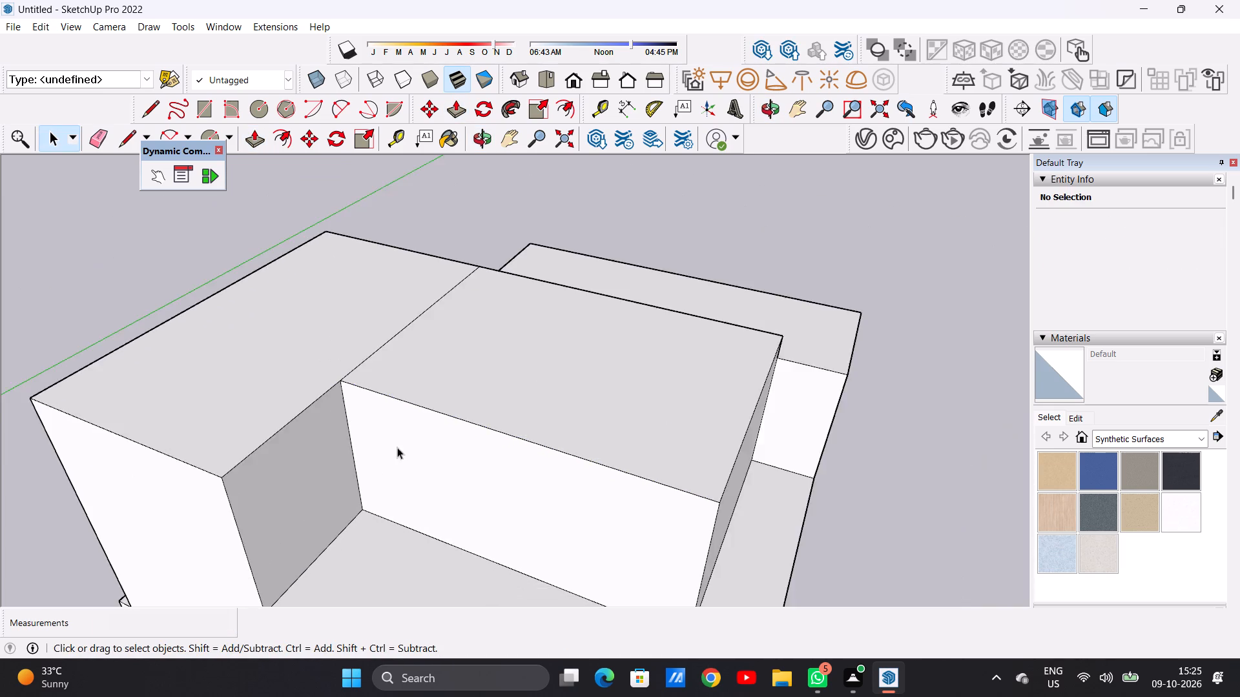
{"action": "scroll", "coordinate": [397, 447], "scroll_direction": "down", "scroll_amount": 4}
{"action": "middle_click_drag", "start_coordinate": [381, 485], "coordinate": [149, 409]}
{"action": "scroll", "coordinate": [346, 357], "scroll_direction": "up", "scroll_amount": 5}
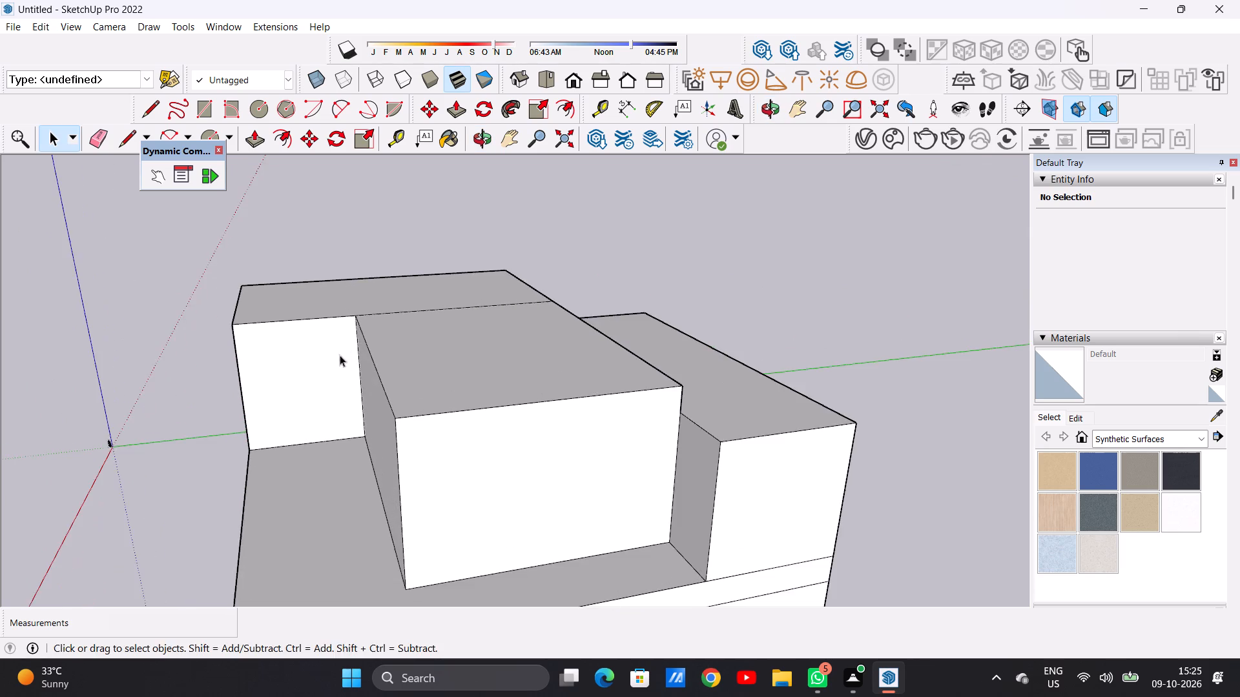
{"action": "middle_click_drag", "start_coordinate": [321, 395], "coordinate": [336, 373]}
{"action": "scroll", "coordinate": [305, 348], "scroll_direction": "up", "scroll_amount": 6}
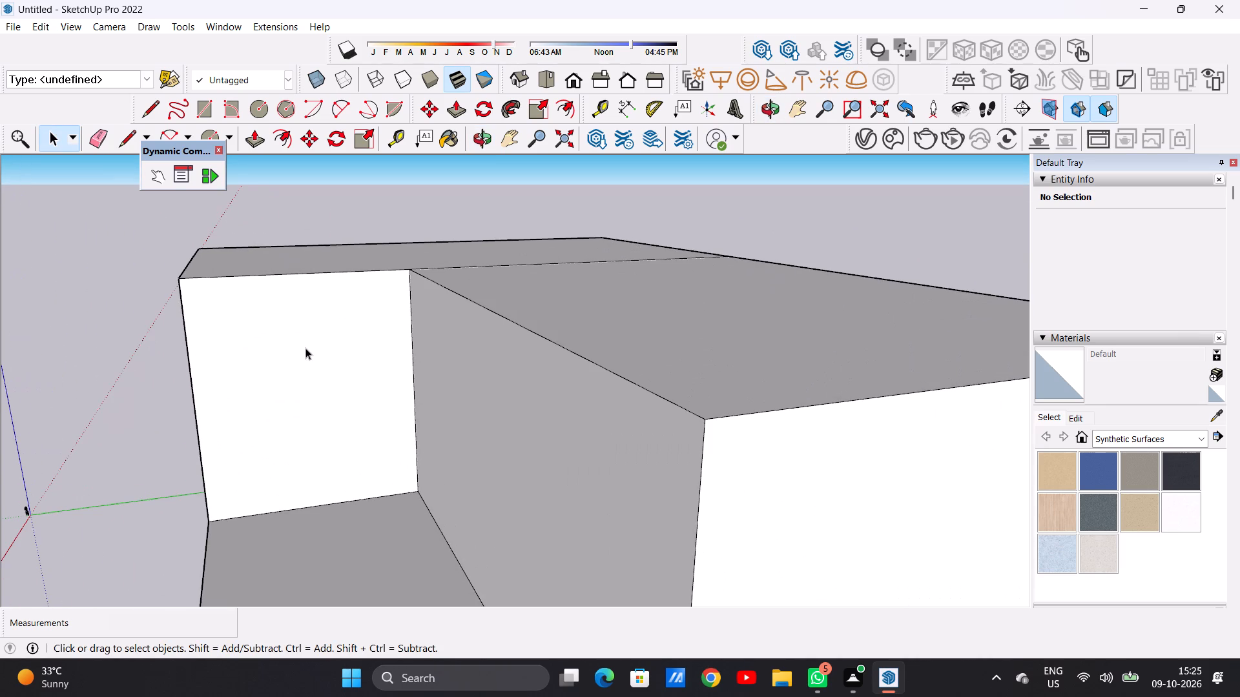
{"action": "key", "text": "r"}
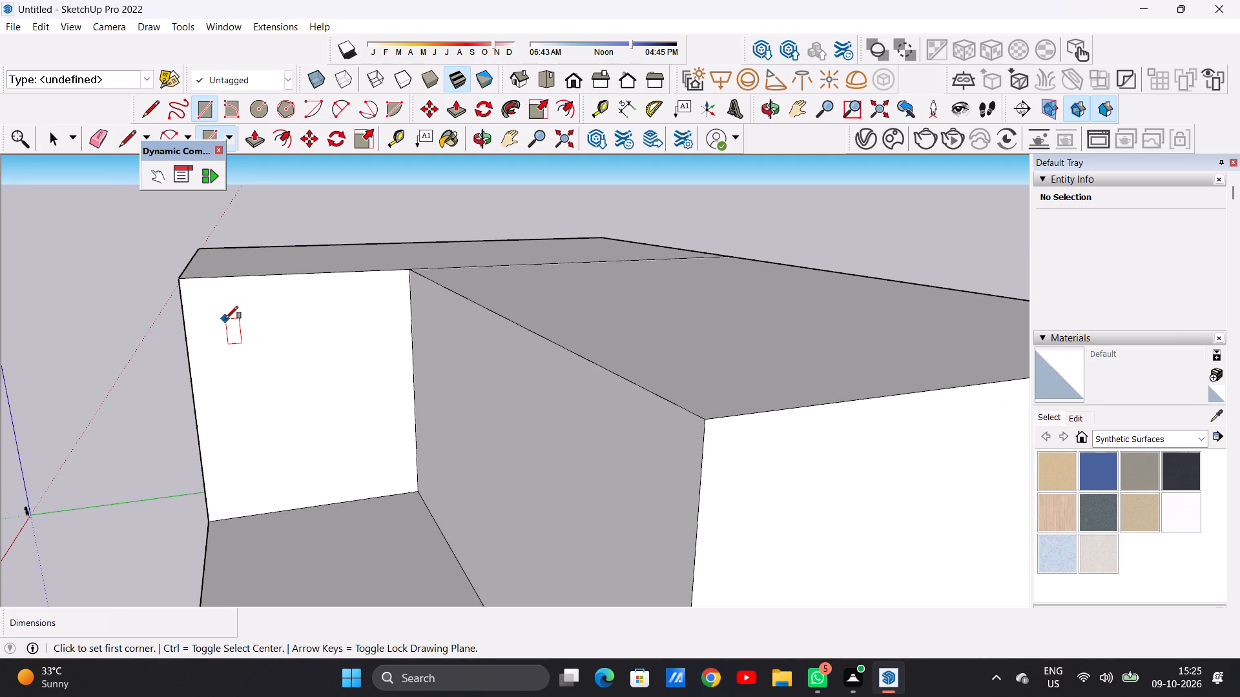
{"action": "left_click", "coordinate": [225, 319]}
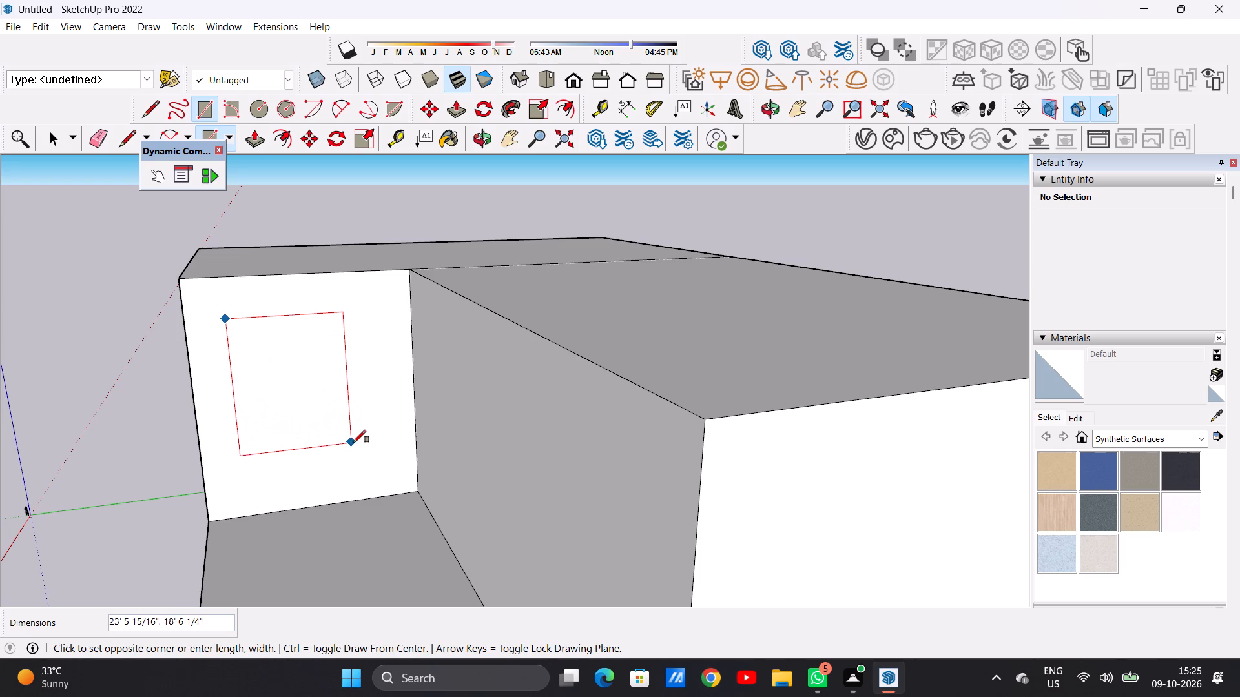
{"action": "left_click", "coordinate": [353, 443]}
{"action": "key", "text": "space"}
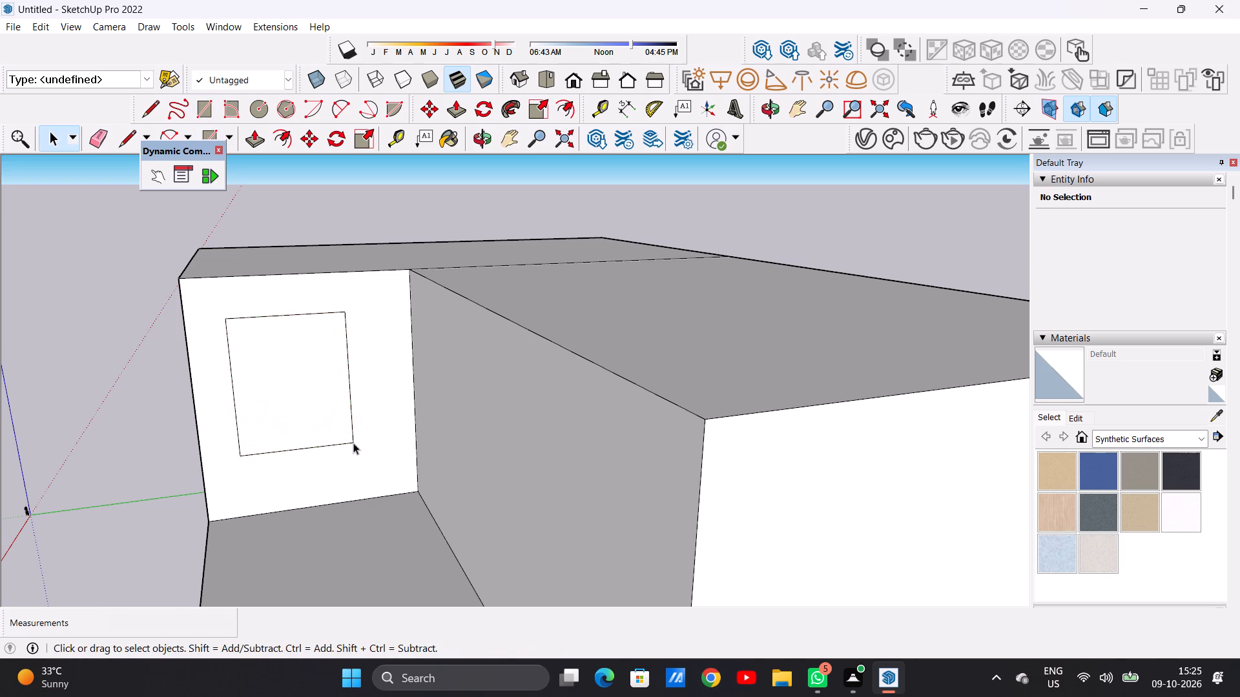
{"action": "scroll", "coordinate": [353, 443], "scroll_direction": "down", "scroll_amount": 4}
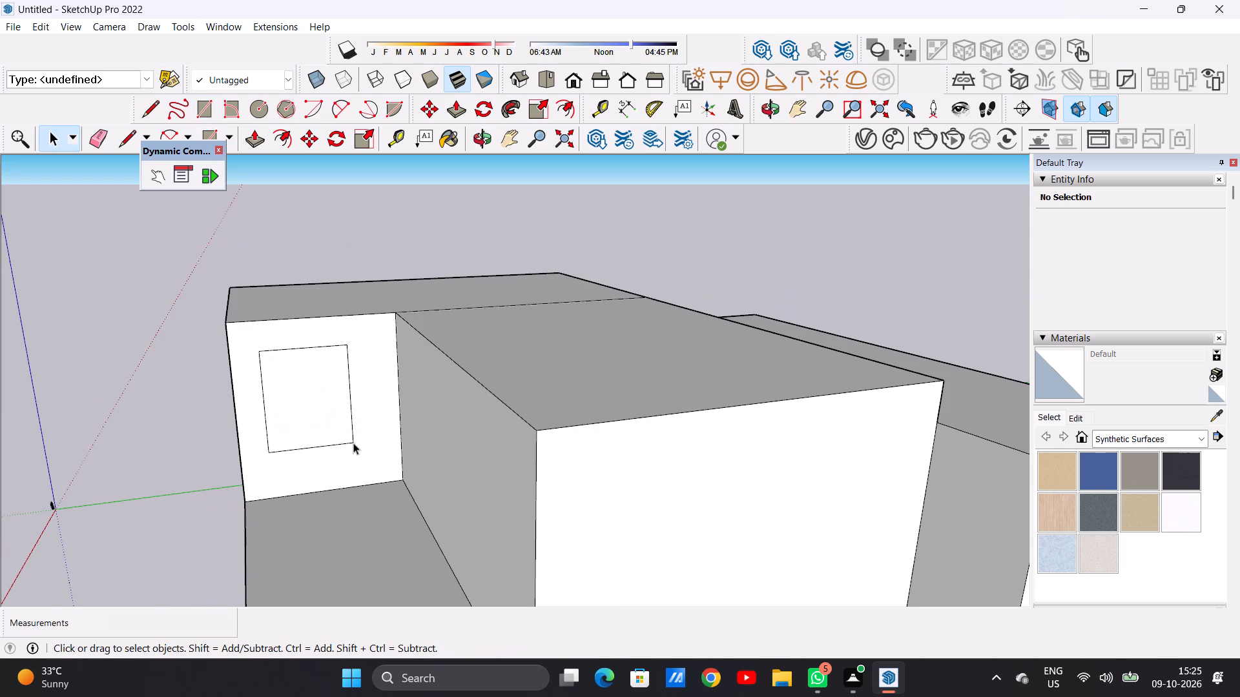
Push/Pull the rectangle on the tower's side wall inward about 2' 8 1/2" to form a window recess.
{"action": "middle_click_drag", "start_coordinate": [281, 424], "coordinate": [401, 424]}
{"action": "scroll", "coordinate": [418, 411], "scroll_direction": "up", "scroll_amount": 2}
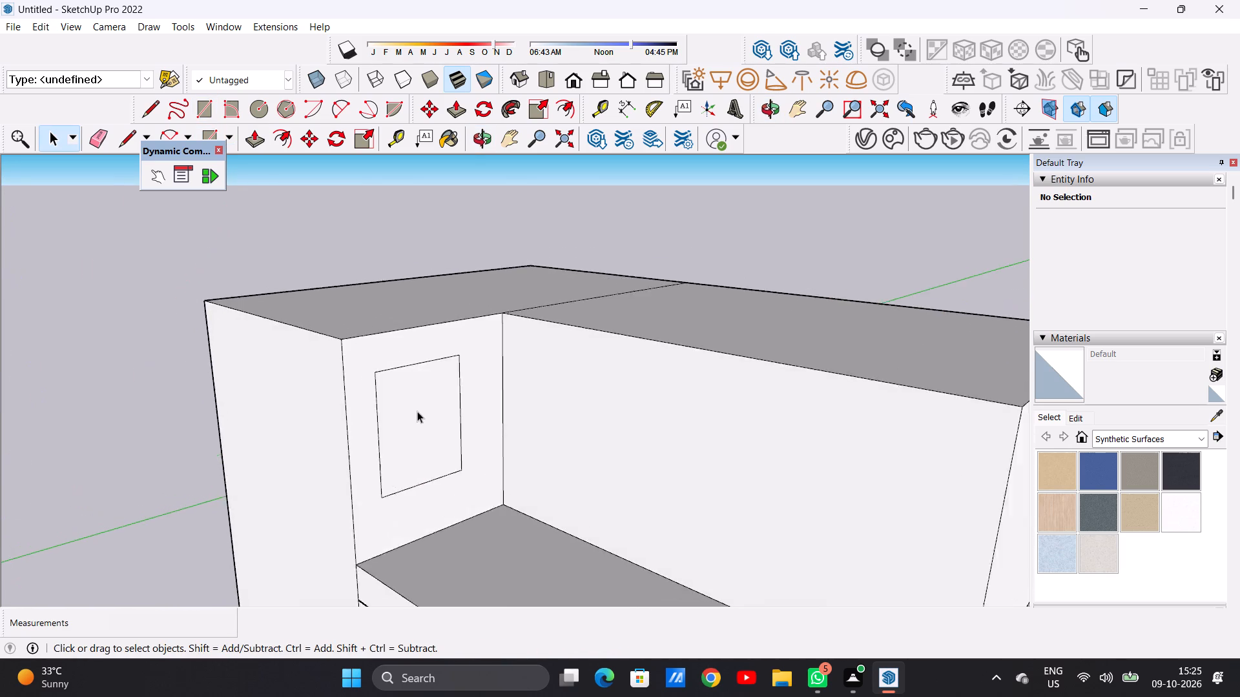
{"action": "scroll", "coordinate": [417, 411], "scroll_direction": "up", "scroll_amount": 6}
{"action": "key", "text": "p"}
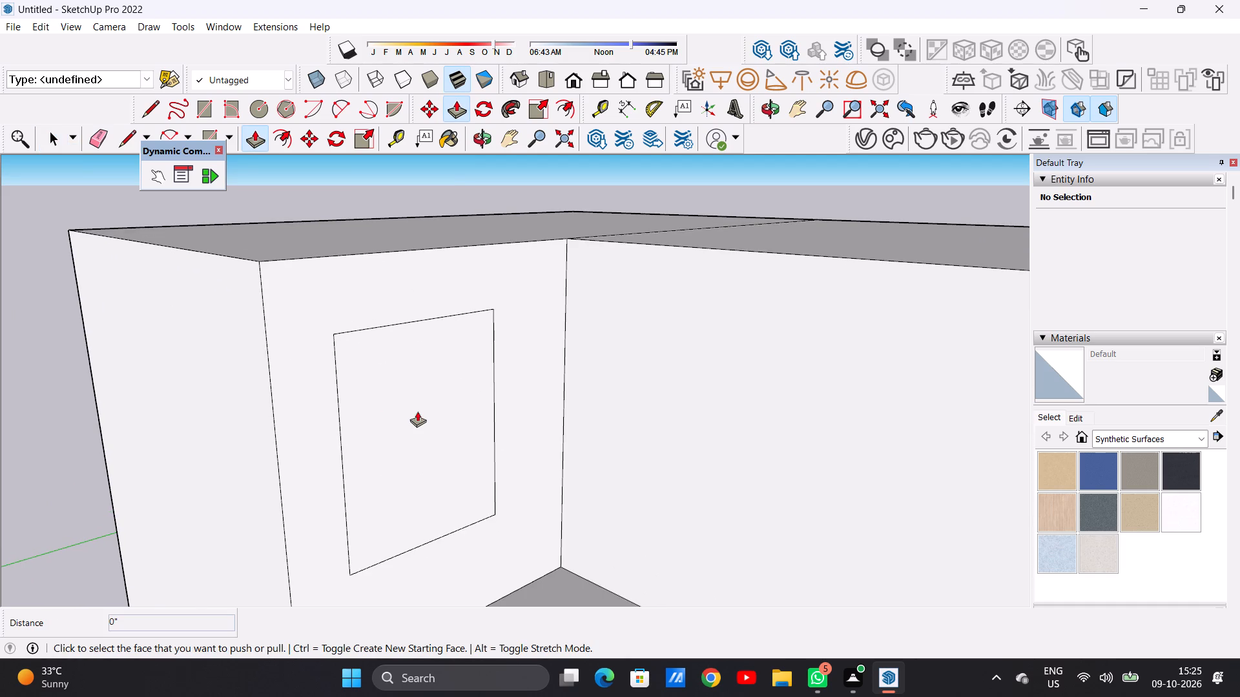
{"action": "left_click", "coordinate": [402, 411]}
{"action": "left_click", "coordinate": [389, 397]}
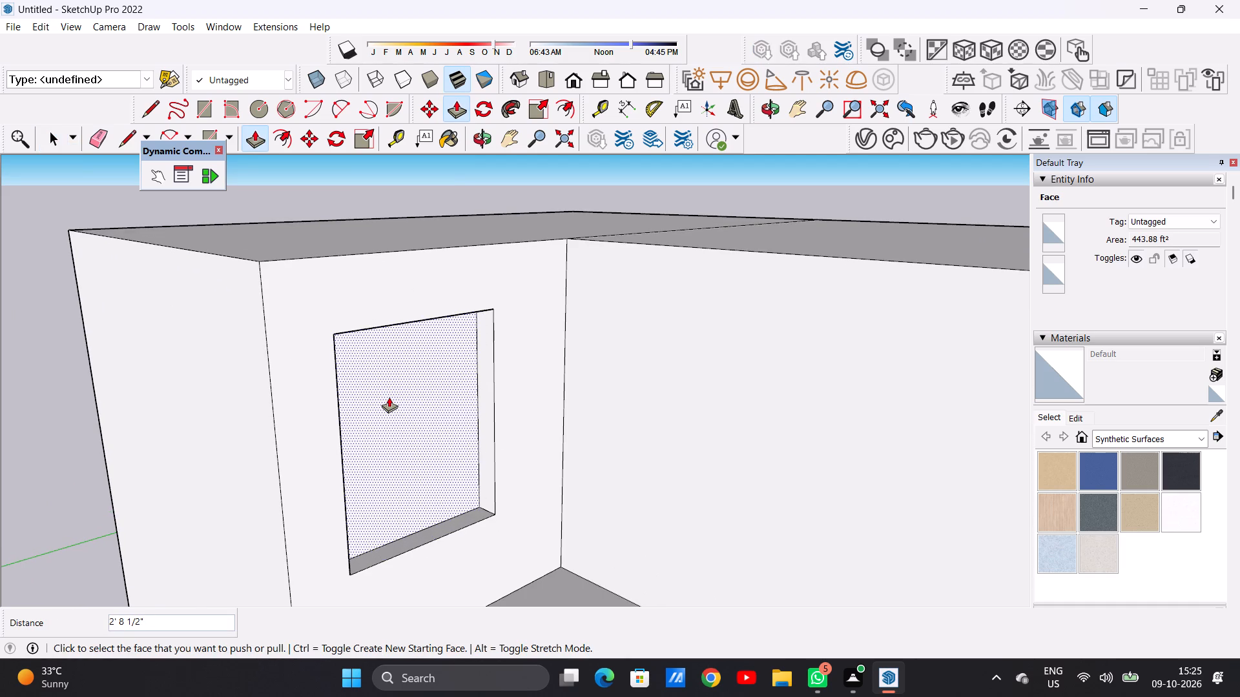
{"action": "key", "text": "space"}
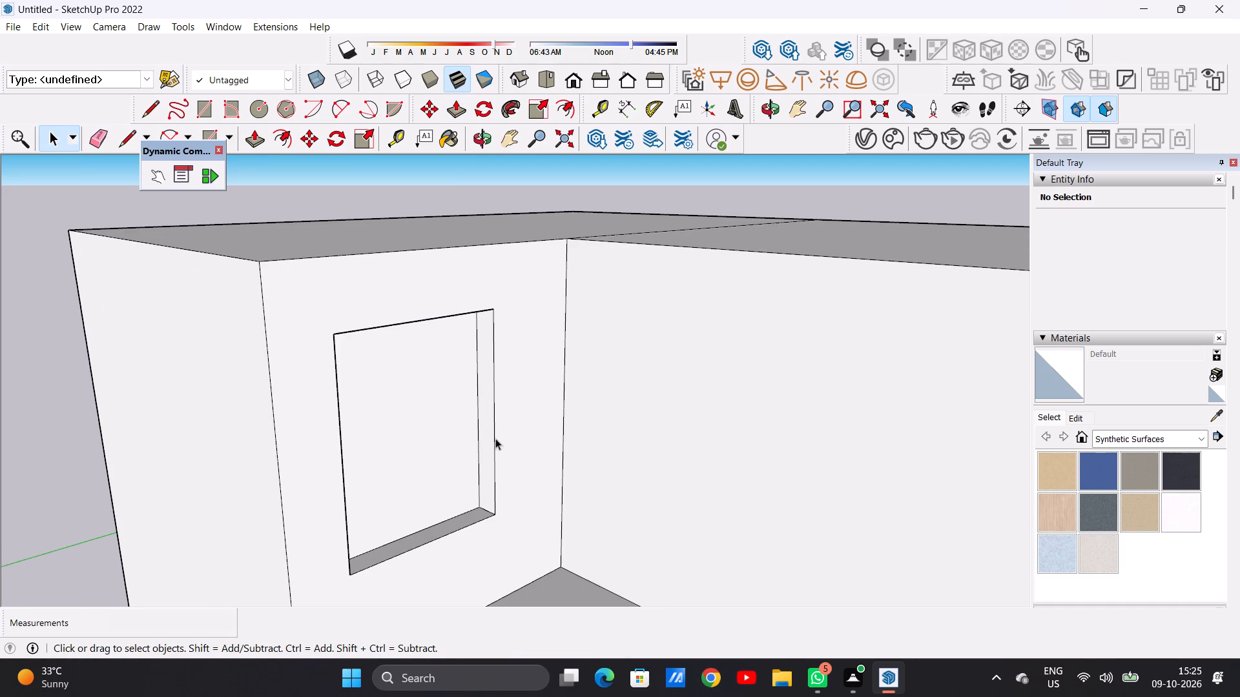
Offset the recessed window face's edges inward about 1' 8" to outline the frame.
{"action": "middle_click_drag", "start_coordinate": [492, 494], "coordinate": [356, 478]}
{"action": "scroll", "coordinate": [243, 360], "scroll_direction": "up", "scroll_amount": 3}
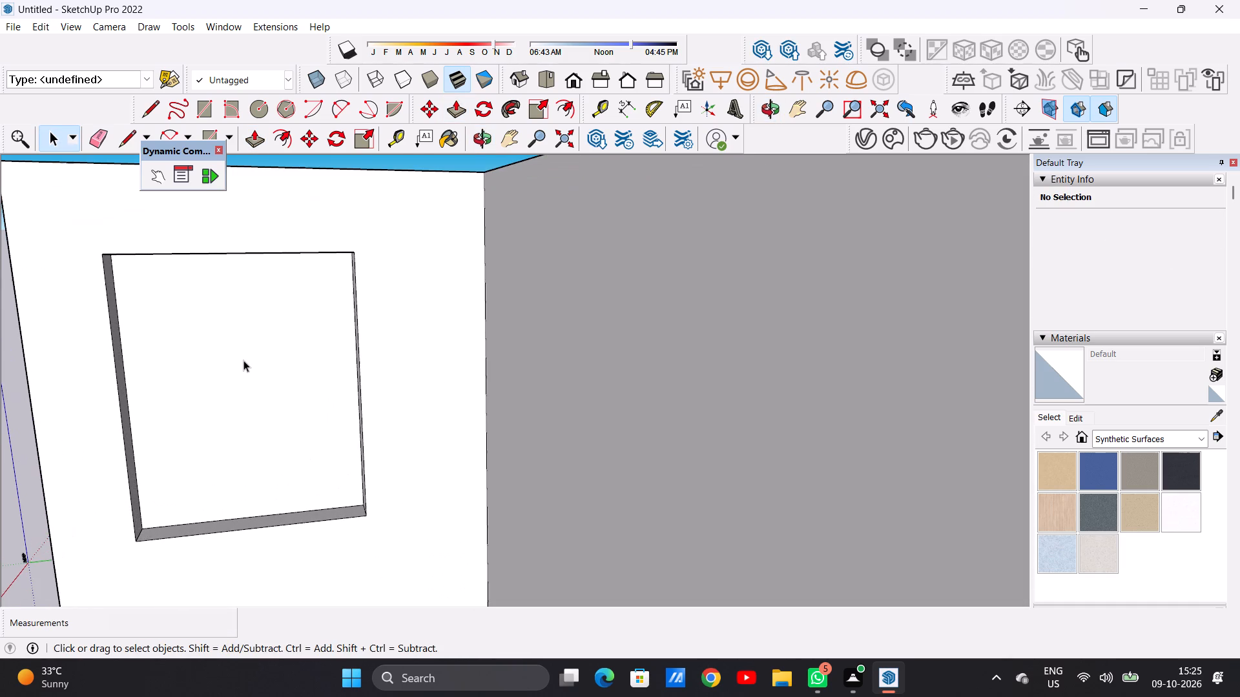
{"action": "type", "text": "OF"}
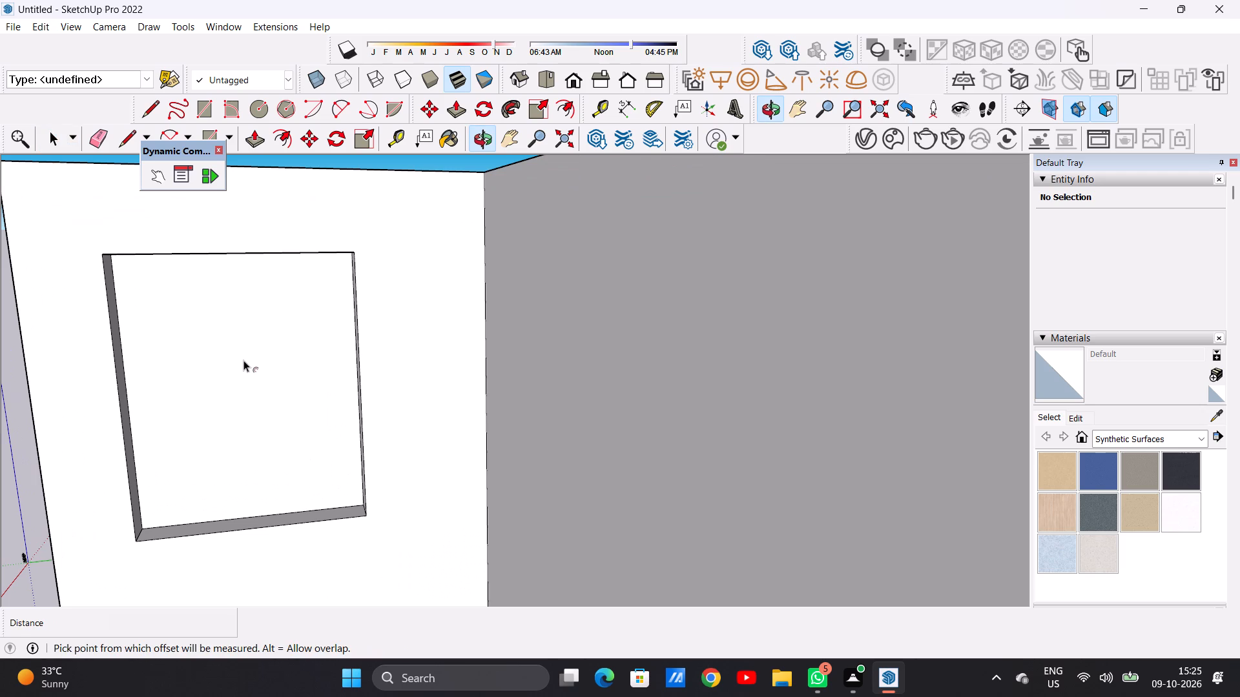
{"action": "left_click", "coordinate": [194, 309]}
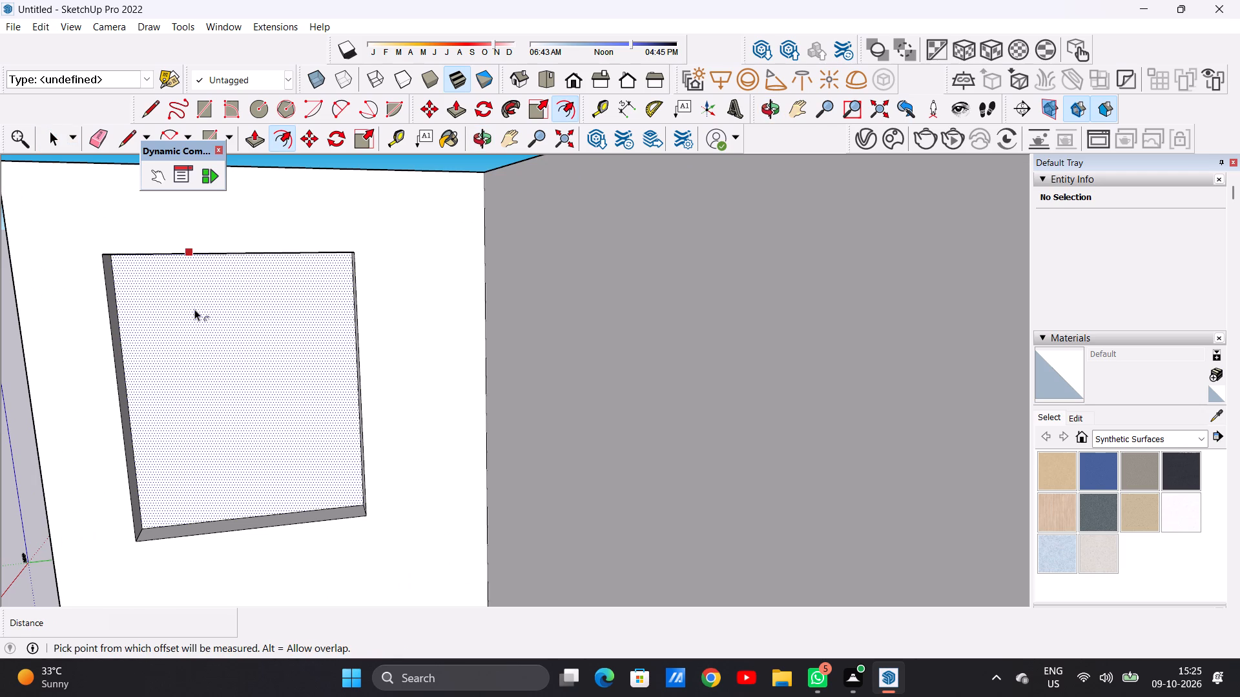
{"action": "left_click", "coordinate": [150, 274]}
{"action": "key", "text": "space"}
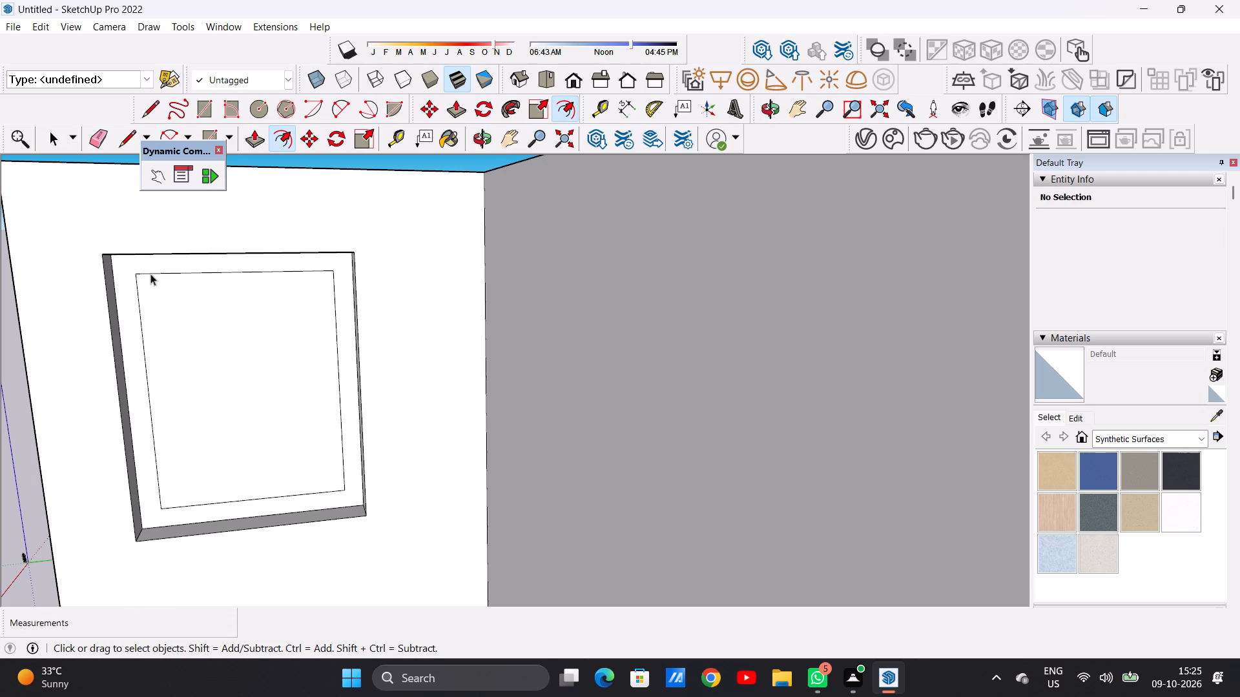
Draw two closely spaced vertical lines, the first about 20' 3" long, down the inner window panel to outline a central mullion.
{"action": "type", "text": "L"}
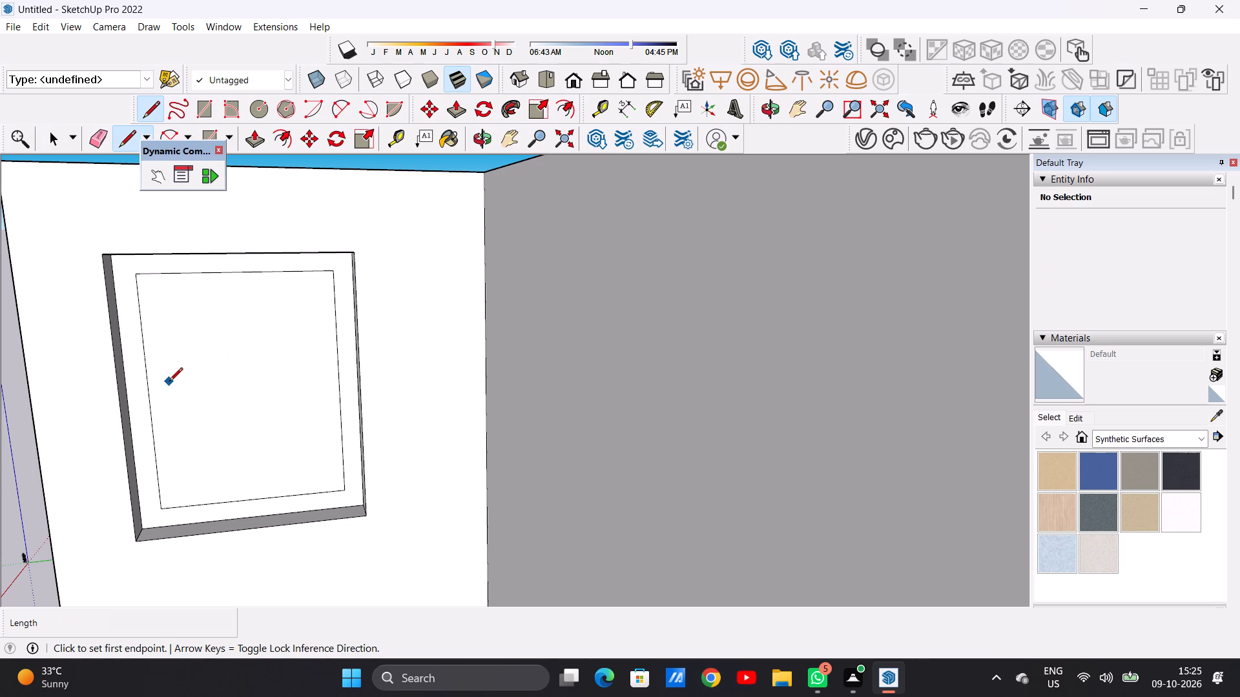
{"action": "left_click", "coordinate": [229, 274]}
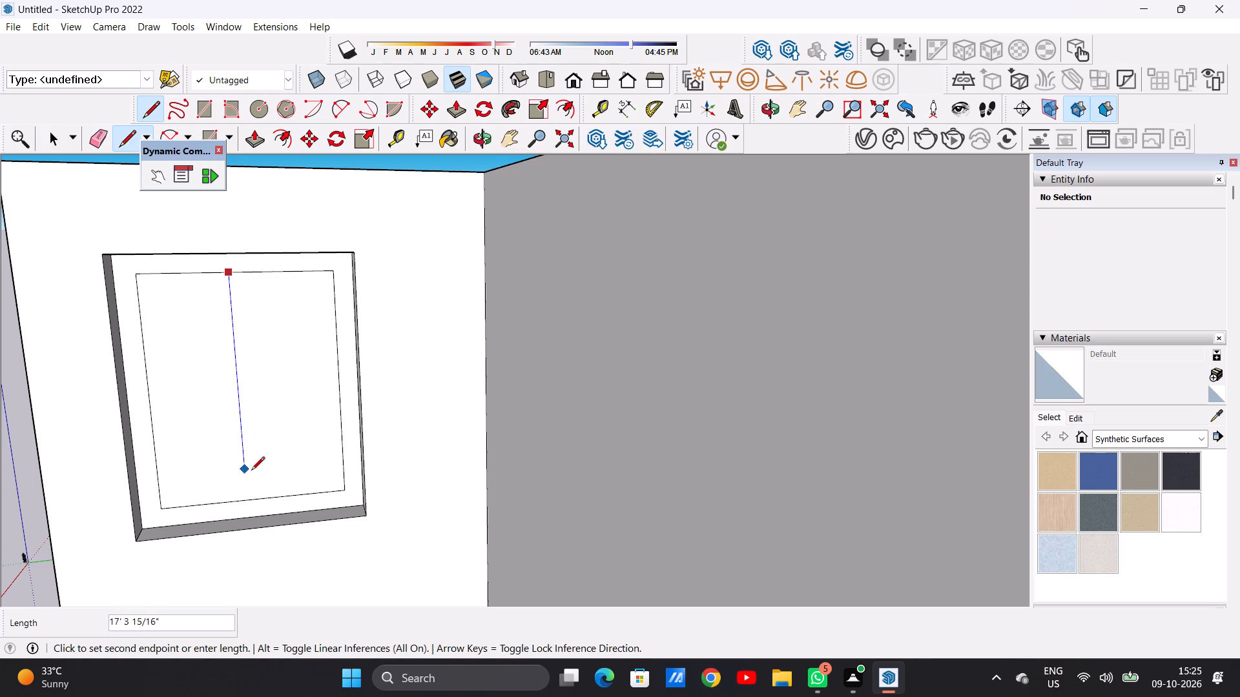
{"action": "left_click", "coordinate": [249, 497]}
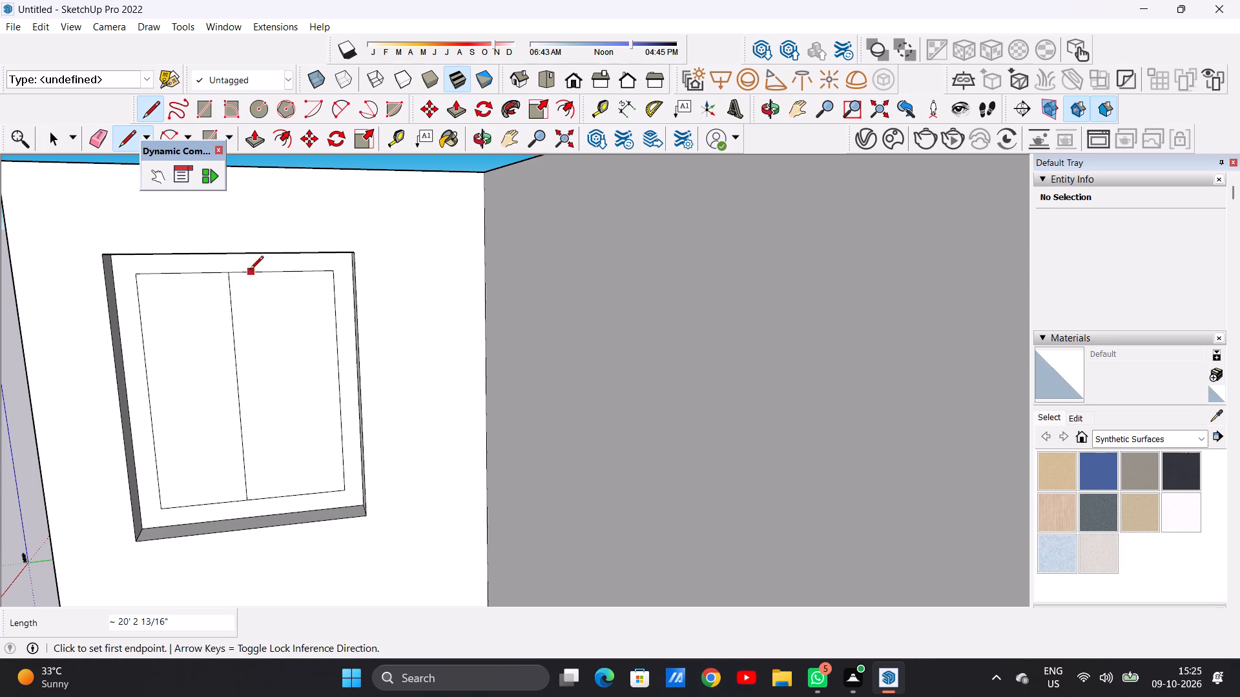
{"action": "left_click", "coordinate": [243, 274]}
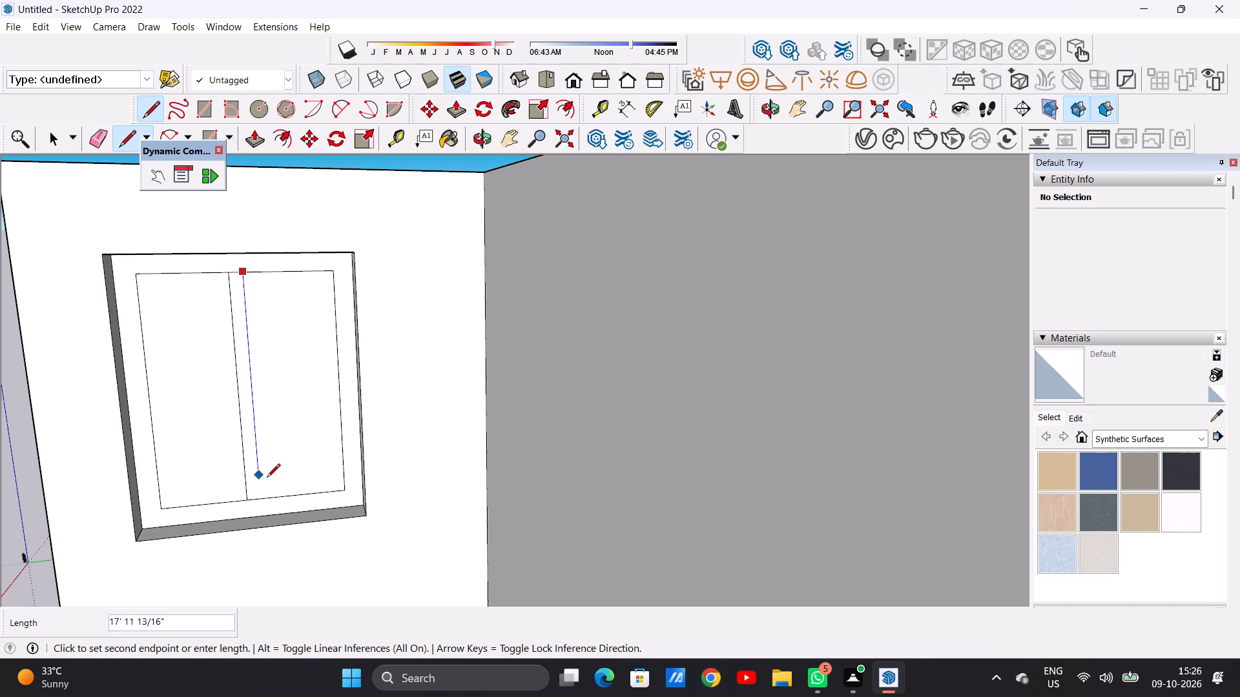
{"action": "left_click", "coordinate": [269, 496]}
{"action": "key", "text": "space"}
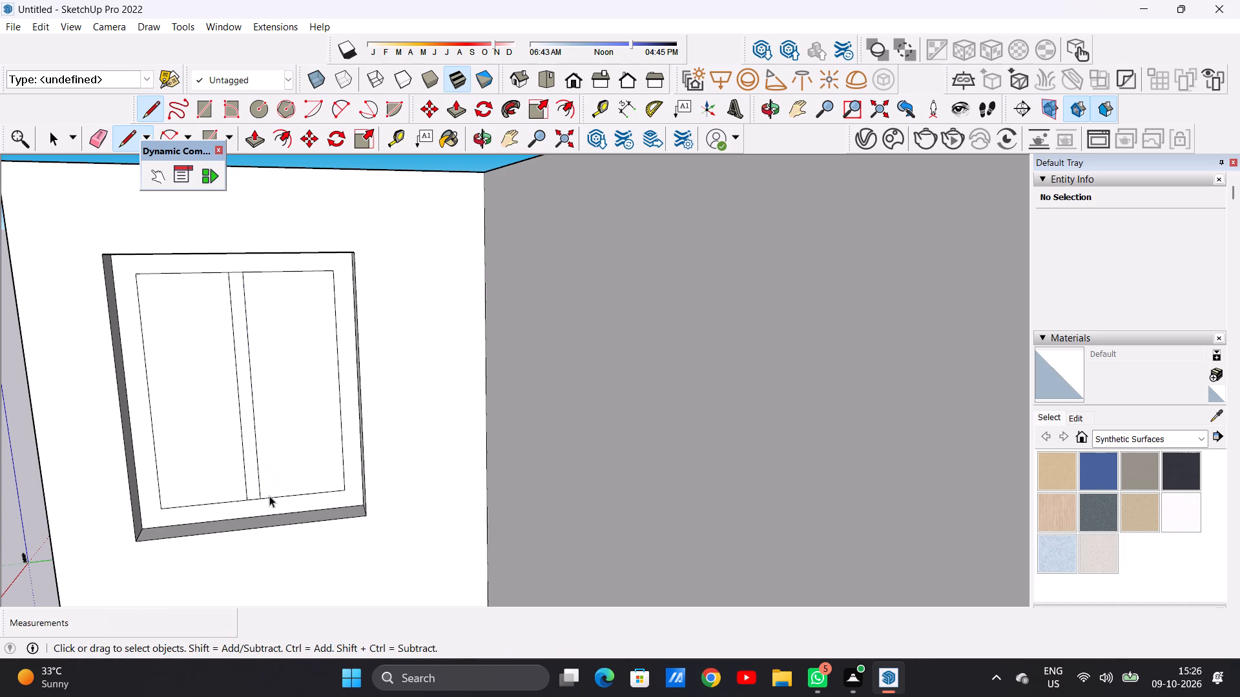
Examine the new tower window in relation to the rooftop blocks and facade from the villa's front and side.
{"action": "scroll", "coordinate": [315, 481], "scroll_direction": "down", "scroll_amount": 6}
{"action": "scroll", "coordinate": [382, 470], "scroll_direction": "down", "scroll_amount": 11}
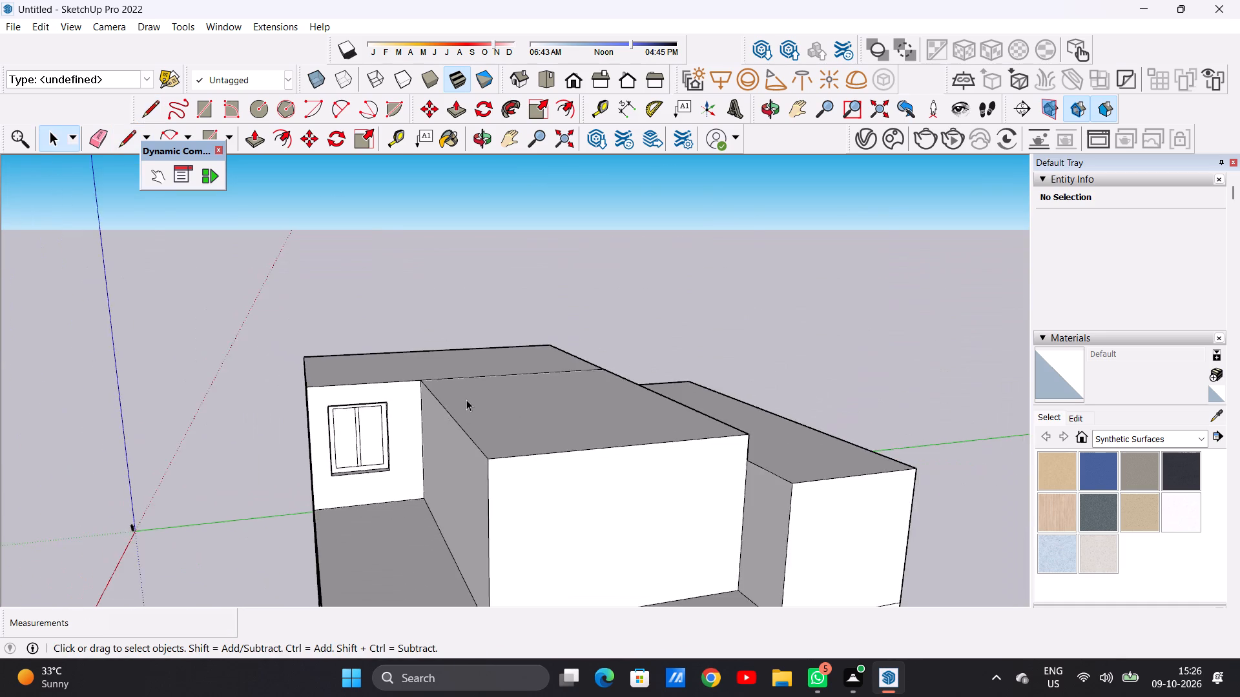
{"action": "scroll", "coordinate": [466, 399], "scroll_direction": "down", "scroll_amount": 12}
{"action": "middle_click_drag", "start_coordinate": [403, 442], "coordinate": [649, 421]}
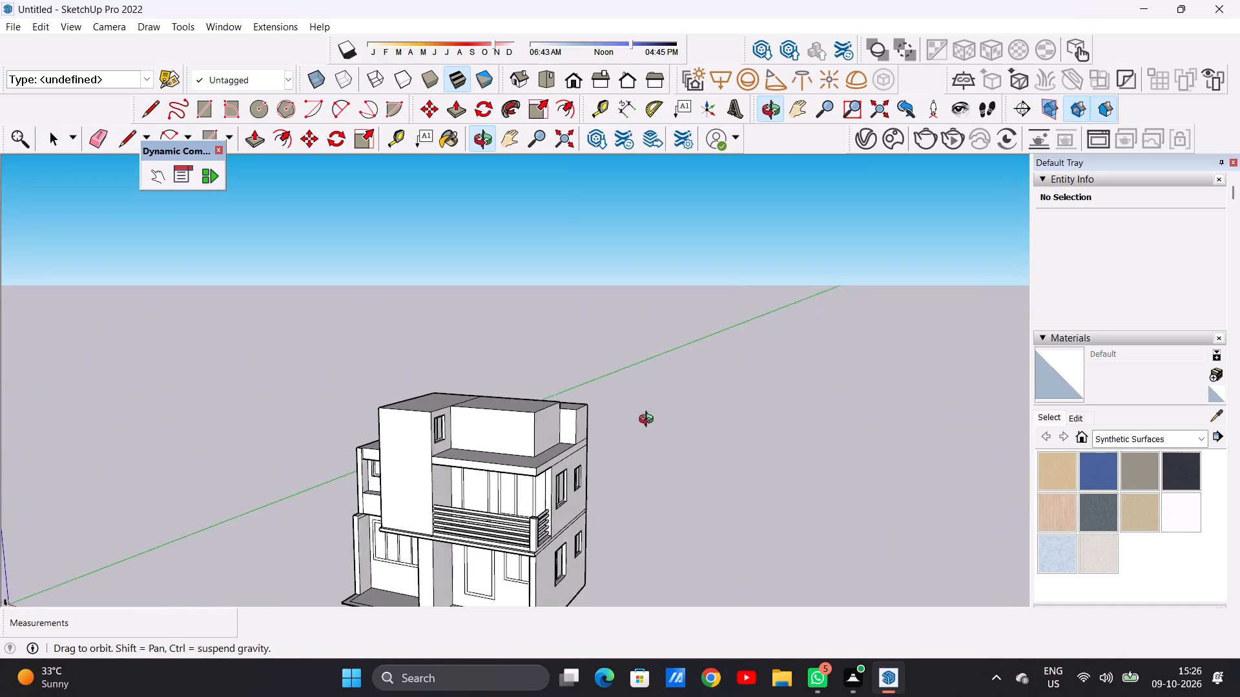
{"action": "middle_click_drag", "start_coordinate": [649, 421], "coordinate": [681, 421]}
{"action": "middle_click_drag", "start_coordinate": [411, 456], "coordinate": [490, 431]}
{"action": "scroll", "coordinate": [425, 467], "scroll_direction": "up", "scroll_amount": 6}
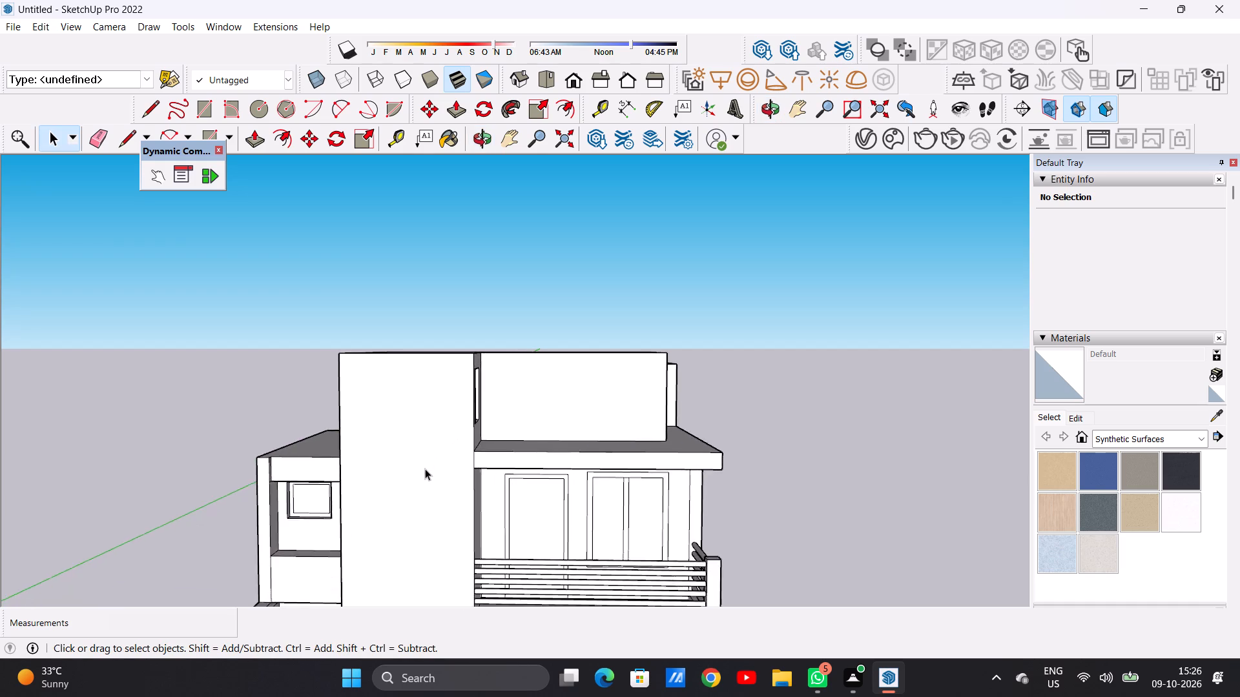
{"action": "scroll", "coordinate": [425, 469], "scroll_direction": "up", "scroll_amount": 1}
{"action": "scroll", "coordinate": [454, 454], "scroll_direction": "down", "scroll_amount": 11}
{"action": "middle_click_drag", "start_coordinate": [393, 439], "coordinate": [412, 436]}
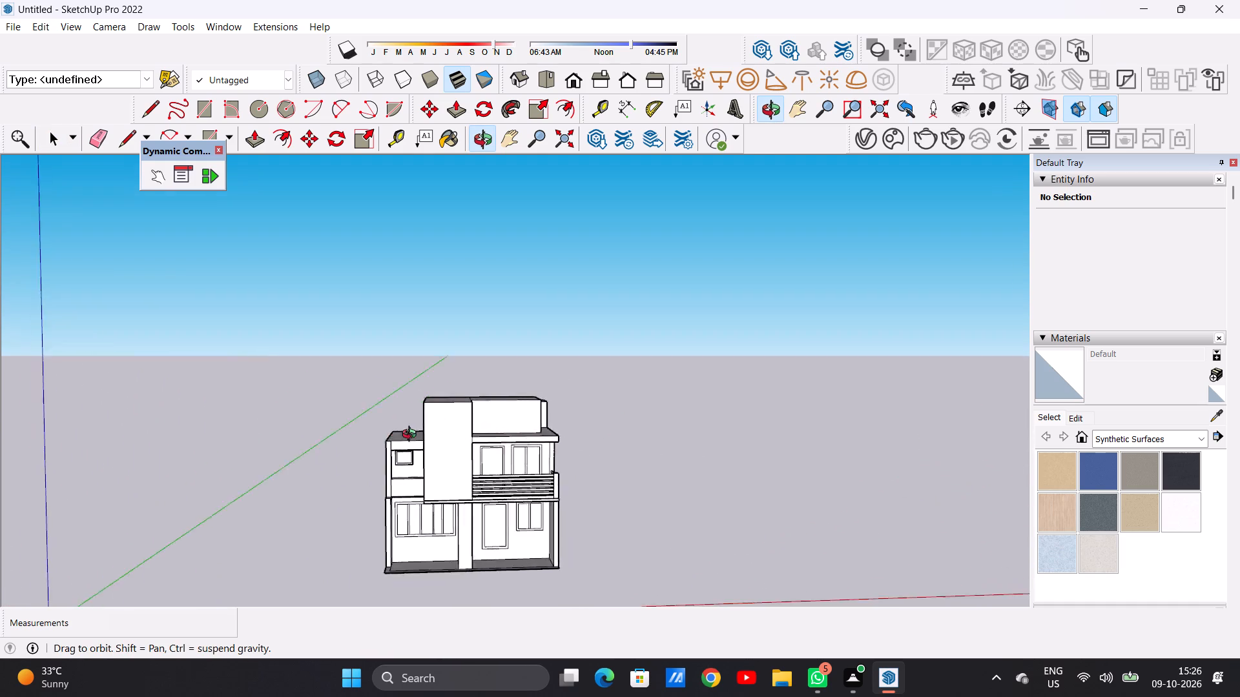
{"action": "middle_click_drag", "start_coordinate": [412, 436], "coordinate": [64, 450]}
{"action": "scroll", "coordinate": [433, 422], "scroll_direction": "up", "scroll_amount": 13}
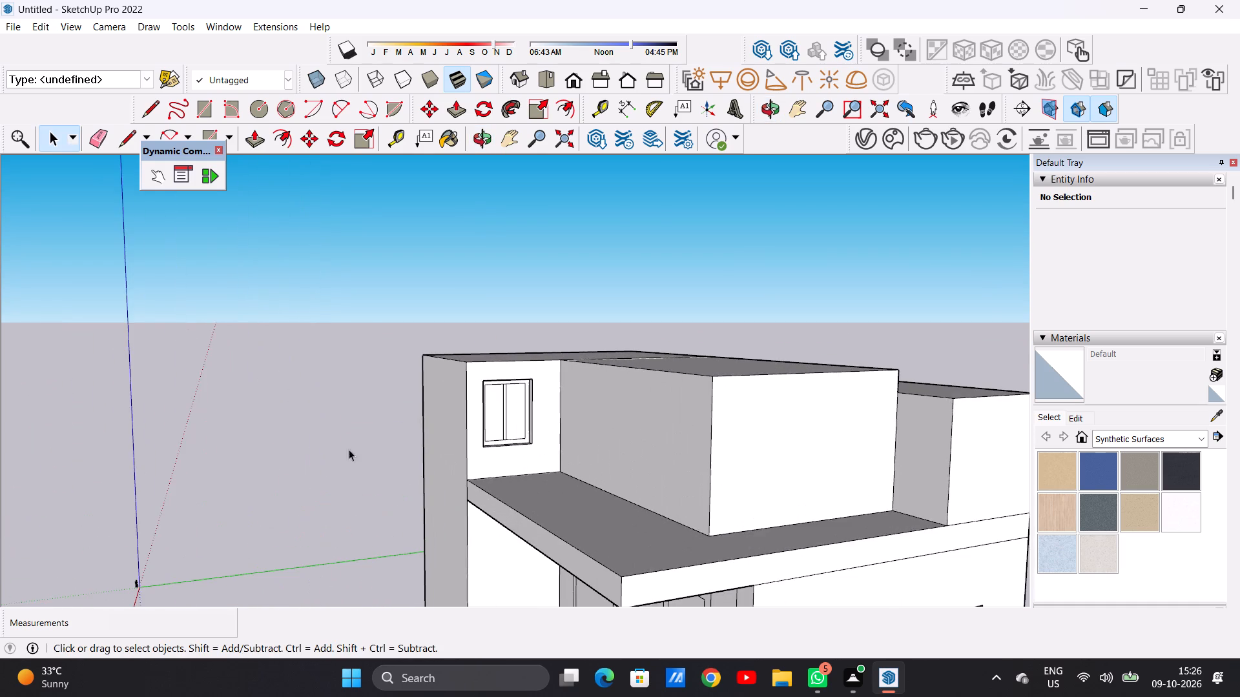
{"action": "middle_click_drag", "start_coordinate": [329, 449], "coordinate": [604, 439]}
{"action": "scroll", "coordinate": [447, 451], "scroll_direction": "down", "scroll_amount": 12}
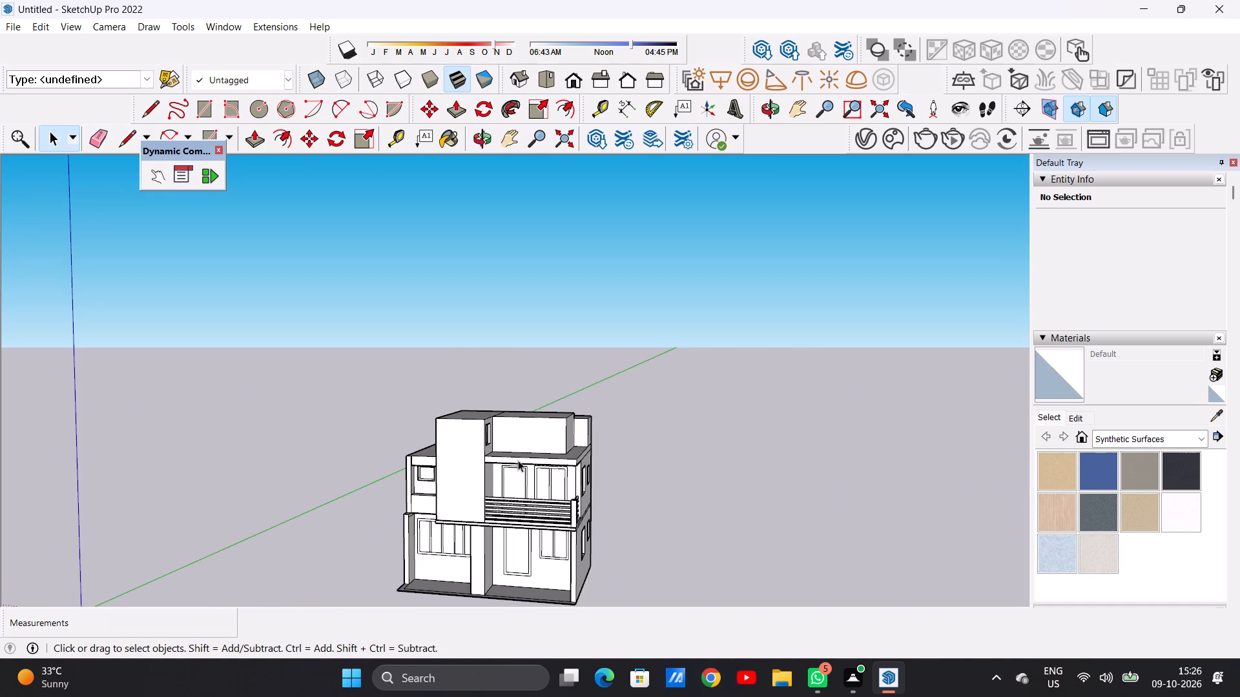
{"action": "middle_click_drag", "start_coordinate": [564, 448], "coordinate": [624, 441]}
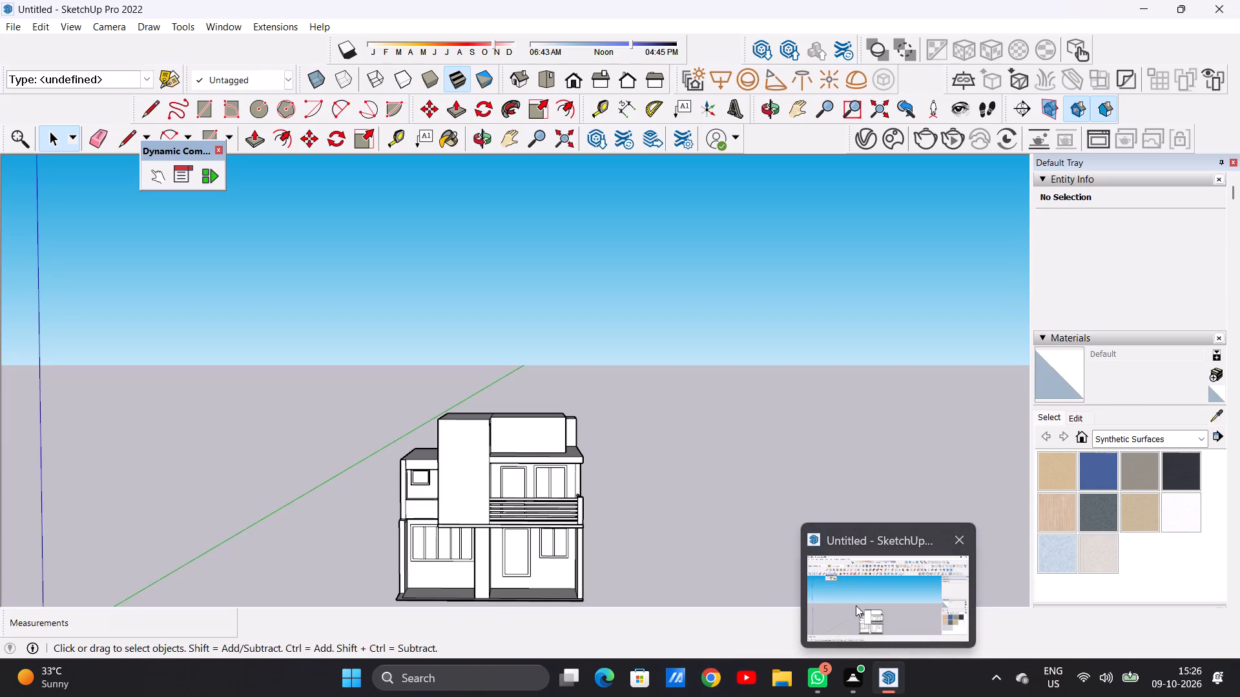
{"action": "left_click", "coordinate": [856, 605]}
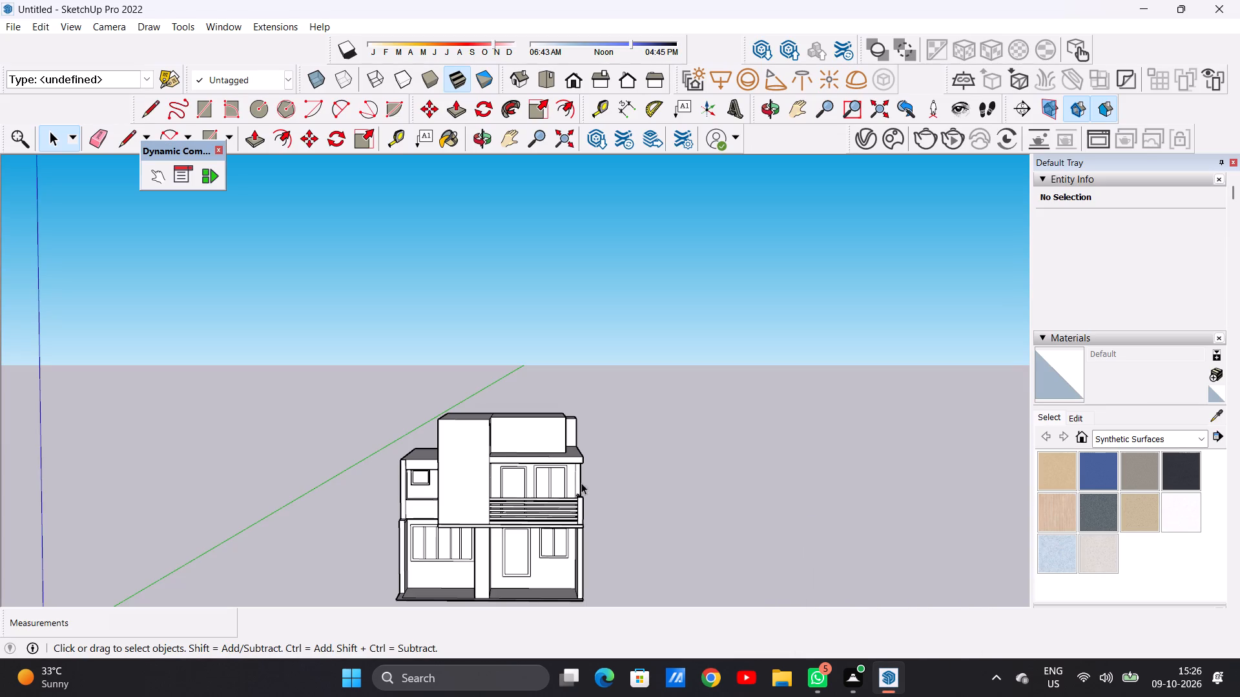
{"action": "scroll", "coordinate": [536, 378], "scroll_direction": "up", "scroll_amount": 7}
{"action": "scroll", "coordinate": [482, 376], "scroll_direction": "down", "scroll_amount": 20}
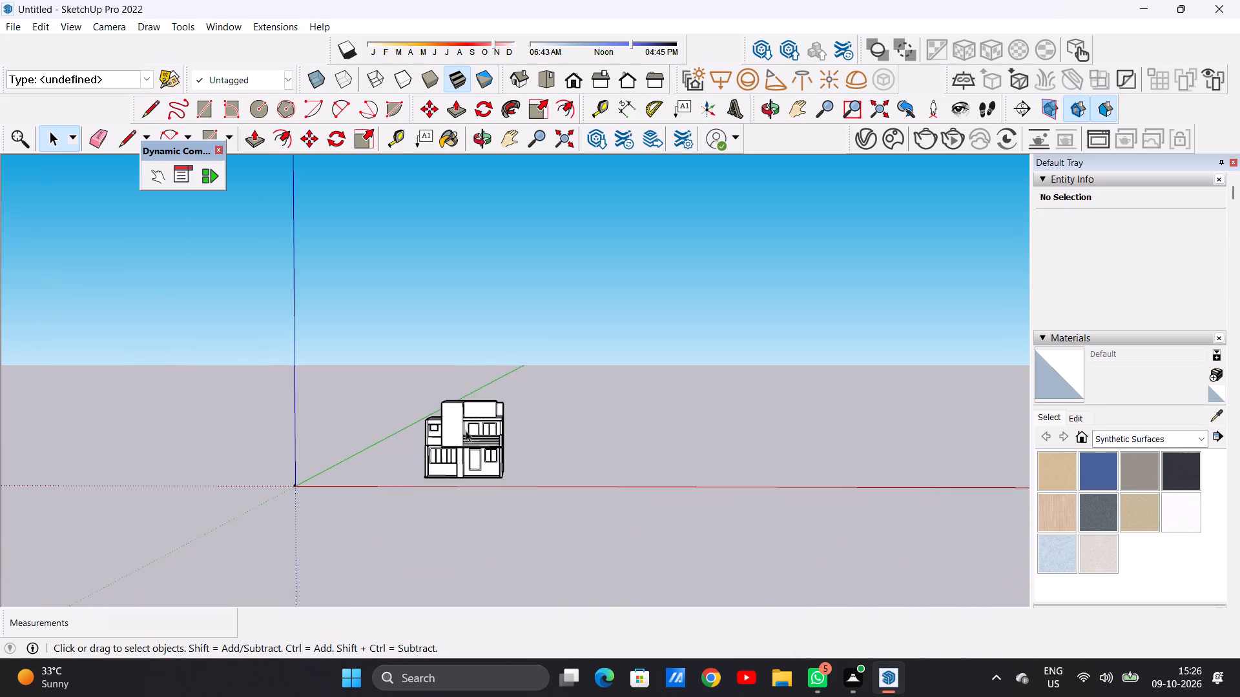
{"action": "scroll", "coordinate": [464, 437], "scroll_direction": "up", "scroll_amount": 8}
{"action": "middle_click_drag", "start_coordinate": [533, 452], "coordinate": [277, 454]}
{"action": "scroll", "coordinate": [484, 366], "scroll_direction": "up", "scroll_amount": 1}
{"action": "scroll", "coordinate": [484, 365], "scroll_direction": "down", "scroll_amount": 1}
{"action": "scroll", "coordinate": [484, 365], "scroll_direction": "up", "scroll_amount": 10}
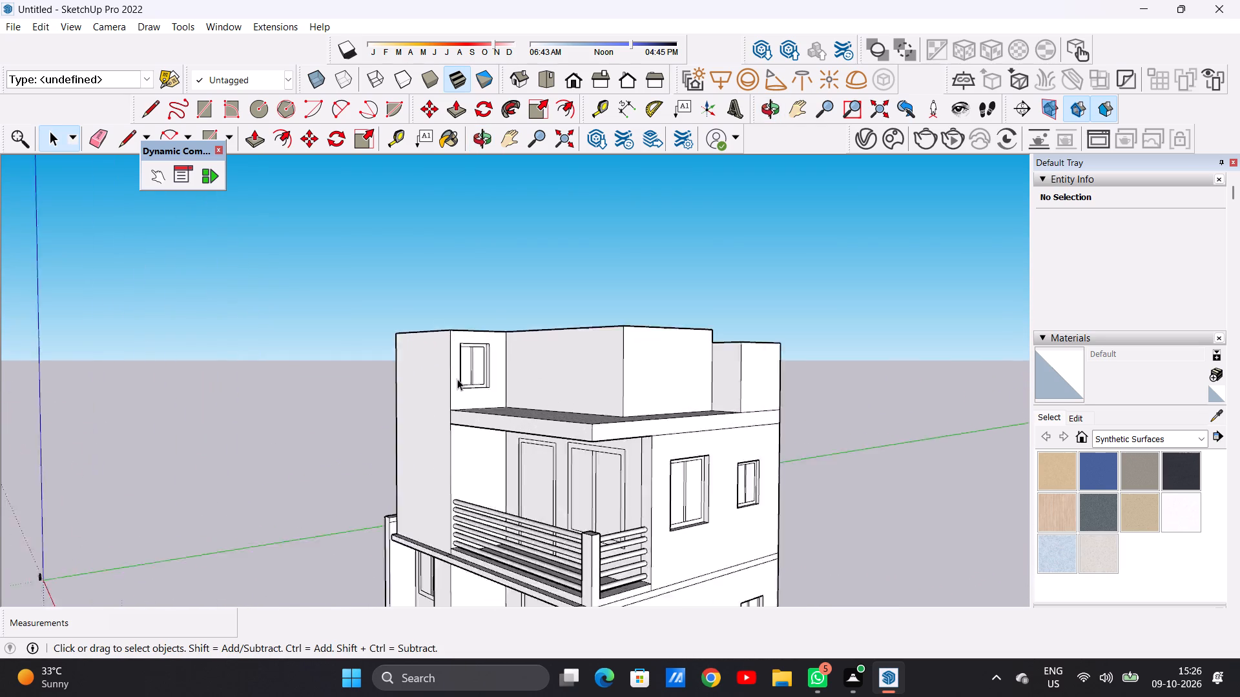
{"action": "scroll", "coordinate": [457, 379], "scroll_direction": "up", "scroll_amount": 3}
{"action": "scroll", "coordinate": [455, 405], "scroll_direction": "down", "scroll_amount": 14}
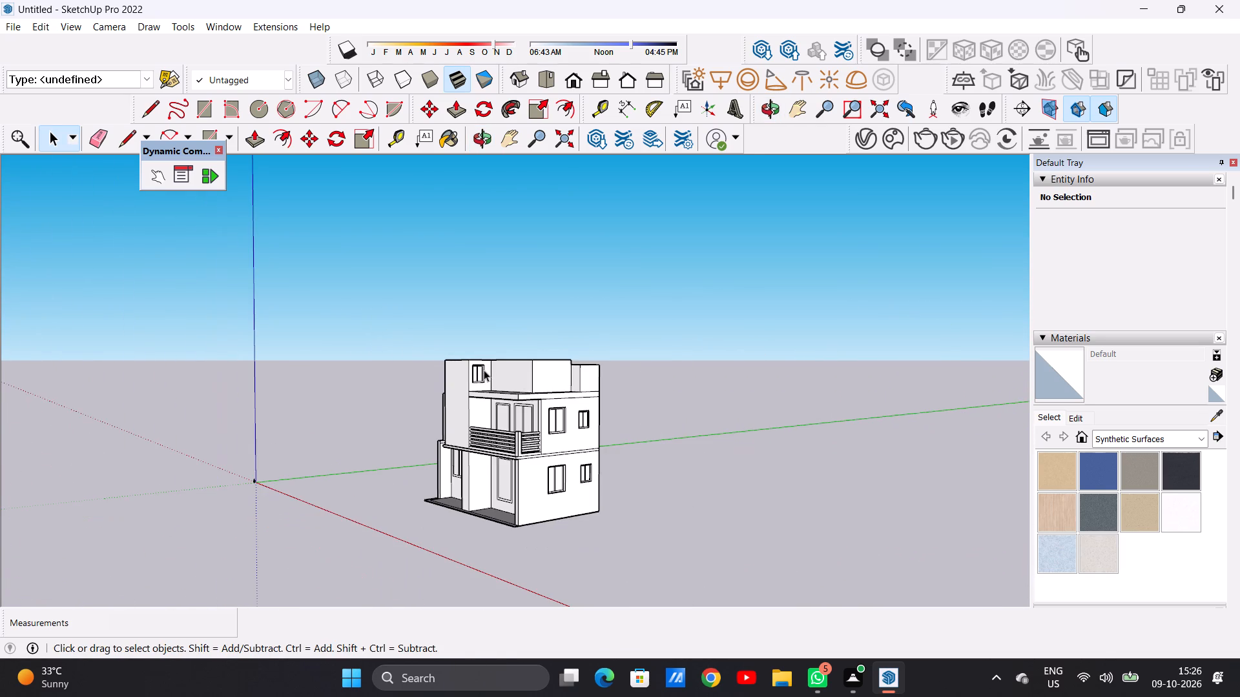
Examine the whole villa from both sides and the front, comparing the tower, rooftop blocks and balcony.
{"action": "middle_click_drag", "start_coordinate": [433, 378], "coordinate": [809, 320]}
{"action": "middle_click_drag", "start_coordinate": [391, 443], "coordinate": [615, 486]}
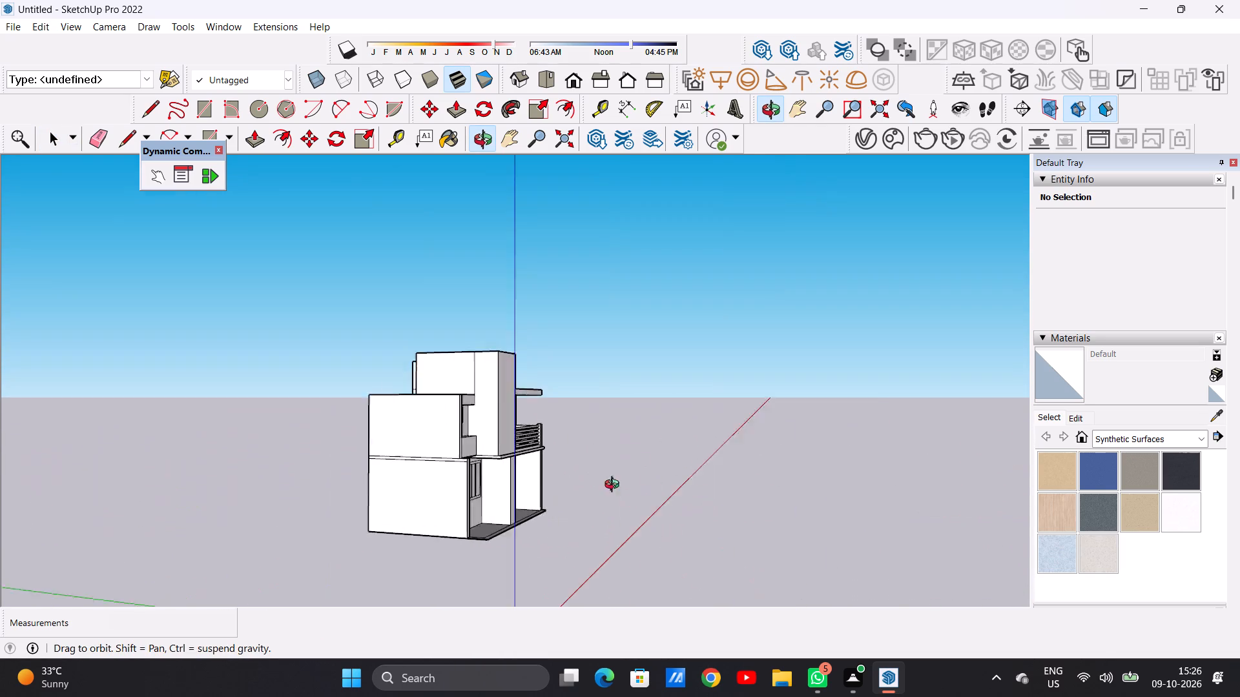
{"action": "middle_click_drag", "start_coordinate": [615, 486], "coordinate": [296, 478]}
{"action": "middle_click_drag", "start_coordinate": [486, 419], "coordinate": [318, 417]}
{"action": "scroll", "coordinate": [506, 338], "scroll_direction": "up", "scroll_amount": 13}
{"action": "middle_click_drag", "start_coordinate": [532, 367], "coordinate": [309, 403]}
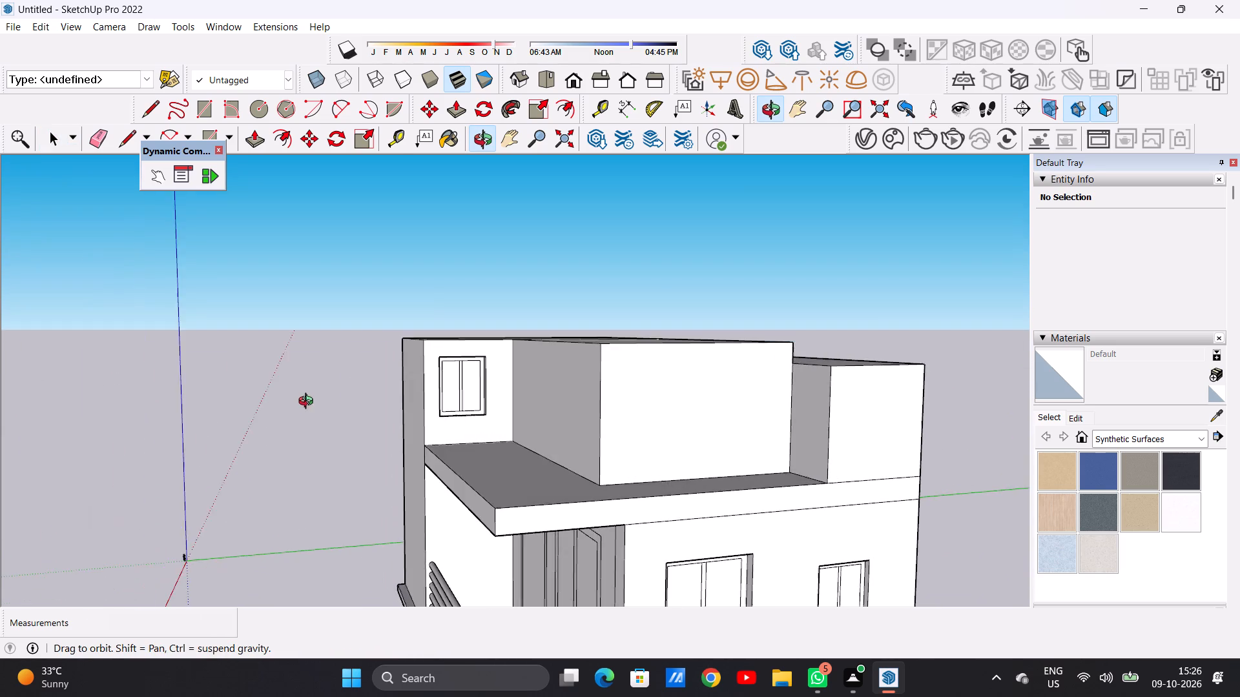
{"action": "middle_click_drag", "start_coordinate": [309, 403], "coordinate": [536, 382]}
{"action": "scroll", "coordinate": [468, 391], "scroll_direction": "down", "scroll_amount": 15}
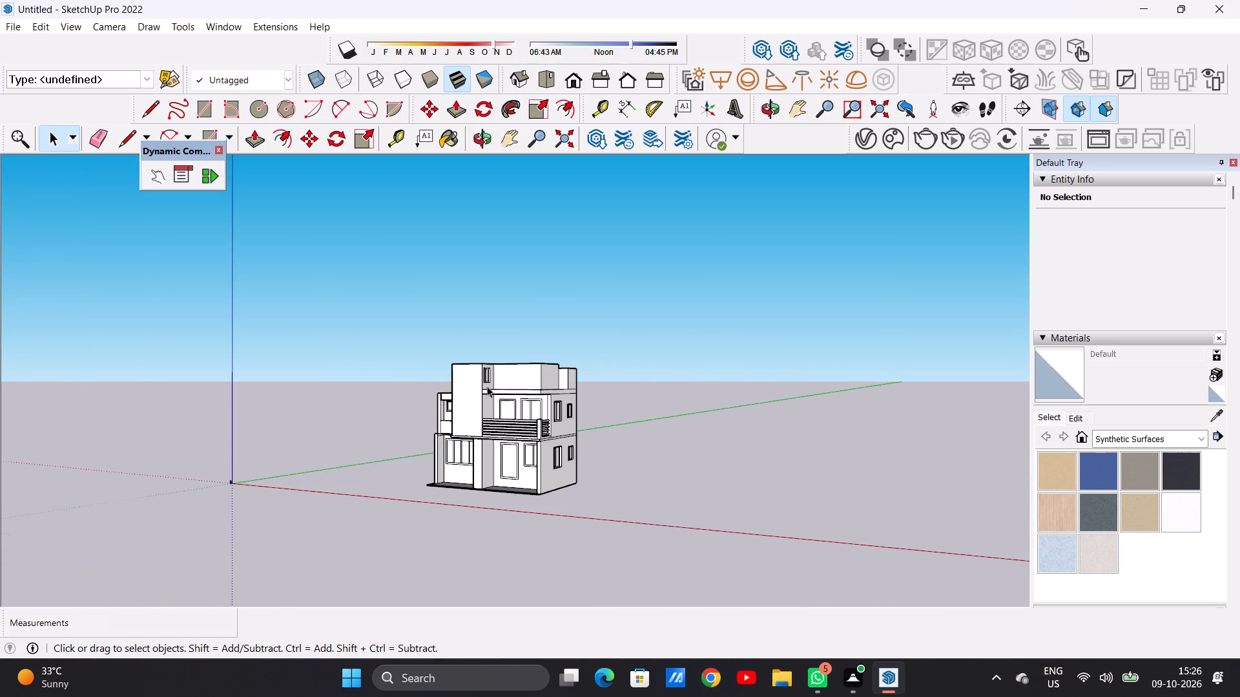
{"action": "middle_click_drag", "start_coordinate": [482, 436], "coordinate": [589, 437]}
{"action": "scroll", "coordinate": [478, 387], "scroll_direction": "up", "scroll_amount": 2}
{"action": "scroll", "coordinate": [478, 387], "scroll_direction": "down", "scroll_amount": 1}
{"action": "scroll", "coordinate": [478, 387], "scroll_direction": "up", "scroll_amount": 13}
{"action": "middle_click_drag", "start_coordinate": [568, 416], "coordinate": [475, 433]}
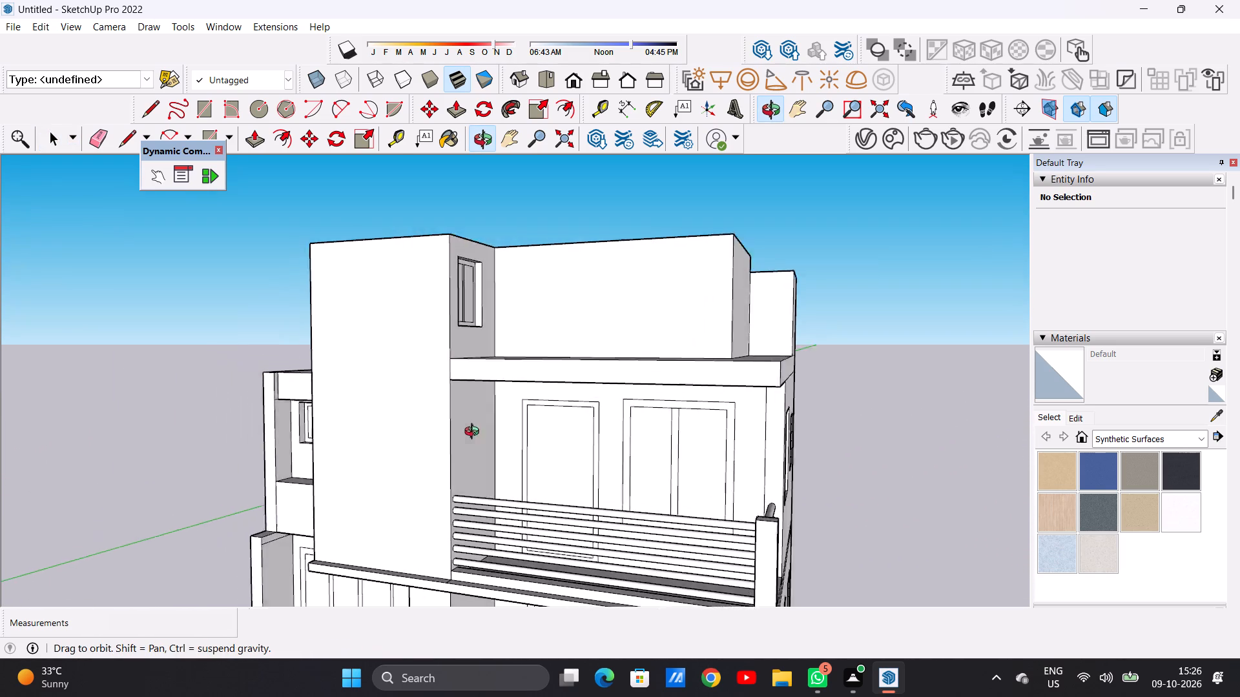
{"action": "middle_click_drag", "start_coordinate": [475, 433], "coordinate": [582, 432]}
{"action": "scroll", "coordinate": [518, 425], "scroll_direction": "down", "scroll_amount": 7}
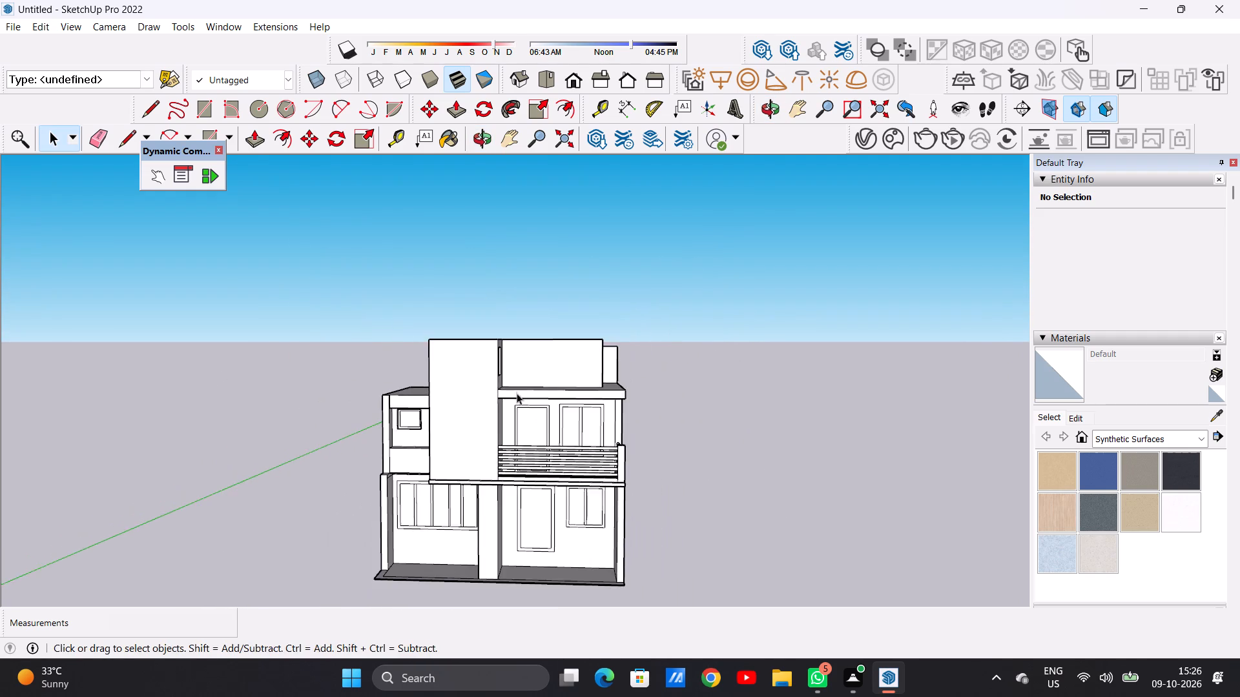
{"action": "scroll", "coordinate": [517, 393], "scroll_direction": "down", "scroll_amount": 7}
{"action": "scroll", "coordinate": [497, 494], "scroll_direction": "up", "scroll_amount": 5}
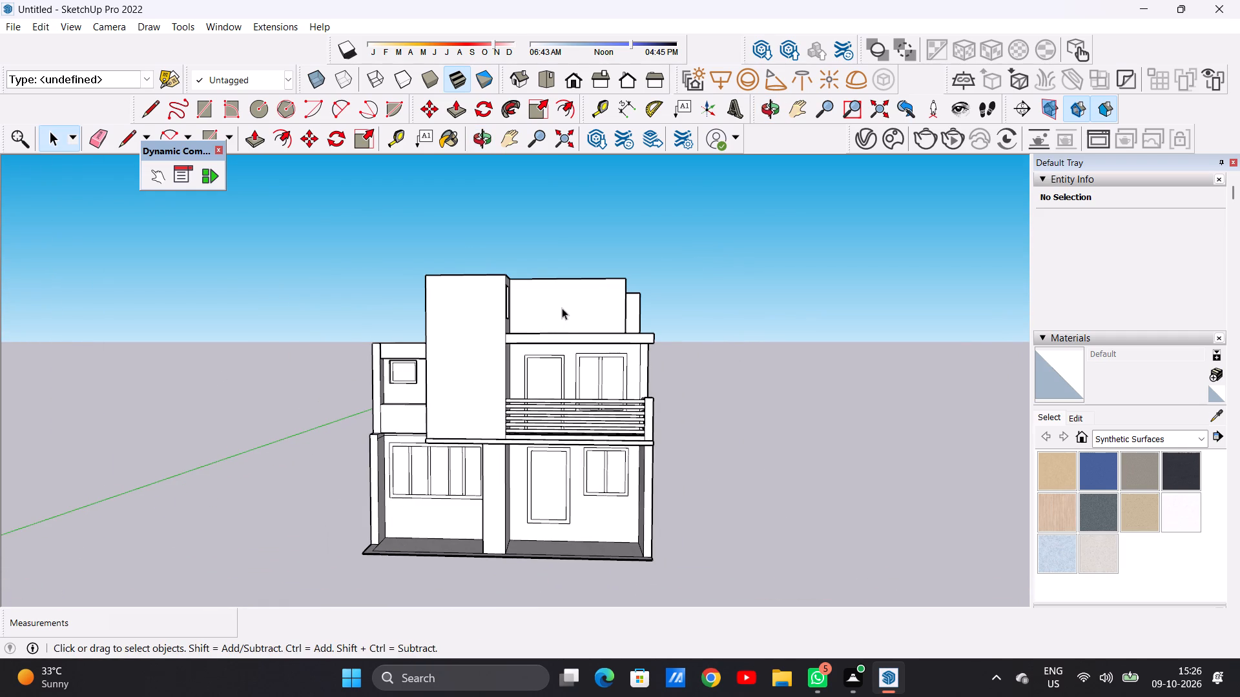
Examine the tower window up close and the stepped rooftop blocks from above.
{"action": "middle_click_drag", "start_coordinate": [564, 309], "coordinate": [418, 357]}
{"action": "scroll", "coordinate": [511, 285], "scroll_direction": "up", "scroll_amount": 6}
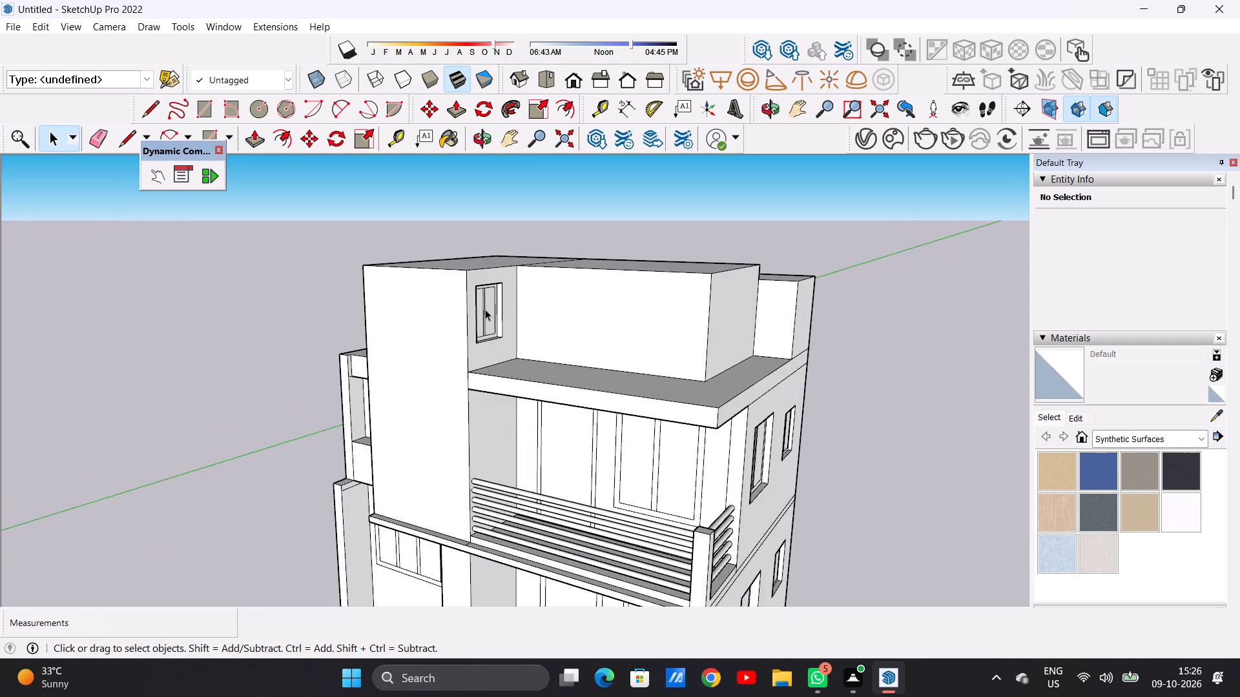
{"action": "scroll", "coordinate": [532, 292], "scroll_direction": "up", "scroll_amount": 2}
{"action": "scroll", "coordinate": [532, 292], "scroll_direction": "down", "scroll_amount": 1}
{"action": "scroll", "coordinate": [532, 294], "scroll_direction": "up", "scroll_amount": 5}
{"action": "scroll", "coordinate": [483, 339], "scroll_direction": "up", "scroll_amount": 7}
{"action": "middle_click", "coordinate": [513, 339]}
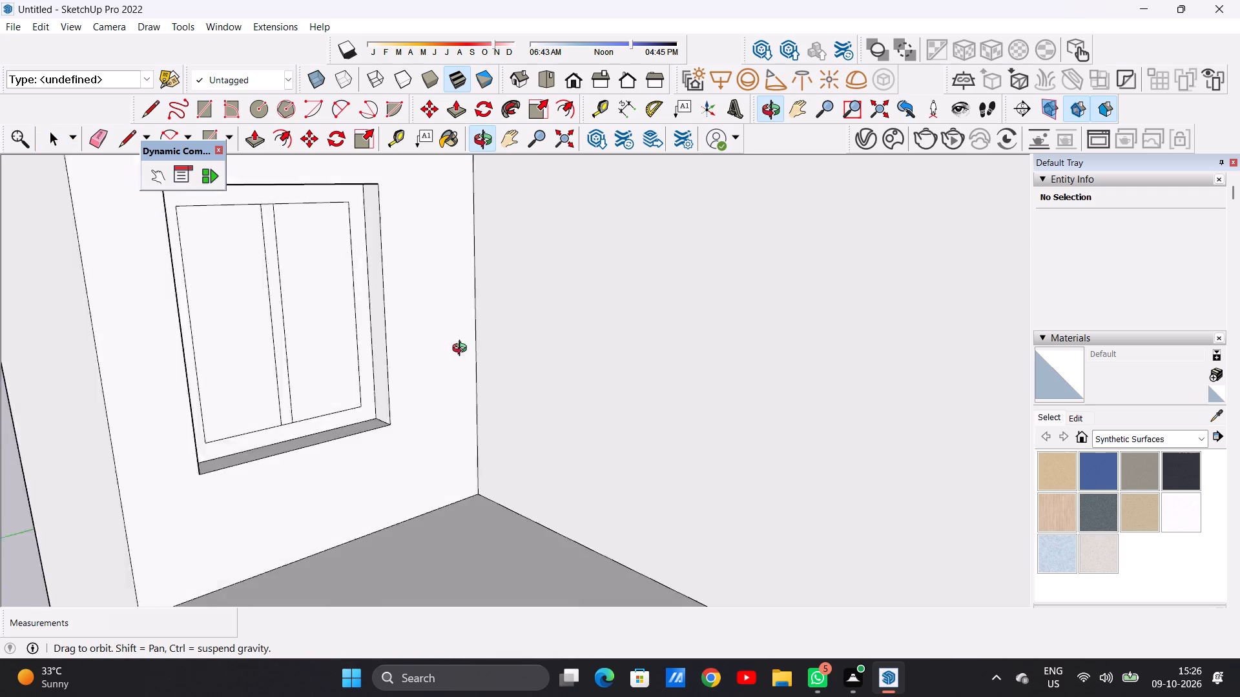
{"action": "scroll", "coordinate": [485, 365], "scroll_direction": "down", "scroll_amount": 5}
{"action": "scroll", "coordinate": [391, 354], "scroll_direction": "down", "scroll_amount": 12}
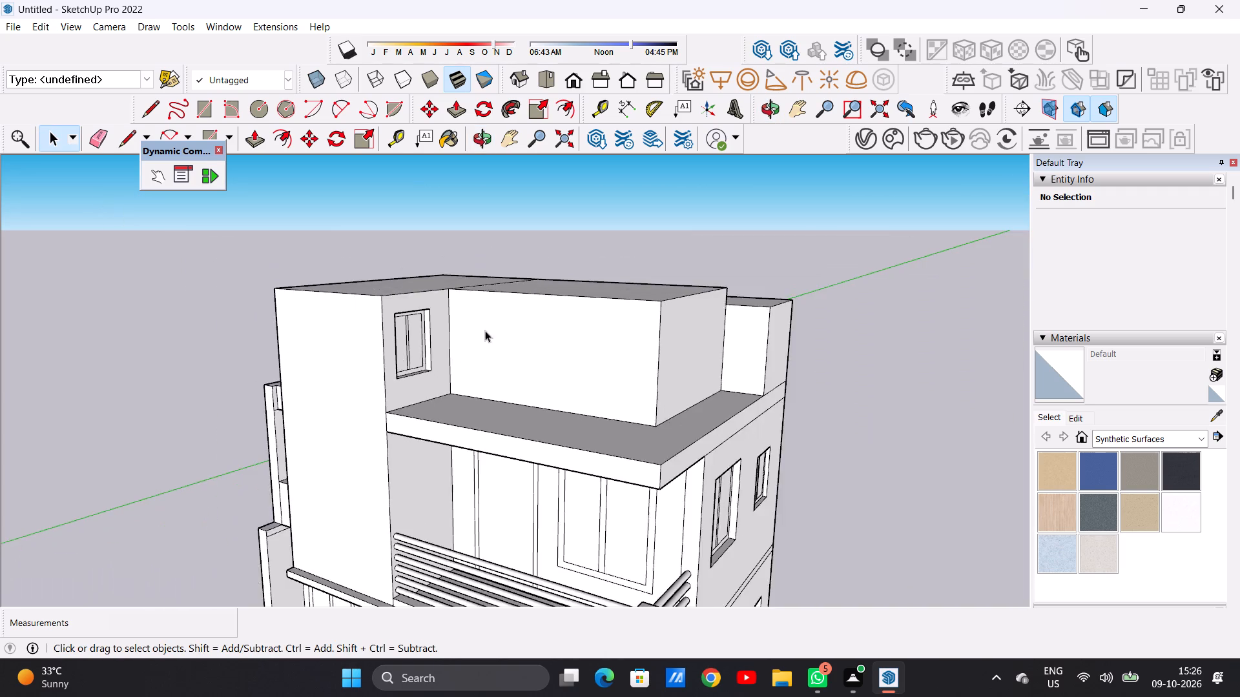
{"action": "scroll", "coordinate": [485, 330], "scroll_direction": "down", "scroll_amount": 8}
{"action": "middle_click_drag", "start_coordinate": [499, 364], "coordinate": [620, 418]}
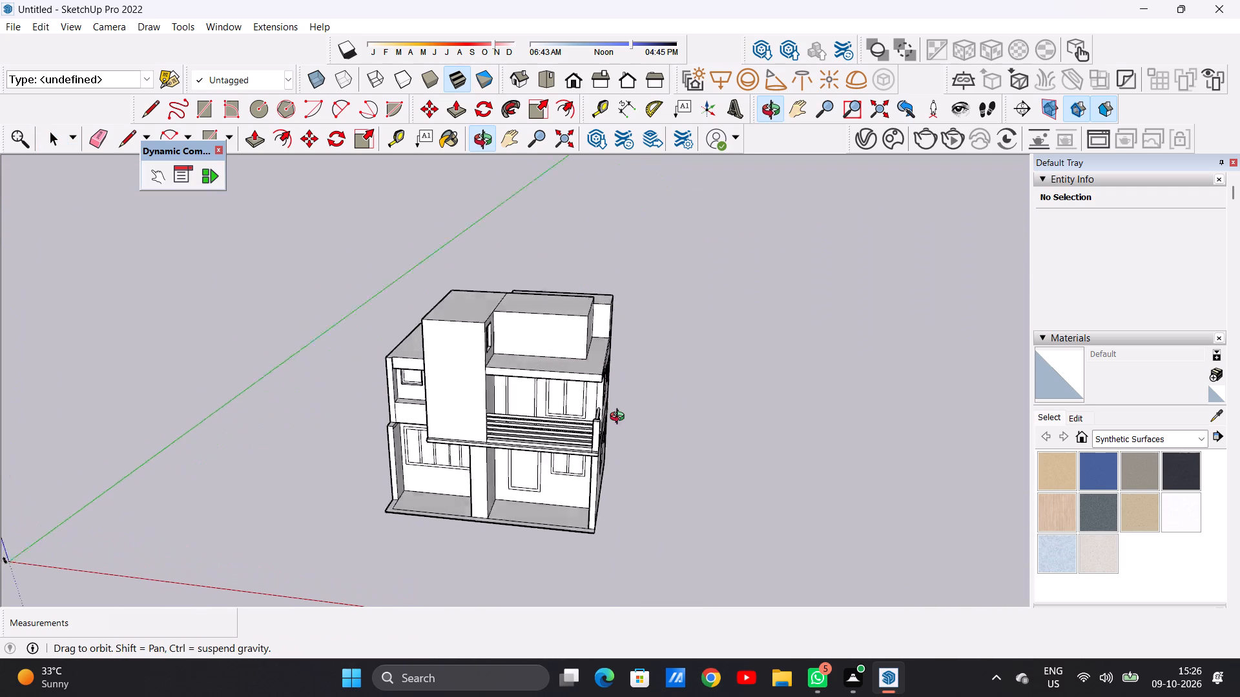
{"action": "middle_click_drag", "start_coordinate": [620, 418], "coordinate": [628, 431]}
{"action": "middle_click_drag", "start_coordinate": [548, 359], "coordinate": [564, 470]}
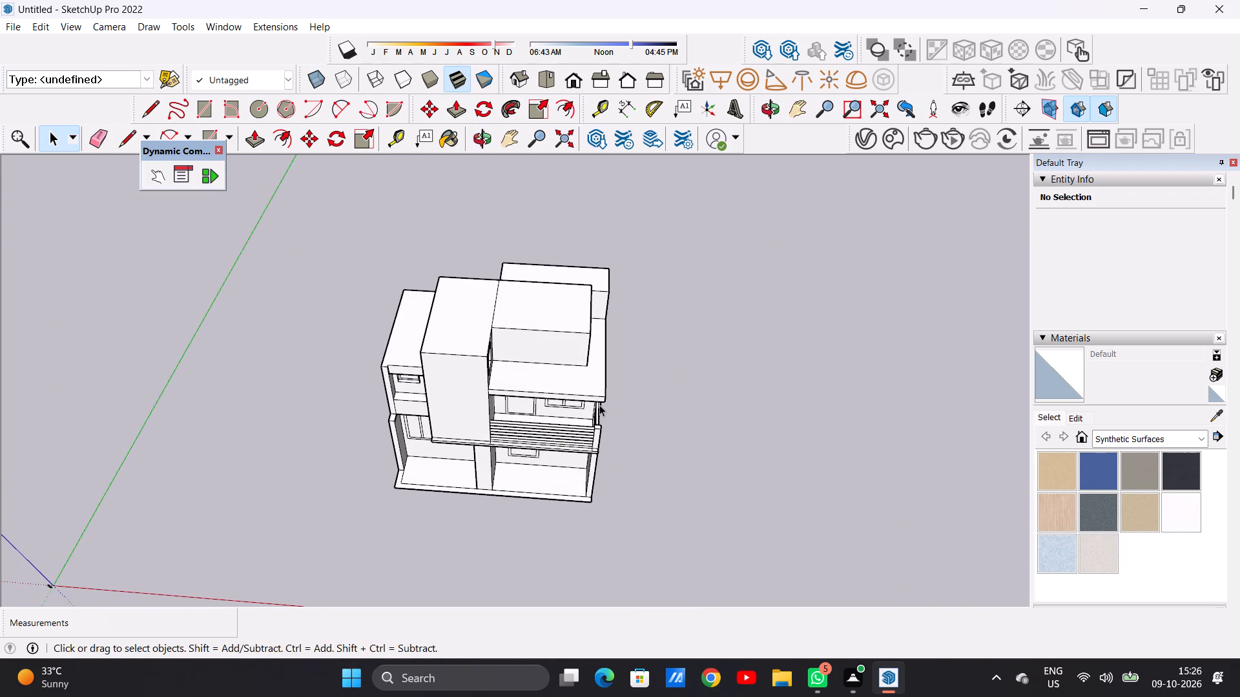
Examine the villa's front, rooftop blocks and the flat roof above the balcony from several angles.
{"action": "scroll", "coordinate": [599, 405], "scroll_direction": "up", "scroll_amount": 6}
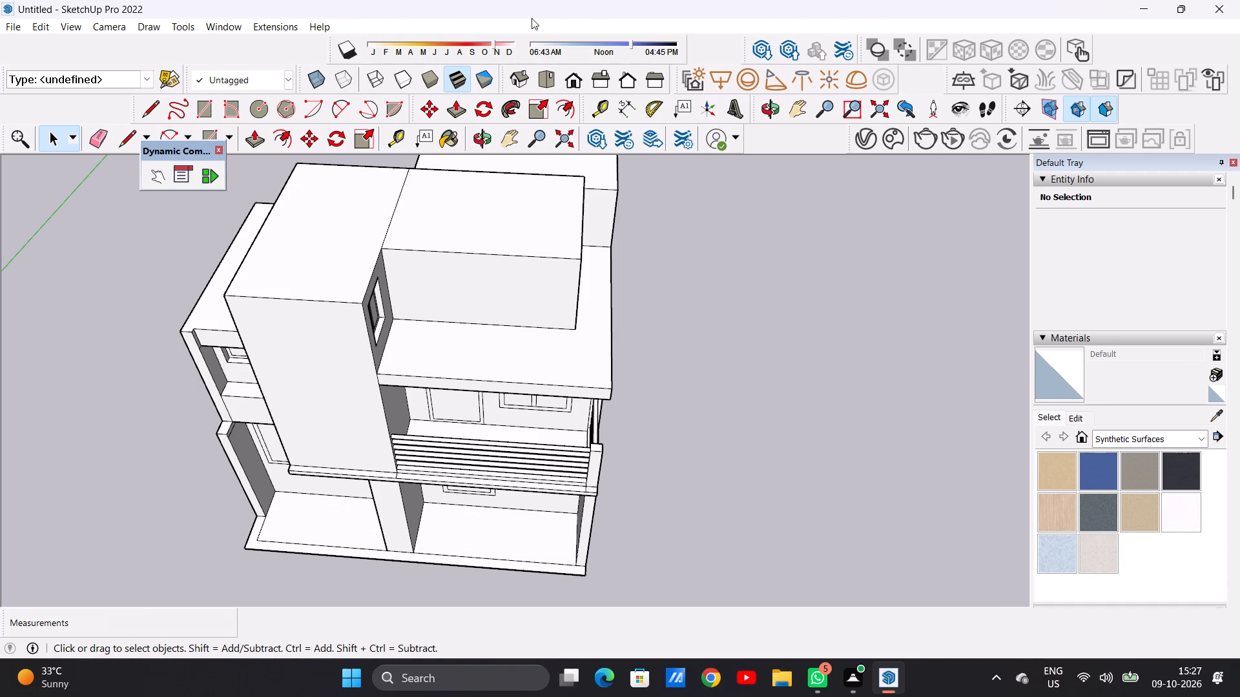
{"action": "scroll", "coordinate": [490, 350], "scroll_direction": "down", "scroll_amount": 7}
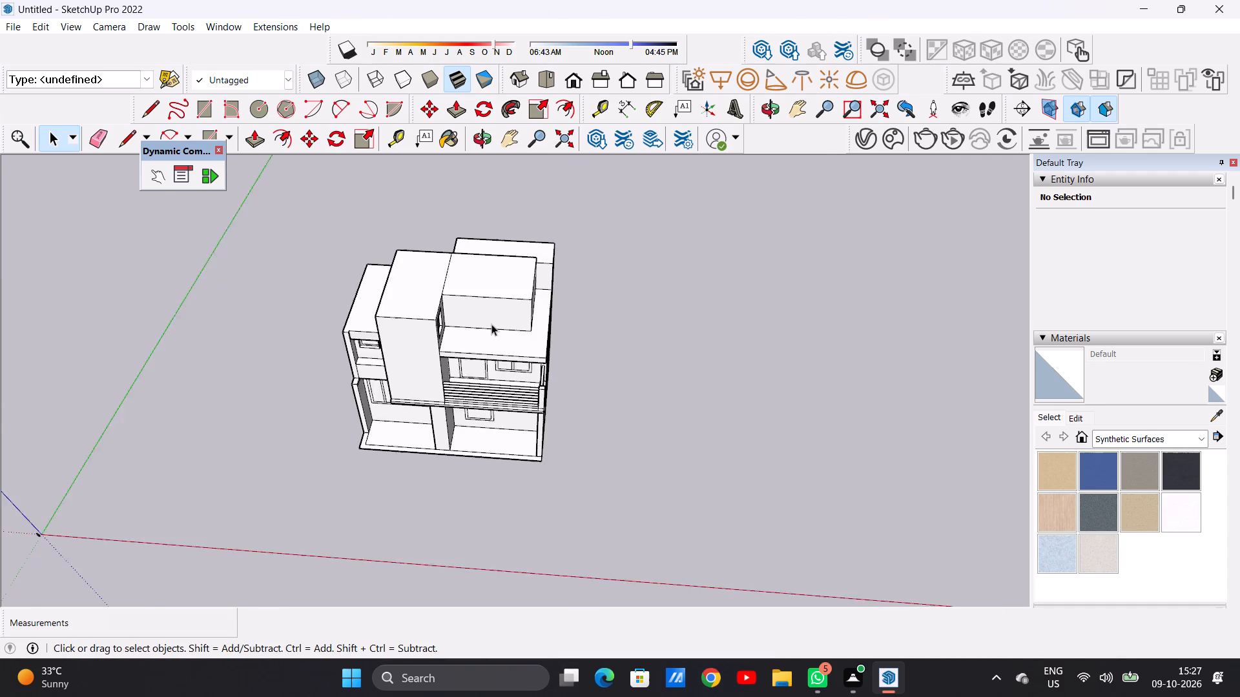
{"action": "scroll", "coordinate": [491, 324], "scroll_direction": "down", "scroll_amount": 2}
{"action": "middle_click_drag", "start_coordinate": [478, 367], "coordinate": [505, 265]}
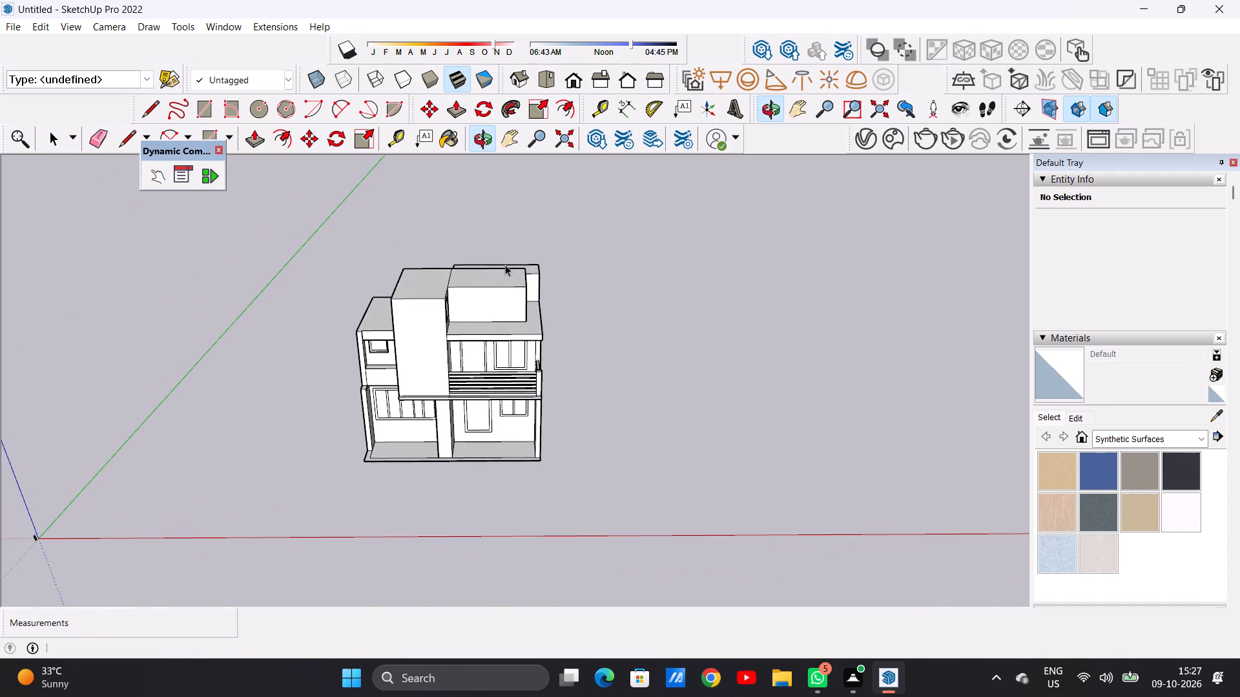
{"action": "scroll", "coordinate": [475, 303], "scroll_direction": "up", "scroll_amount": 4}
{"action": "middle_click_drag", "start_coordinate": [471, 325], "coordinate": [480, 253]}
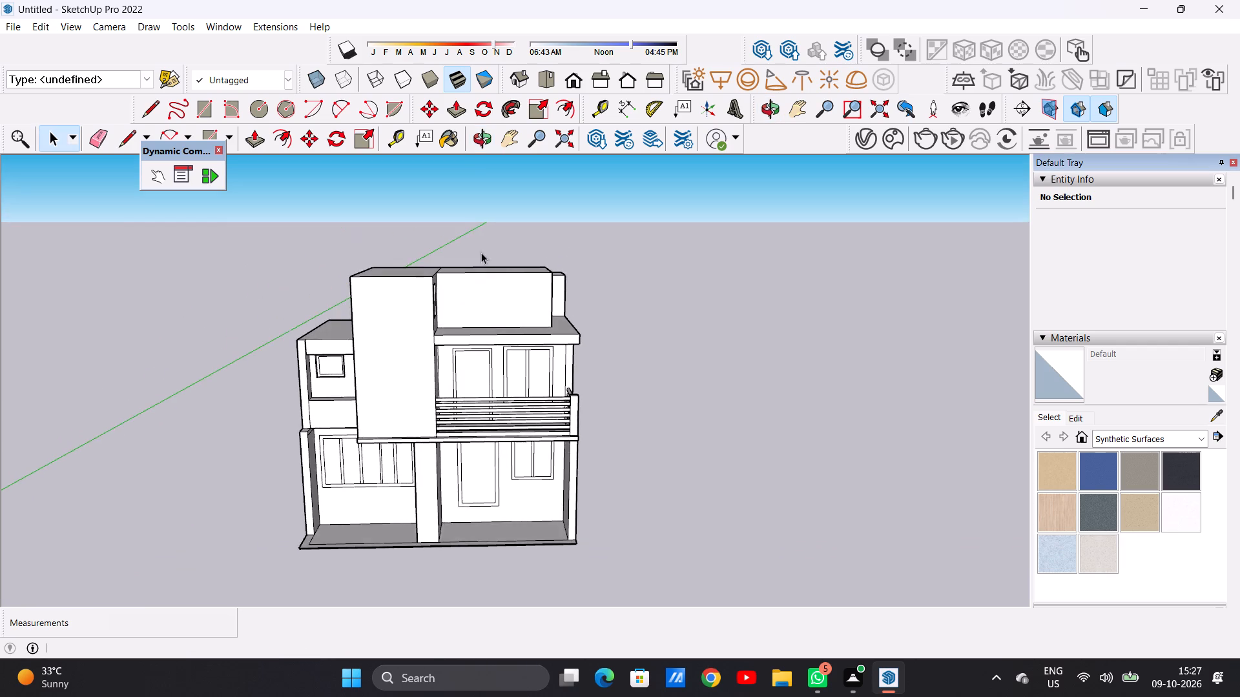
{"action": "scroll", "coordinate": [503, 288], "scroll_direction": "up", "scroll_amount": 5}
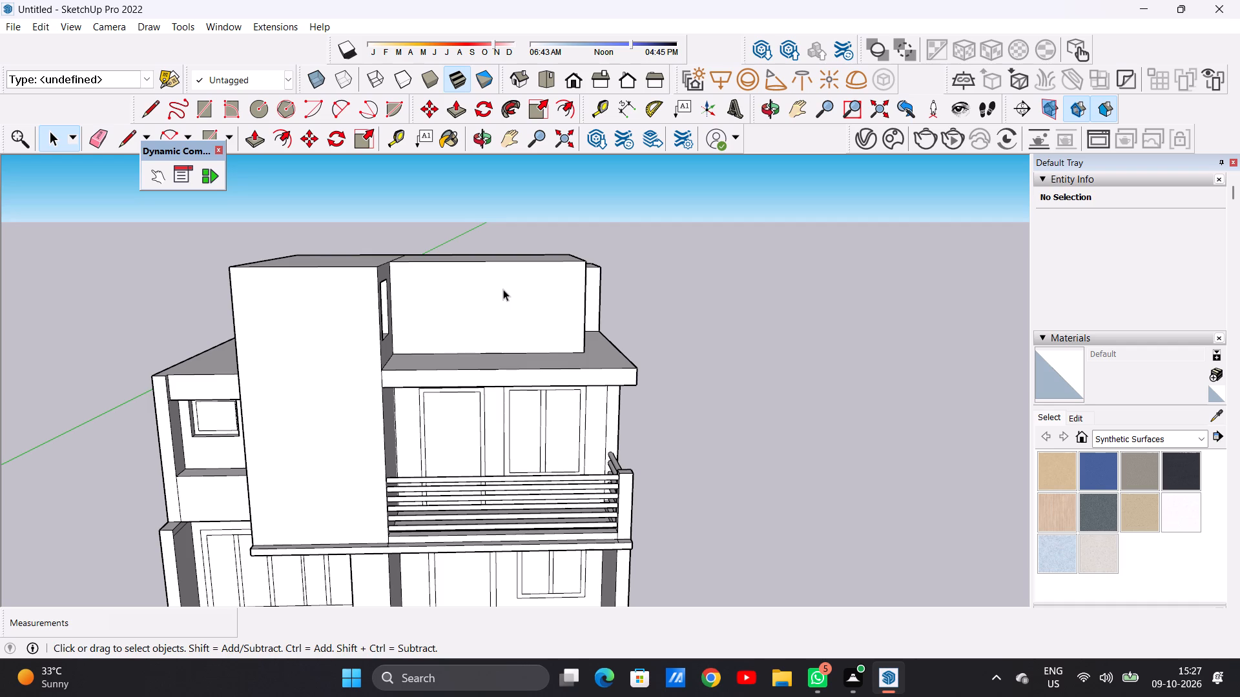
{"action": "scroll", "coordinate": [615, 348], "scroll_direction": "down", "scroll_amount": 3}
{"action": "middle_click_drag", "start_coordinate": [607, 381], "coordinate": [563, 394]}
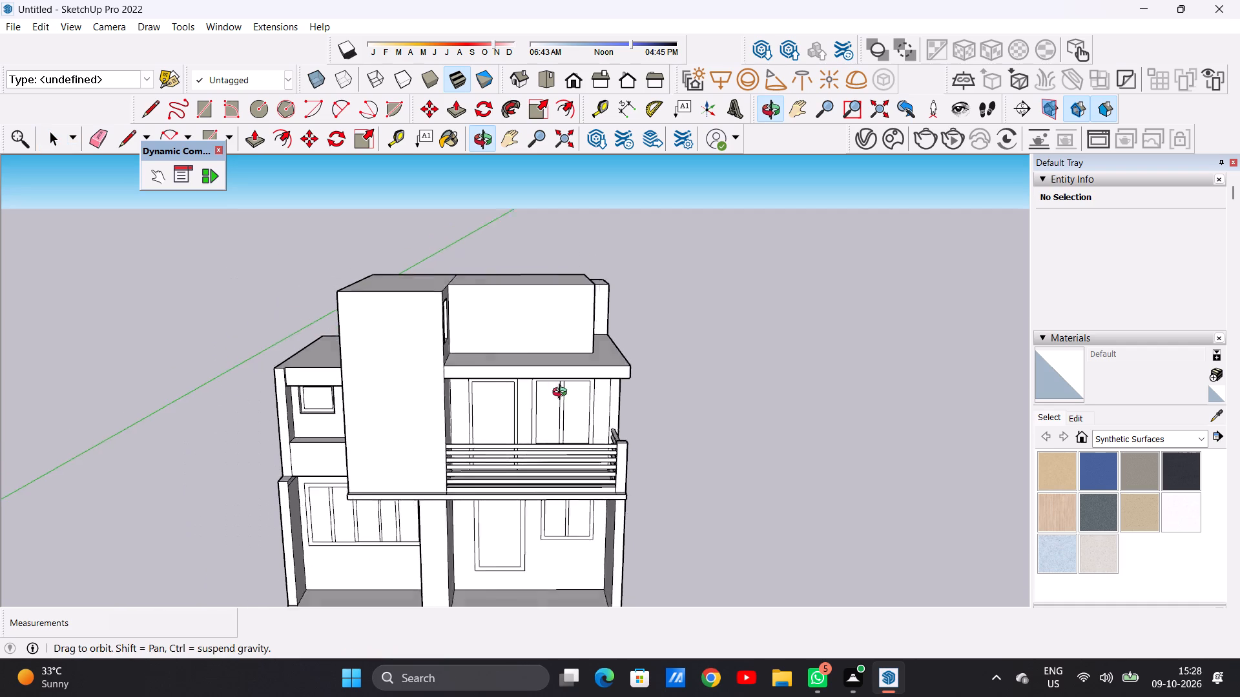
{"action": "middle_click_drag", "start_coordinate": [563, 394], "coordinate": [480, 486]}
{"action": "scroll", "coordinate": [548, 403], "scroll_direction": "up", "scroll_amount": 5}
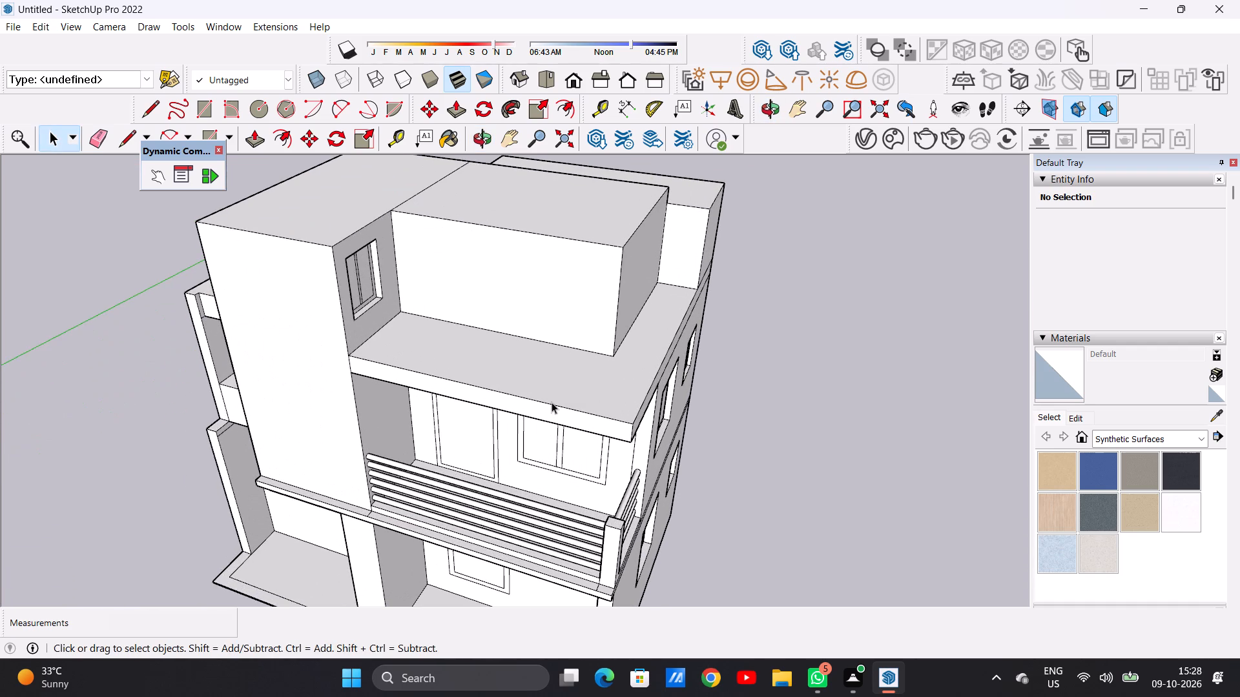
{"action": "scroll", "coordinate": [623, 390], "scroll_direction": "up", "scroll_amount": 1}
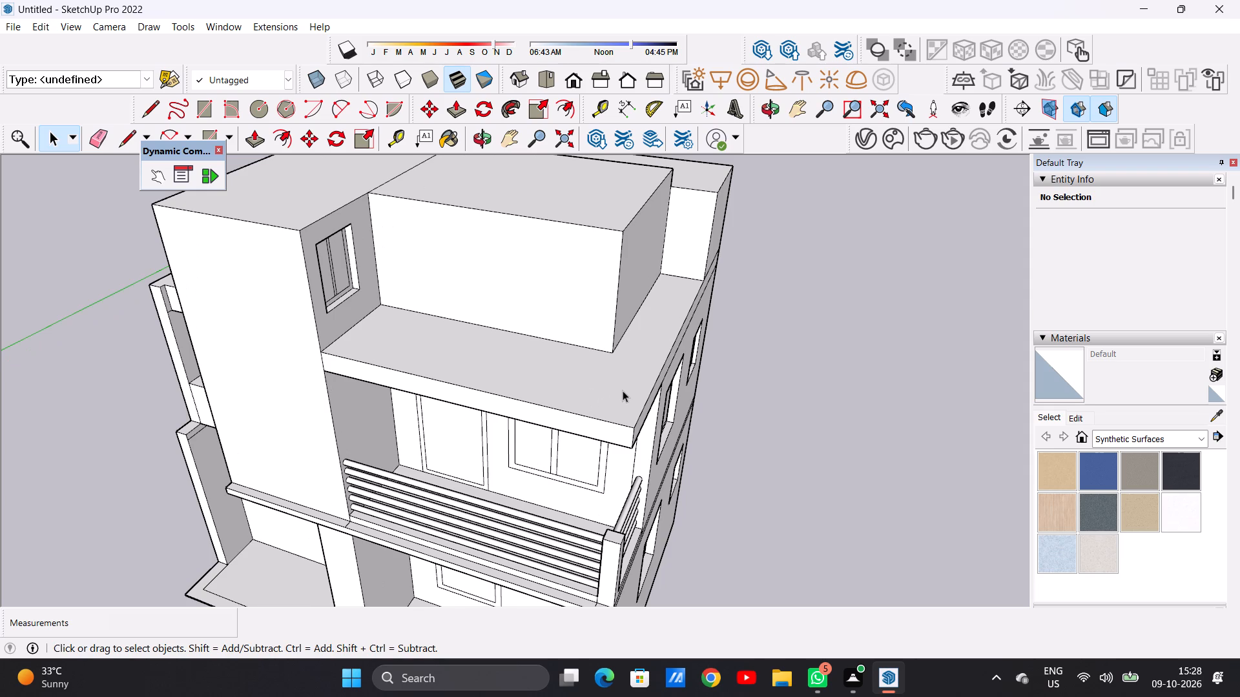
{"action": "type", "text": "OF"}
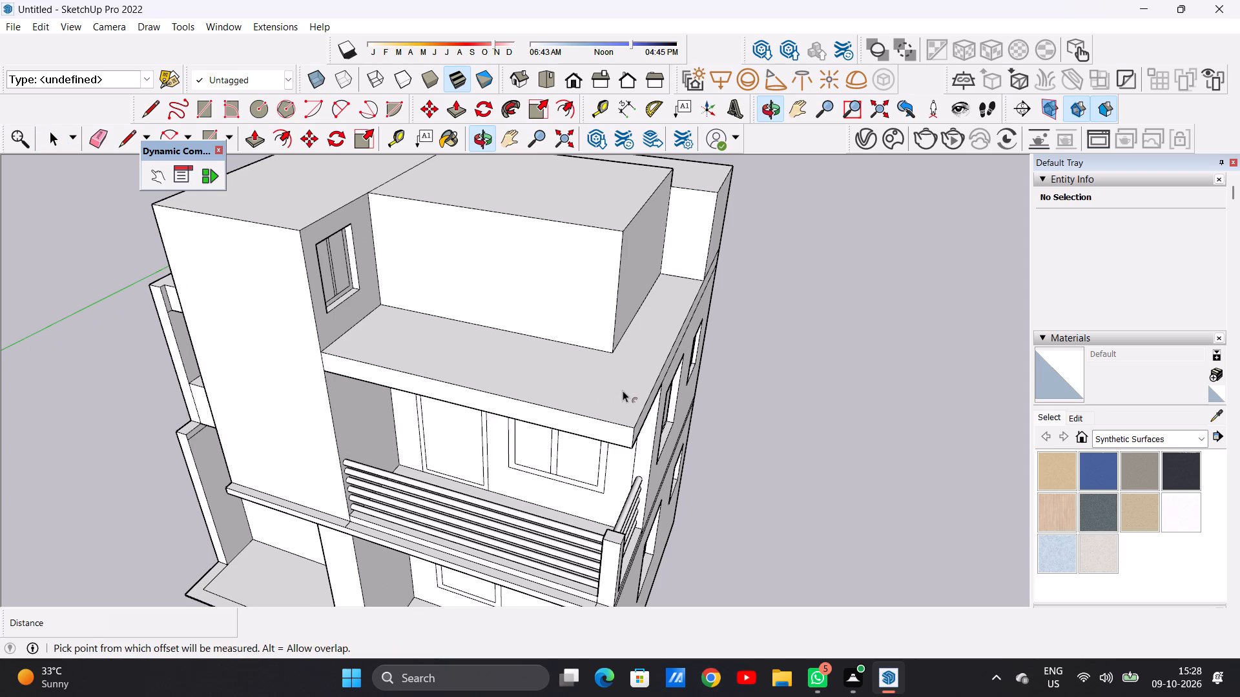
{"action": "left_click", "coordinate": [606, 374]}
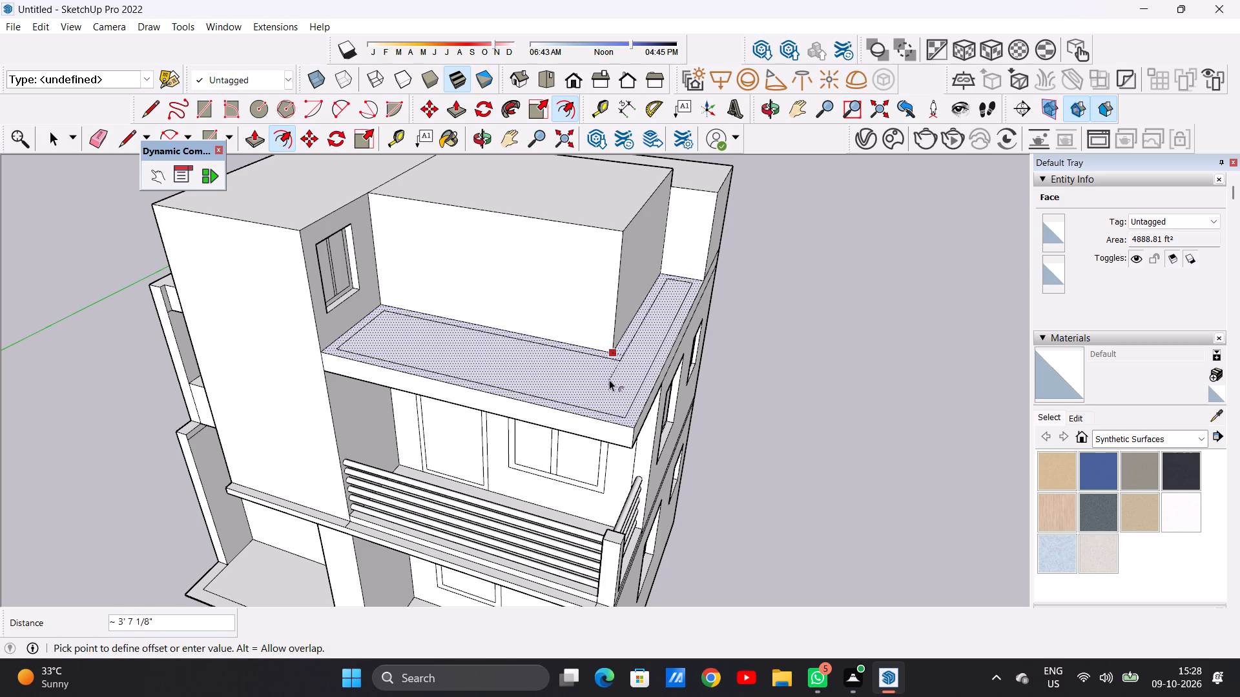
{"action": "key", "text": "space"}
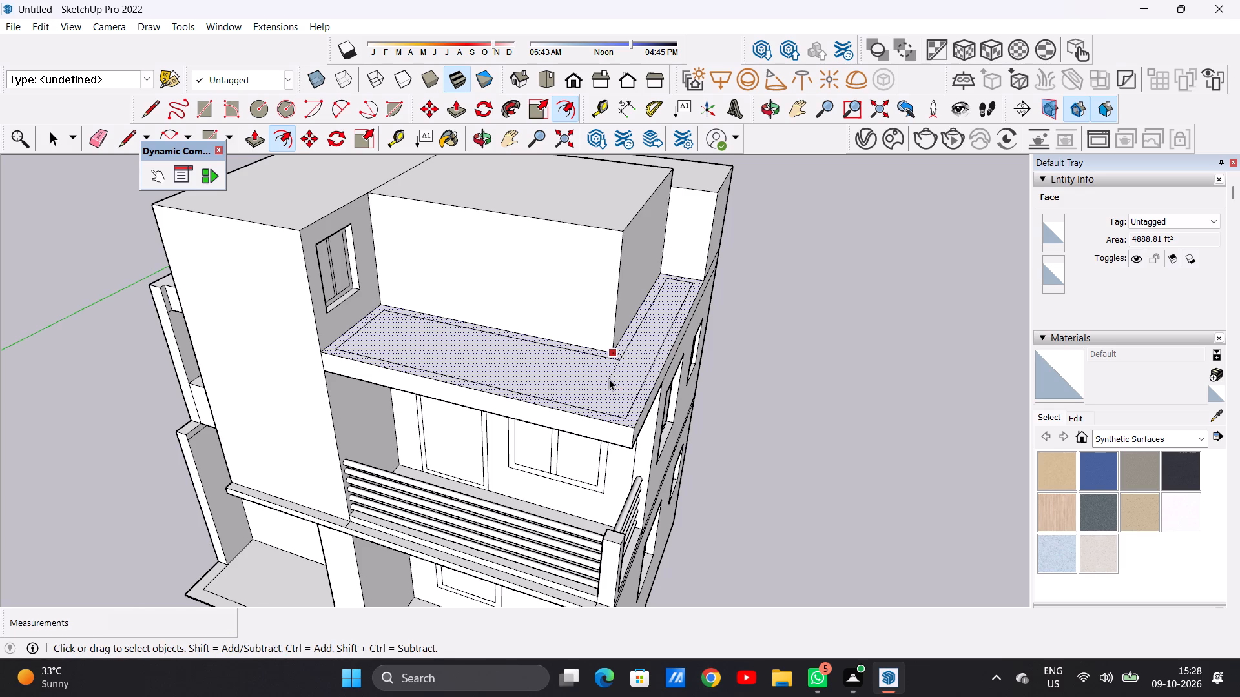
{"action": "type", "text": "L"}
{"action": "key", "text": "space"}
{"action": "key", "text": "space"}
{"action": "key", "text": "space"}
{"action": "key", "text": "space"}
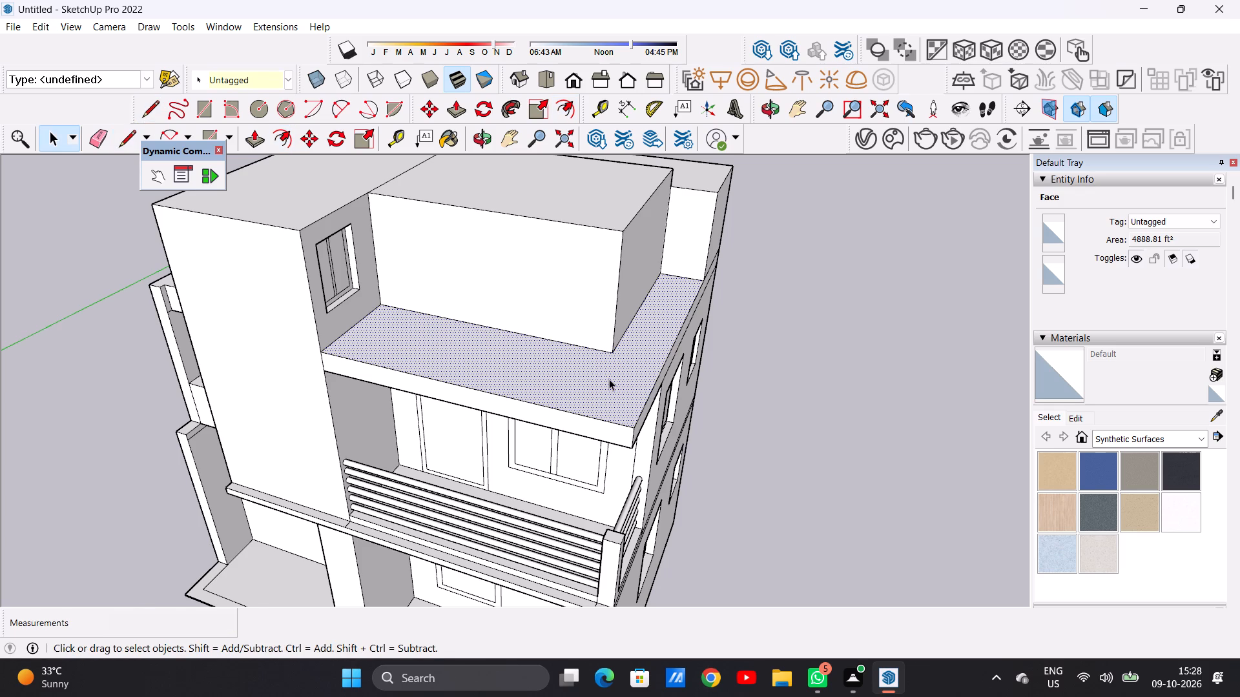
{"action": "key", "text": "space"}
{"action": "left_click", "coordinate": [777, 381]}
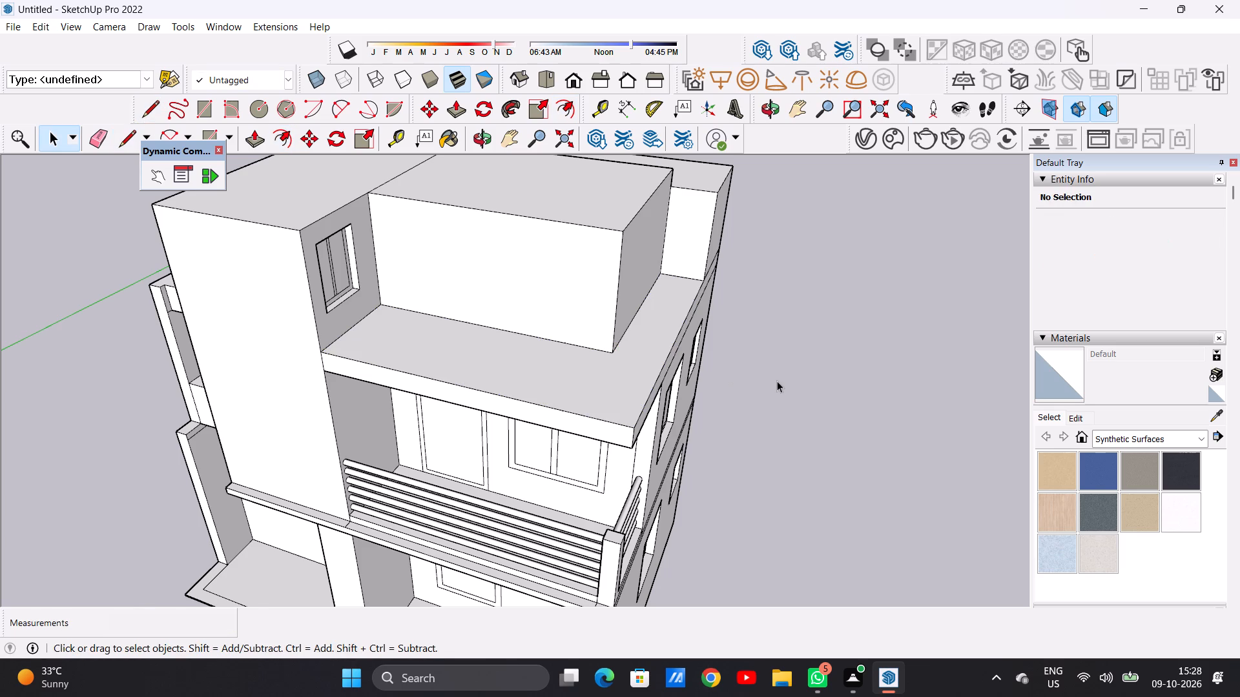
Draw two connected lines, about 96' 8" and 100' 10" long, just inside the outer edges of the roof above the balcony.
{"action": "key", "text": "l"}
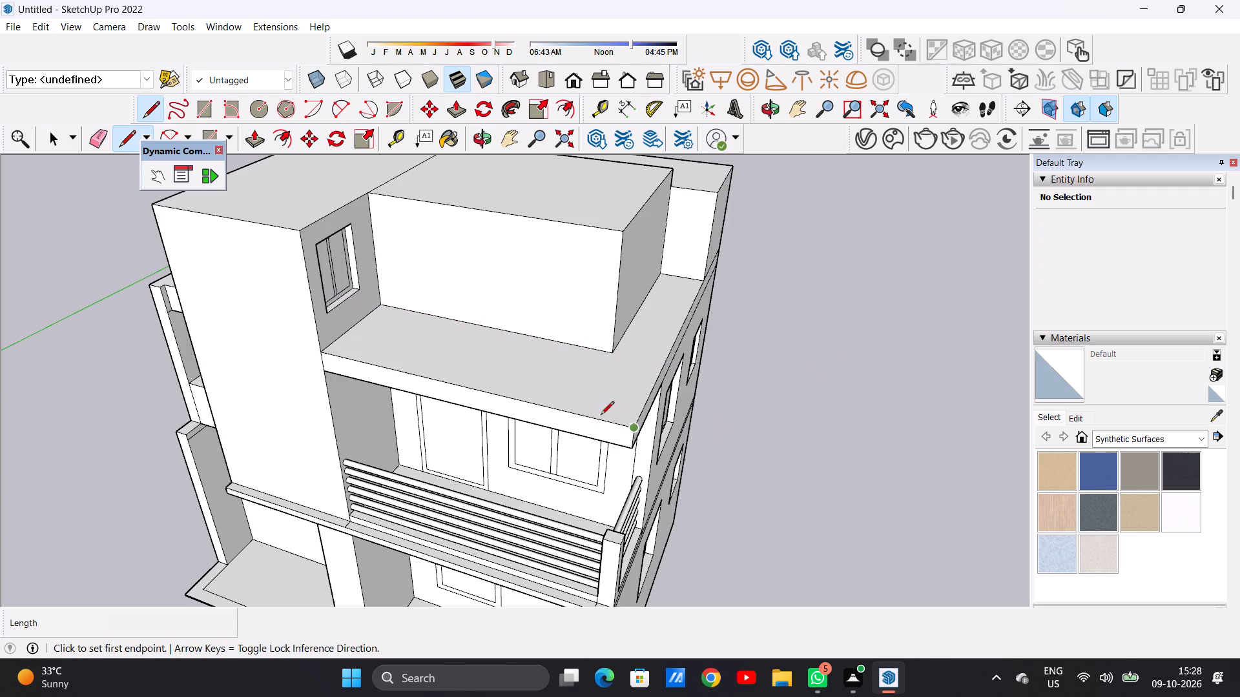
{"action": "middle_click_drag", "start_coordinate": [566, 407], "coordinate": [584, 472]}
{"action": "scroll", "coordinate": [712, 267], "scroll_direction": "up", "scroll_amount": 4}
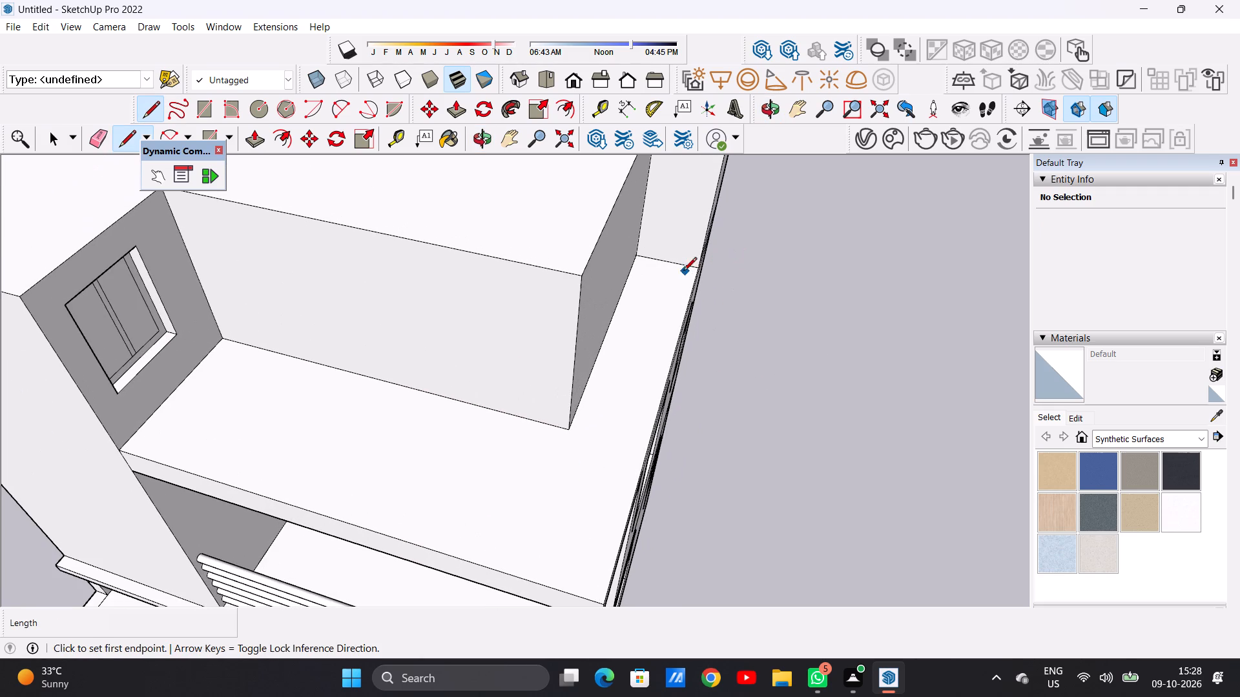
{"action": "left_click", "coordinate": [686, 268]}
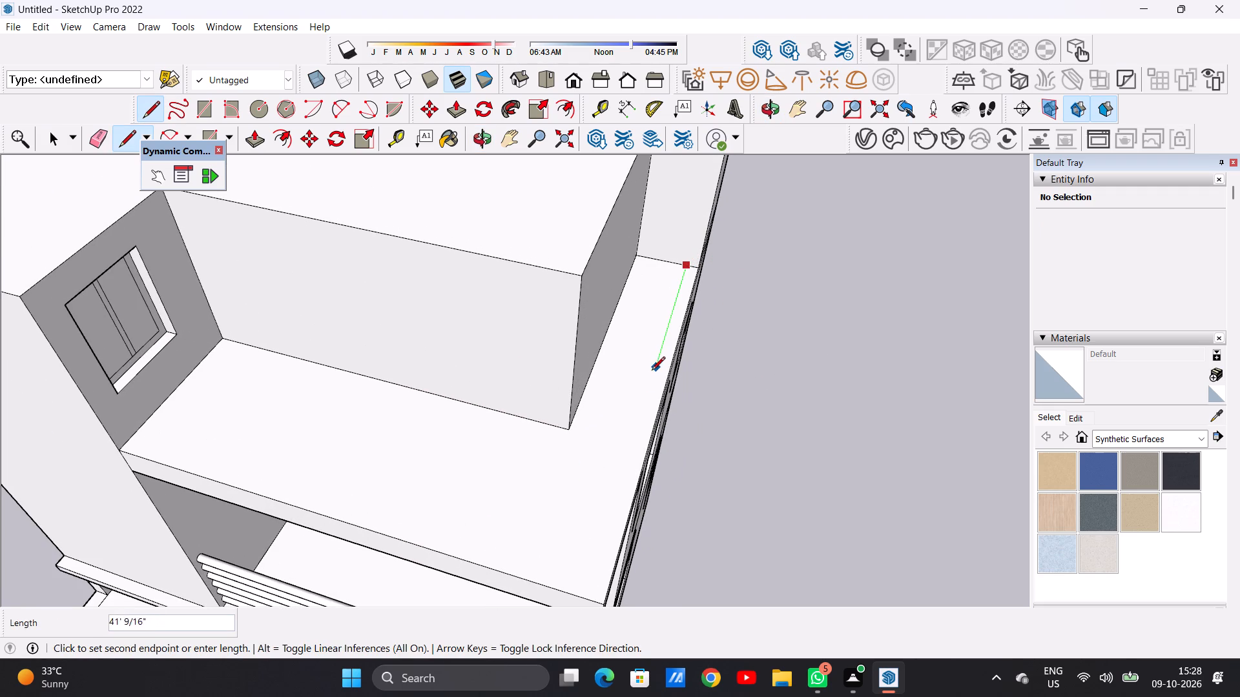
{"action": "left_click", "coordinate": [595, 576]}
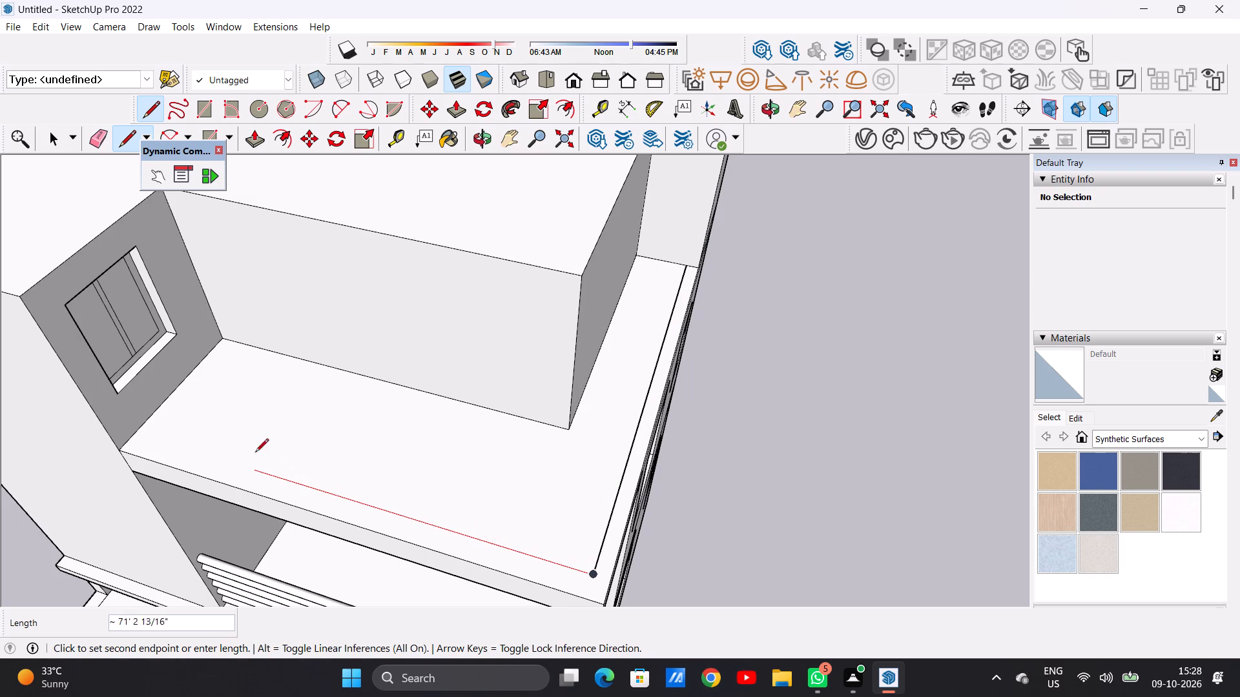
{"action": "left_click", "coordinate": [136, 432]}
{"action": "key", "text": "space"}
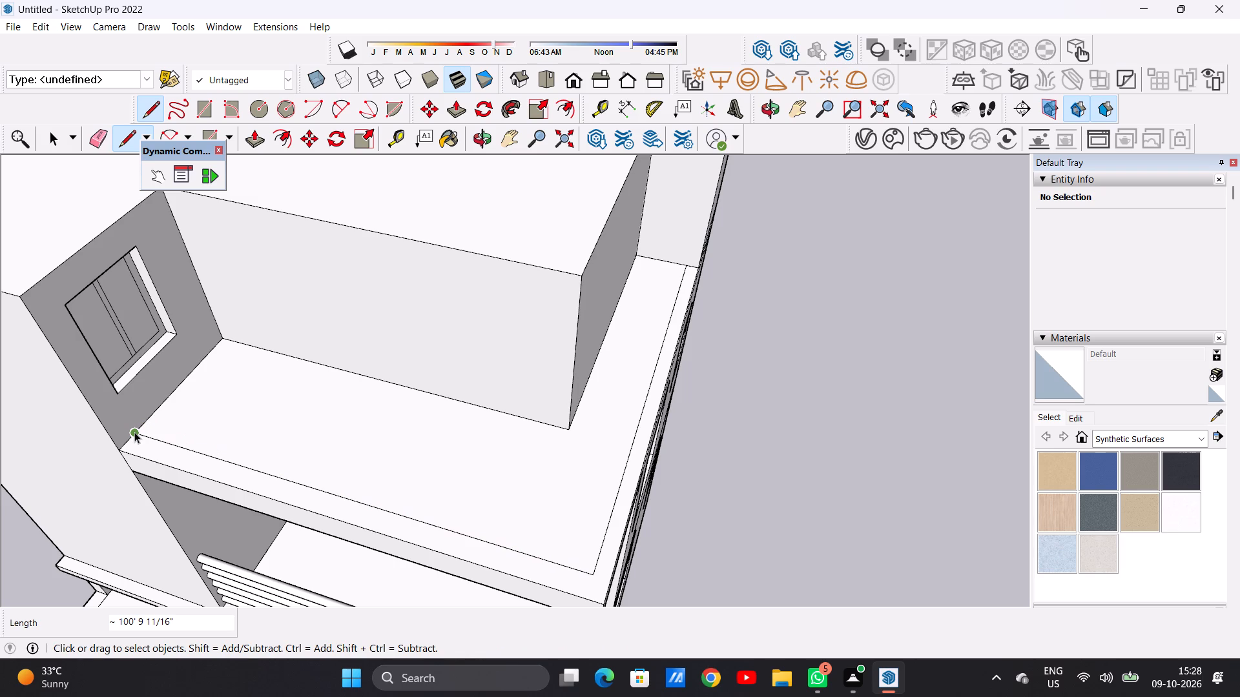
Push/Pull the narrow L-shaped strip along the roof's outer edge up about 2' 6" to form a parapet.
{"action": "scroll", "coordinate": [368, 437], "scroll_direction": "down", "scroll_amount": 7}
{"action": "middle_click_drag", "start_coordinate": [440, 530], "coordinate": [443, 460]}
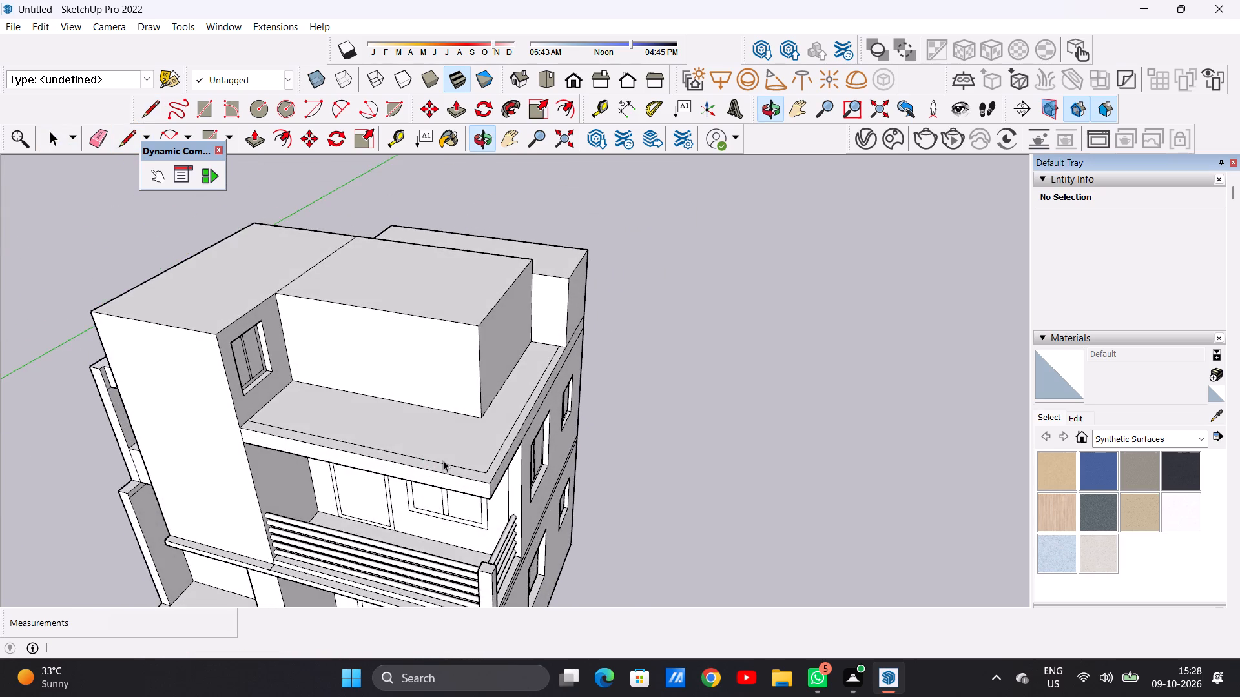
{"action": "scroll", "coordinate": [468, 463], "scroll_direction": "up", "scroll_amount": 9}
{"action": "key", "text": "p"}
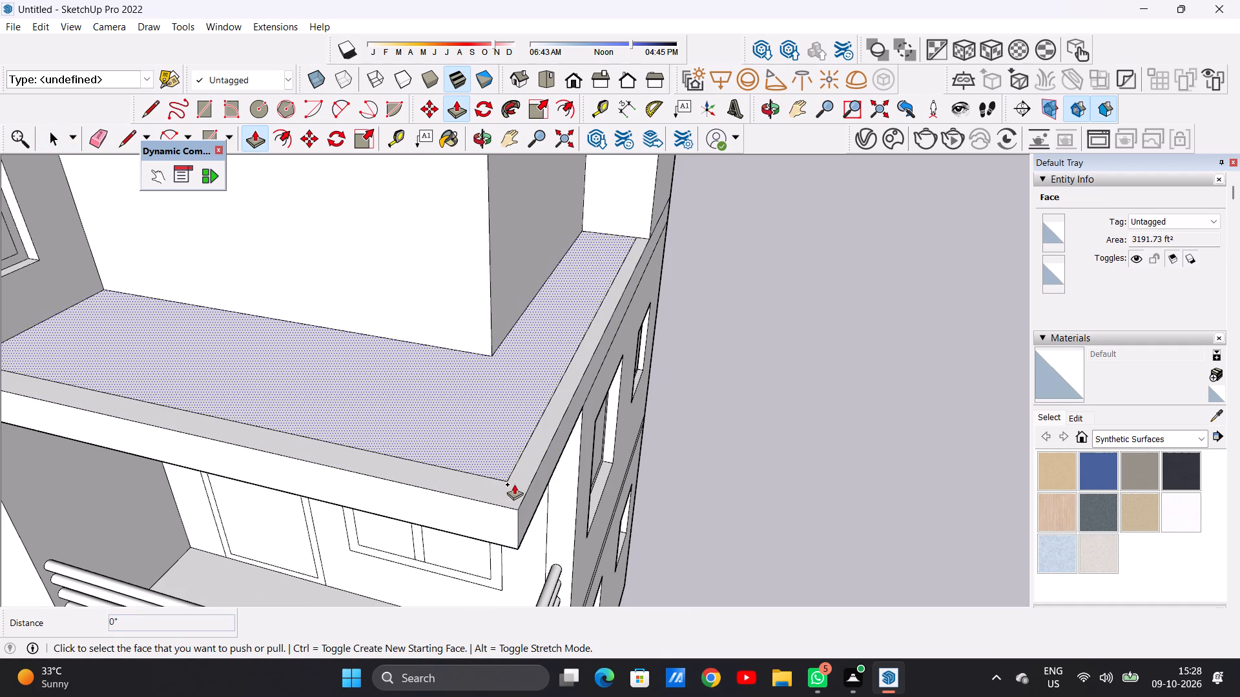
{"action": "left_click", "coordinate": [514, 484]}
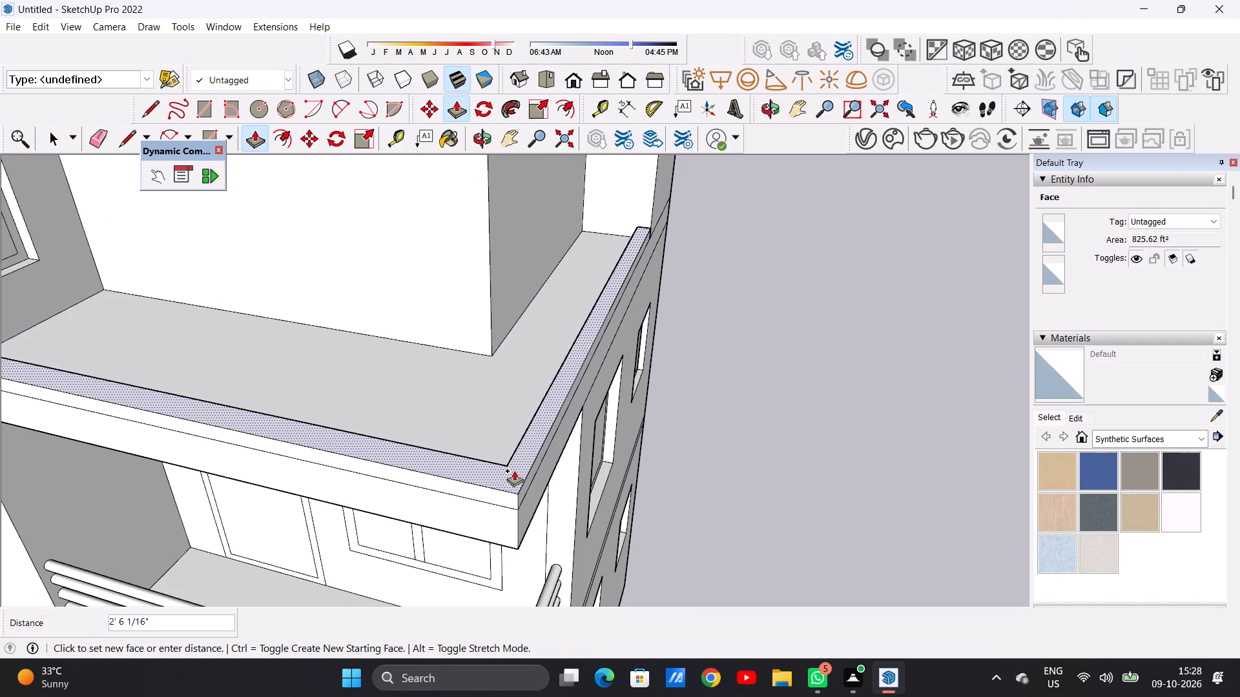
{"action": "left_click", "coordinate": [514, 470]}
{"action": "key", "text": "space"}
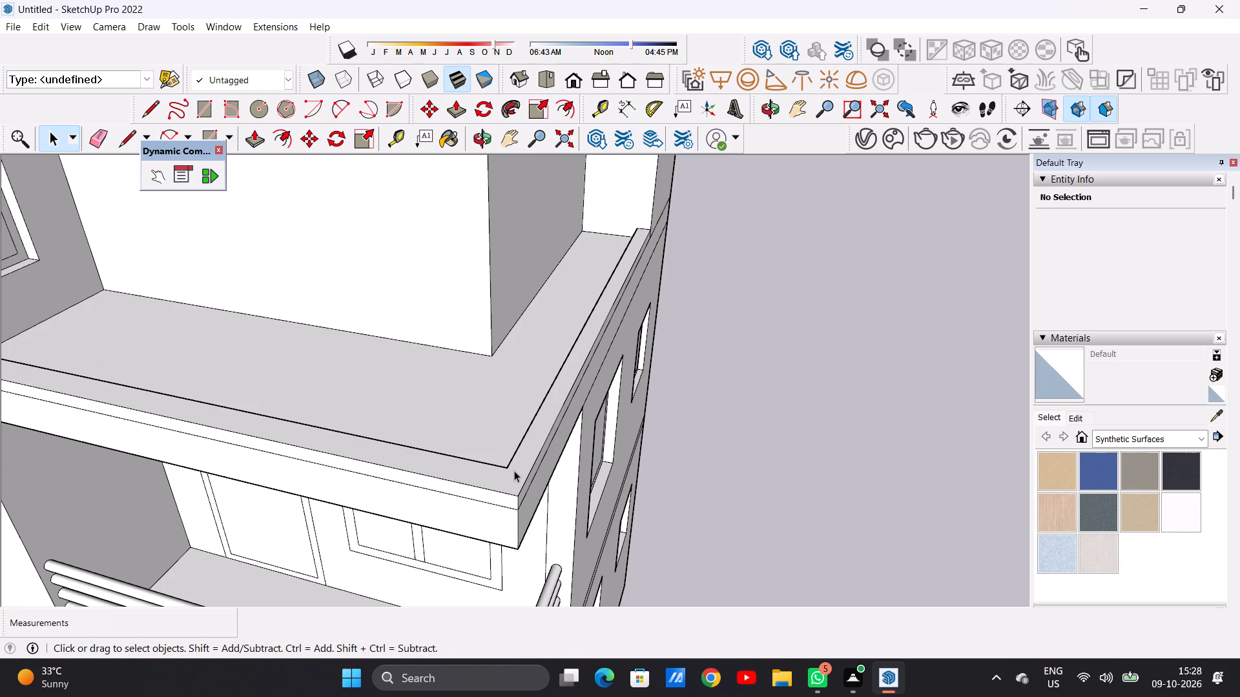
Examine the new roof-edge parapet and the terrace around the rooftop block from the front and from above.
{"action": "scroll", "coordinate": [501, 466], "scroll_direction": "down", "scroll_amount": 11}
{"action": "middle_click_drag", "start_coordinate": [471, 454], "coordinate": [565, 525]}
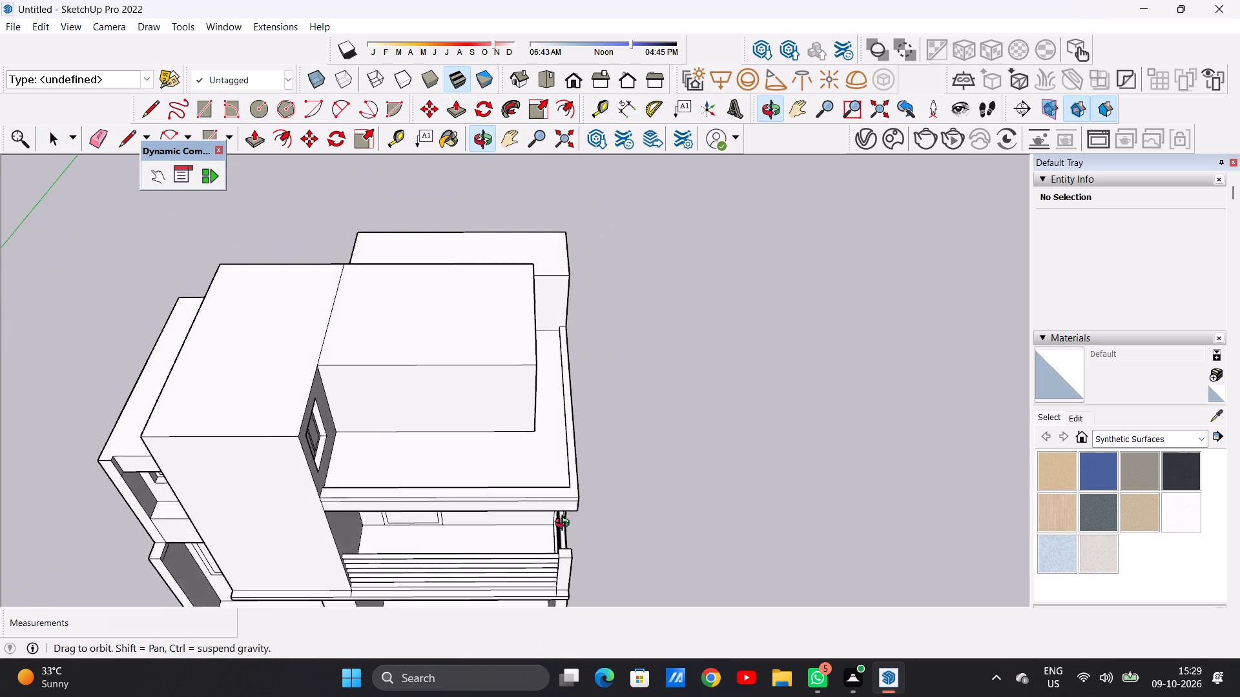
{"action": "middle_click_drag", "start_coordinate": [565, 525], "coordinate": [661, 416]}
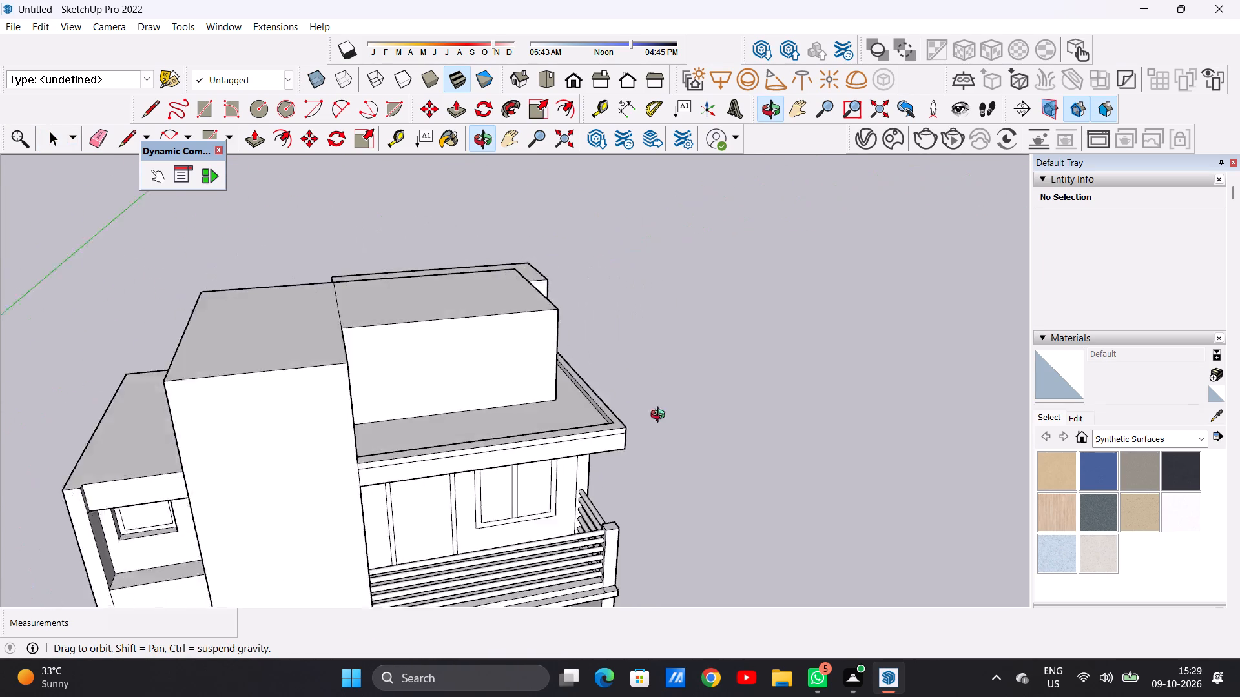
{"action": "middle_click_drag", "start_coordinate": [661, 416], "coordinate": [505, 527]}
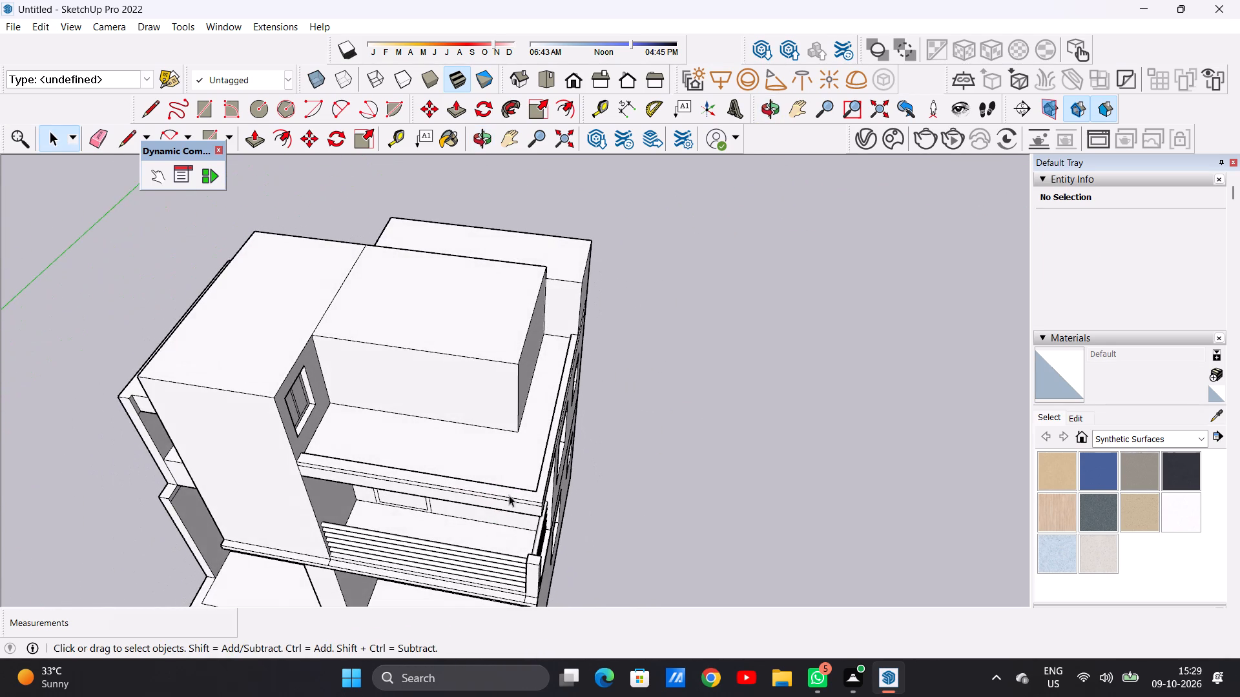
{"action": "scroll", "coordinate": [511, 492], "scroll_direction": "down", "scroll_amount": 5}
{"action": "scroll", "coordinate": [535, 498], "scroll_direction": "up", "scroll_amount": 8}
{"action": "middle_click_drag", "start_coordinate": [477, 452], "coordinate": [539, 551]}
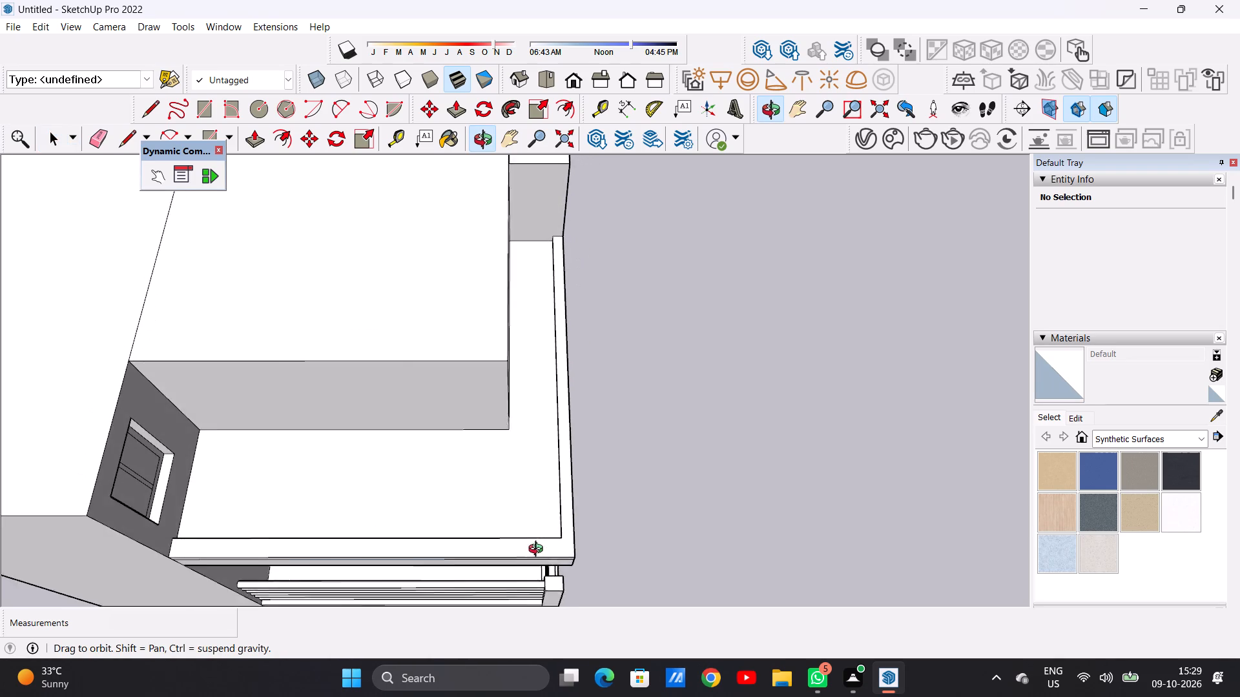
{"action": "middle_click_drag", "start_coordinate": [539, 551], "coordinate": [539, 552]}
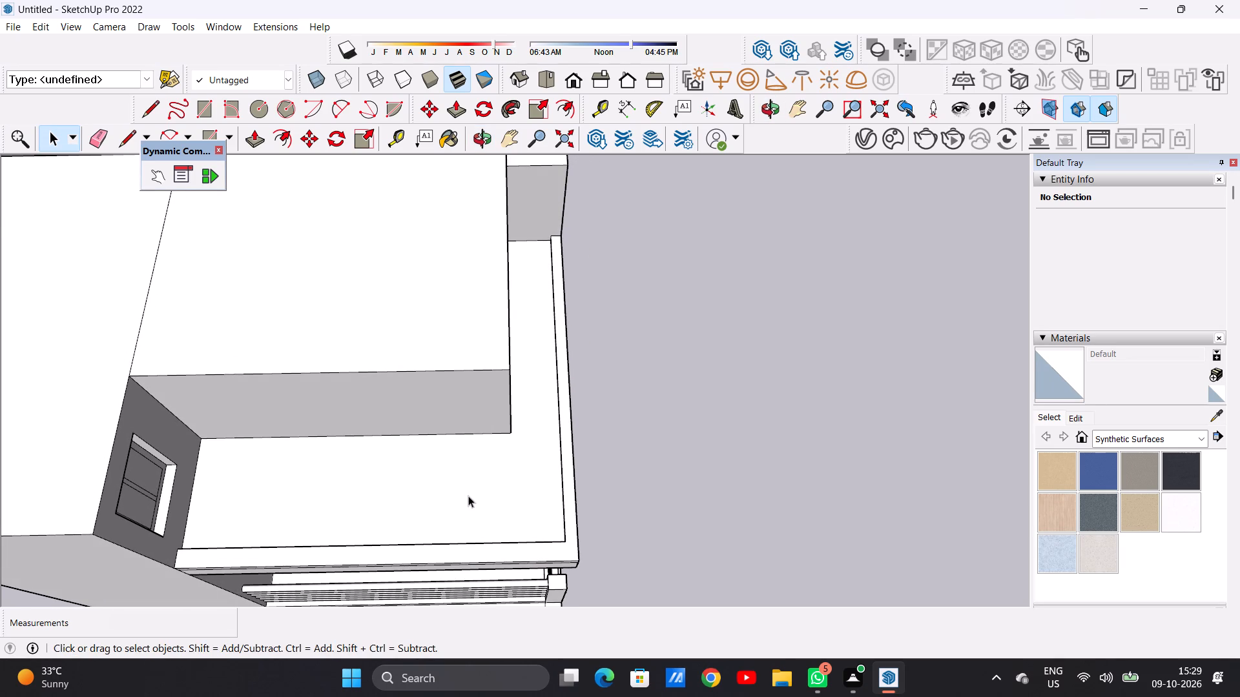
{"action": "scroll", "coordinate": [468, 496], "scroll_direction": "down", "scroll_amount": 2}
{"action": "scroll", "coordinate": [415, 522], "scroll_direction": "up", "scroll_amount": 1}
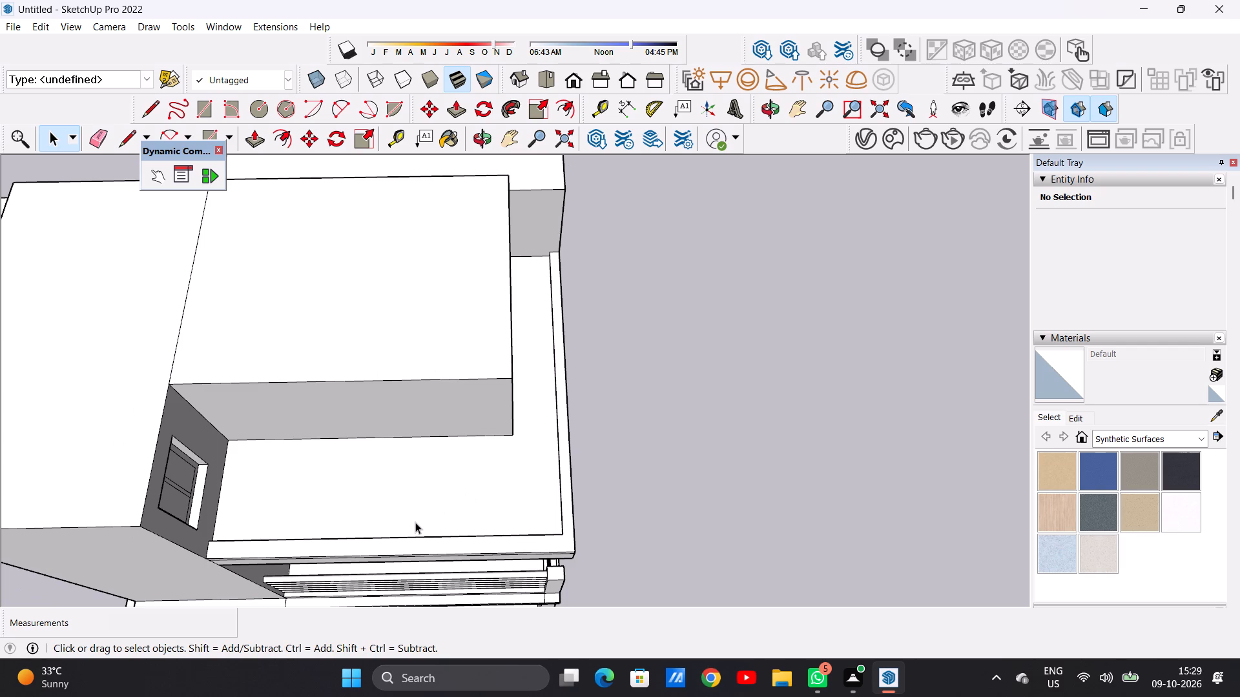
{"action": "scroll", "coordinate": [451, 512], "scroll_direction": "down", "scroll_amount": 8}
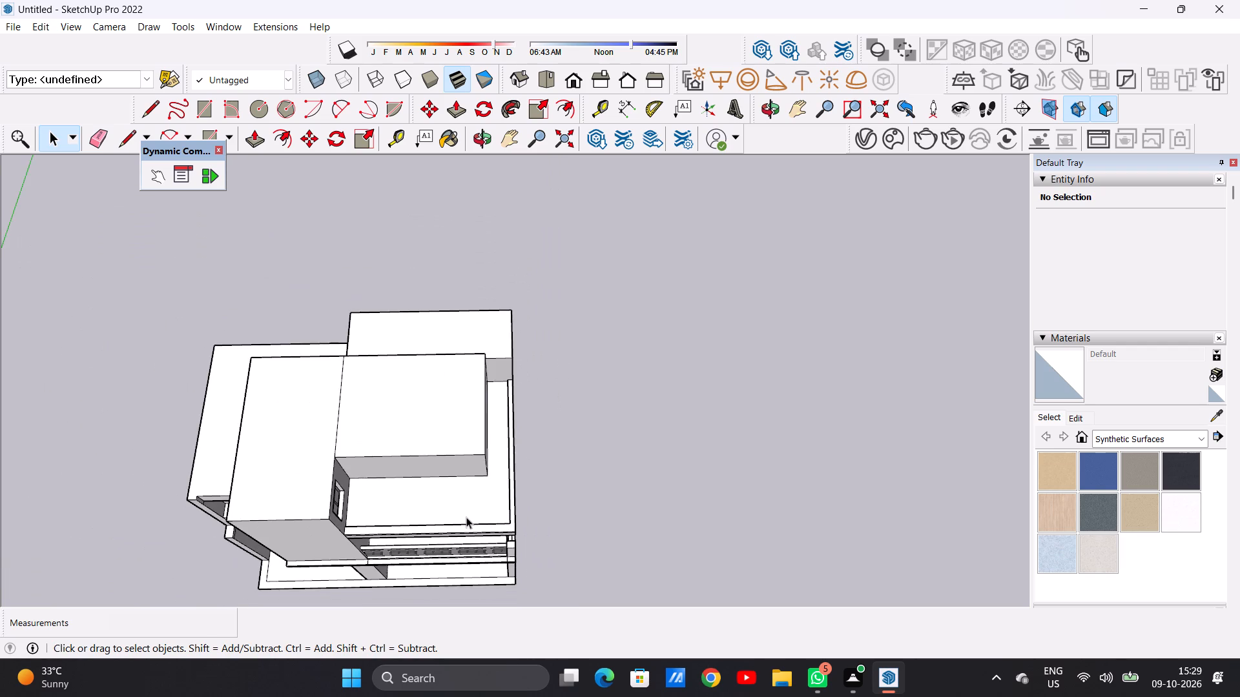
Examine the villa from the front and the tower side, comparing the lower side-wing roof with the parapeted roof.
{"action": "middle_click_drag", "start_coordinate": [466, 517], "coordinate": [438, 394]}
{"action": "scroll", "coordinate": [343, 545], "scroll_direction": "down", "scroll_amount": 7}
{"action": "middle_click_drag", "start_coordinate": [364, 547], "coordinate": [386, 485]}
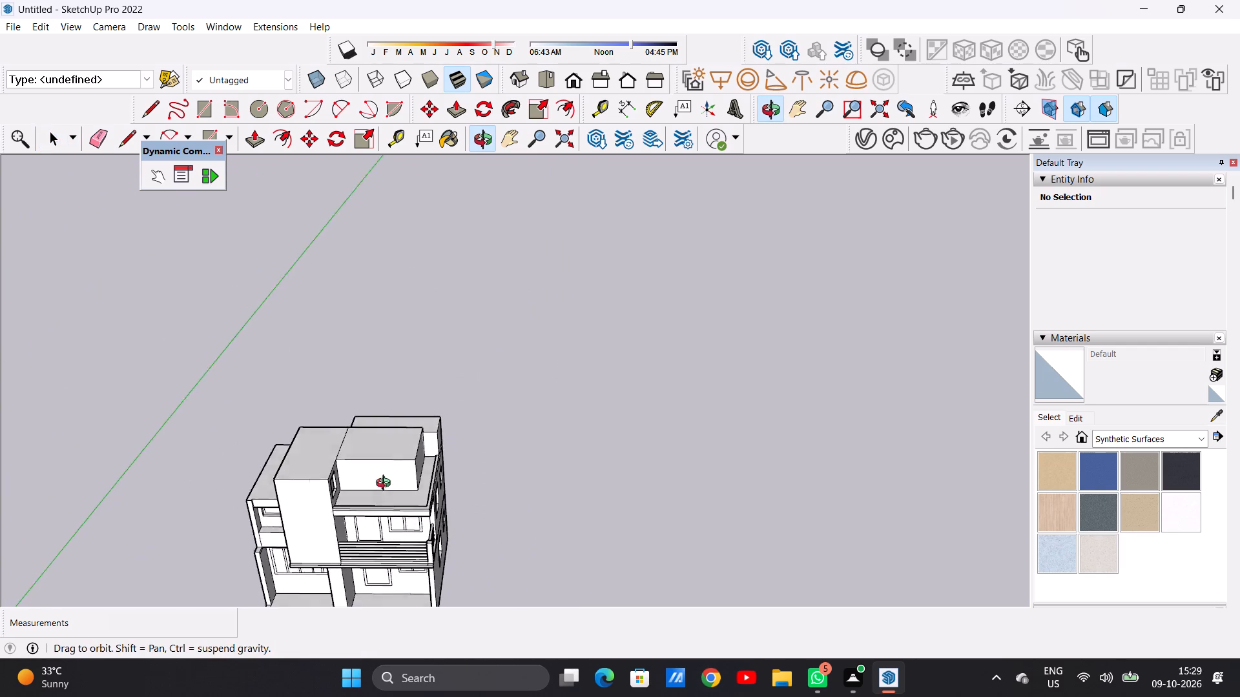
{"action": "middle_click_drag", "start_coordinate": [386, 485], "coordinate": [376, 434]}
{"action": "scroll", "coordinate": [401, 412], "scroll_direction": "up", "scroll_amount": 6}
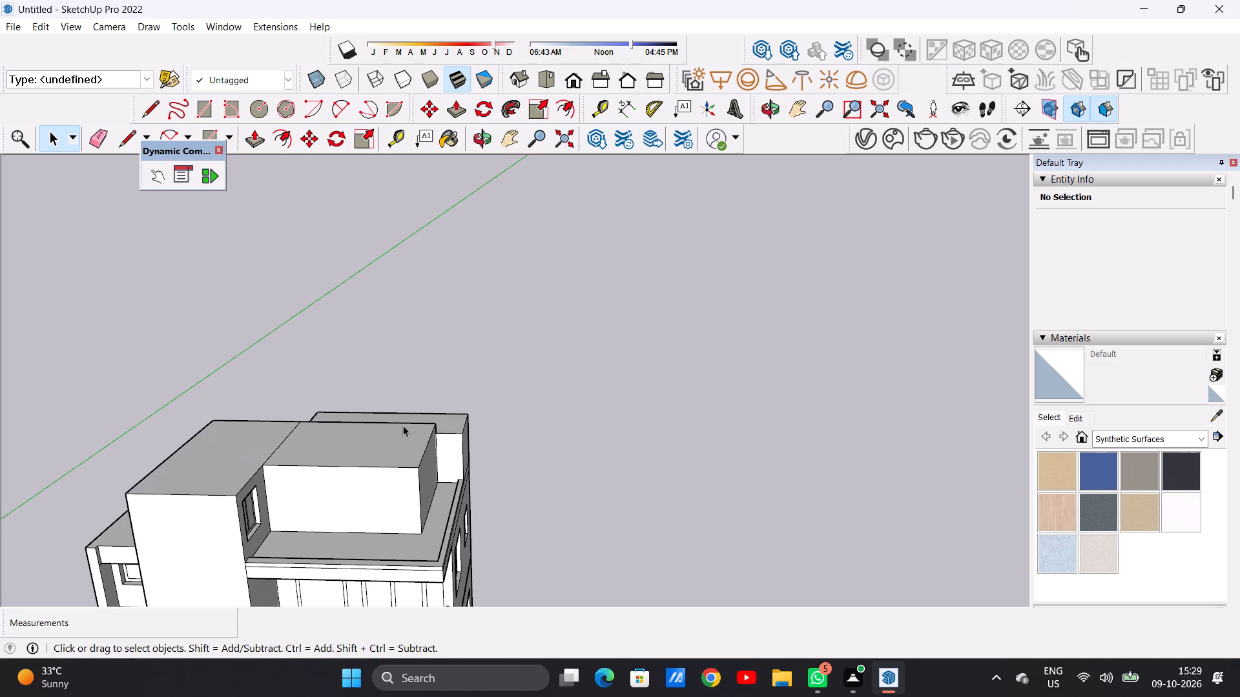
{"action": "scroll", "coordinate": [432, 431], "scroll_direction": "down", "scroll_amount": 5}
{"action": "scroll", "coordinate": [296, 491], "scroll_direction": "up", "scroll_amount": 2}
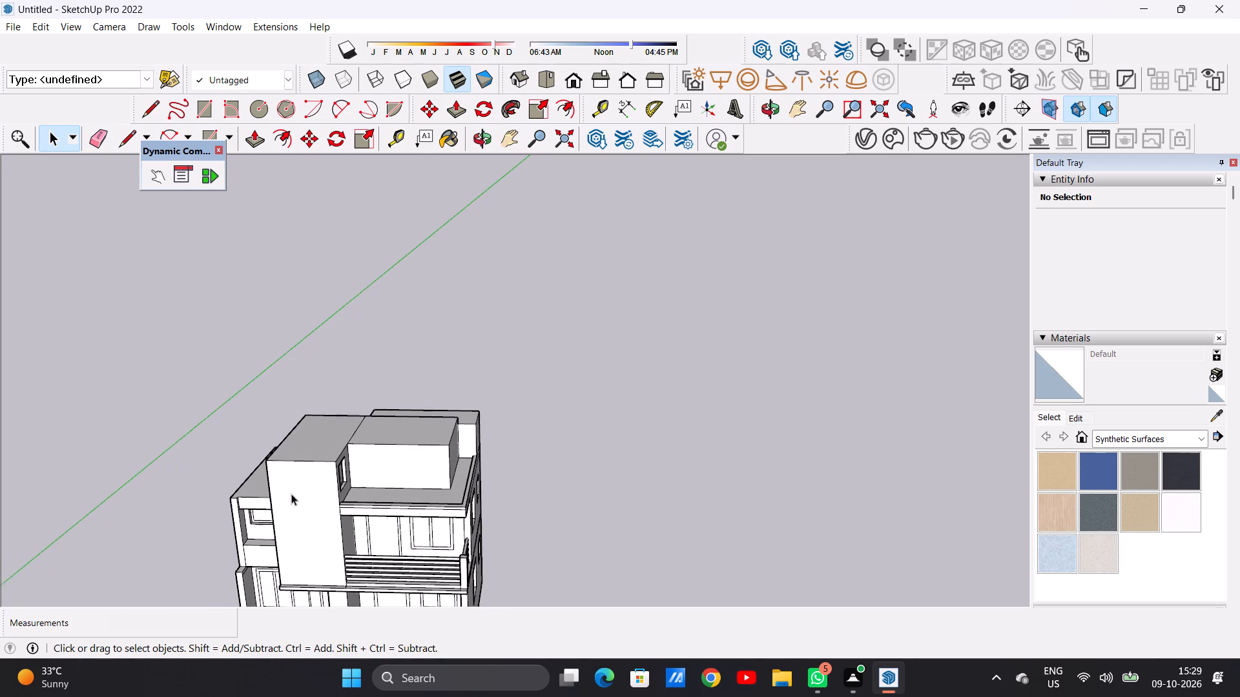
{"action": "scroll", "coordinate": [291, 494], "scroll_direction": "up", "scroll_amount": 2}
{"action": "middle_click_drag", "start_coordinate": [237, 494], "coordinate": [364, 445]}
{"action": "scroll", "coordinate": [364, 445], "scroll_direction": "up", "scroll_amount": 1}
{"action": "scroll", "coordinate": [364, 445], "scroll_direction": "down", "scroll_amount": 9}
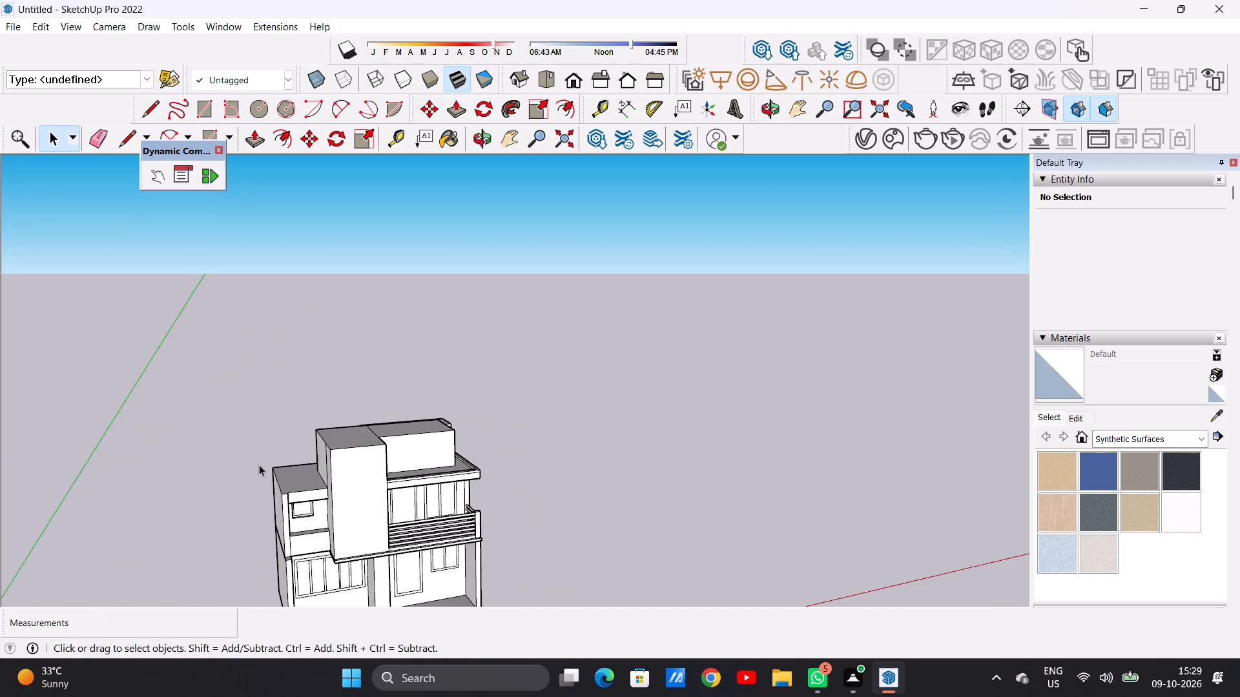
{"action": "middle_click_drag", "start_coordinate": [259, 465], "coordinate": [362, 485]}
{"action": "scroll", "coordinate": [342, 494], "scroll_direction": "up", "scroll_amount": 14}
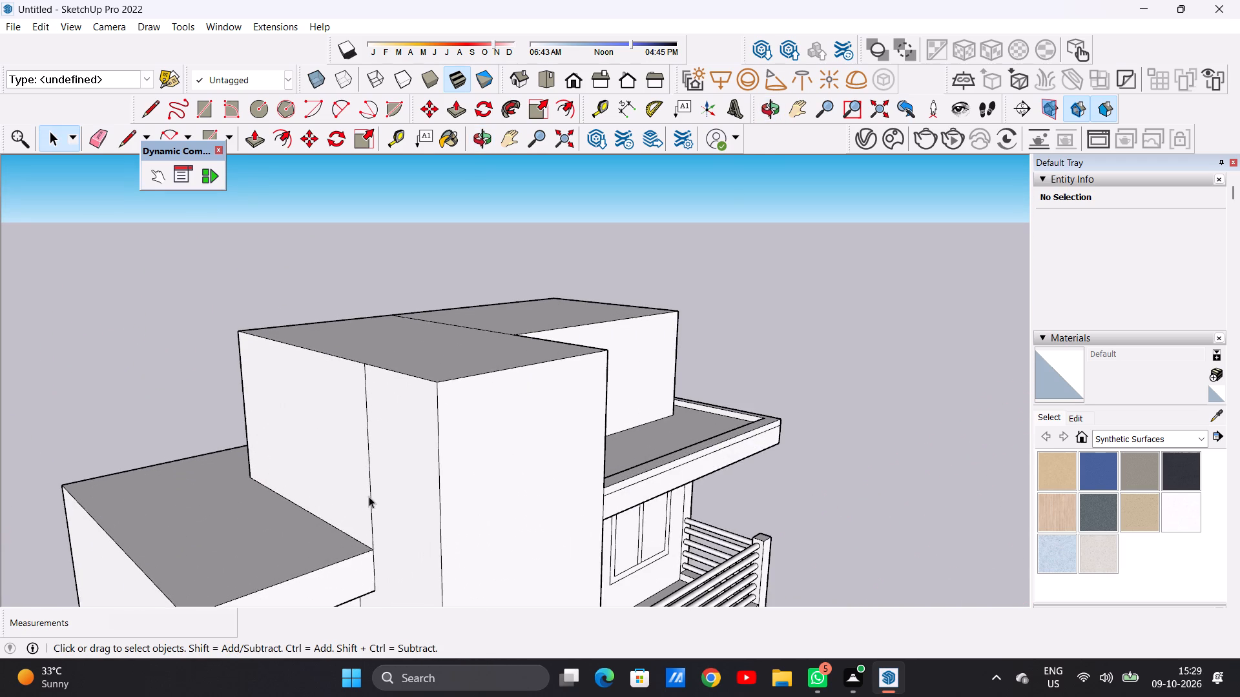
{"action": "scroll", "coordinate": [372, 494], "scroll_direction": "down", "scroll_amount": 7}
{"action": "middle_click_drag", "start_coordinate": [367, 497], "coordinate": [336, 541]}
{"action": "scroll", "coordinate": [323, 540], "scroll_direction": "up", "scroll_amount": 1}
{"action": "scroll", "coordinate": [323, 540], "scroll_direction": "down", "scroll_amount": 1}
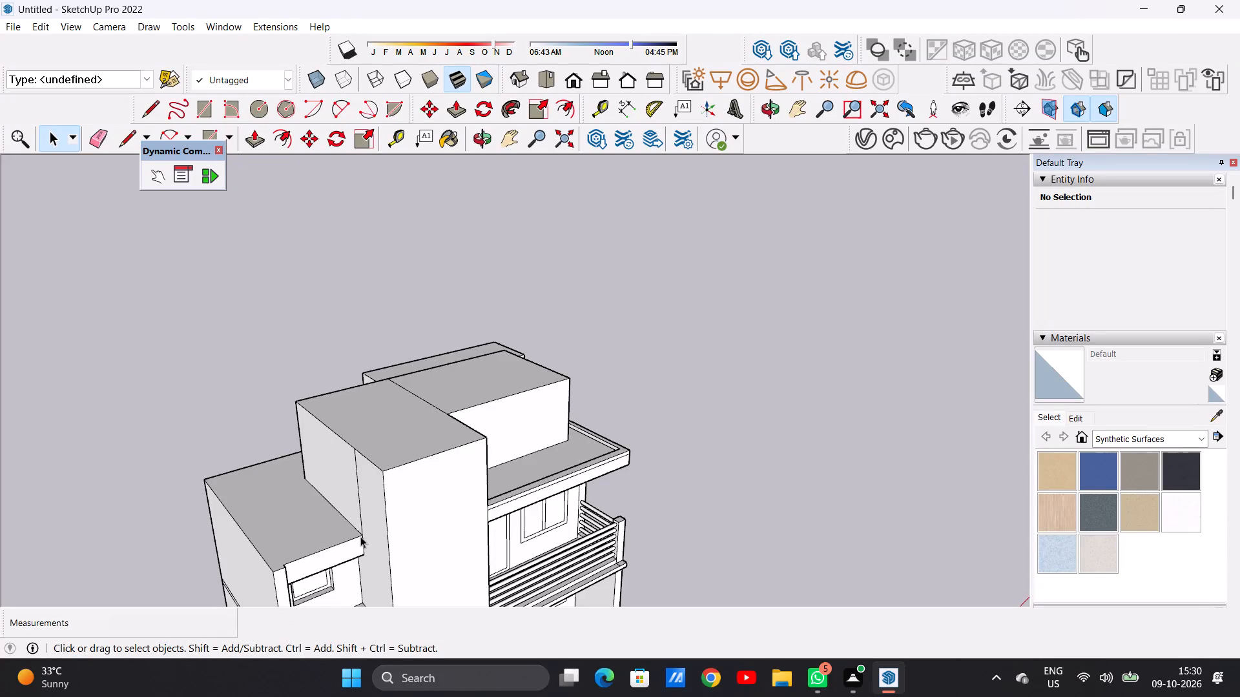
Examine the side-wing roof and its junction with the tower from above and from the front.
{"action": "scroll", "coordinate": [352, 523], "scroll_direction": "down", "scroll_amount": 8}
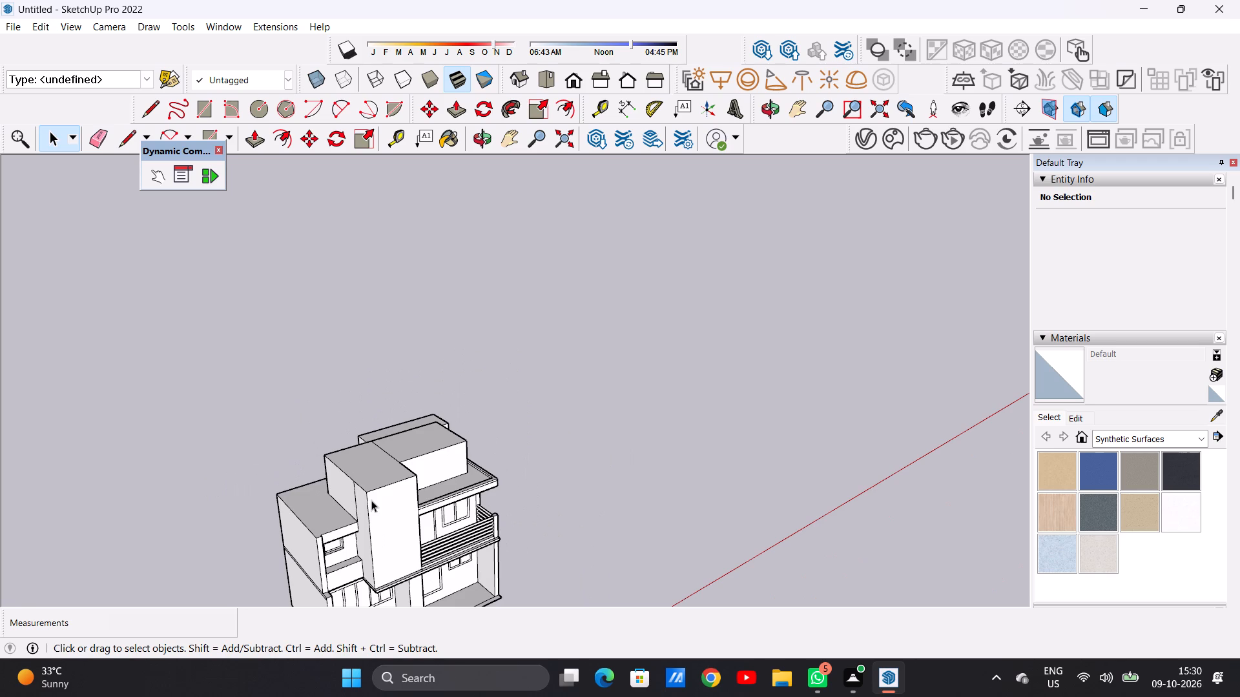
{"action": "middle_click_drag", "start_coordinate": [370, 501], "coordinate": [223, 428]}
{"action": "scroll", "coordinate": [314, 458], "scroll_direction": "up", "scroll_amount": 9}
{"action": "scroll", "coordinate": [308, 486], "scroll_direction": "down", "scroll_amount": 1}
{"action": "scroll", "coordinate": [309, 485], "scroll_direction": "up", "scroll_amount": 3}
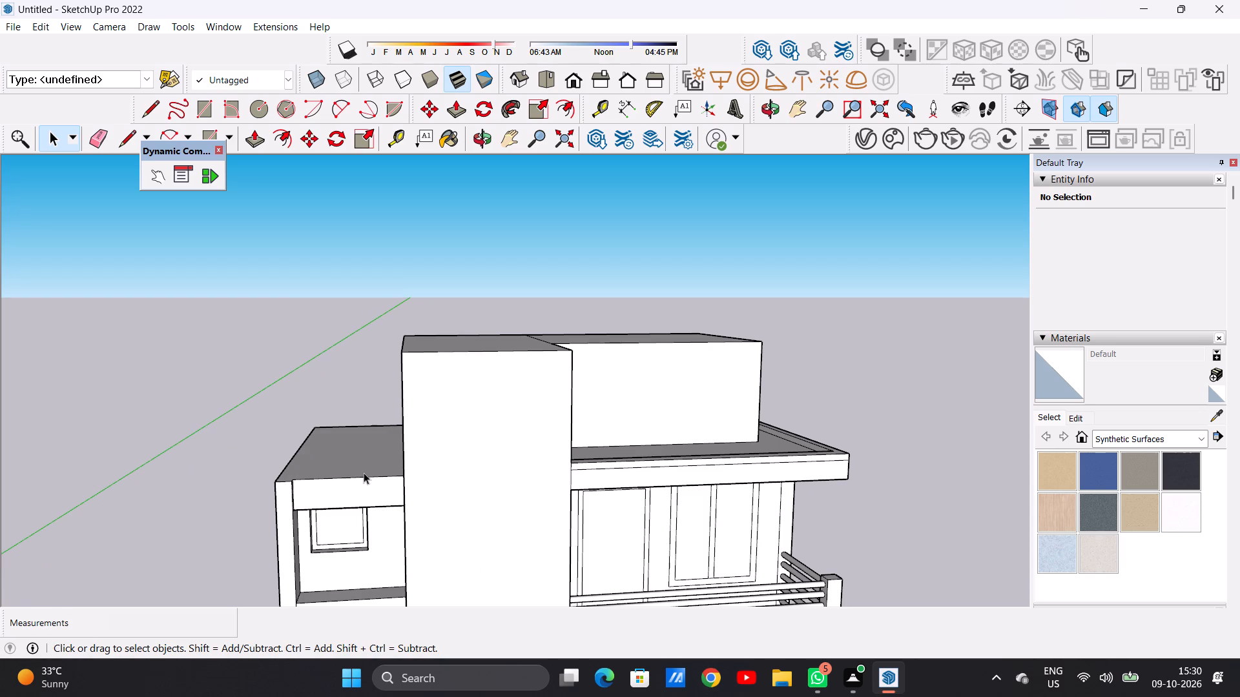
{"action": "scroll", "coordinate": [372, 472], "scroll_direction": "down", "scroll_amount": 3}
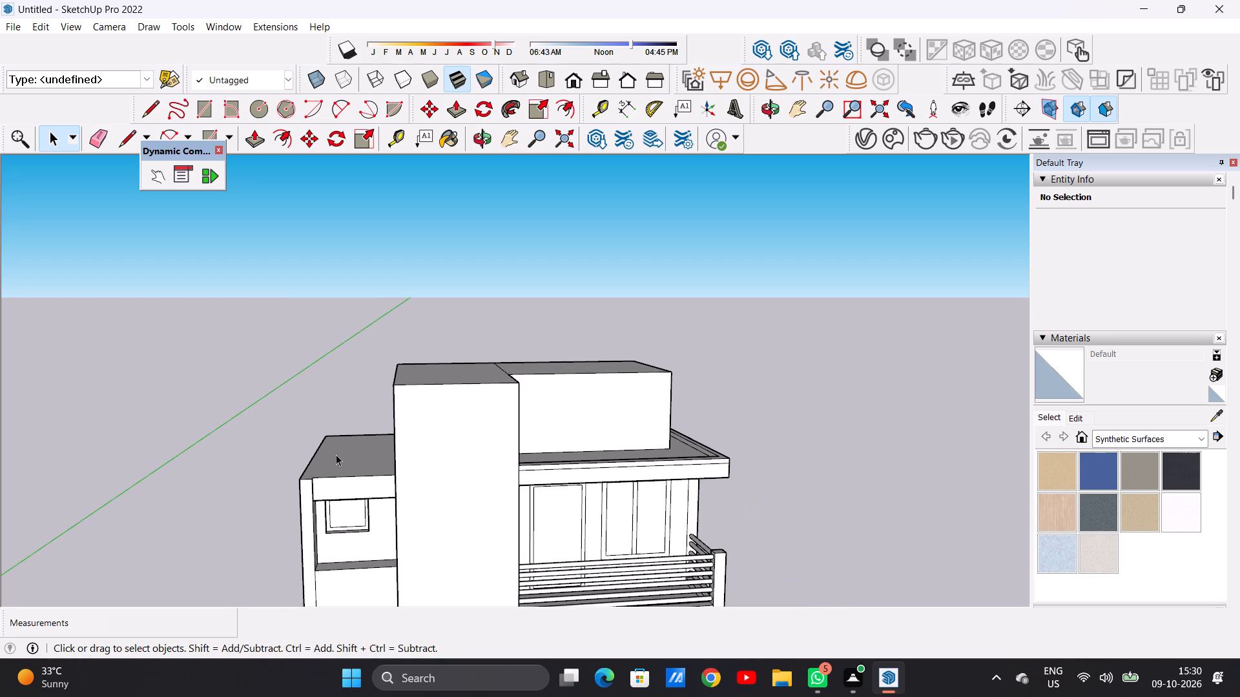
{"action": "middle_click_drag", "start_coordinate": [336, 456], "coordinate": [392, 481]}
{"action": "scroll", "coordinate": [382, 474], "scroll_direction": "up", "scroll_amount": 2}
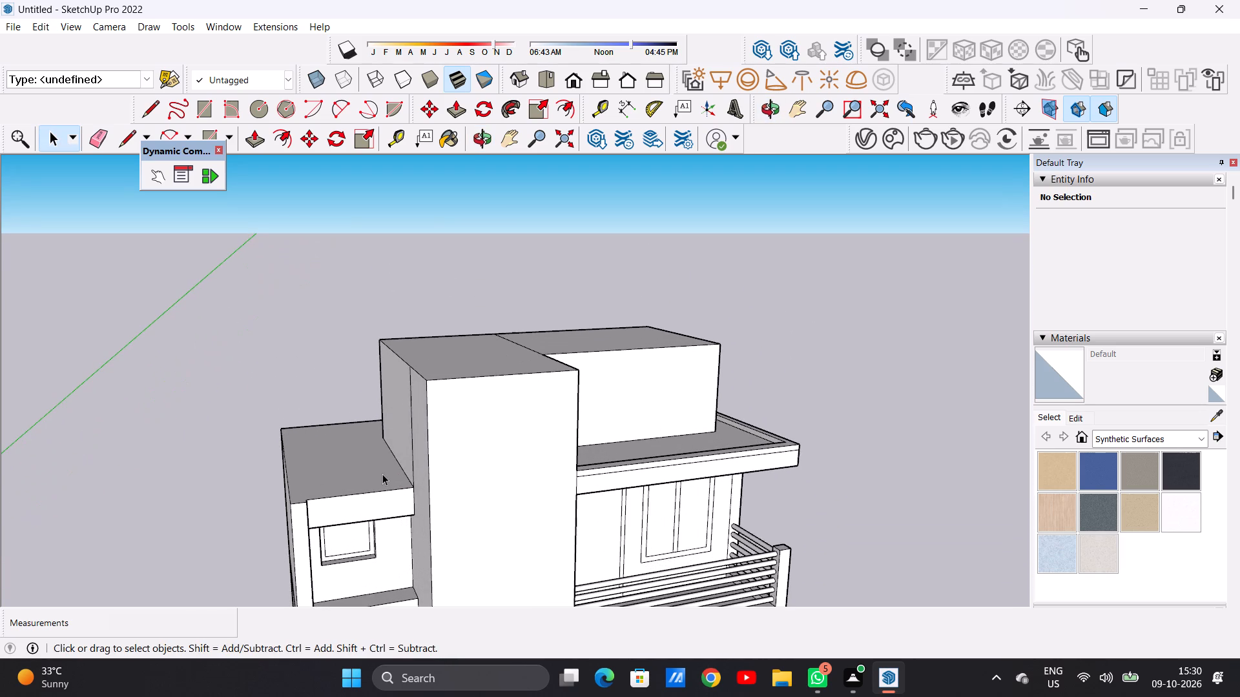
{"action": "scroll", "coordinate": [374, 418], "scroll_direction": "down", "scroll_amount": 5}
Push/Pull the side-wing end of the rear rooftop block outward about 34' 8", flush with the villa's outer side wall.
{"action": "middle_click_drag", "start_coordinate": [364, 423], "coordinate": [433, 430]}
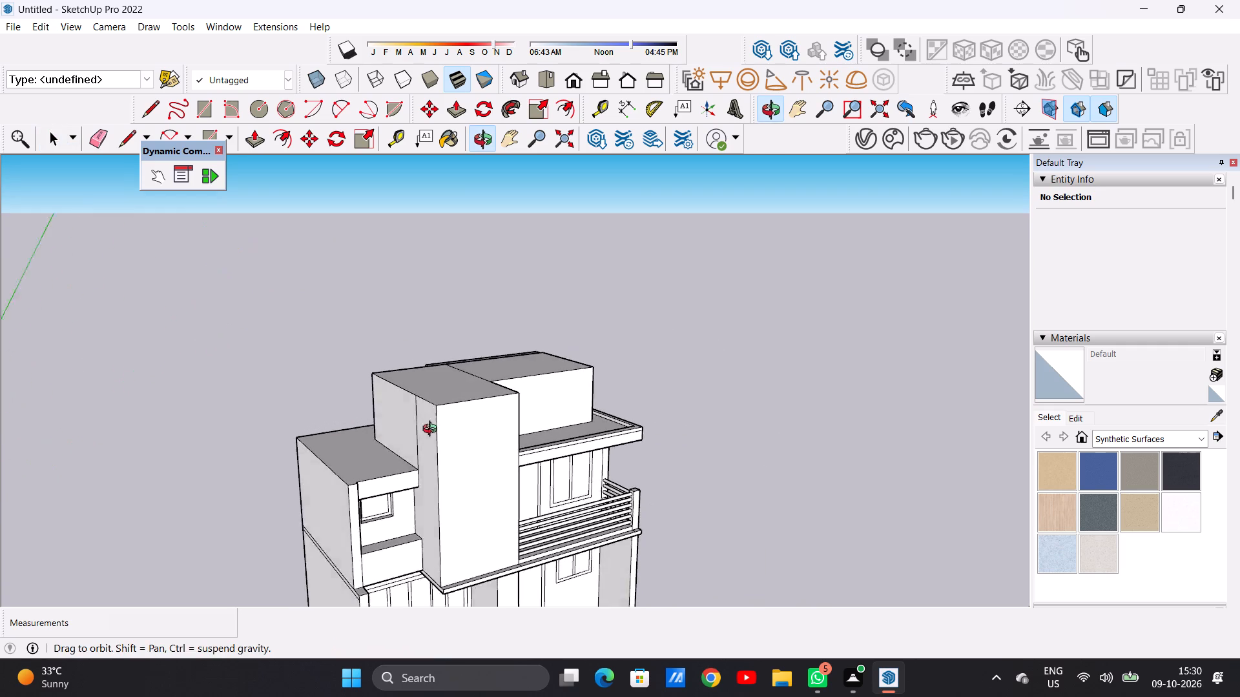
{"action": "middle_click_drag", "start_coordinate": [433, 430], "coordinate": [471, 430]}
{"action": "middle_click_drag", "start_coordinate": [349, 441], "coordinate": [553, 466]}
{"action": "middle_click_drag", "start_coordinate": [426, 478], "coordinate": [599, 481]}
{"action": "scroll", "coordinate": [563, 472], "scroll_direction": "up", "scroll_amount": 5}
{"action": "key", "text": "p"}
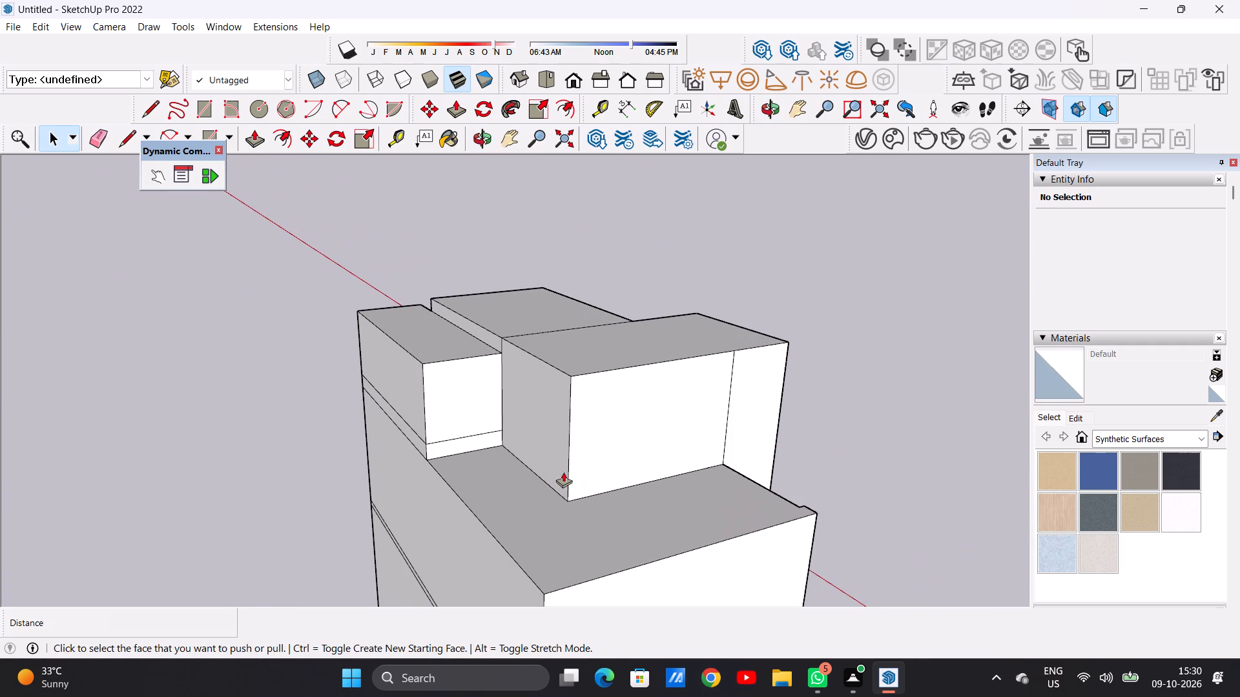
{"action": "left_click", "coordinate": [546, 445]}
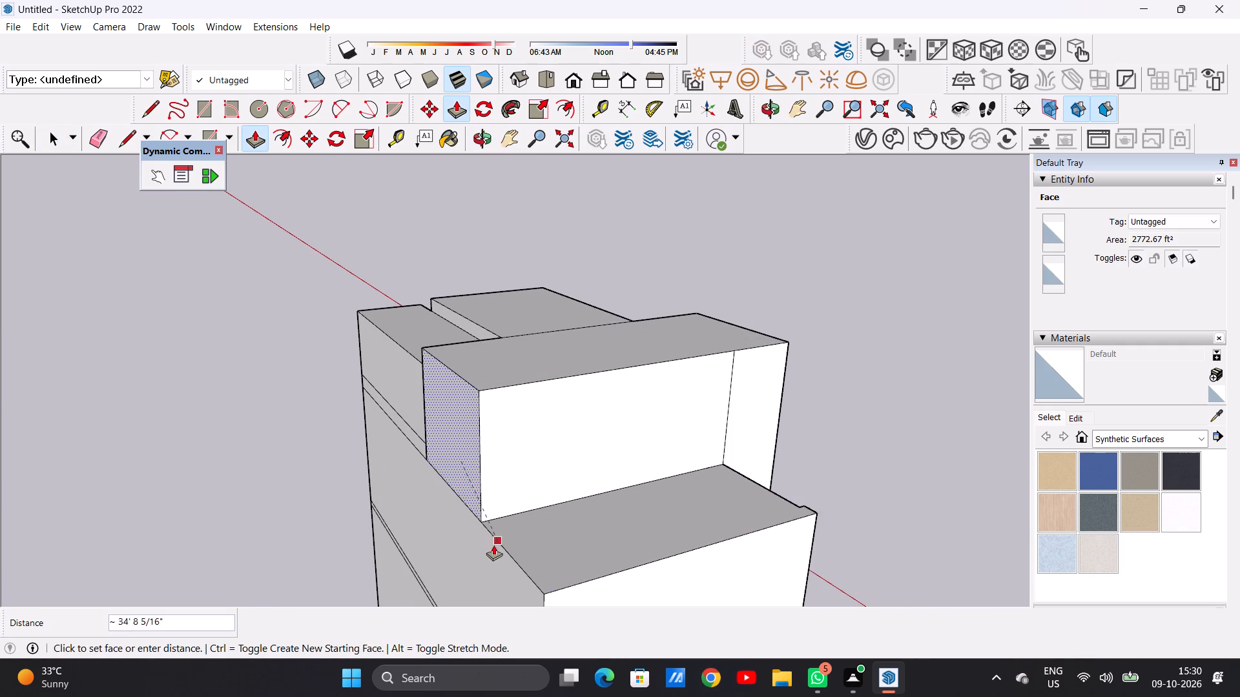
{"action": "left_click", "coordinate": [479, 527]}
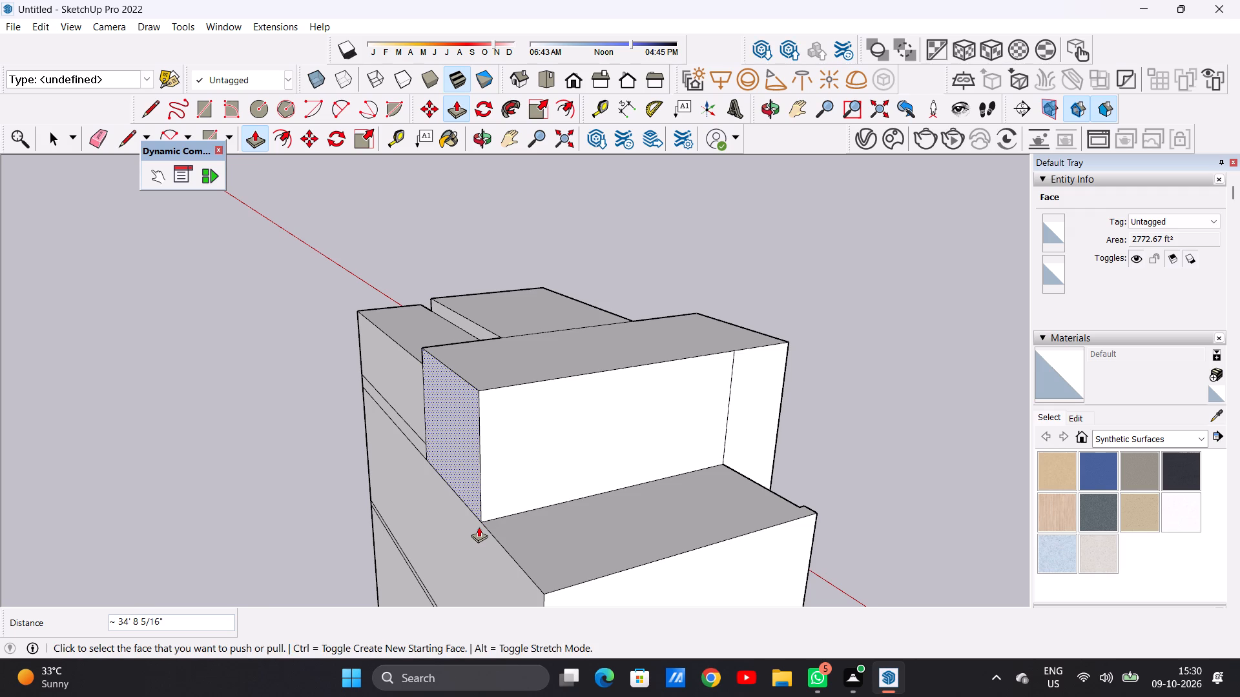
{"action": "key", "text": "space"}
Push/Pull the roof of the side wing up until it is level with the top of the adjoining tower.
{"action": "scroll", "coordinate": [453, 425], "scroll_direction": "down", "scroll_amount": 11}
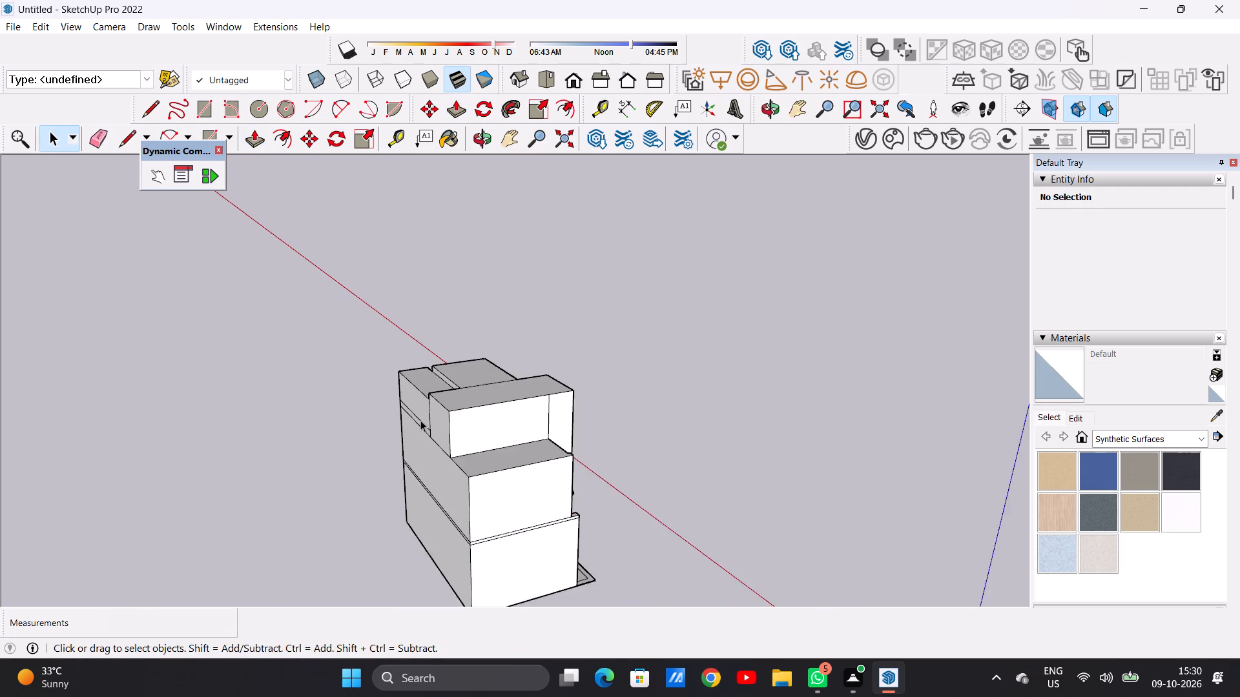
{"action": "scroll", "coordinate": [420, 420], "scroll_direction": "down", "scroll_amount": 5}
{"action": "middle_click_drag", "start_coordinate": [509, 457], "coordinate": [94, 471]}
{"action": "middle_click_drag", "start_coordinate": [511, 456], "coordinate": [373, 452]}
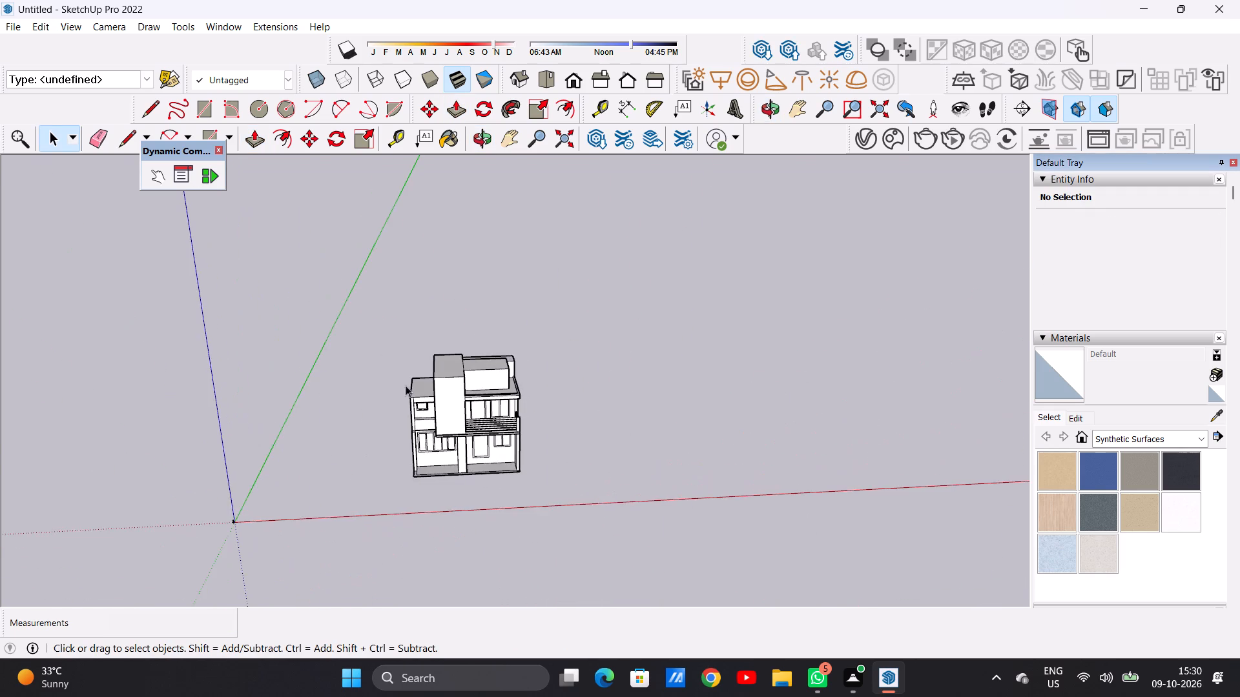
{"action": "scroll", "coordinate": [406, 385], "scroll_direction": "up", "scroll_amount": 19}
{"action": "middle_click_drag", "start_coordinate": [438, 395], "coordinate": [417, 464]}
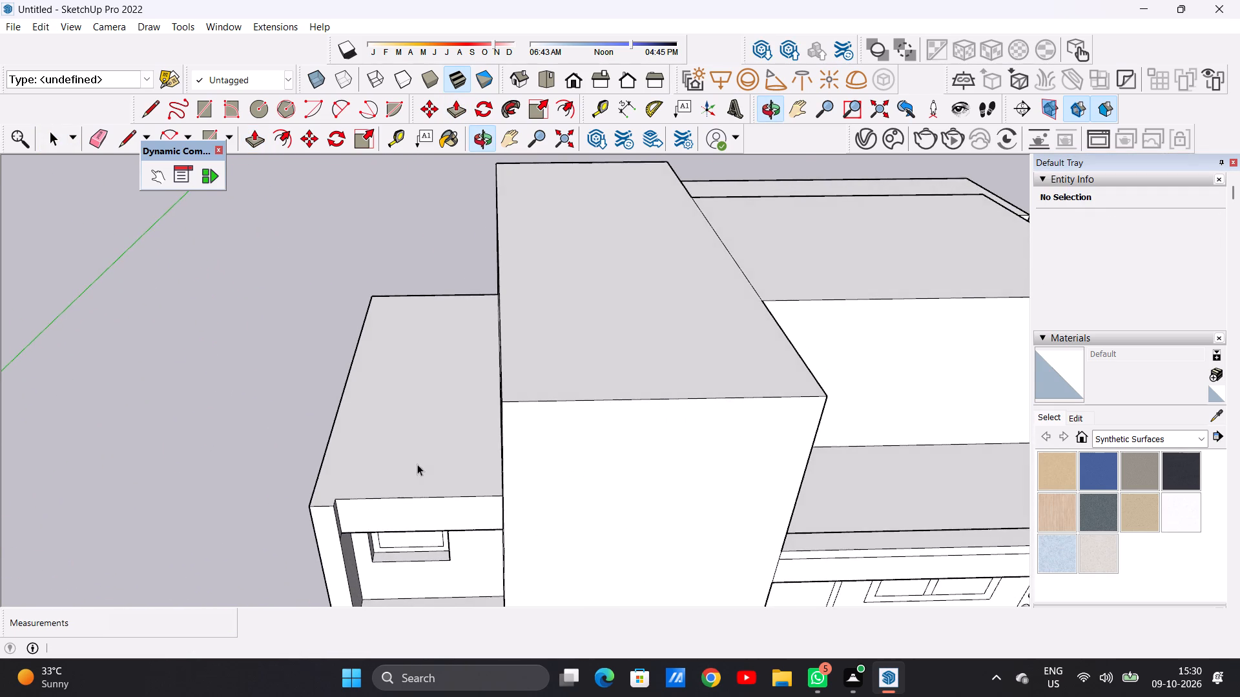
{"action": "scroll", "coordinate": [437, 435], "scroll_direction": "down", "scroll_amount": 2}
{"action": "scroll", "coordinate": [437, 435], "scroll_direction": "up", "scroll_amount": 3}
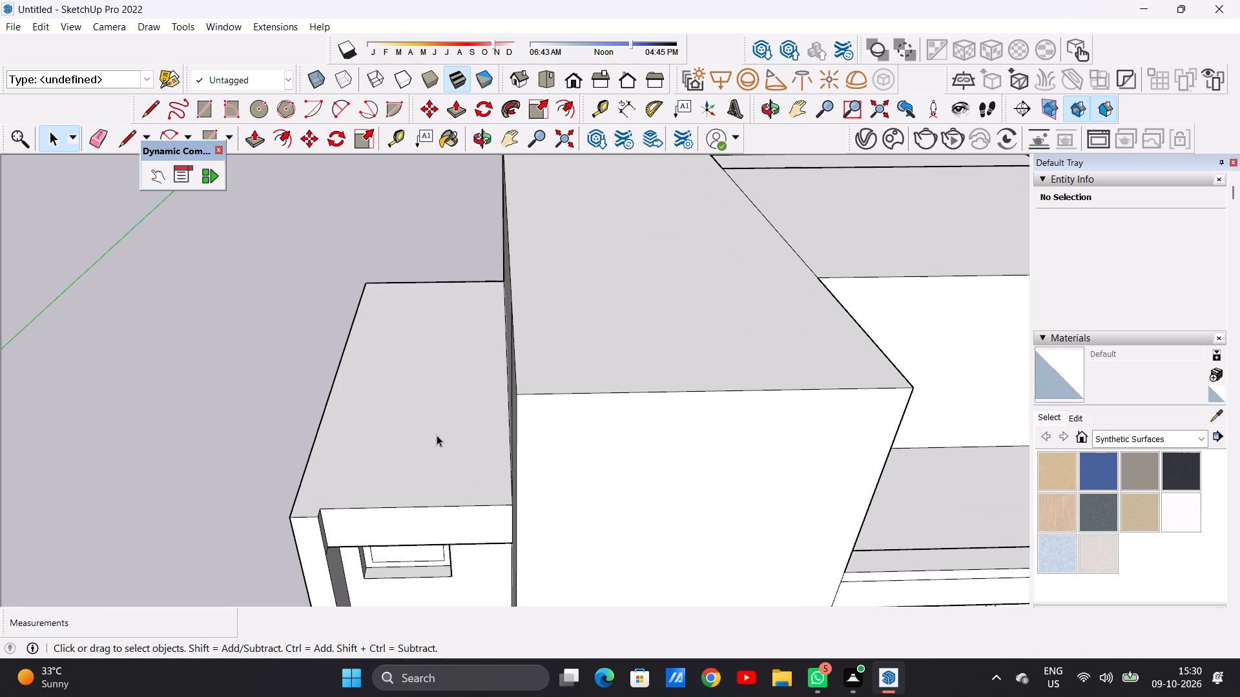
{"action": "key", "text": "p"}
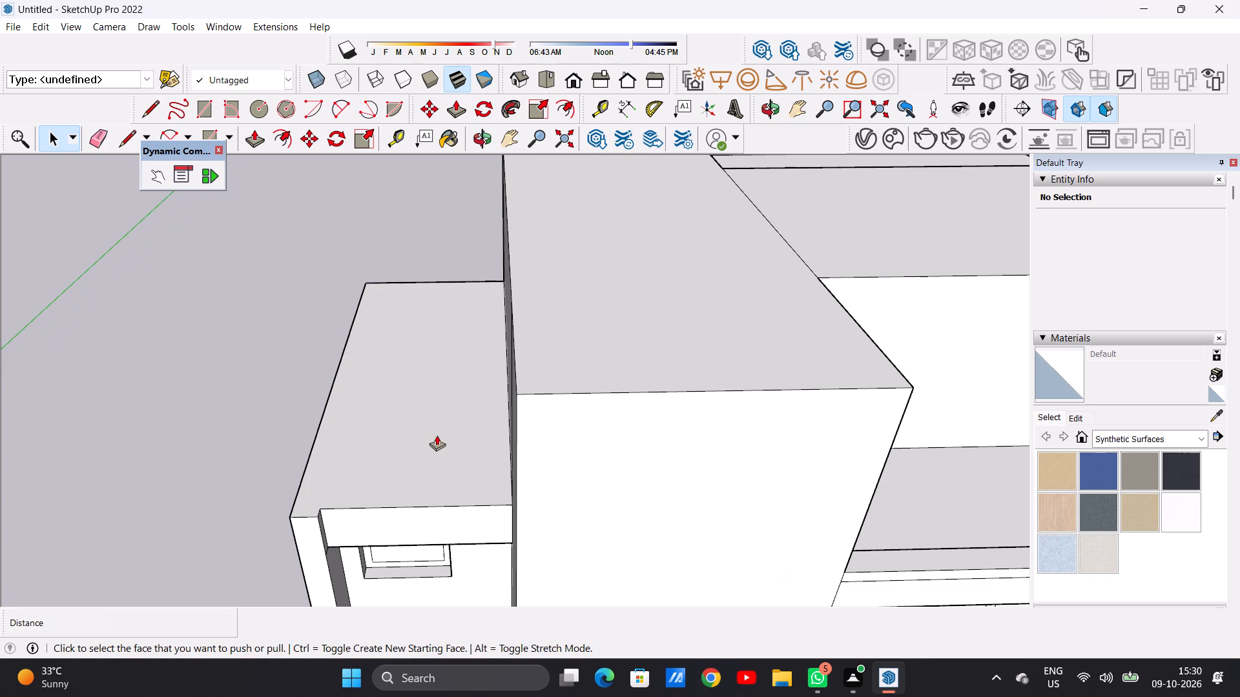
{"action": "scroll", "coordinate": [437, 416], "scroll_direction": "down", "scroll_amount": 6}
{"action": "middle_click_drag", "start_coordinate": [401, 416], "coordinate": [446, 399]}
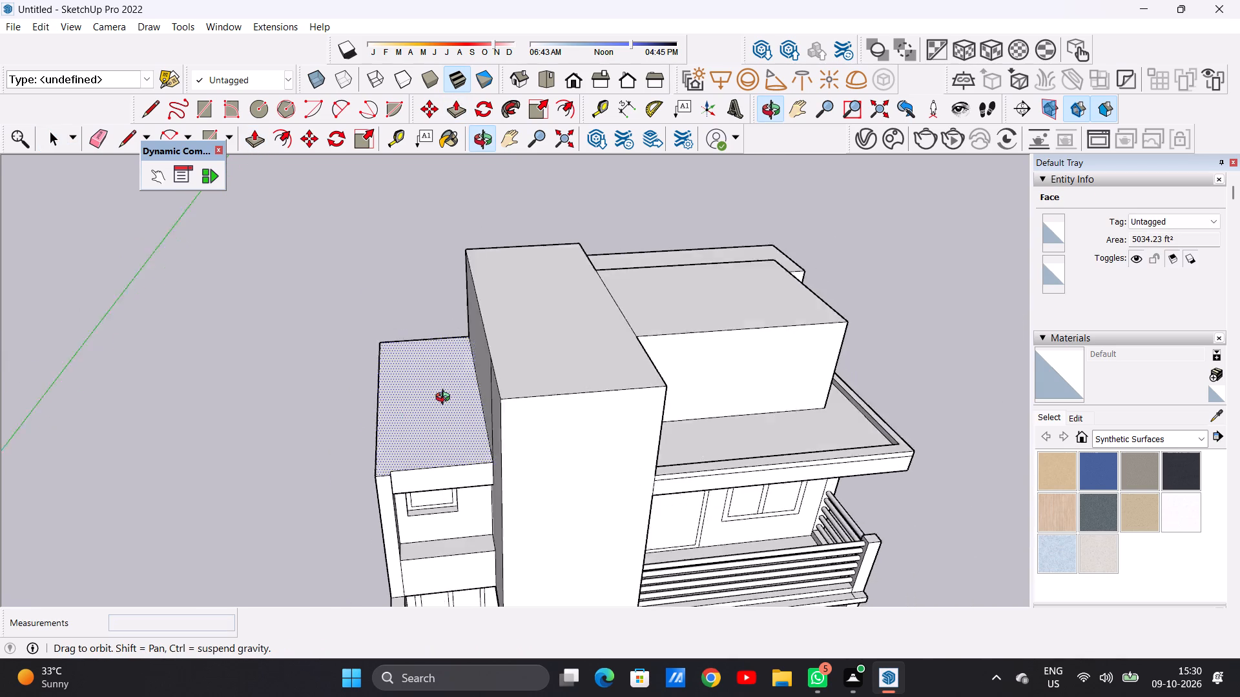
{"action": "middle_click_drag", "start_coordinate": [446, 399], "coordinate": [456, 352]}
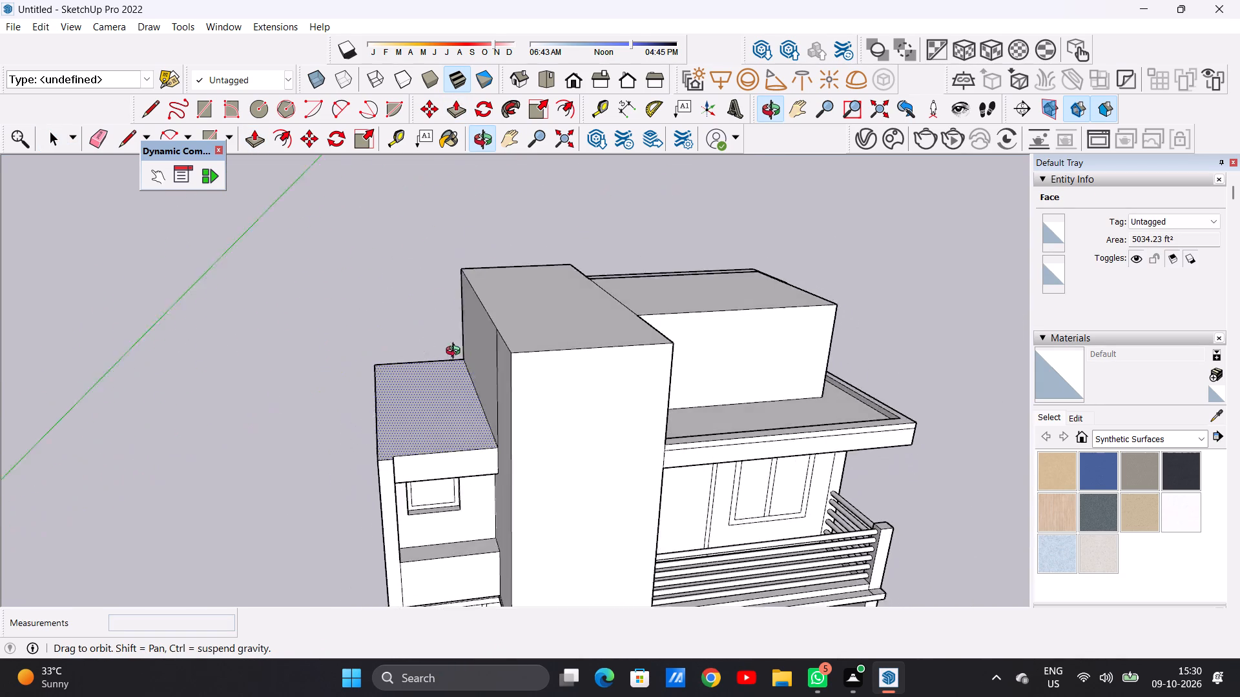
{"action": "middle_click_drag", "start_coordinate": [456, 352], "coordinate": [491, 365]}
{"action": "left_click", "coordinate": [451, 409]}
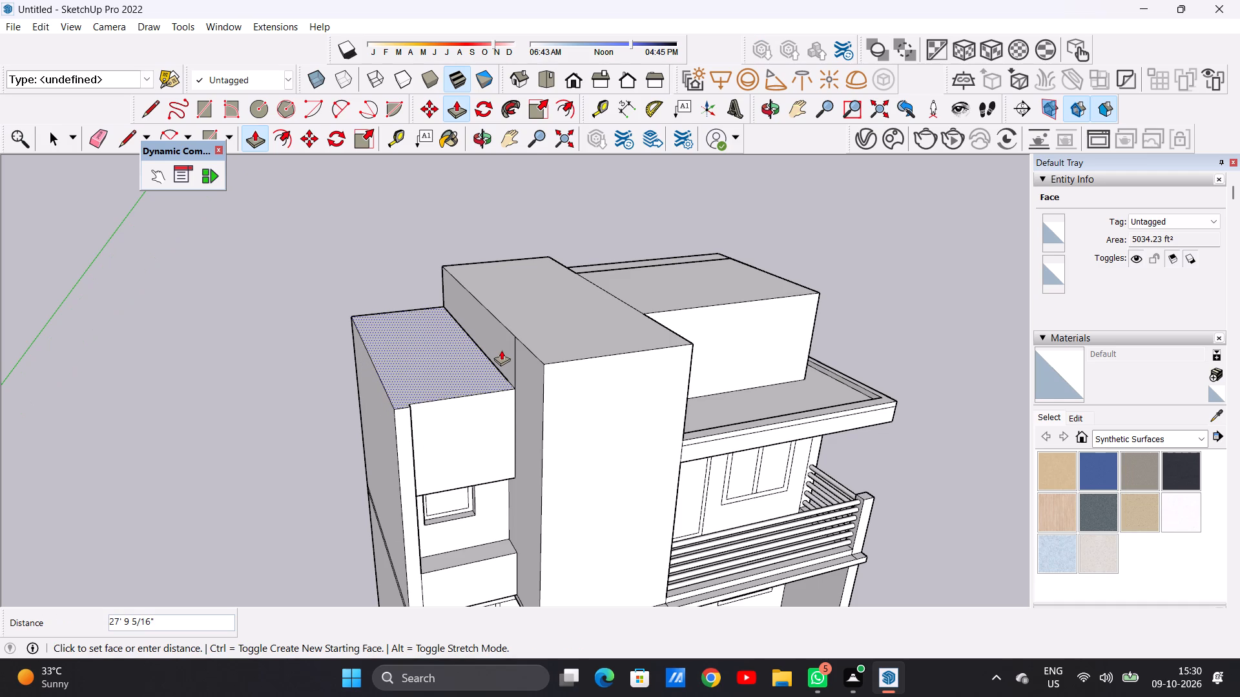
{"action": "left_click", "coordinate": [516, 334]}
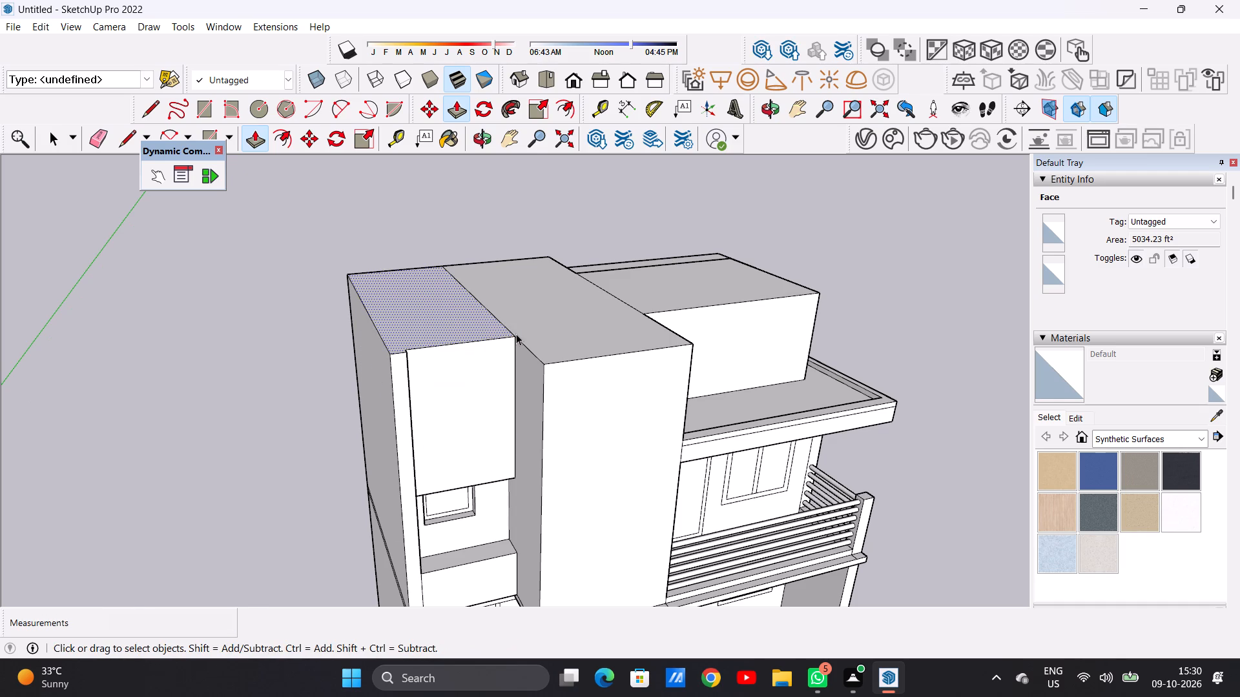
{"action": "key", "text": "space"}
Draw a rectangle about 26' 11" wide and 29' 2" high on the side wing's front wall, above the existing small window.
{"action": "scroll", "coordinate": [442, 426], "scroll_direction": "down", "scroll_amount": 2}
{"action": "middle_click_drag", "start_coordinate": [460, 447], "coordinate": [321, 361]}
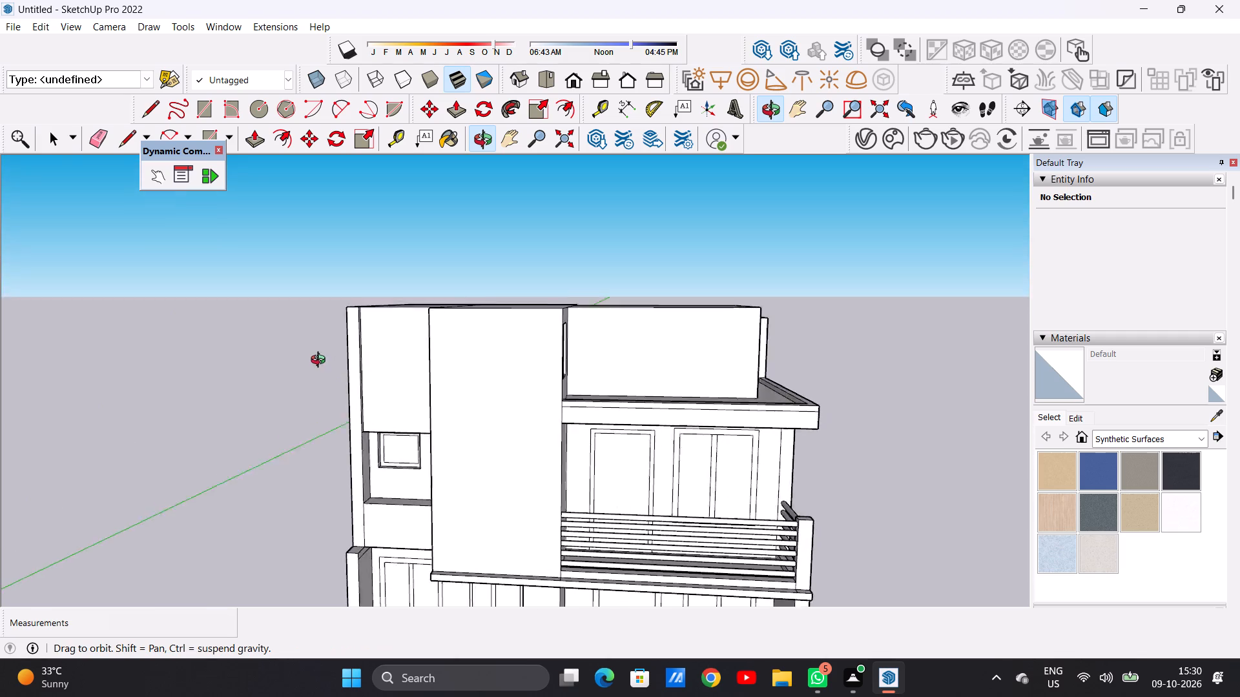
{"action": "middle_click_drag", "start_coordinate": [321, 361], "coordinate": [375, 340]}
{"action": "scroll", "coordinate": [421, 341], "scroll_direction": "up", "scroll_amount": 5}
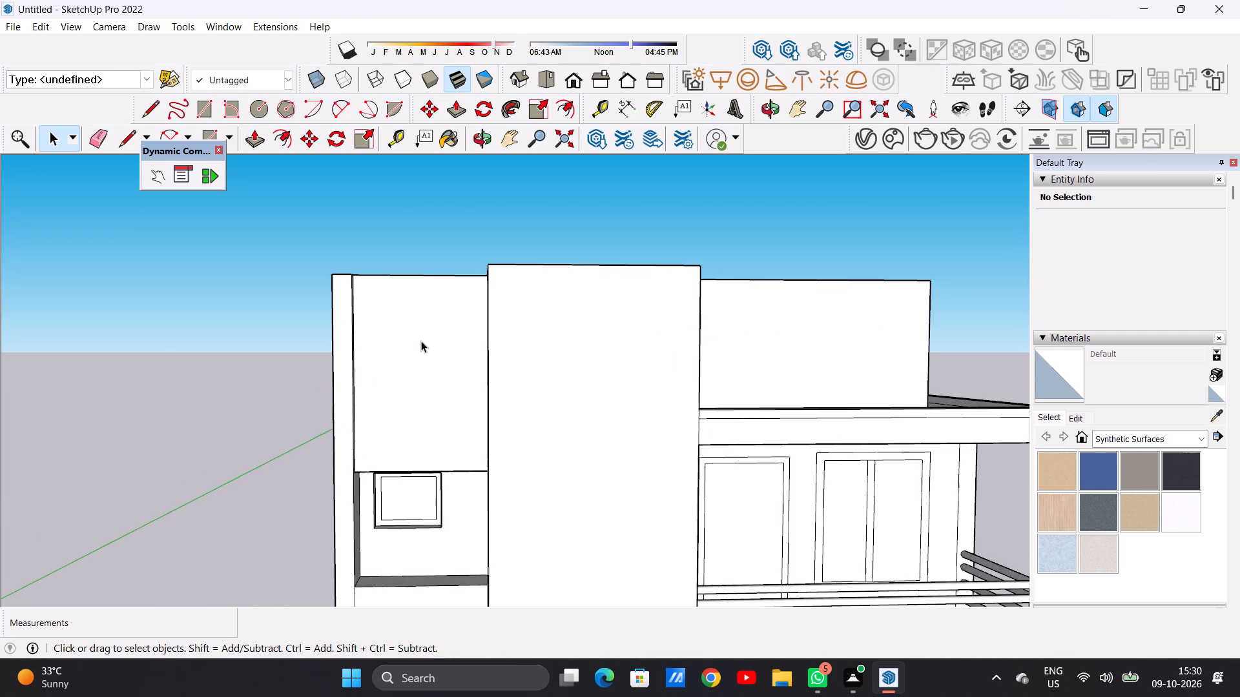
{"action": "middle_click_drag", "start_coordinate": [436, 358], "coordinate": [404, 363]}
{"action": "scroll", "coordinate": [405, 363], "scroll_direction": "up", "scroll_amount": 1}
{"action": "middle_click_drag", "start_coordinate": [449, 358], "coordinate": [477, 354]}
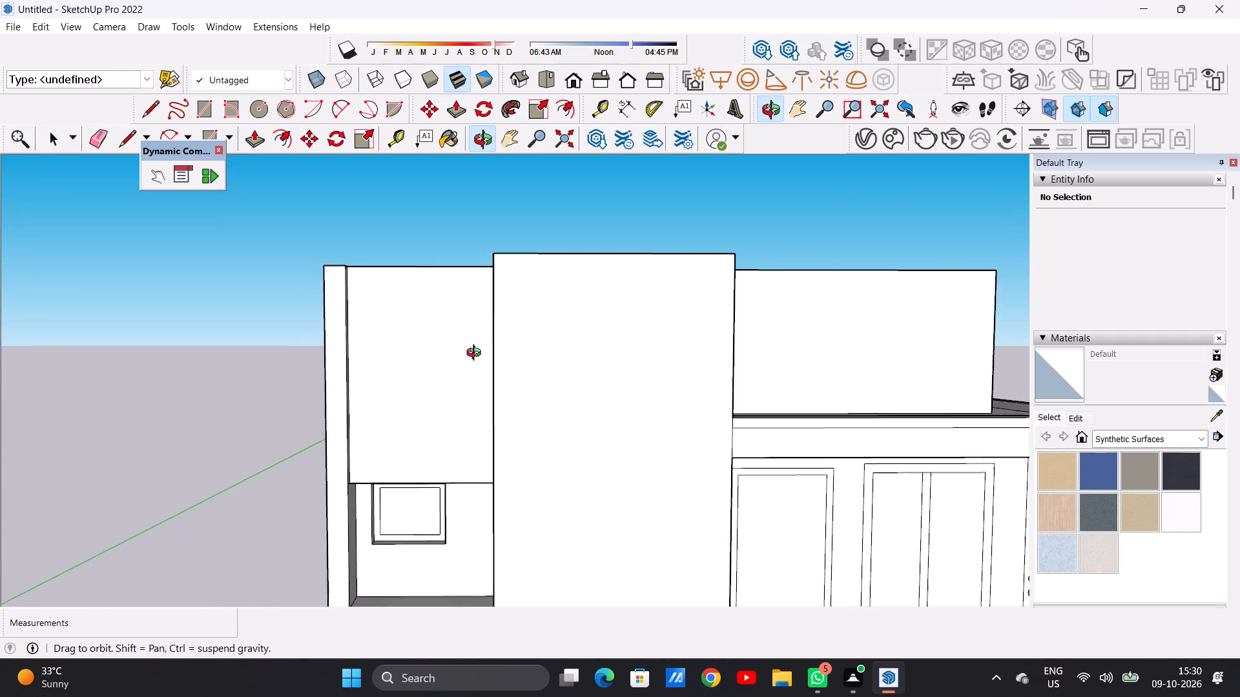
{"action": "middle_click_drag", "start_coordinate": [477, 354], "coordinate": [487, 350]}
{"action": "scroll", "coordinate": [462, 349], "scroll_direction": "up", "scroll_amount": 2}
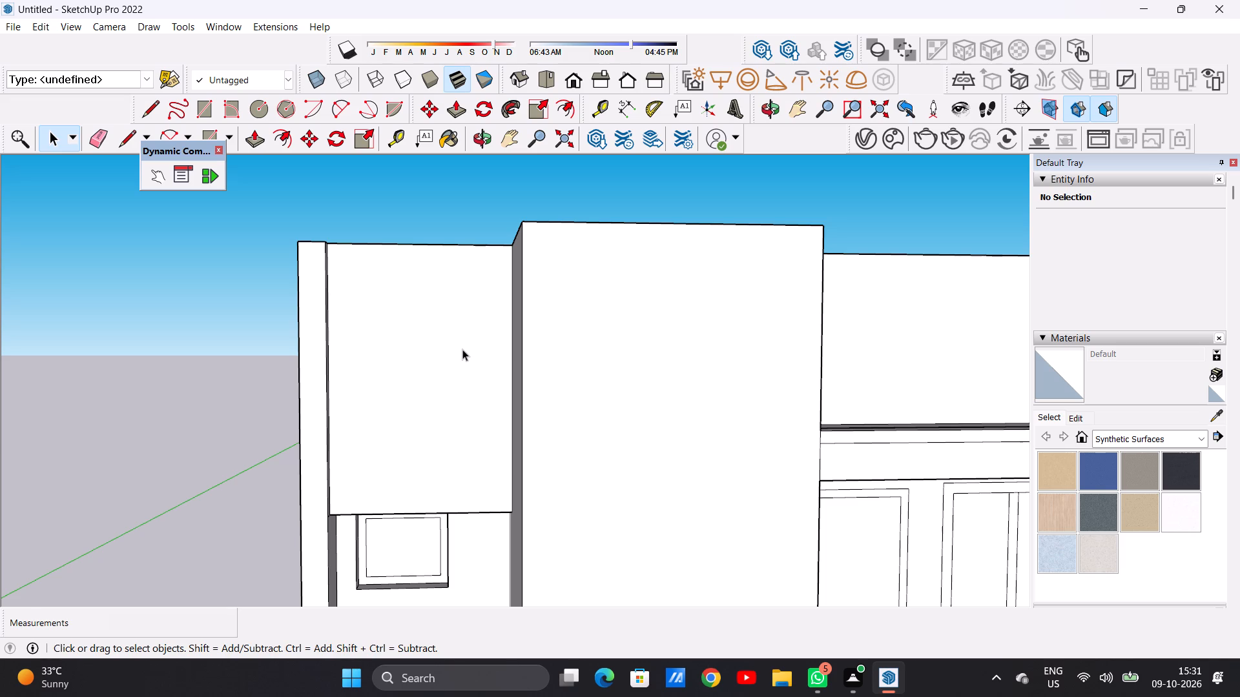
{"action": "key", "text": "r"}
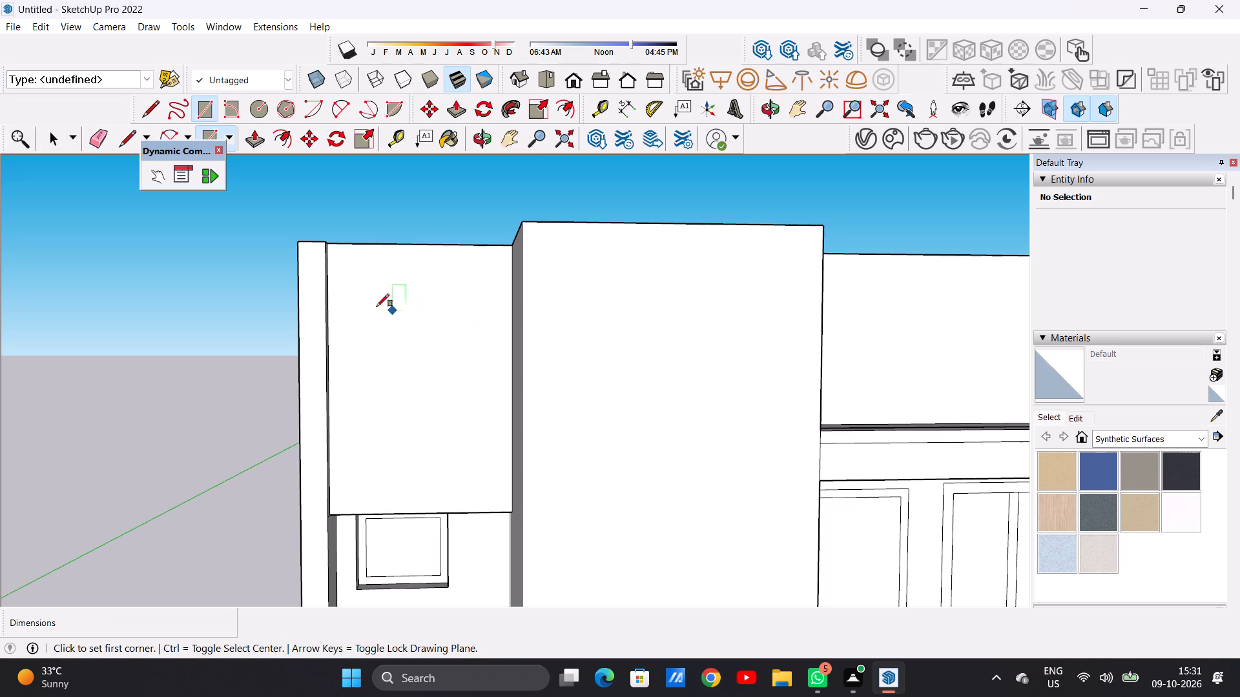
{"action": "left_click", "coordinate": [350, 270]}
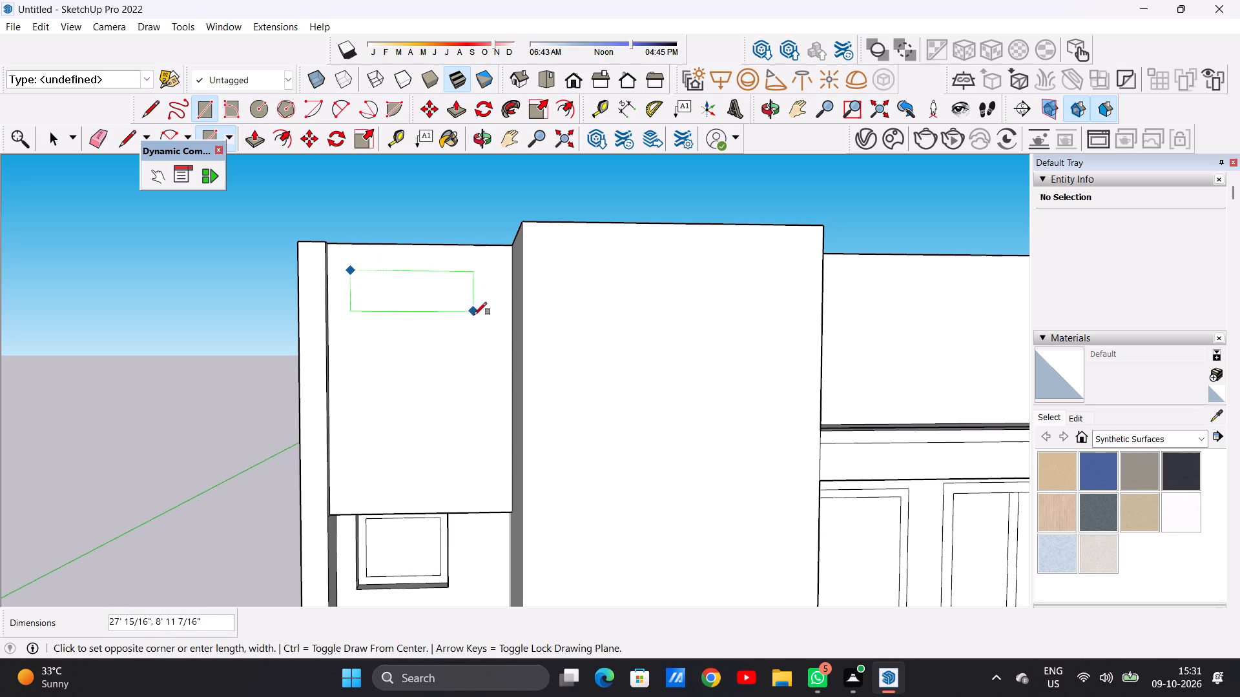
{"action": "left_click", "coordinate": [473, 402]}
{"action": "key", "text": "space"}
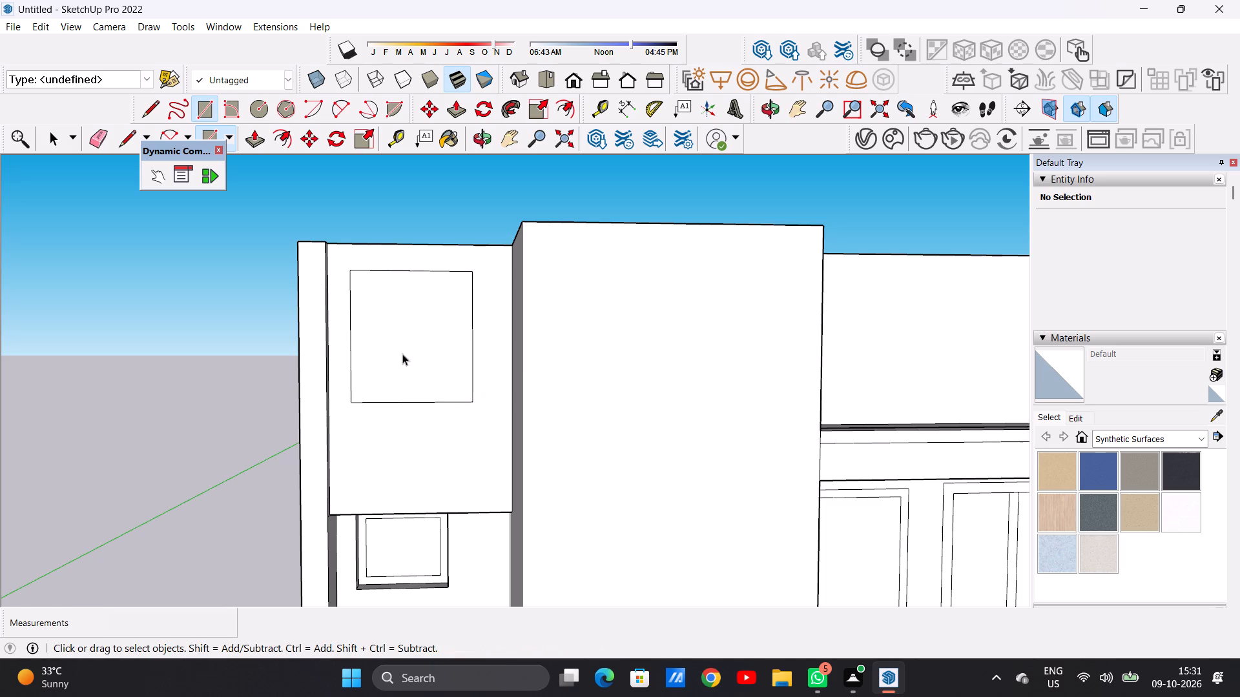
Push/Pull the new rectangle about 6' 4" into the side wing's front wall to form a window recess.
{"action": "scroll", "coordinate": [426, 259], "scroll_direction": "down", "scroll_amount": 4}
{"action": "middle_click_drag", "start_coordinate": [430, 270], "coordinate": [387, 331]}
{"action": "scroll", "coordinate": [406, 312], "scroll_direction": "up", "scroll_amount": 8}
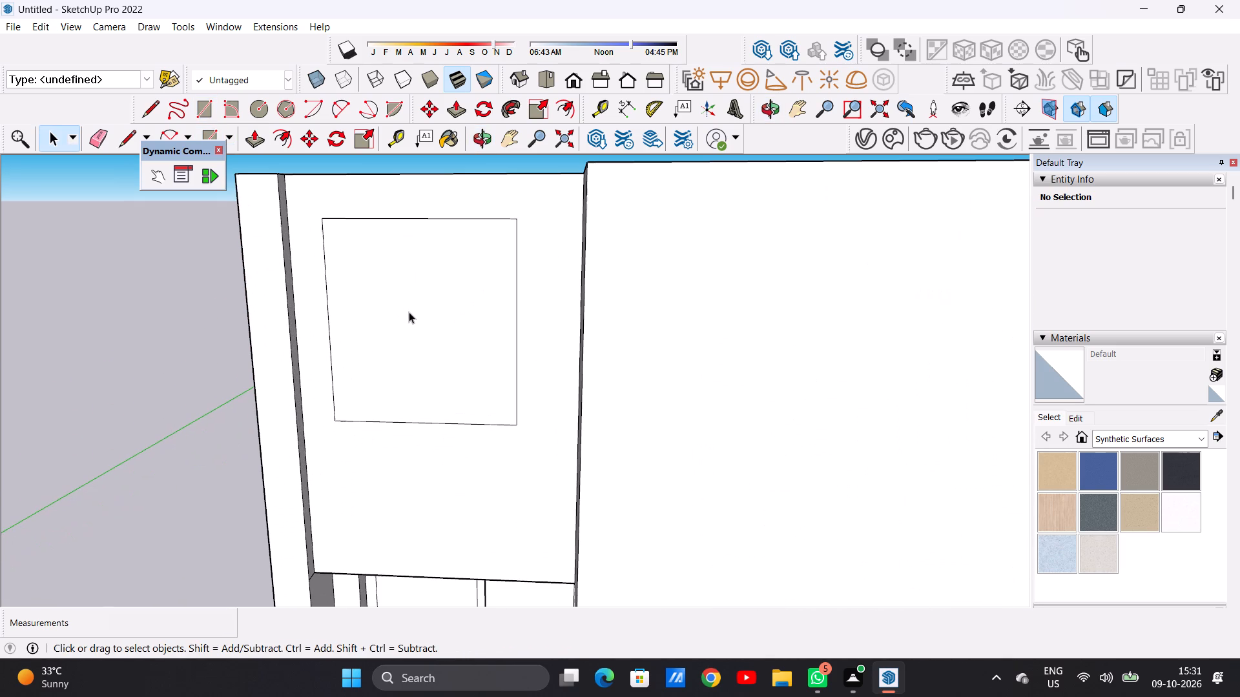
{"action": "key", "text": "p"}
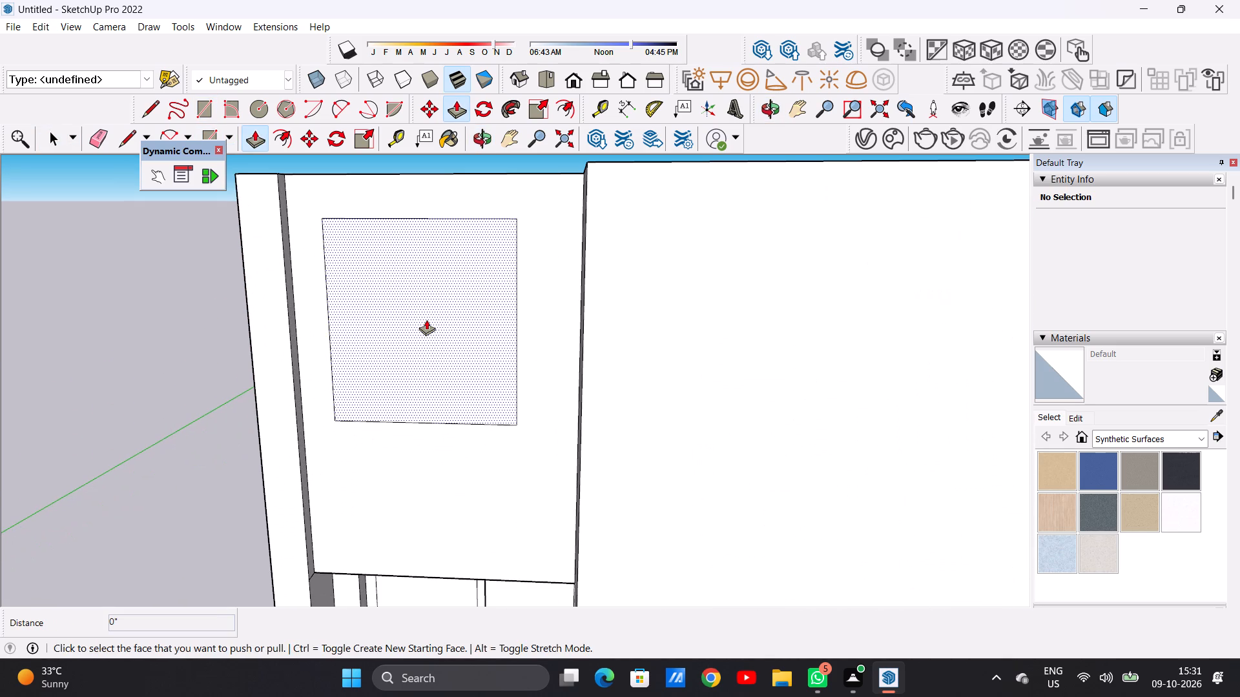
{"action": "left_click", "coordinate": [426, 319]}
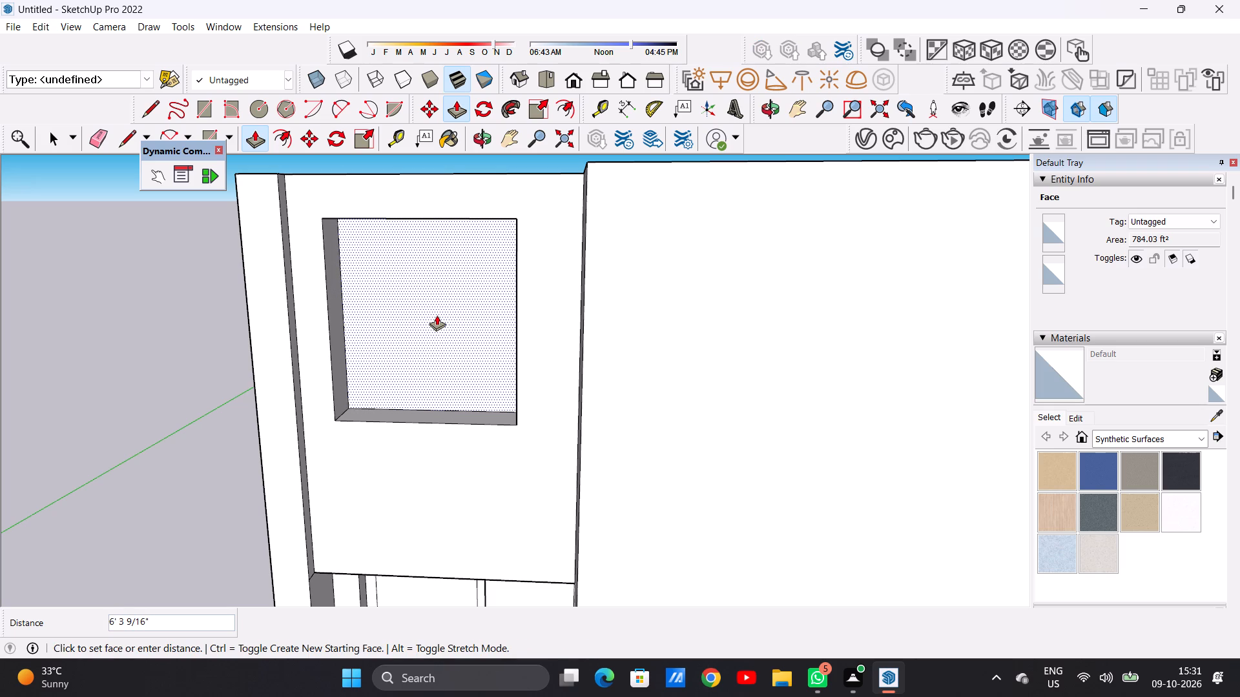
{"action": "left_click", "coordinate": [437, 315]}
{"action": "key", "text": "space"}
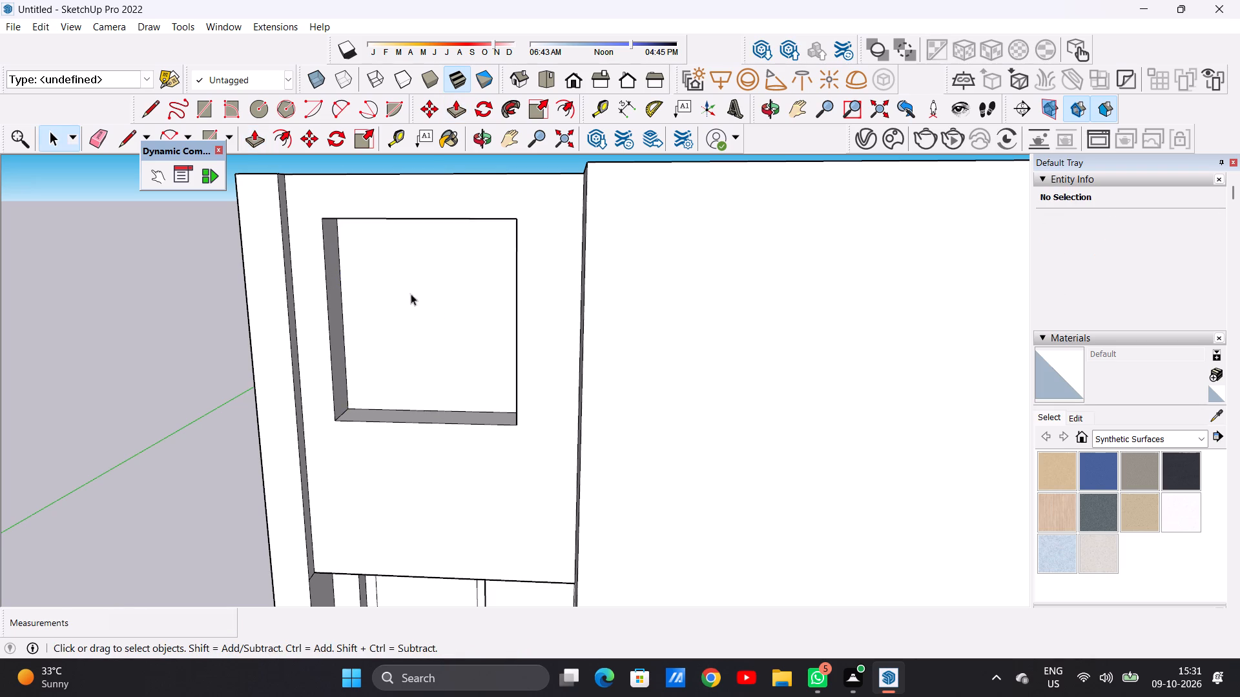
Offset the edges of the recessed window face inward about 2' 2" to outline the frame.
{"action": "scroll", "coordinate": [393, 295], "scroll_direction": "down", "scroll_amount": 5}
{"action": "middle_click_drag", "start_coordinate": [395, 323], "coordinate": [413, 294]}
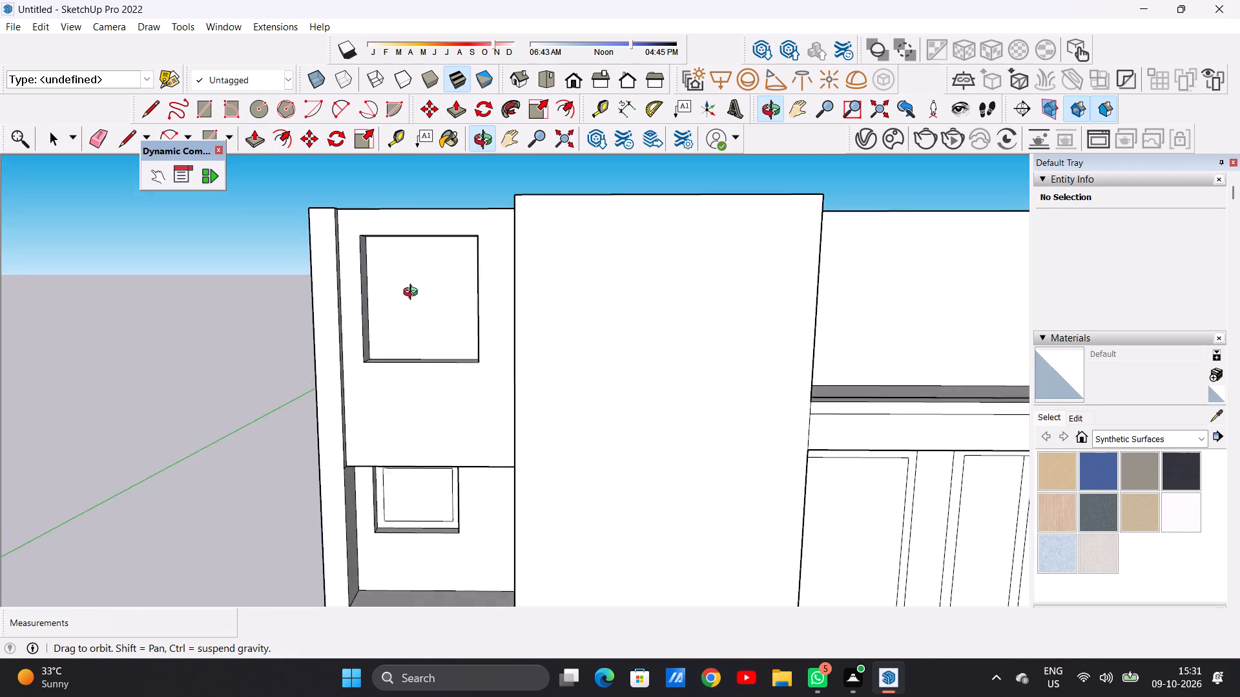
{"action": "middle_click_drag", "start_coordinate": [413, 294], "coordinate": [411, 292]}
{"action": "scroll", "coordinate": [429, 274], "scroll_direction": "up", "scroll_amount": 5}
{"action": "type", "text": "OF"}
{"action": "left_click", "coordinate": [351, 238]}
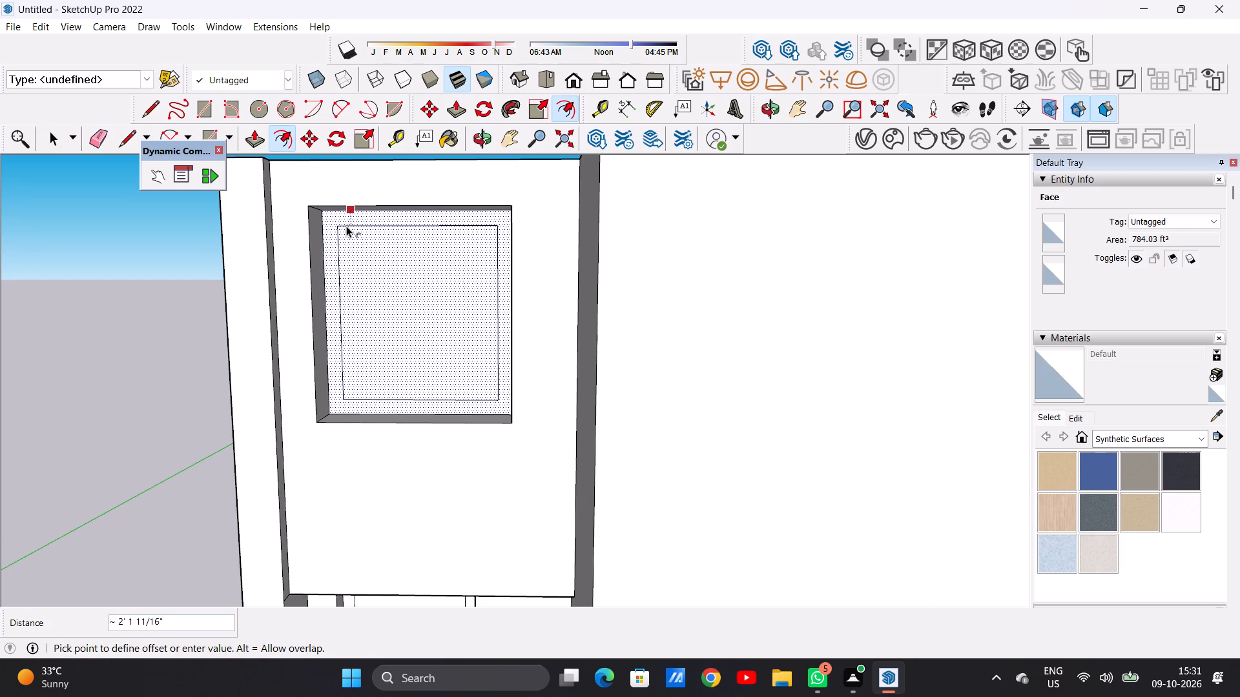
{"action": "left_click", "coordinate": [346, 226]}
{"action": "key", "text": "space"}
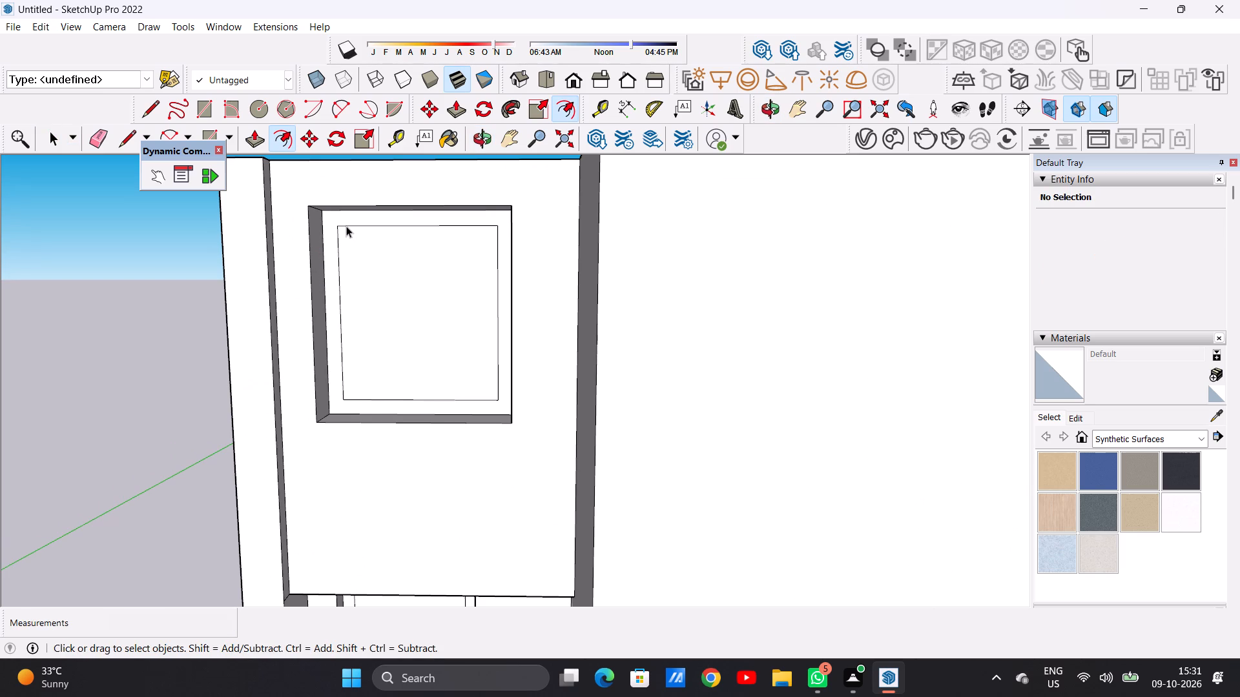
Draw a vertical line about 24' 11" long across the inner window pane, near its middle, from top edge to bottom edge.
{"action": "scroll", "coordinate": [380, 299], "scroll_direction": "up", "scroll_amount": 1}
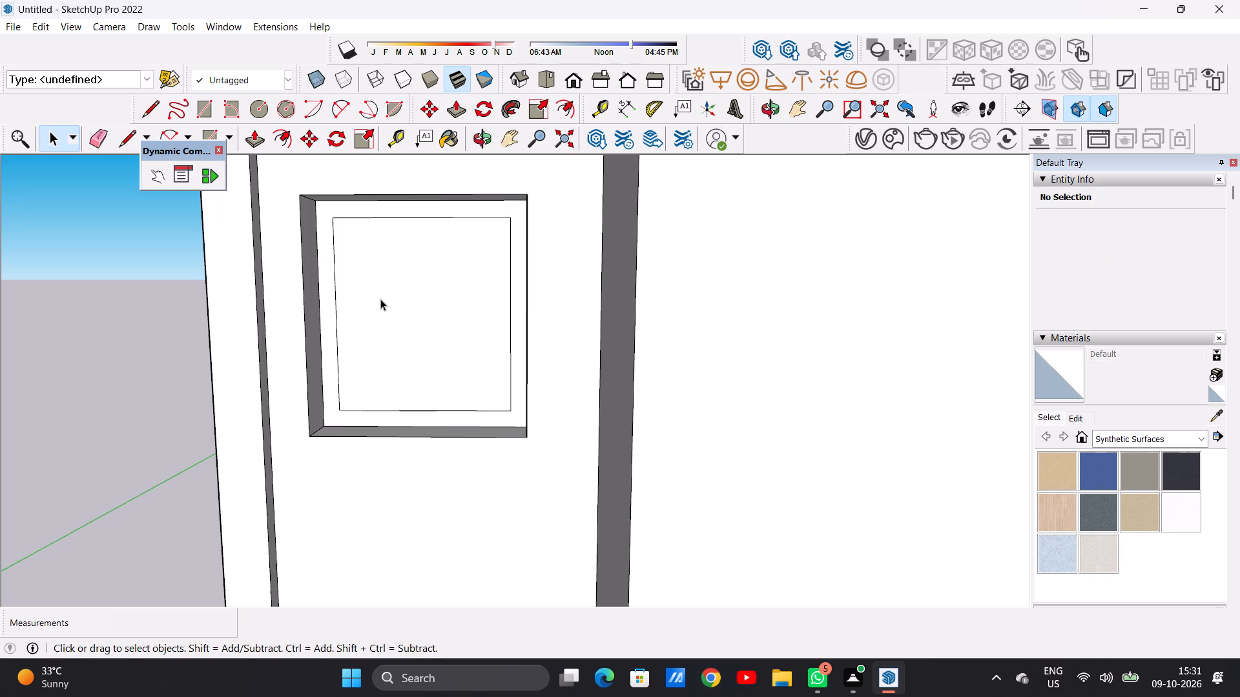
{"action": "key", "text": "l"}
{"action": "scroll", "coordinate": [381, 299], "scroll_direction": "up", "scroll_amount": 2}
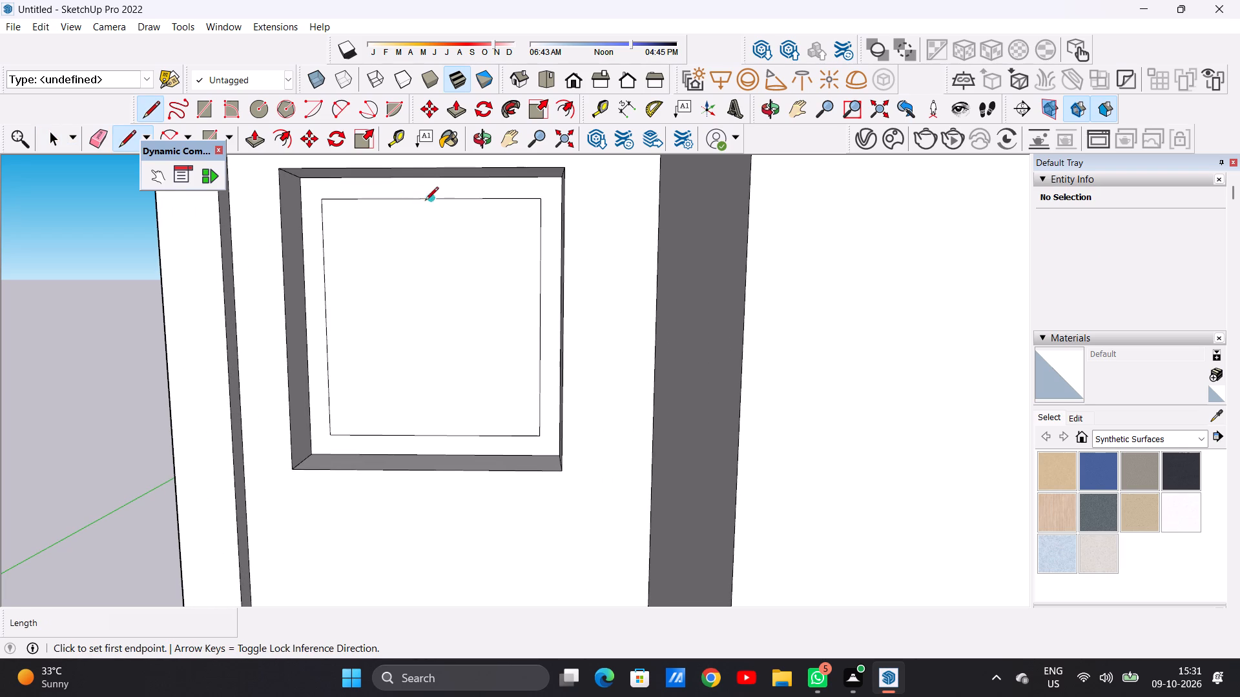
{"action": "left_click", "coordinate": [422, 202]}
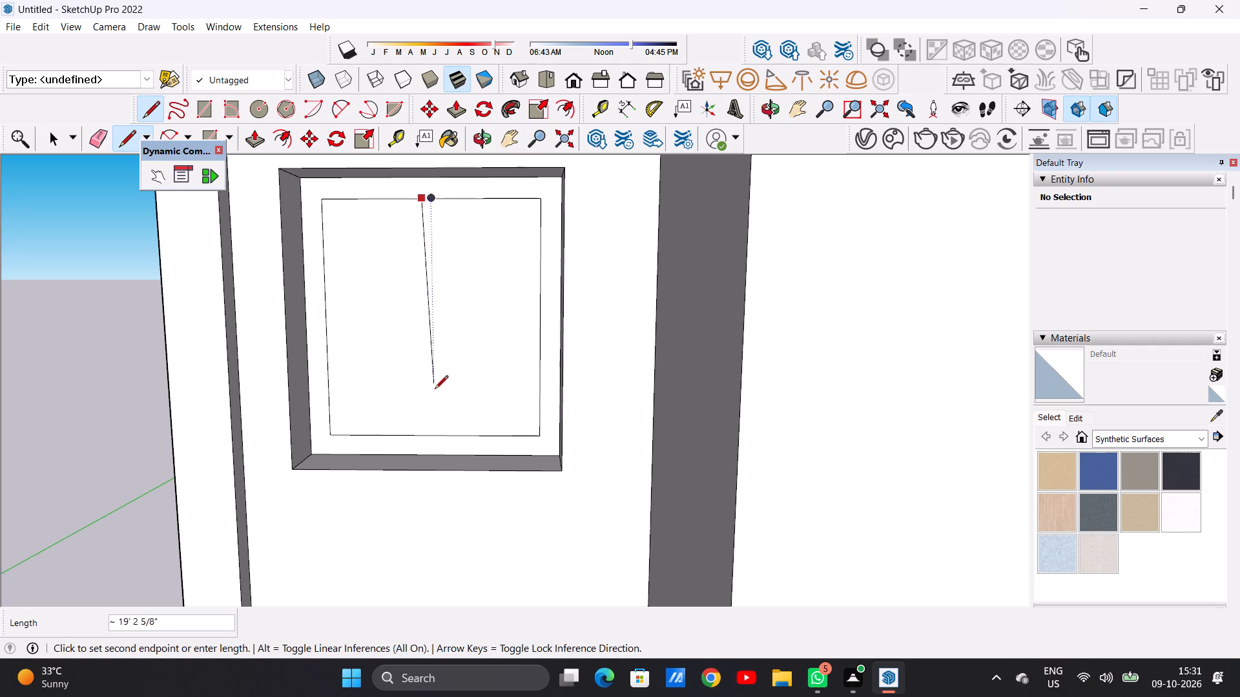
{"action": "left_click", "coordinate": [425, 438]}
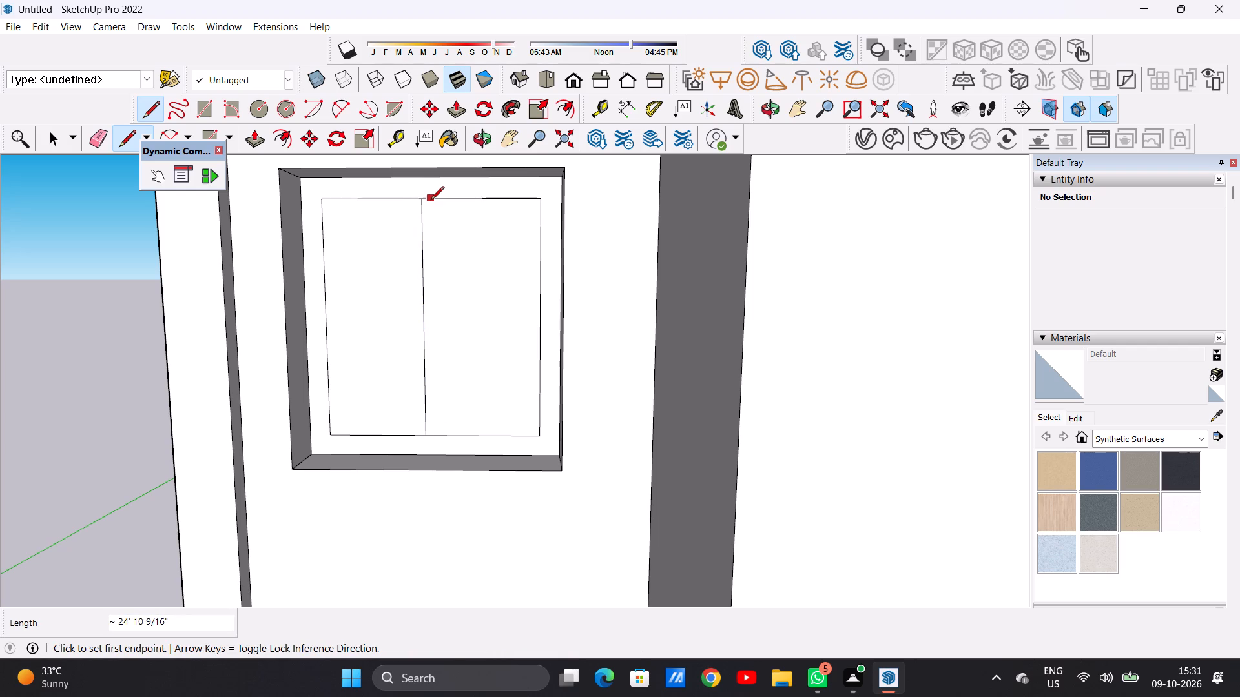
Draw a second vertical line about 24' 11" long close beside the first, from top to bottom edge of the inner window pane, outlining a mullion.
{"action": "left_click", "coordinate": [434, 201]}
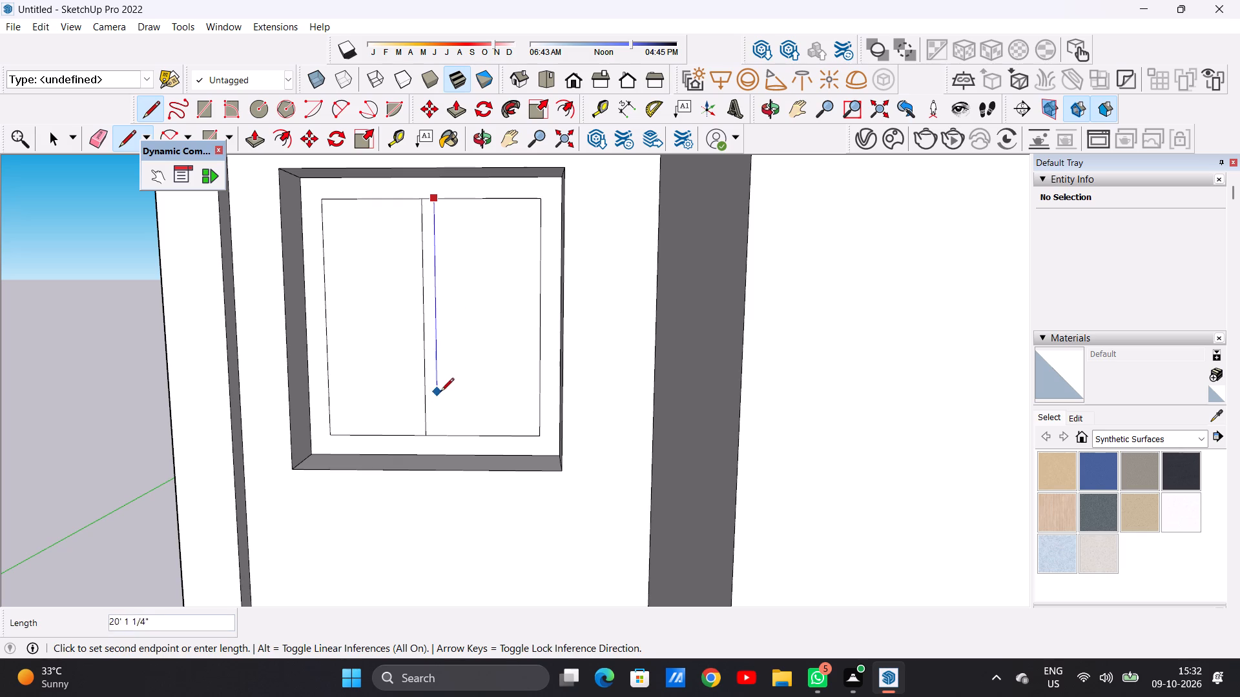
{"action": "left_click", "coordinate": [442, 434]}
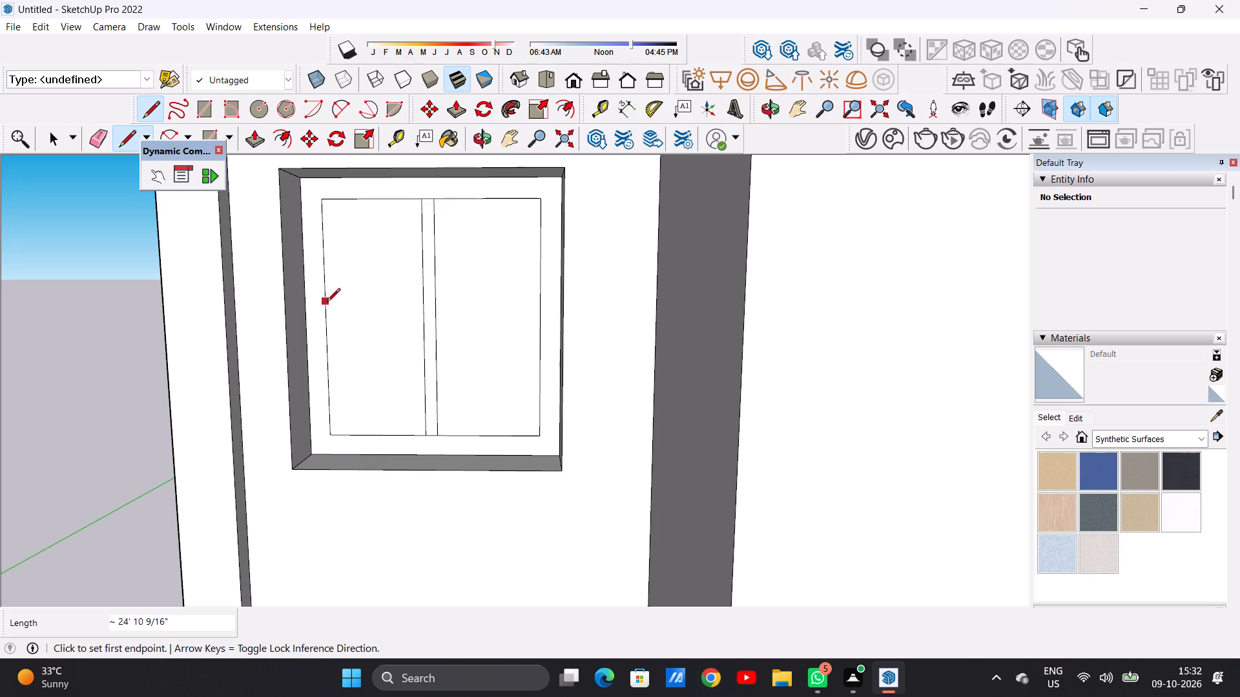
Draw a horizontal line about 22' 7" long across the inner window pane near mid-height, from side edge to side edge.
{"action": "left_click", "coordinate": [326, 309]}
{"action": "left_click", "coordinate": [538, 312]}
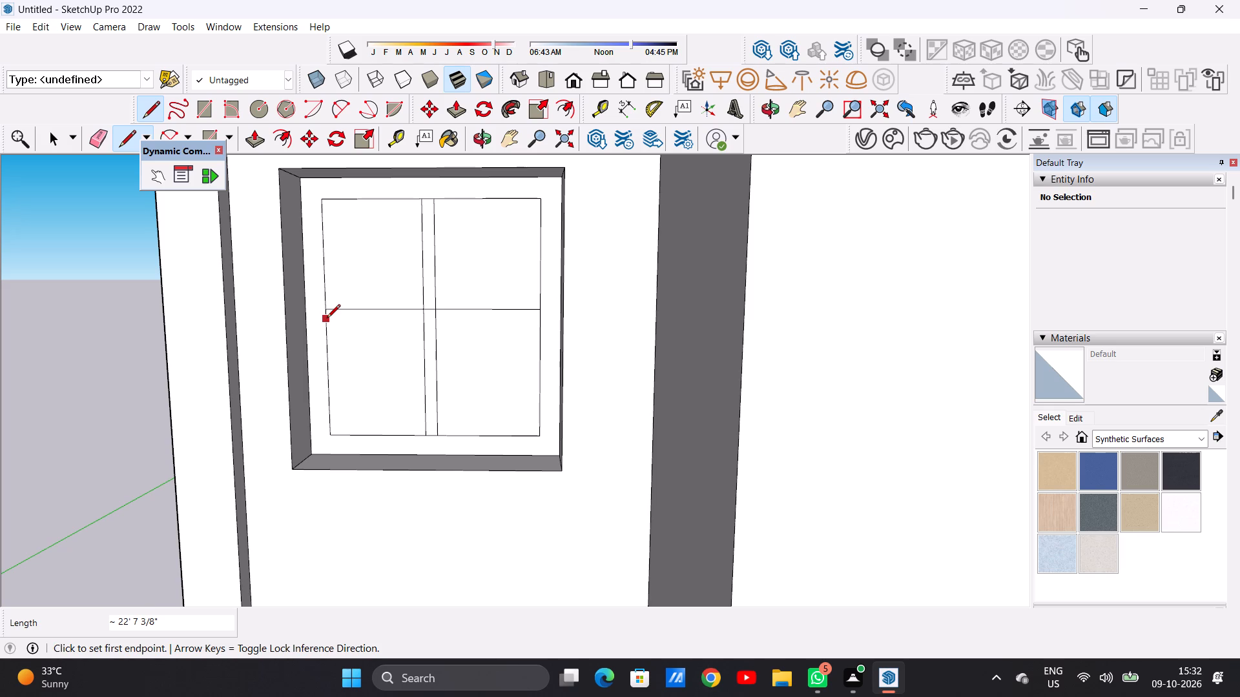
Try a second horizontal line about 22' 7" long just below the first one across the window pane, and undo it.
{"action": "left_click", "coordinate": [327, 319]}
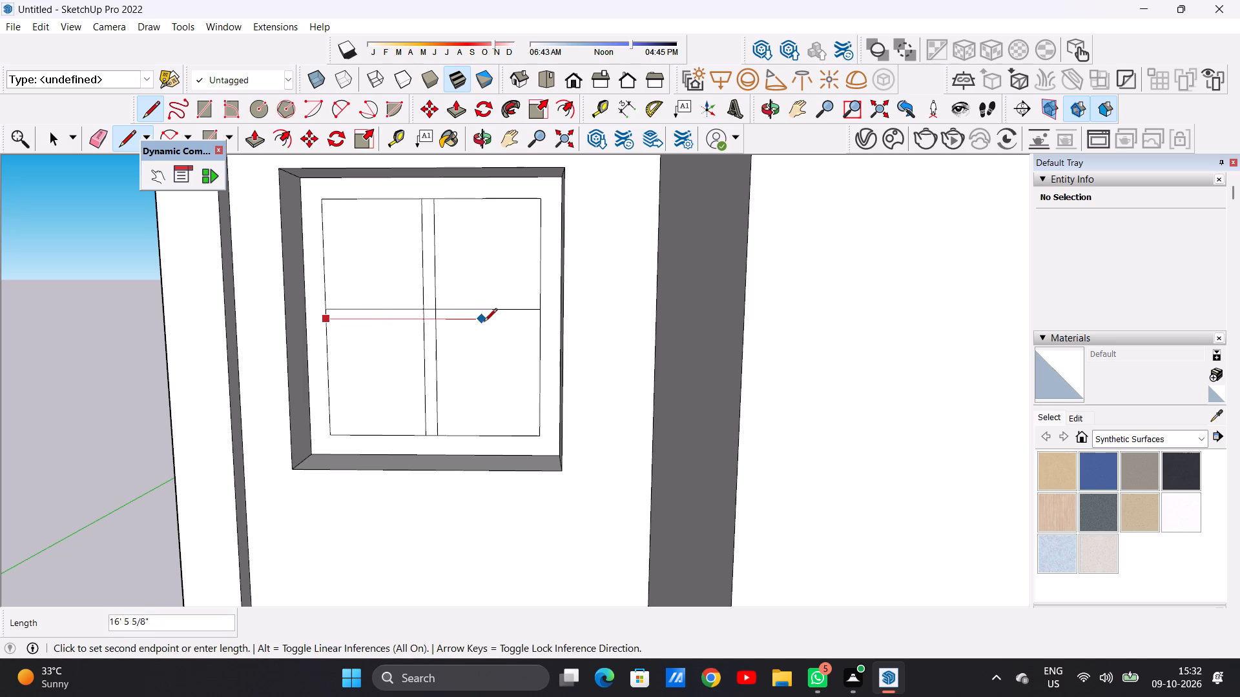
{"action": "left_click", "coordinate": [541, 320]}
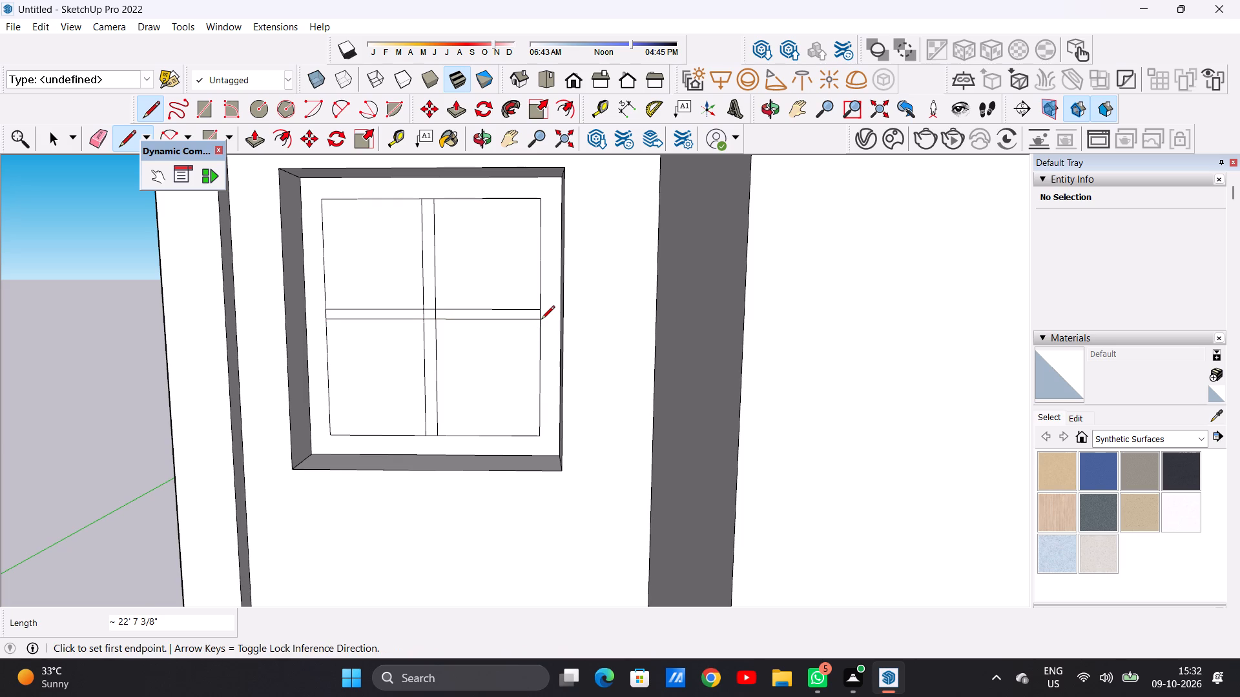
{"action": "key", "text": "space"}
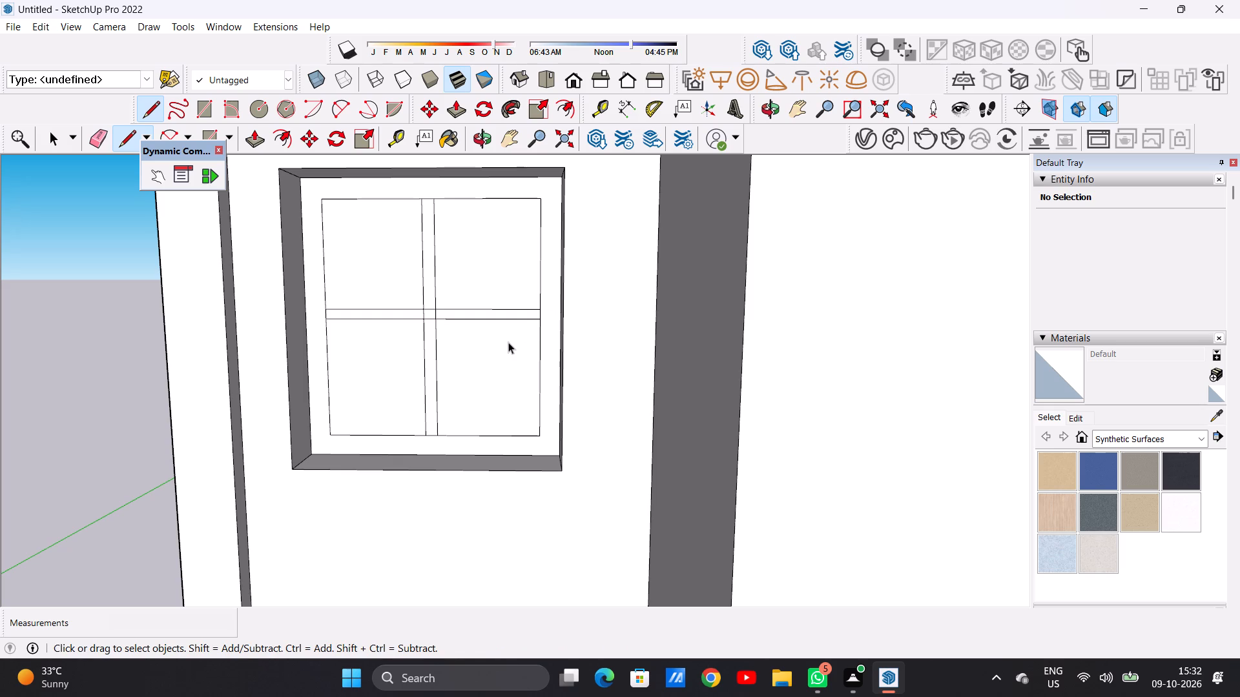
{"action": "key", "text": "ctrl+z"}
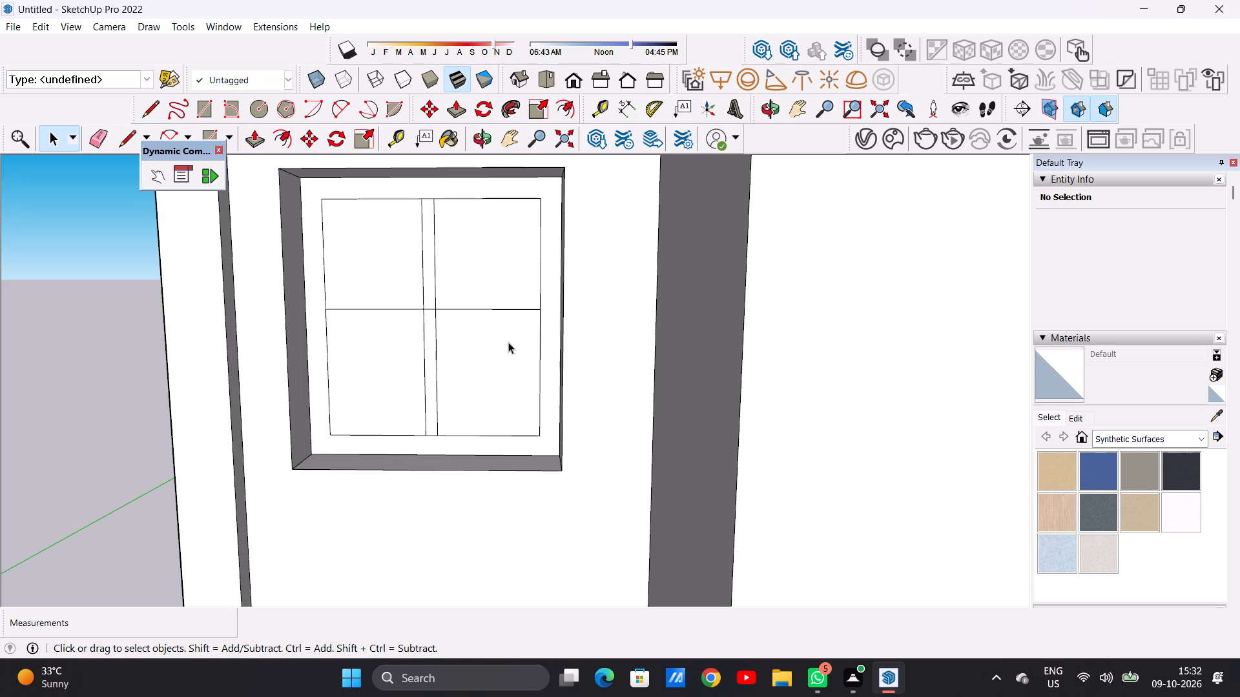
Draw a second horizontal line about 22' 7" long below the first across the inner pane, spaced to outline the crossbar.
{"action": "scroll", "coordinate": [411, 361], "scroll_direction": "up", "scroll_amount": 3}
{"action": "key", "text": "l"}
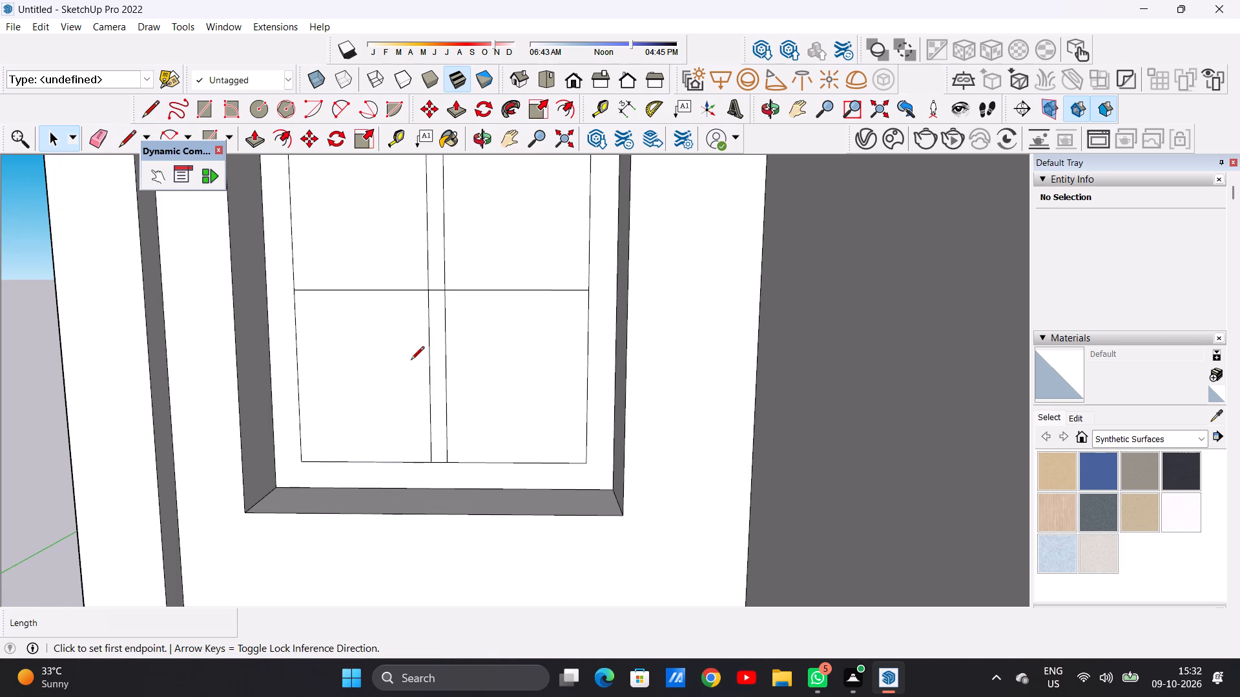
{"action": "scroll", "coordinate": [364, 384], "scroll_direction": "down", "scroll_amount": 6}
{"action": "scroll", "coordinate": [375, 374], "scroll_direction": "up", "scroll_amount": 3}
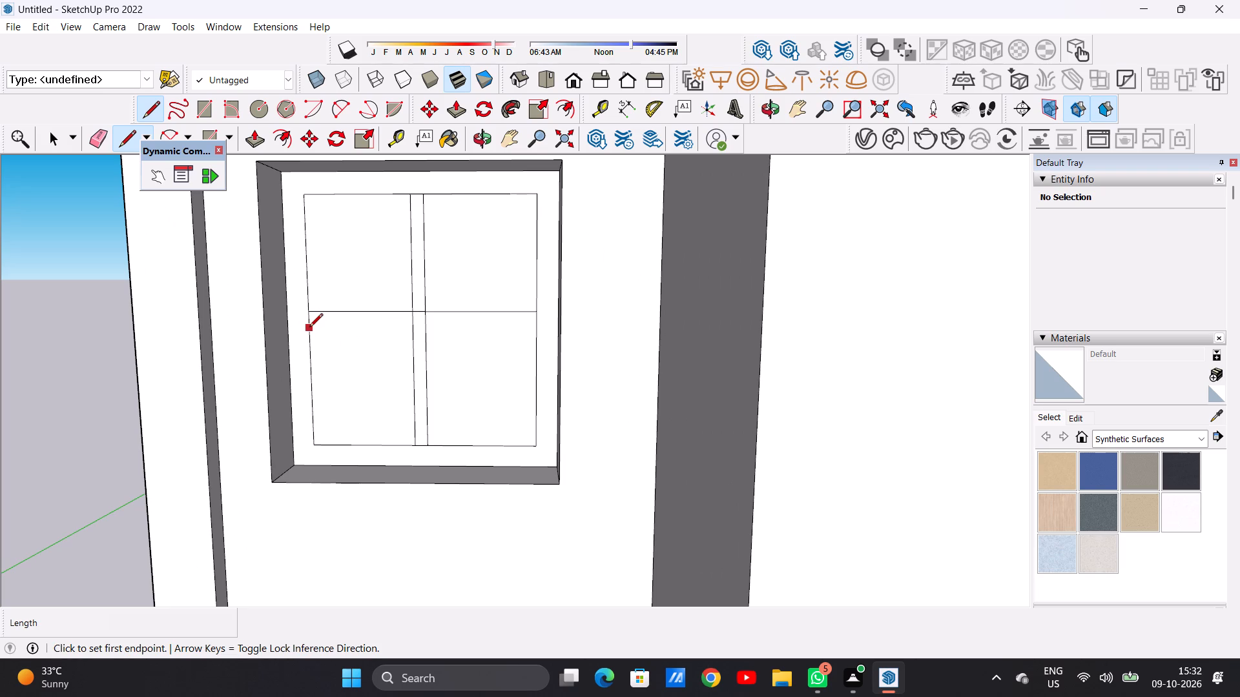
{"action": "left_click", "coordinate": [315, 326]}
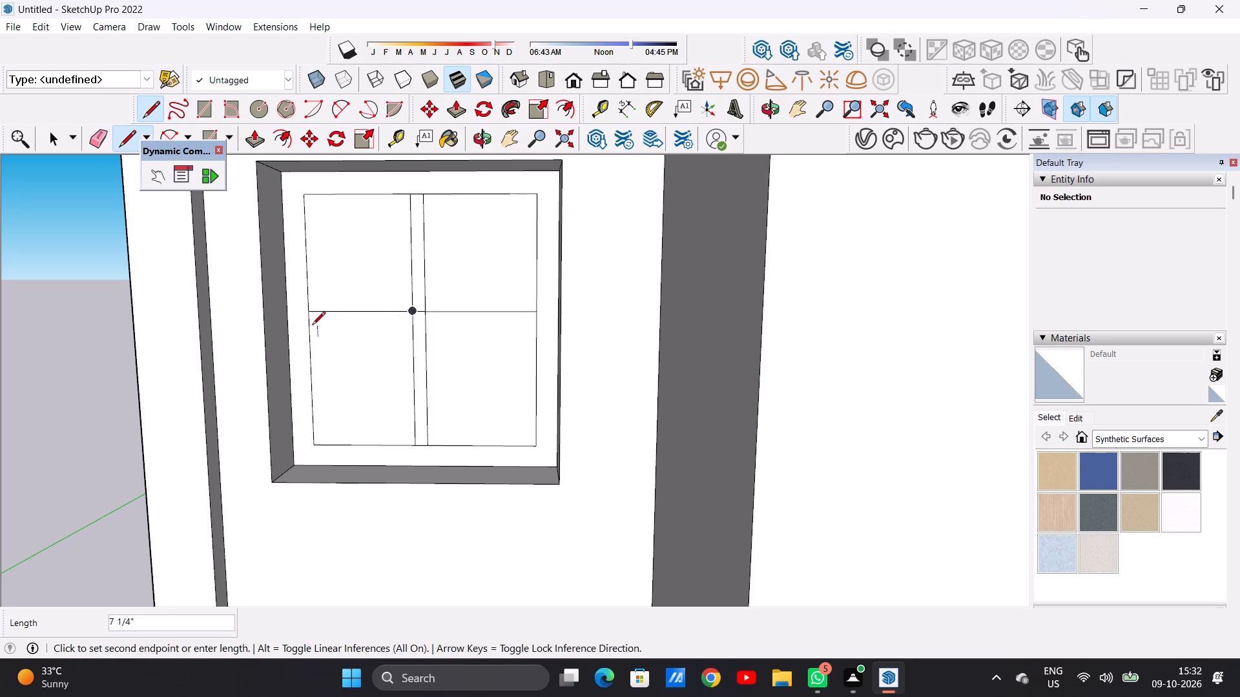
{"action": "key", "text": "space"}
{"action": "type", "text": "L"}
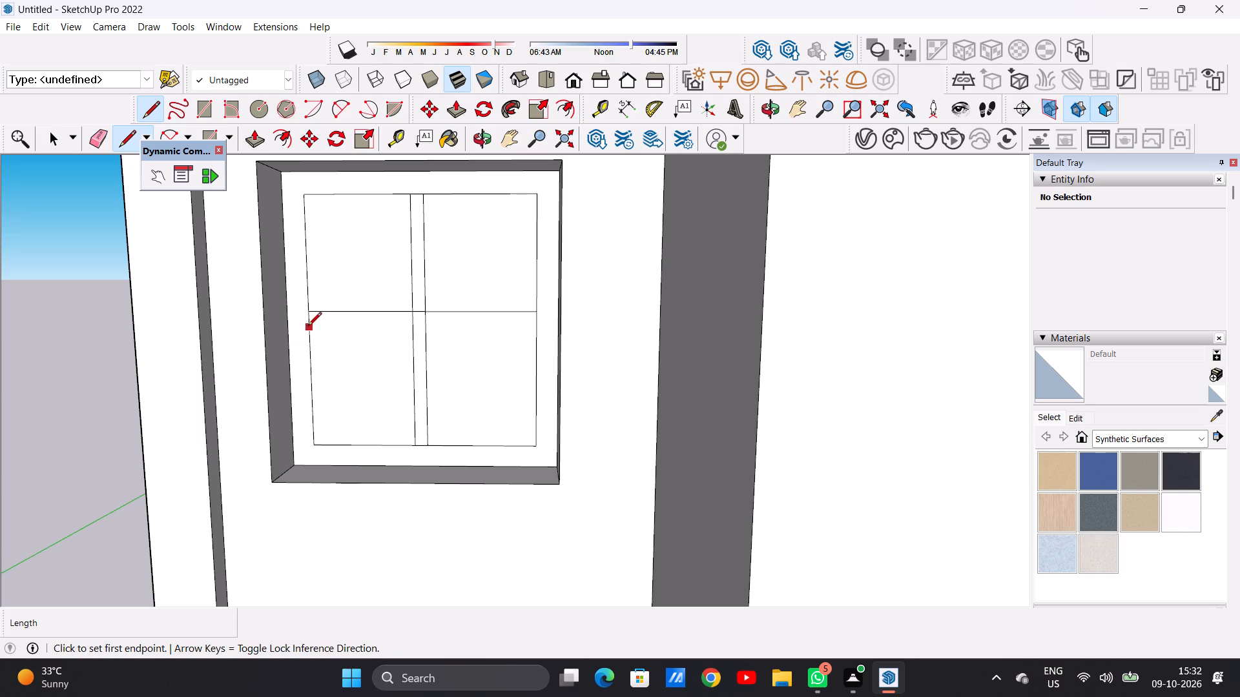
{"action": "left_click", "coordinate": [307, 328]}
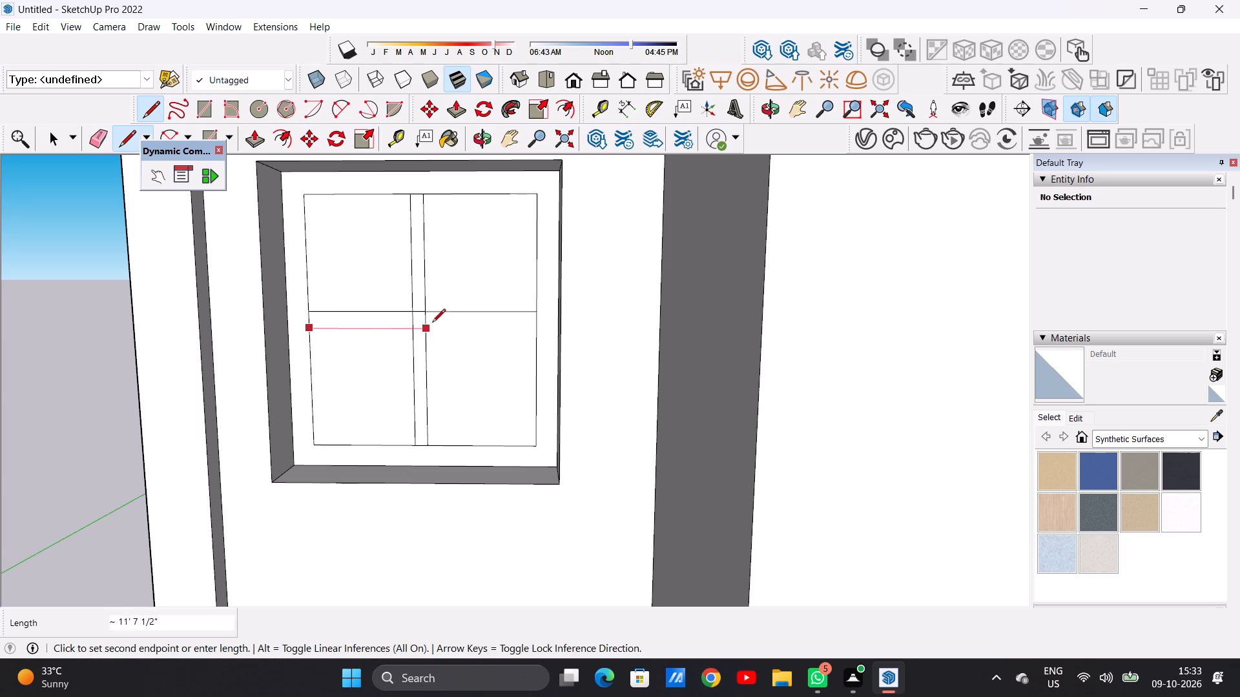
{"action": "left_click", "coordinate": [533, 333]}
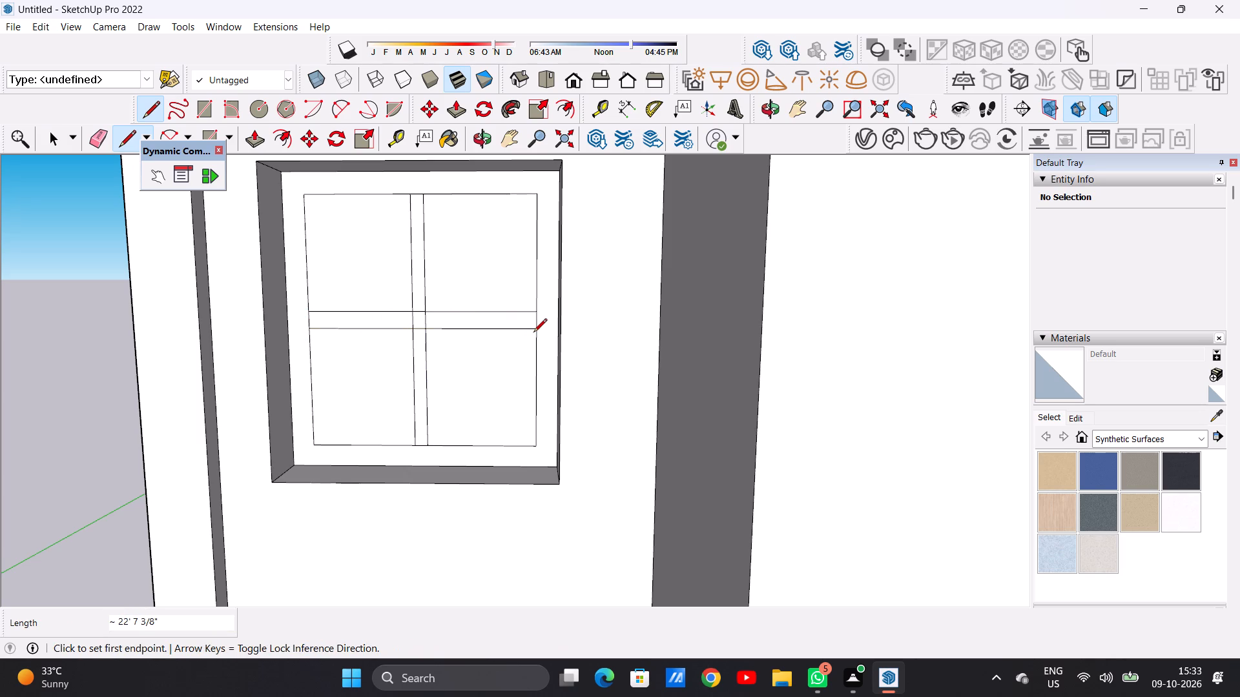
{"action": "key", "text": "space"}
Examine the side wing's windows, the front facade and the rooftop blocks from the front and from above.
{"action": "scroll", "coordinate": [313, 378], "scroll_direction": "down", "scroll_amount": 2}
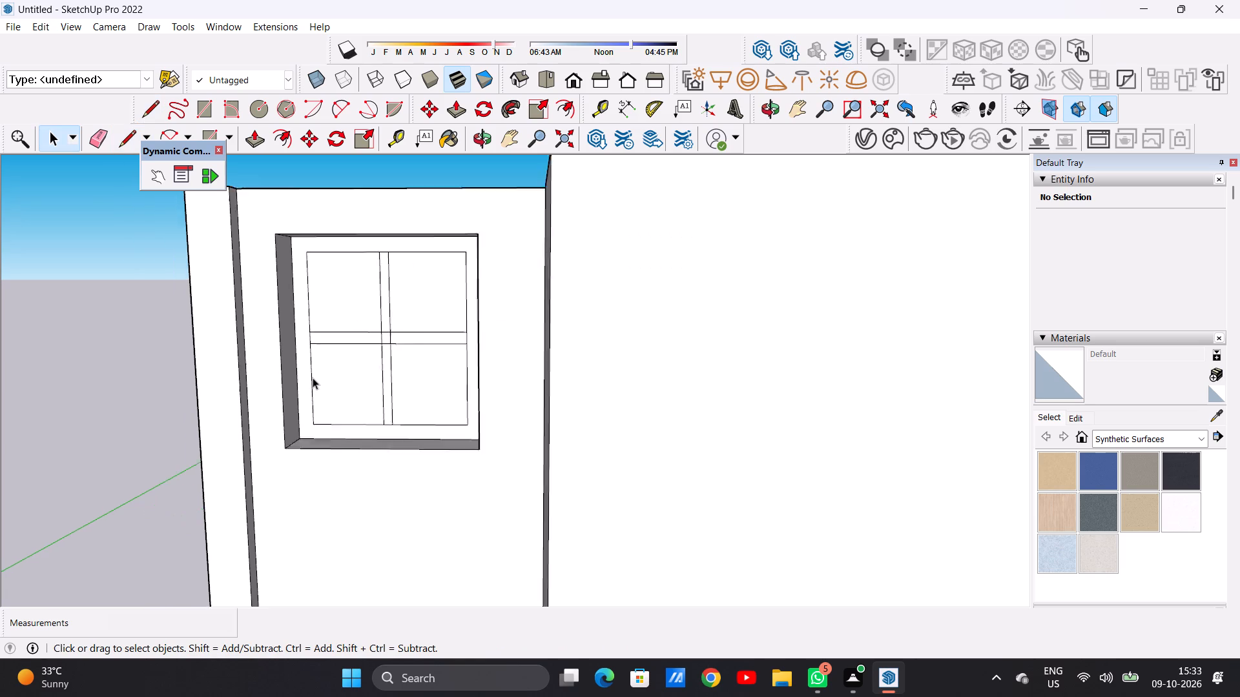
{"action": "scroll", "coordinate": [313, 378], "scroll_direction": "down", "scroll_amount": 19}
{"action": "scroll", "coordinate": [359, 467], "scroll_direction": "up", "scroll_amount": 6}
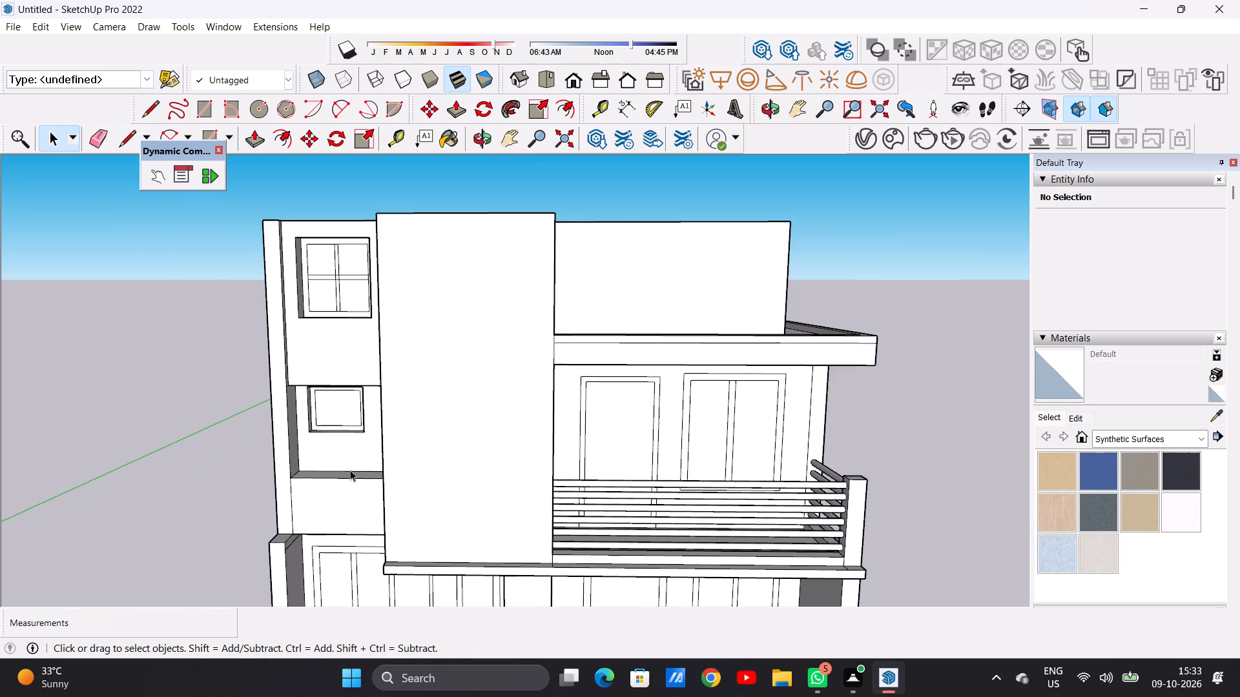
{"action": "scroll", "coordinate": [327, 435], "scroll_direction": "up", "scroll_amount": 8}
{"action": "middle_click_drag", "start_coordinate": [347, 463], "coordinate": [351, 446]}
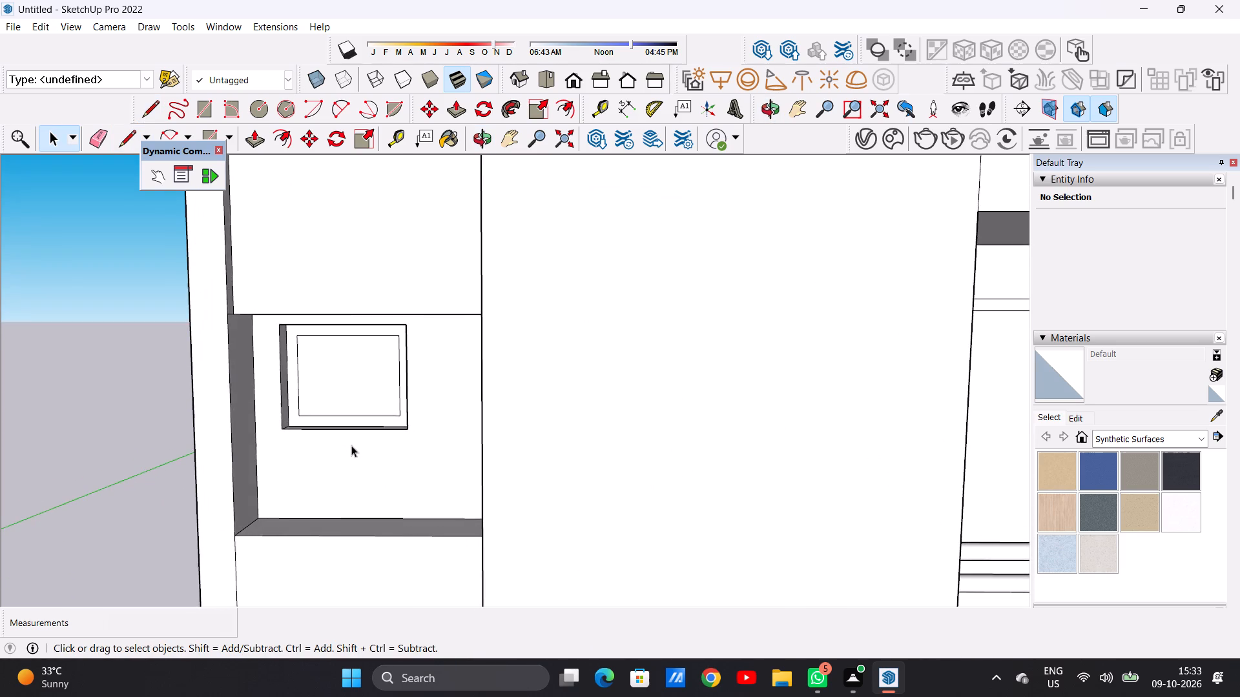
{"action": "scroll", "coordinate": [351, 445], "scroll_direction": "down", "scroll_amount": 17}
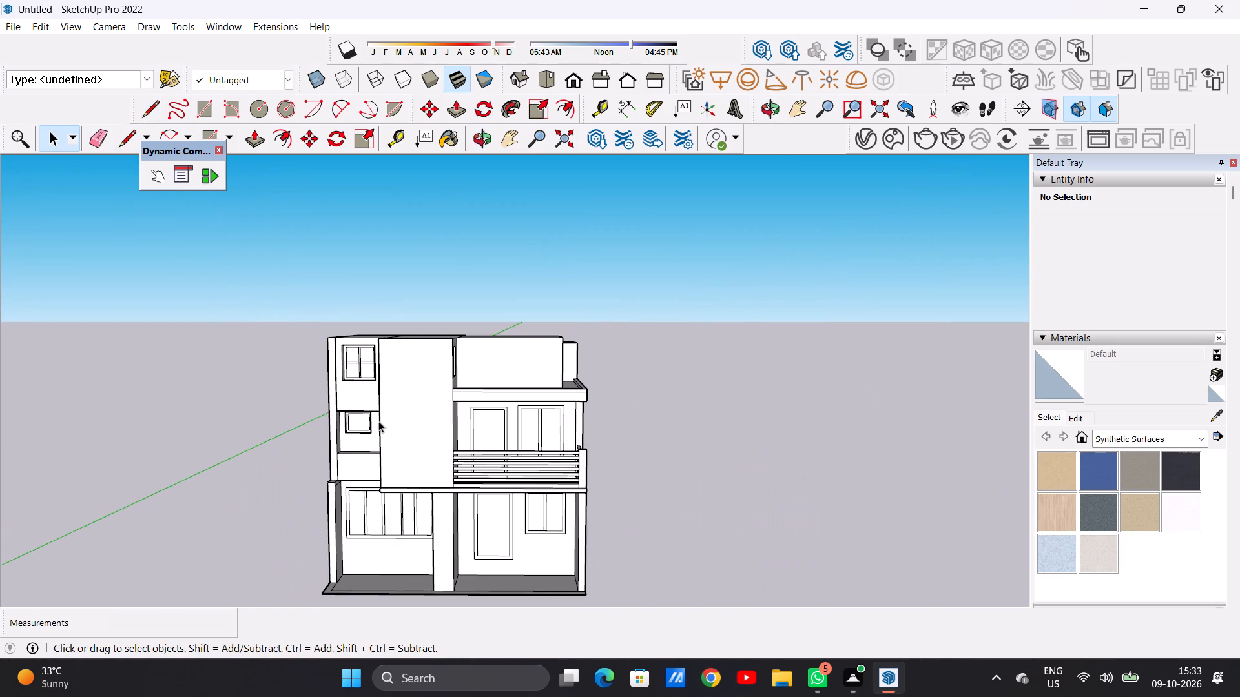
{"action": "middle_click_drag", "start_coordinate": [426, 351], "coordinate": [426, 497]}
{"action": "scroll", "coordinate": [397, 345], "scroll_direction": "up", "scroll_amount": 7}
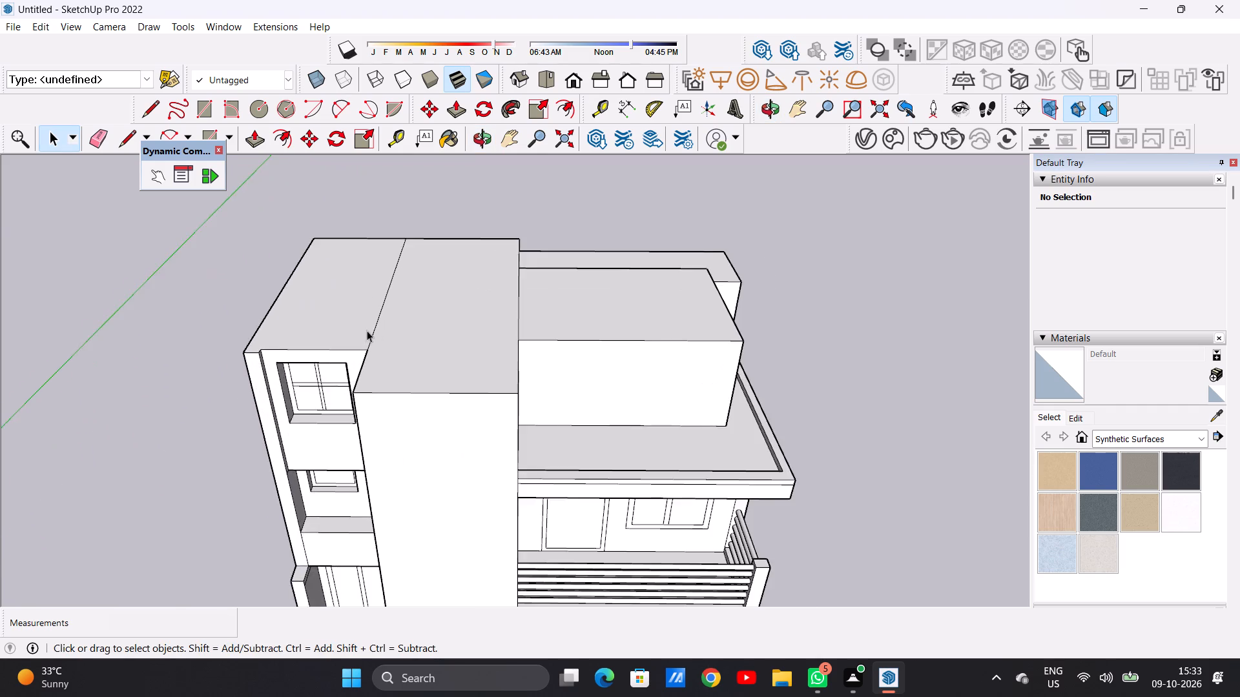
{"action": "scroll", "coordinate": [372, 334], "scroll_direction": "up", "scroll_amount": 6}
{"action": "middle_click_drag", "start_coordinate": [333, 348], "coordinate": [298, 317]}
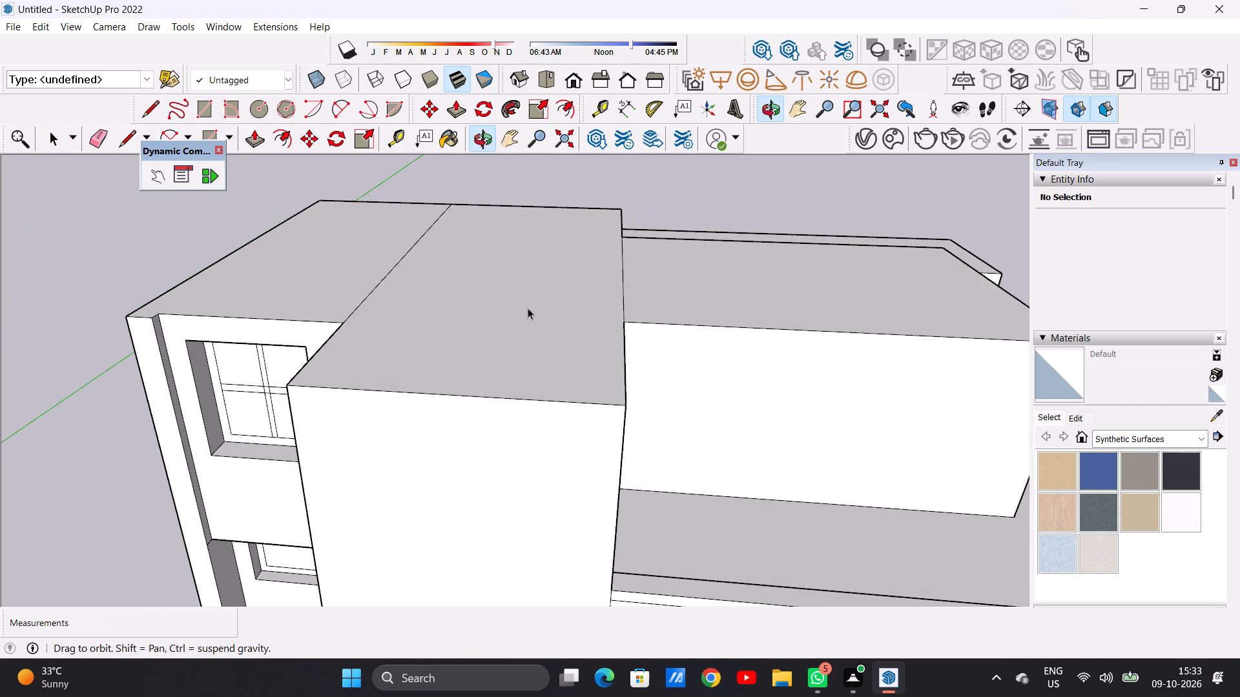
{"action": "scroll", "coordinate": [519, 319], "scroll_direction": "down", "scroll_amount": 10}
{"action": "middle_click_drag", "start_coordinate": [508, 410], "coordinate": [524, 299]}
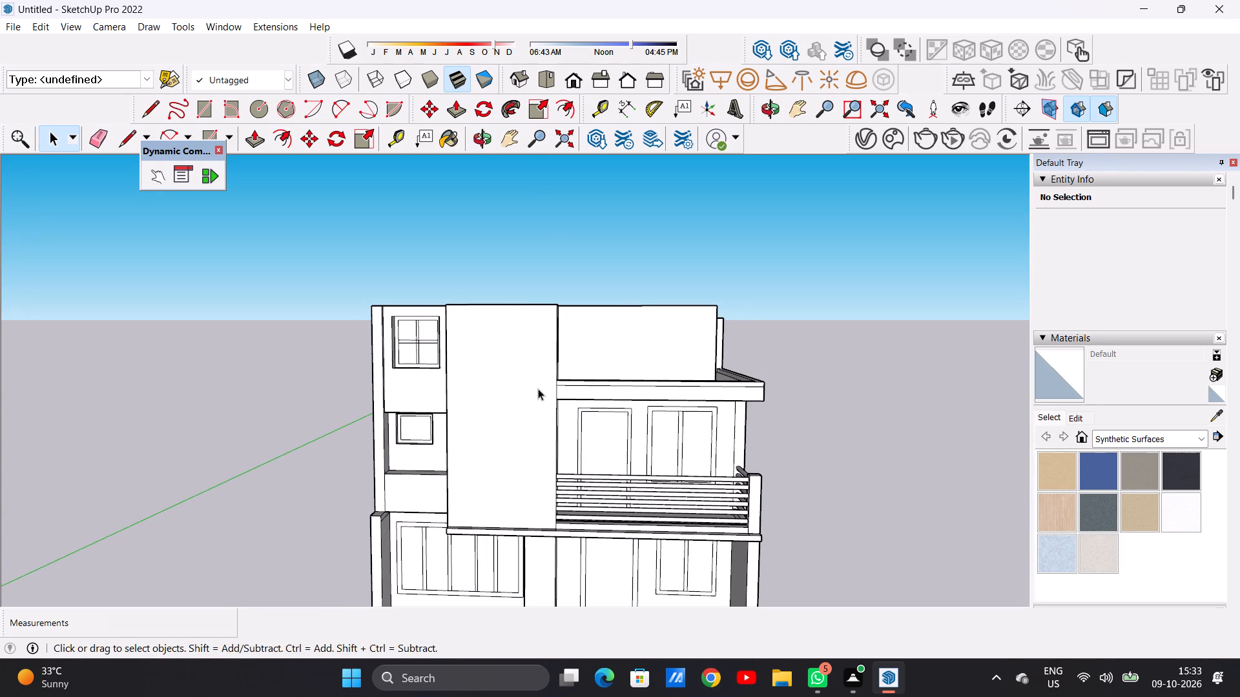
{"action": "scroll", "coordinate": [502, 395], "scroll_direction": "down", "scroll_amount": 14}
{"action": "middle_click_drag", "start_coordinate": [536, 370], "coordinate": [465, 442]}
{"action": "scroll", "coordinate": [572, 346], "scroll_direction": "up", "scroll_amount": 18}
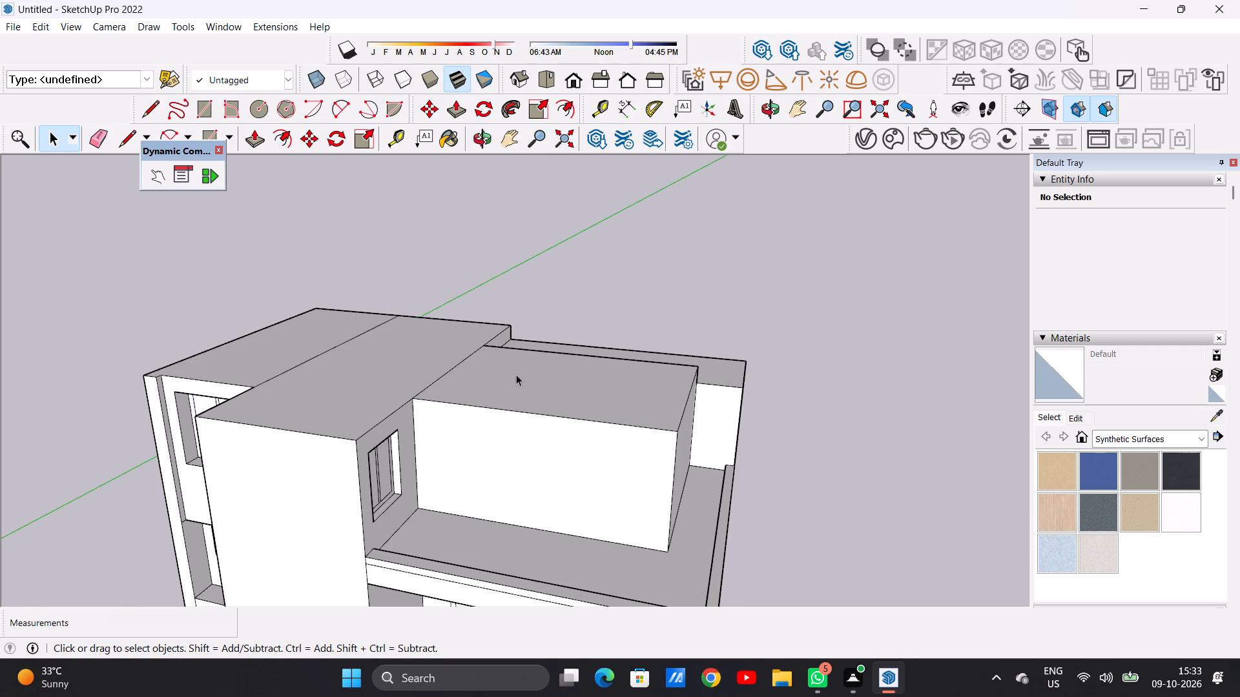
{"action": "scroll", "coordinate": [437, 366], "scroll_direction": "up", "scroll_amount": 6}
{"action": "middle_click_drag", "start_coordinate": [320, 445], "coordinate": [207, 450]}
{"action": "scroll", "coordinate": [431, 412], "scroll_direction": "down", "scroll_amount": 12}
{"action": "middle_click_drag", "start_coordinate": [501, 456], "coordinate": [670, 418]}
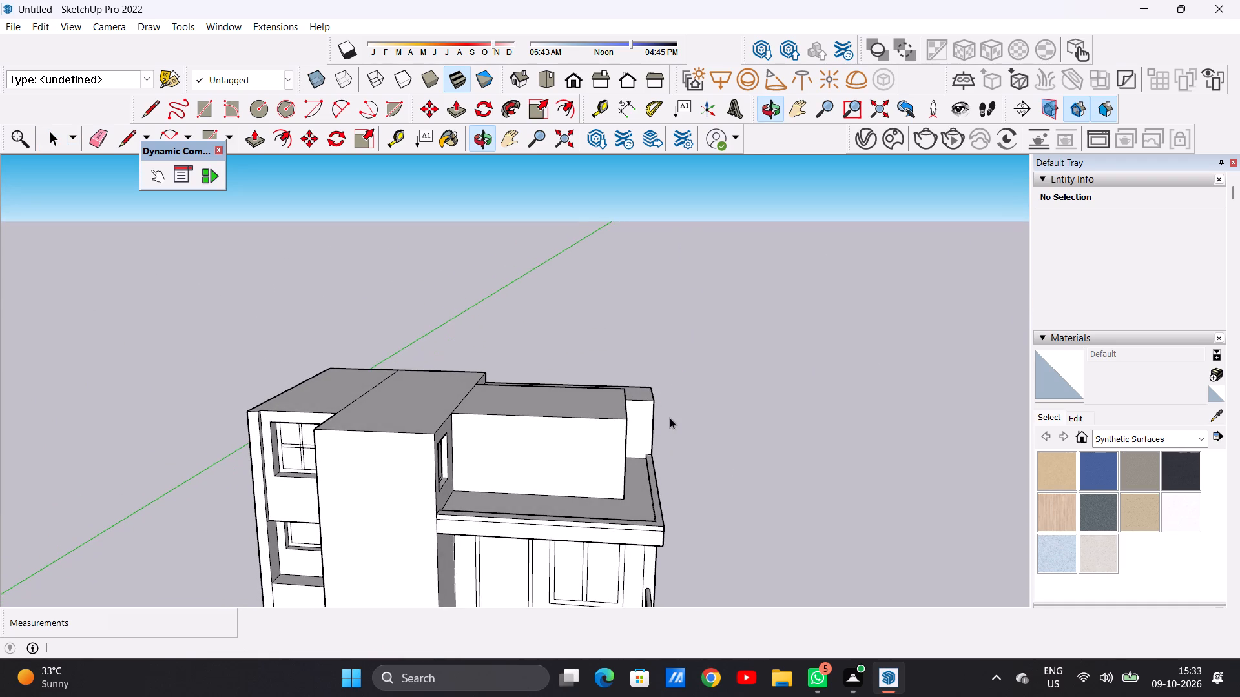
{"action": "scroll", "coordinate": [417, 465], "scroll_direction": "down", "scroll_amount": 2}
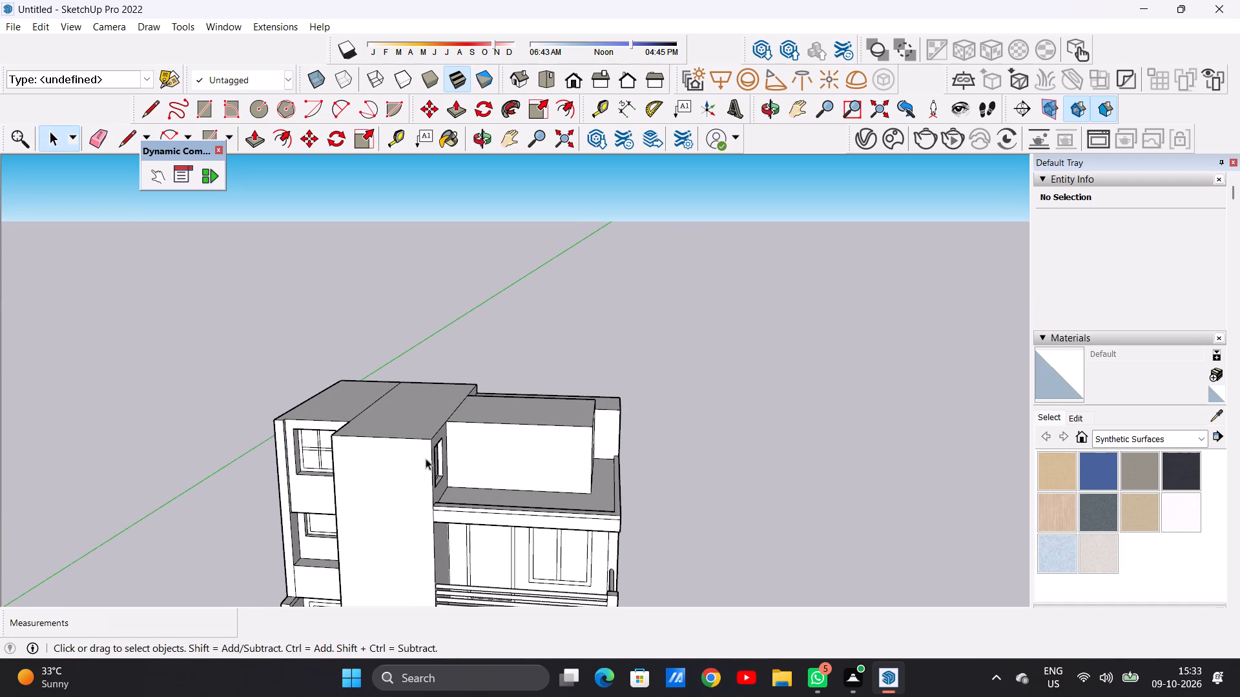
Push/Pull the rear rooftop block's top face up 6' 7 1/2", level with the adjoining higher roof.
{"action": "middle_click_drag", "start_coordinate": [480, 448], "coordinate": [258, 576]}
{"action": "scroll", "coordinate": [572, 400], "scroll_direction": "up", "scroll_amount": 7}
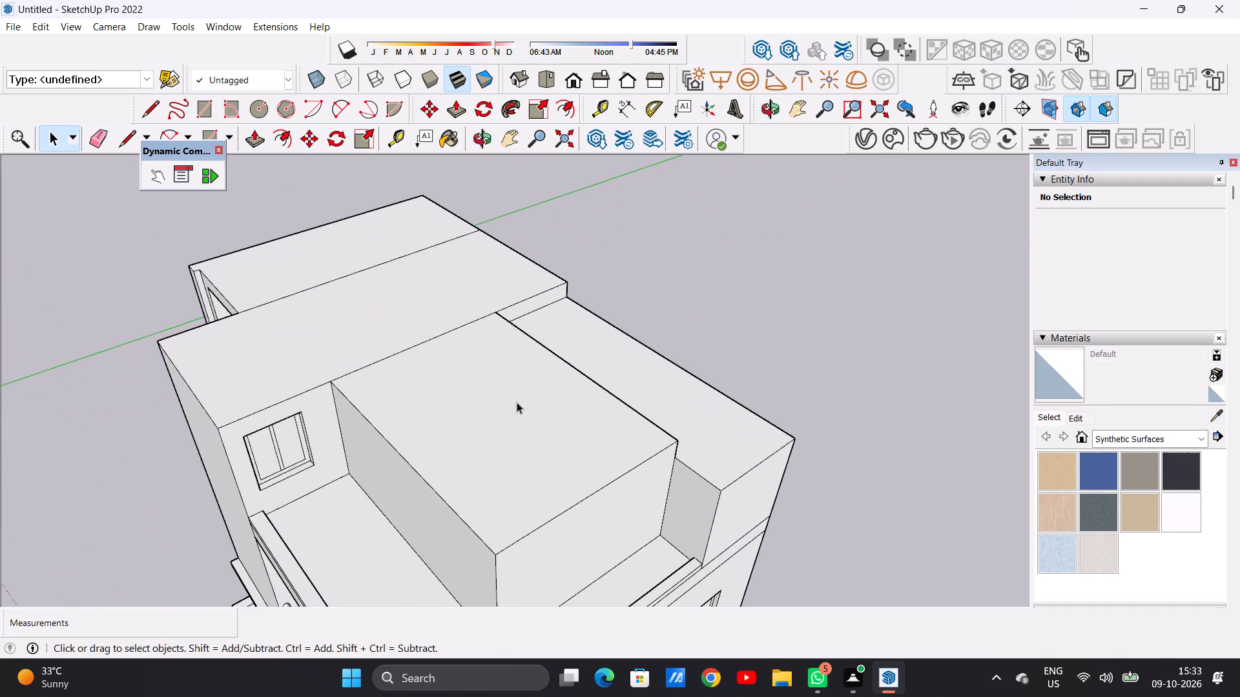
{"action": "middle_click_drag", "start_coordinate": [506, 402], "coordinate": [380, 443]}
{"action": "scroll", "coordinate": [382, 445], "scroll_direction": "down", "scroll_amount": 4}
{"action": "scroll", "coordinate": [515, 433], "scroll_direction": "up", "scroll_amount": 5}
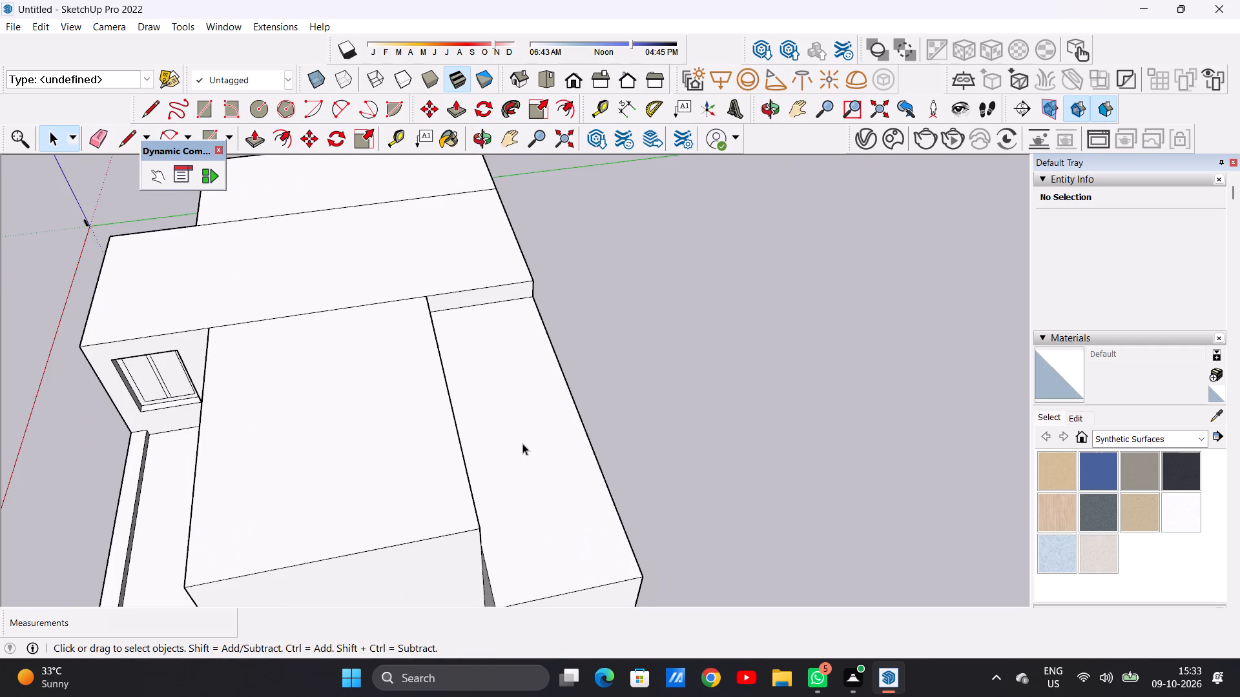
{"action": "key", "text": "p"}
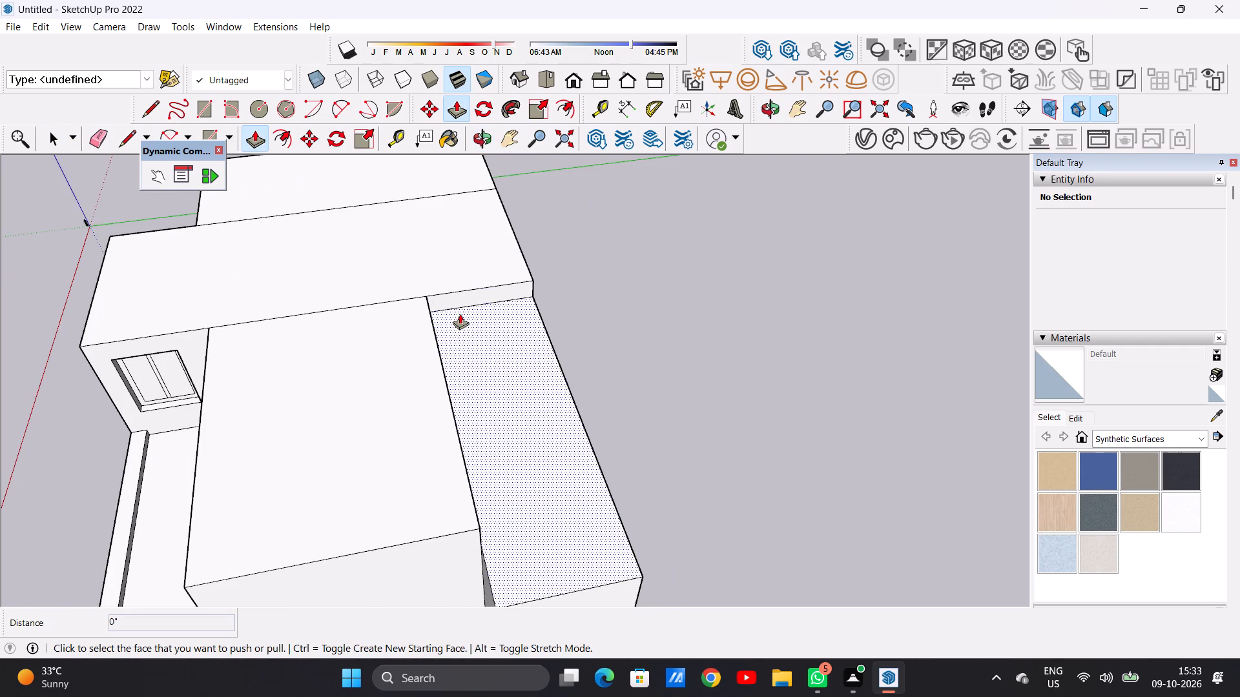
{"action": "left_click", "coordinate": [460, 319]}
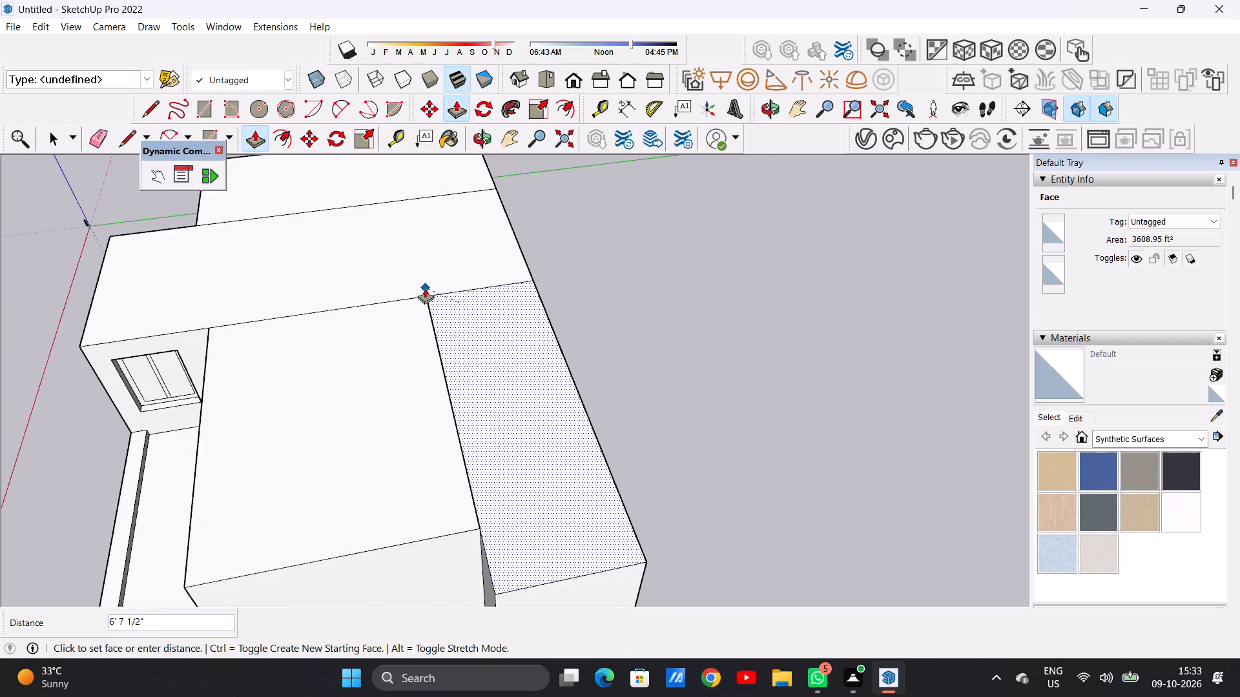
{"action": "left_click", "coordinate": [427, 298]}
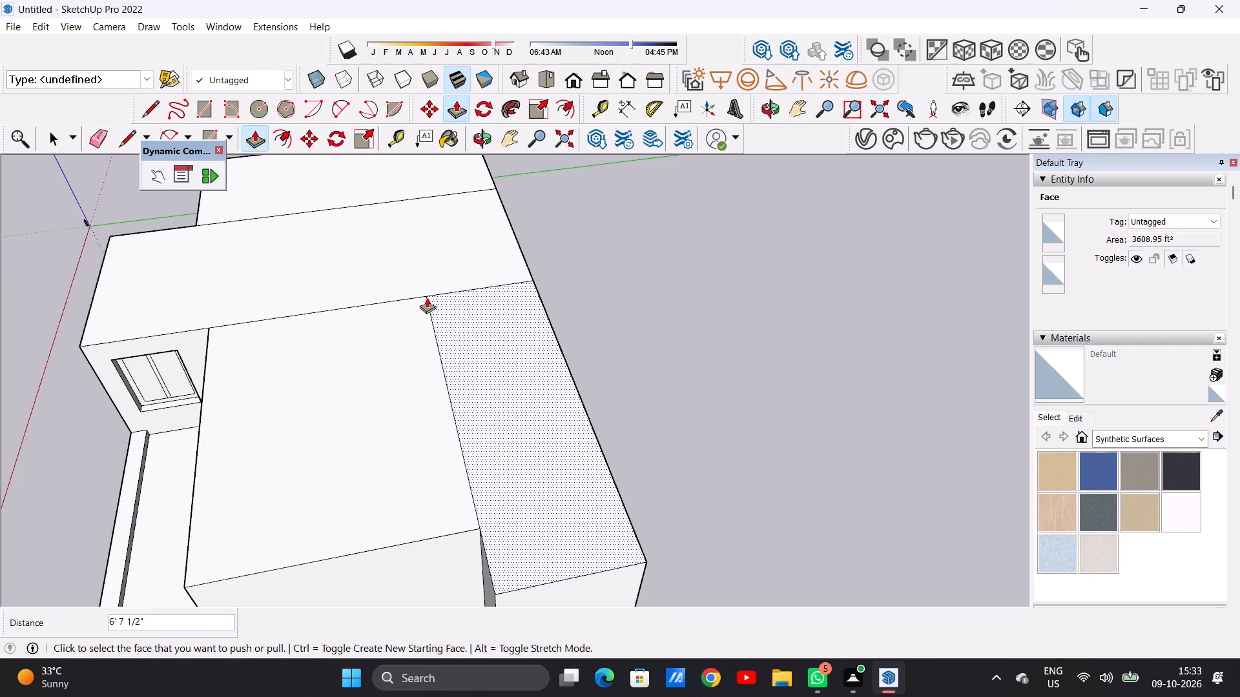
{"action": "key", "text": "space"}
Examine the villa's overall massing and roofline from above and from the front.
{"action": "scroll", "coordinate": [458, 395], "scroll_direction": "down", "scroll_amount": 9}
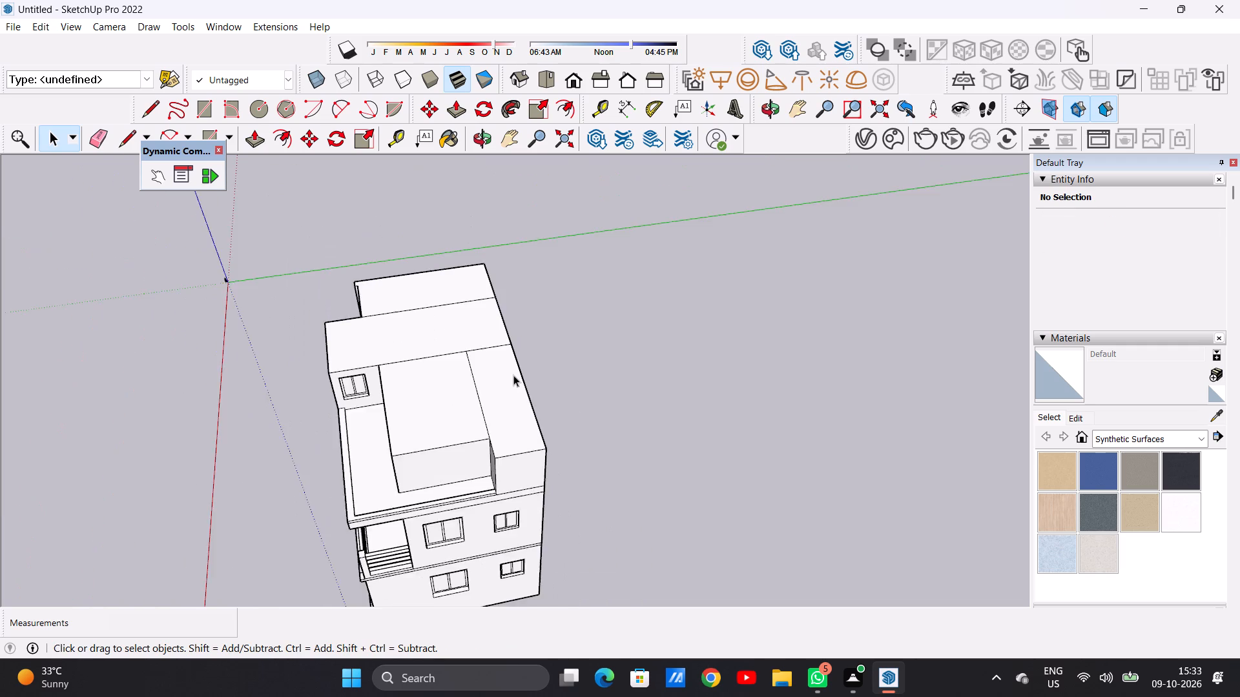
{"action": "scroll", "coordinate": [513, 375], "scroll_direction": "down", "scroll_amount": 4}
{"action": "middle_click_drag", "start_coordinate": [360, 417], "coordinate": [684, 358]}
{"action": "middle_click_drag", "start_coordinate": [581, 434], "coordinate": [628, 423]}
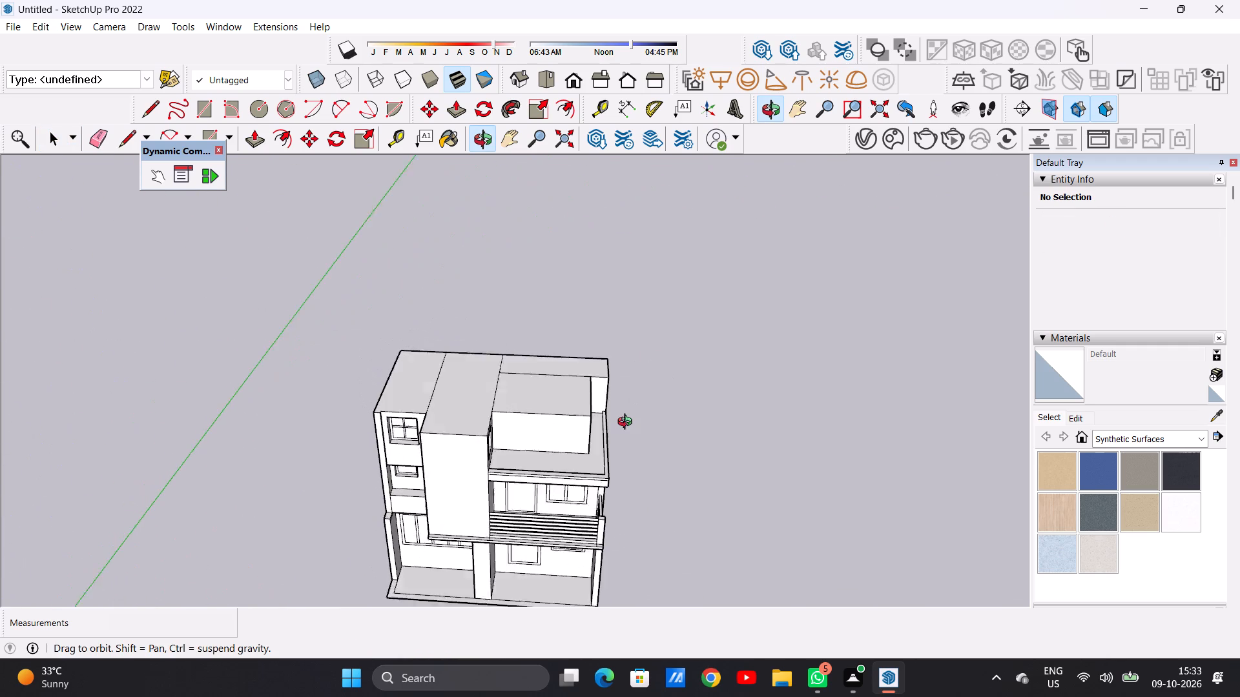
{"action": "middle_click_drag", "start_coordinate": [628, 423], "coordinate": [638, 344]}
{"action": "scroll", "coordinate": [546, 445], "scroll_direction": "up", "scroll_amount": 6}
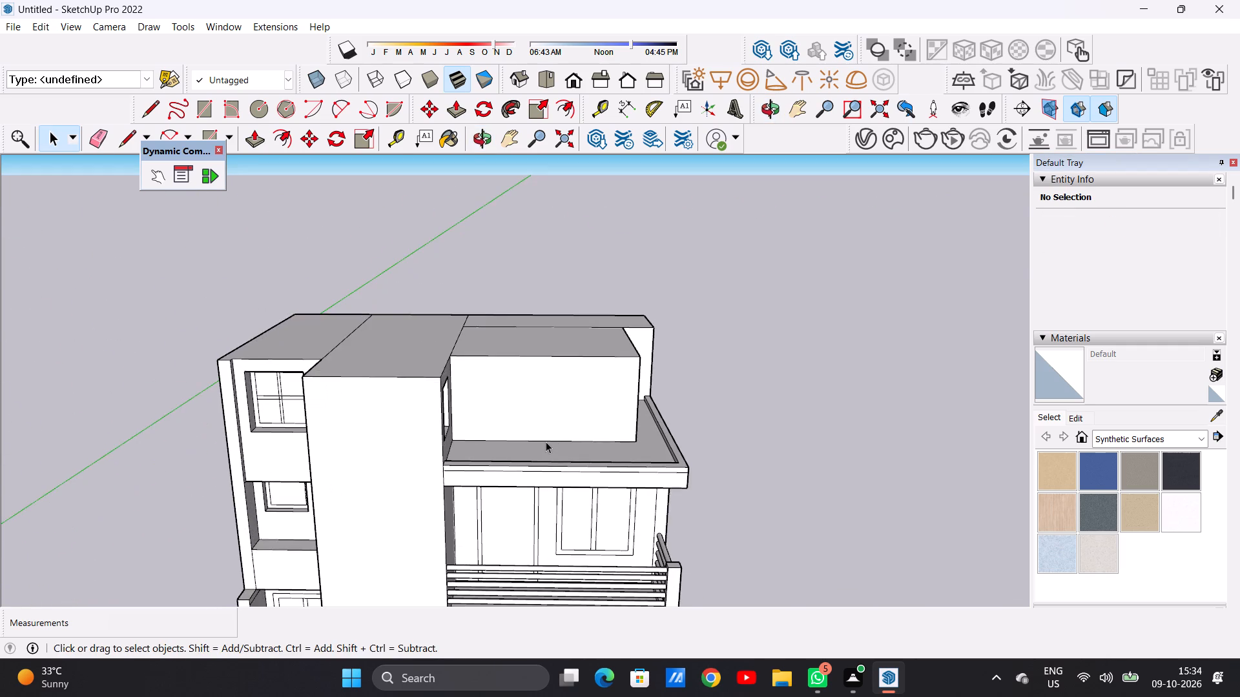
{"action": "middle_click_drag", "start_coordinate": [544, 437], "coordinate": [546, 406]}
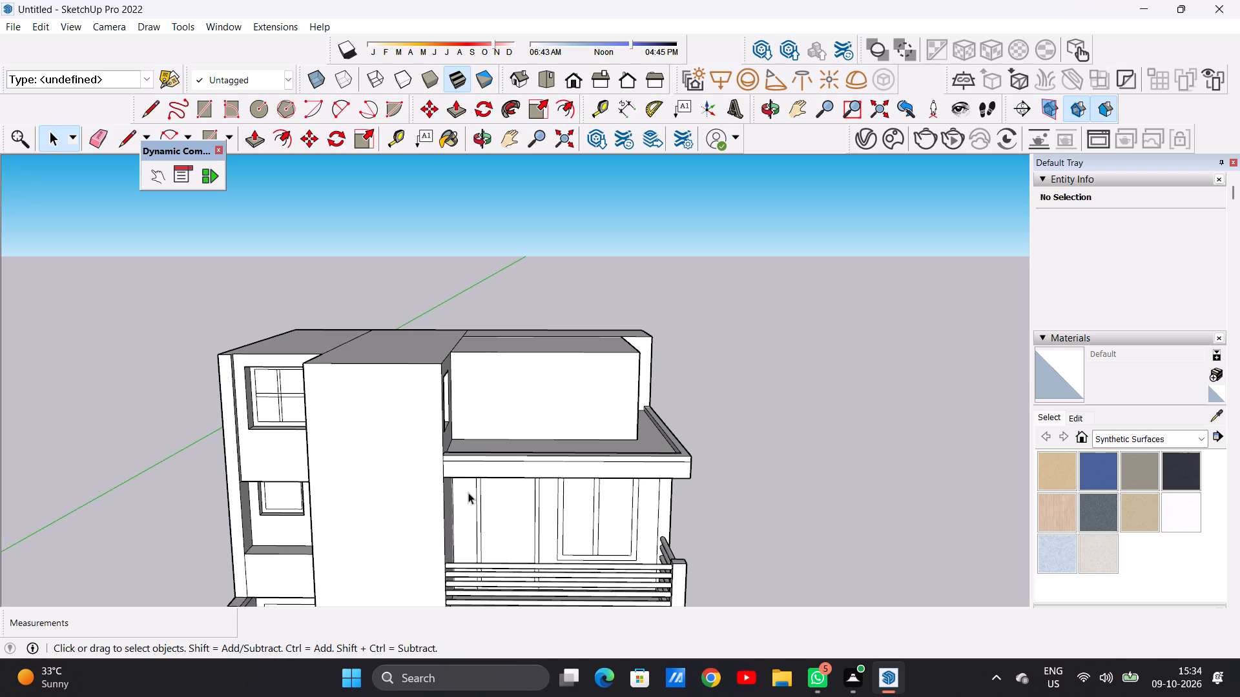
{"action": "scroll", "coordinate": [488, 299], "scroll_direction": "down", "scroll_amount": 6}
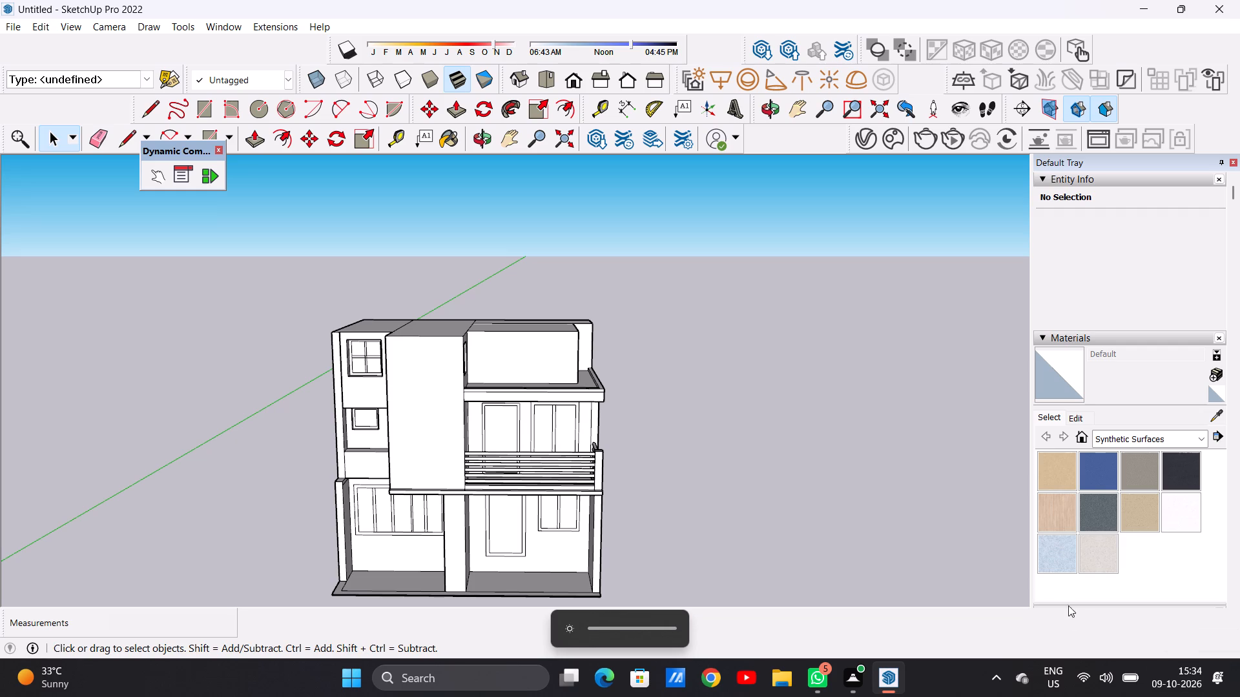
{"action": "scroll", "coordinate": [463, 402], "scroll_direction": "down", "scroll_amount": 4}
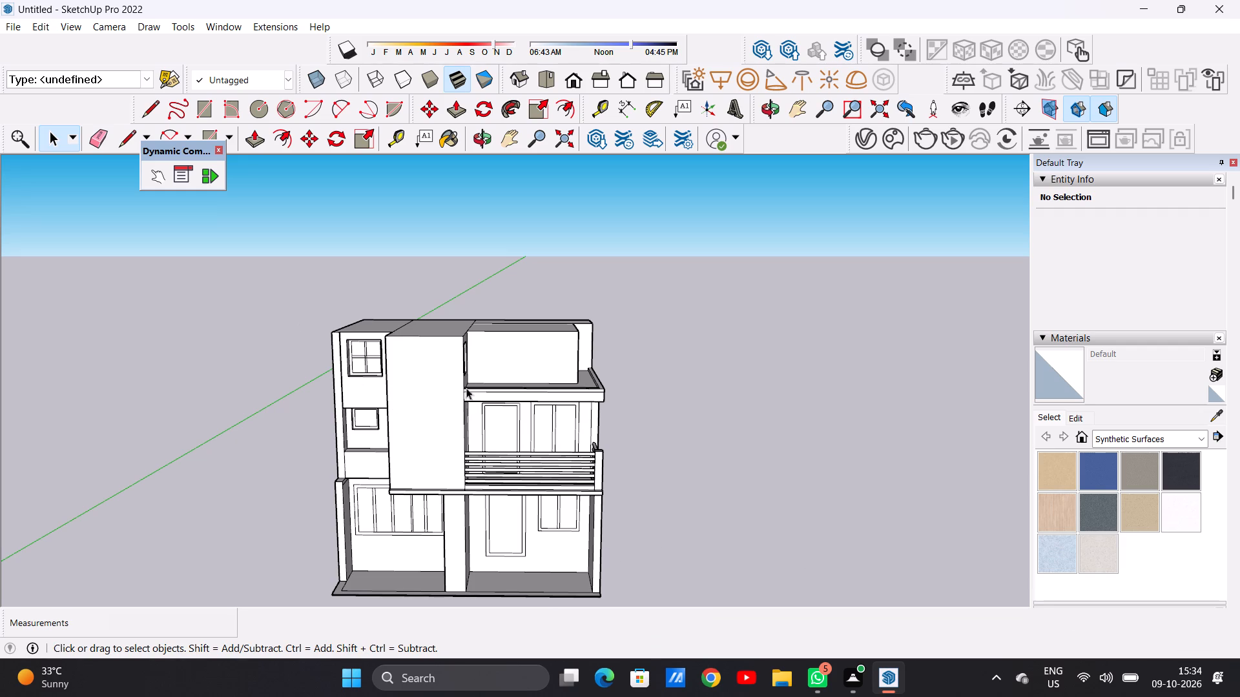
Examine the villa's front facade, balcony and side walls from the front and from an oblique angle near eye level.
{"action": "scroll", "coordinate": [466, 388], "scroll_direction": "down", "scroll_amount": 20}
{"action": "scroll", "coordinate": [465, 426], "scroll_direction": "up", "scroll_amount": 7}
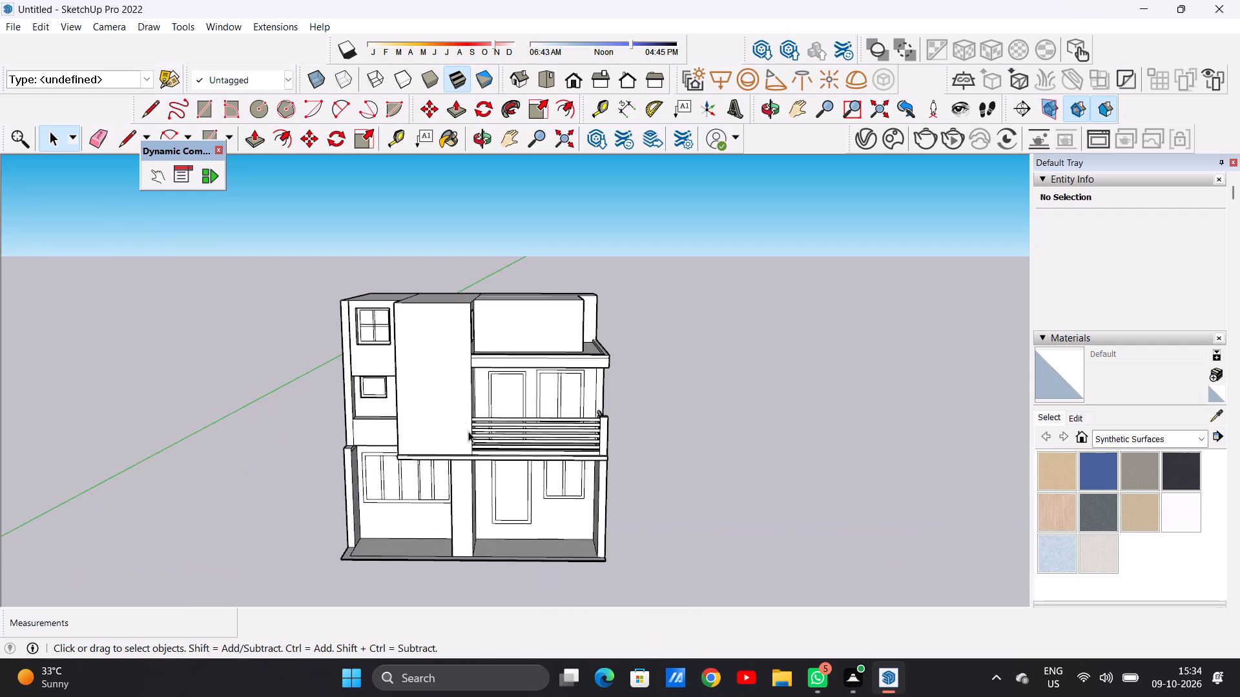
{"action": "middle_click_drag", "start_coordinate": [468, 430], "coordinate": [372, 410]}
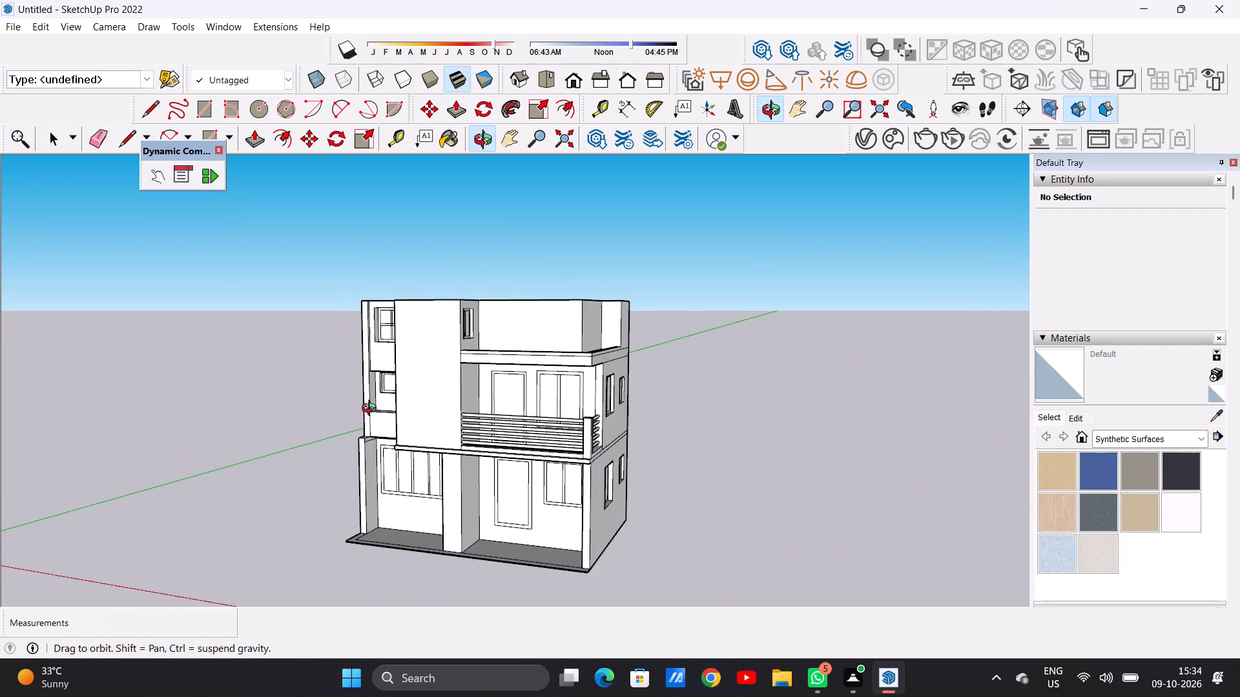
{"action": "middle_click_drag", "start_coordinate": [372, 410], "coordinate": [454, 411]}
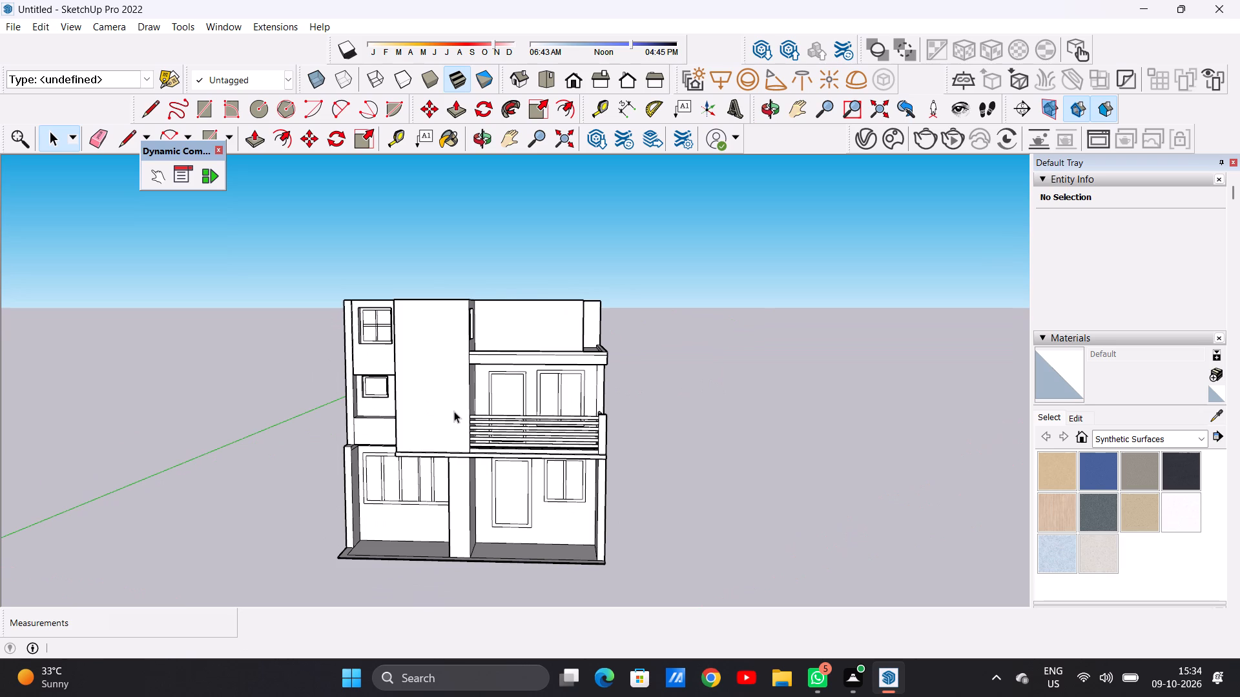
{"action": "scroll", "coordinate": [479, 422], "scroll_direction": "down", "scroll_amount": 2}
{"action": "middle_click_drag", "start_coordinate": [470, 415], "coordinate": [477, 416]}
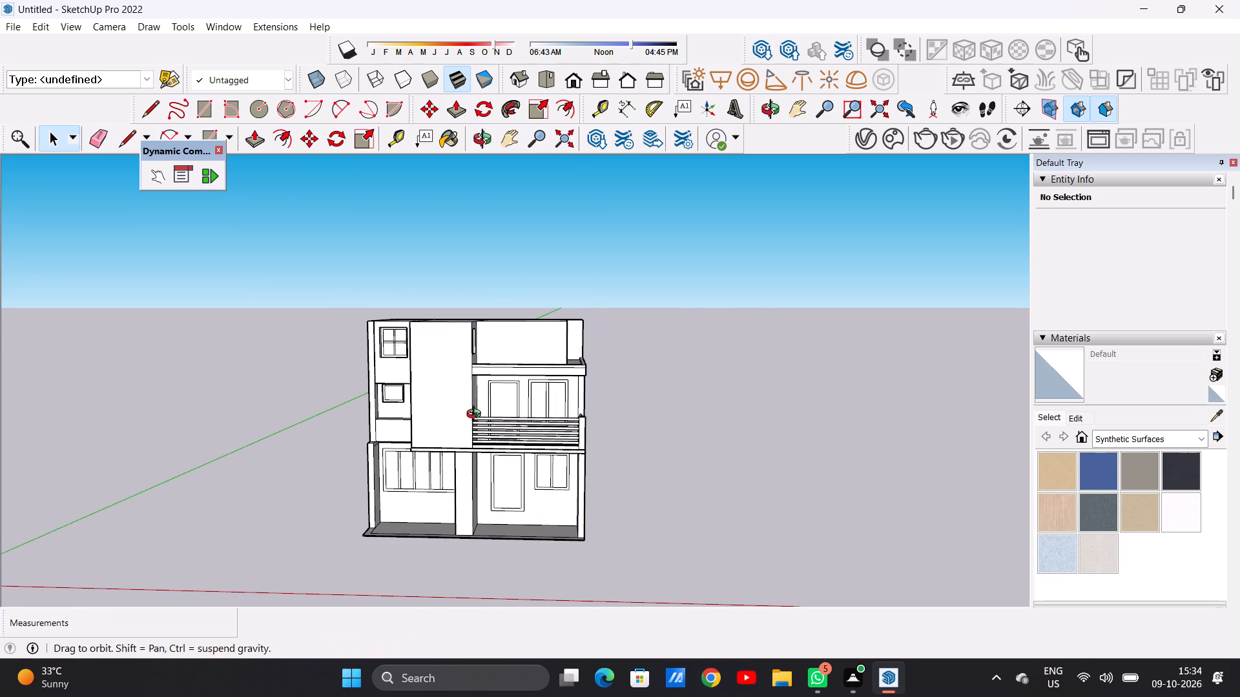
{"action": "middle_click_drag", "start_coordinate": [477, 416], "coordinate": [471, 412]}
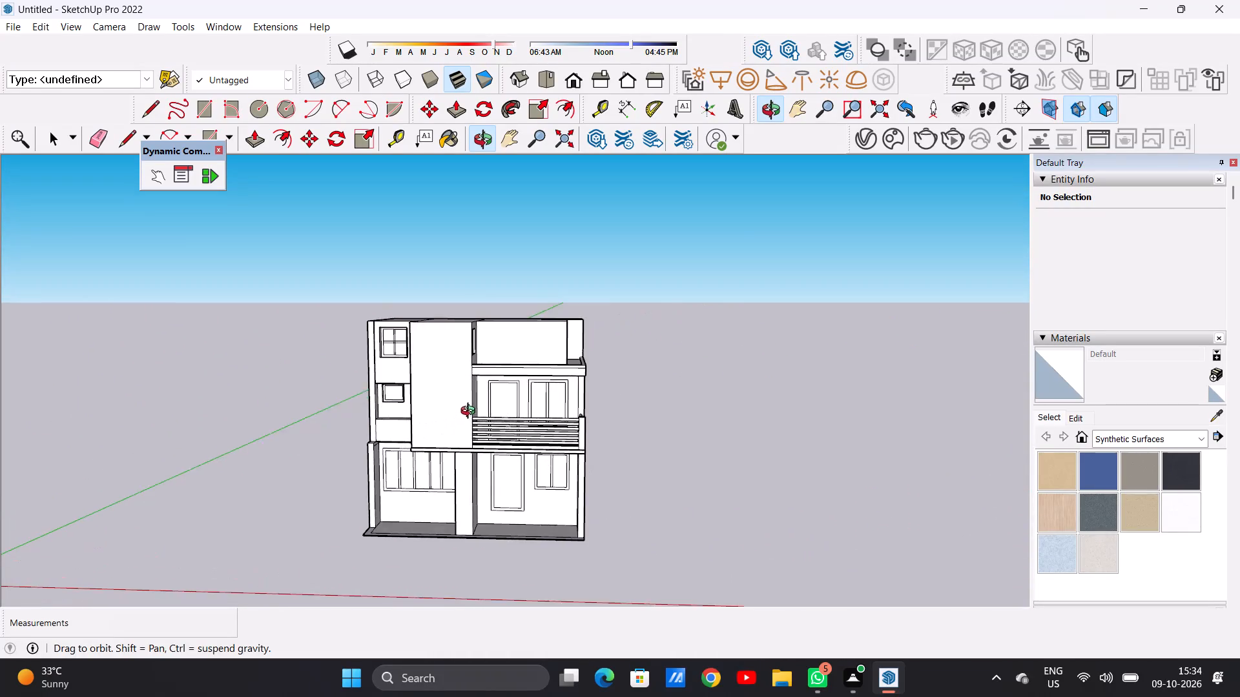
{"action": "middle_click_drag", "start_coordinate": [471, 412], "coordinate": [471, 406]}
{"action": "middle_click_drag", "start_coordinate": [471, 401], "coordinate": [470, 394]}
{"action": "scroll", "coordinate": [481, 472], "scroll_direction": "down", "scroll_amount": 3}
{"action": "scroll", "coordinate": [458, 425], "scroll_direction": "up", "scroll_amount": 7}
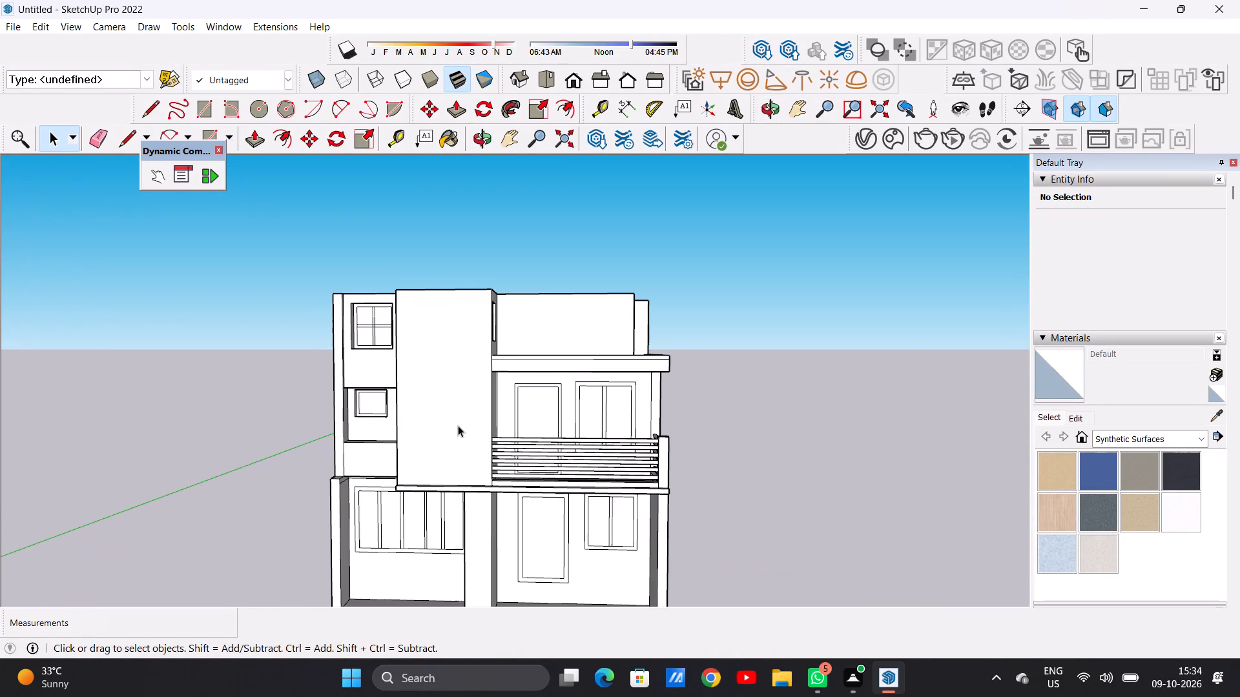
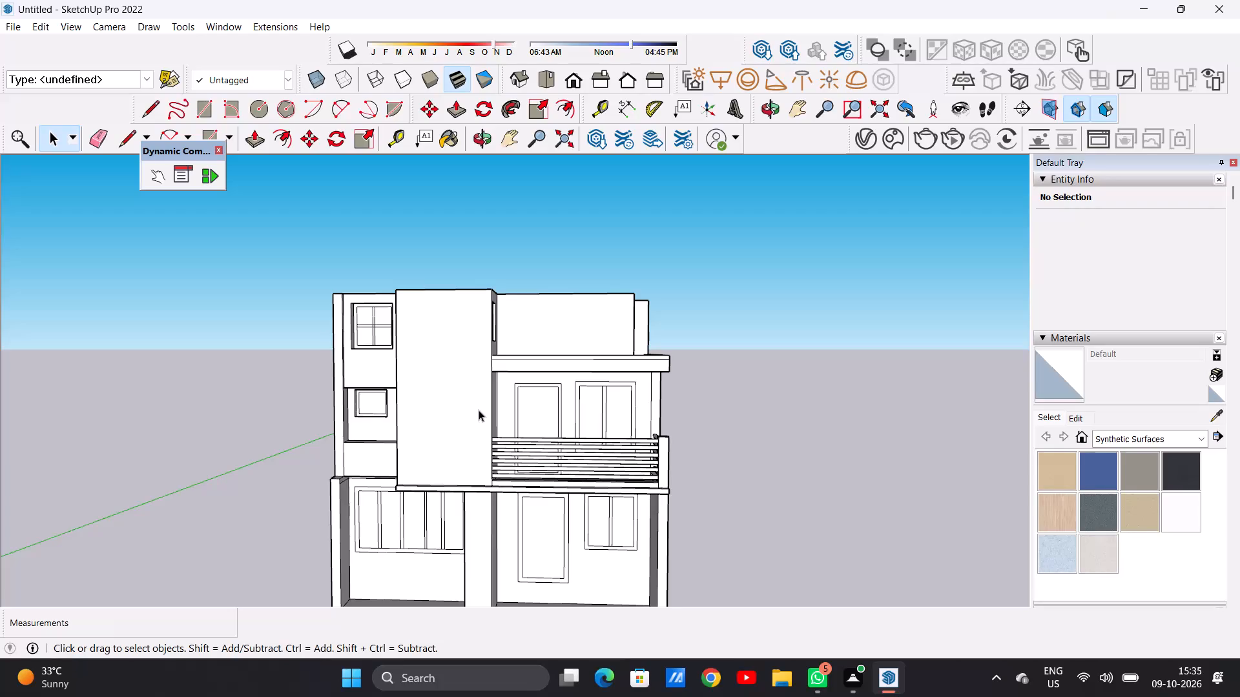
Examine the house's front facade, including the windows, balcony and upper roof volumes.
{"action": "scroll", "coordinate": [479, 435], "scroll_direction": "down", "scroll_amount": 6}
{"action": "scroll", "coordinate": [478, 445], "scroll_direction": "up", "scroll_amount": 7}
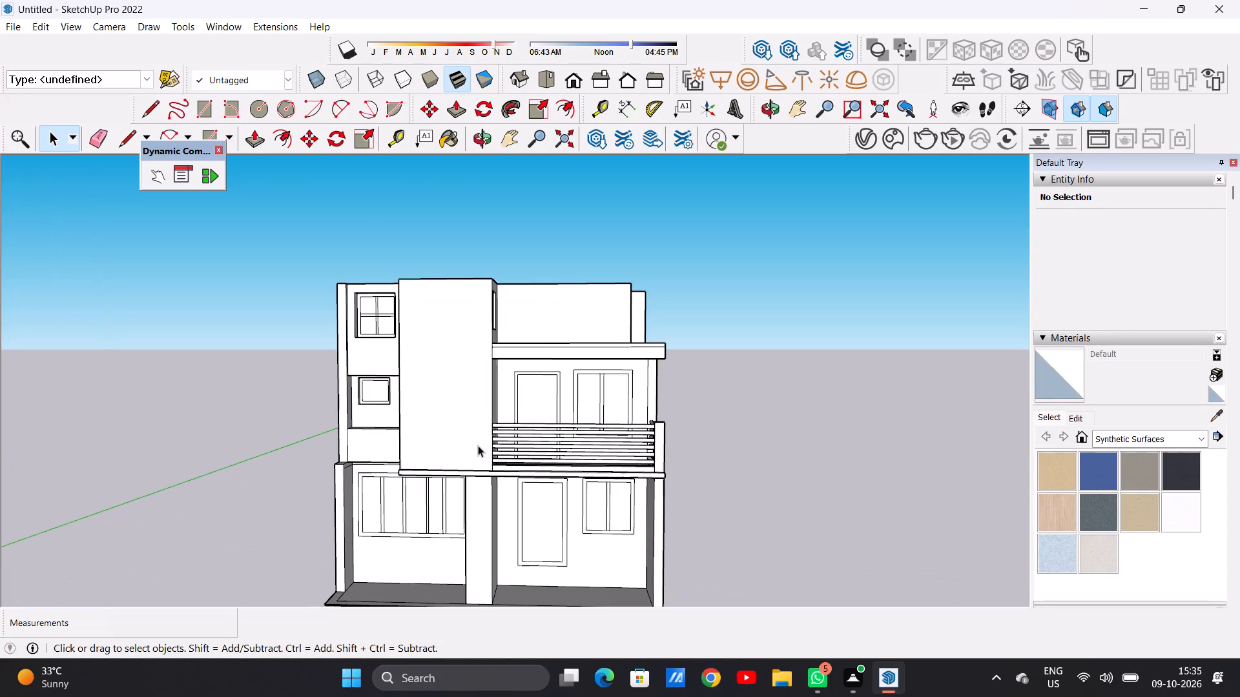
{"action": "scroll", "coordinate": [550, 297], "scroll_direction": "up", "scroll_amount": 6}
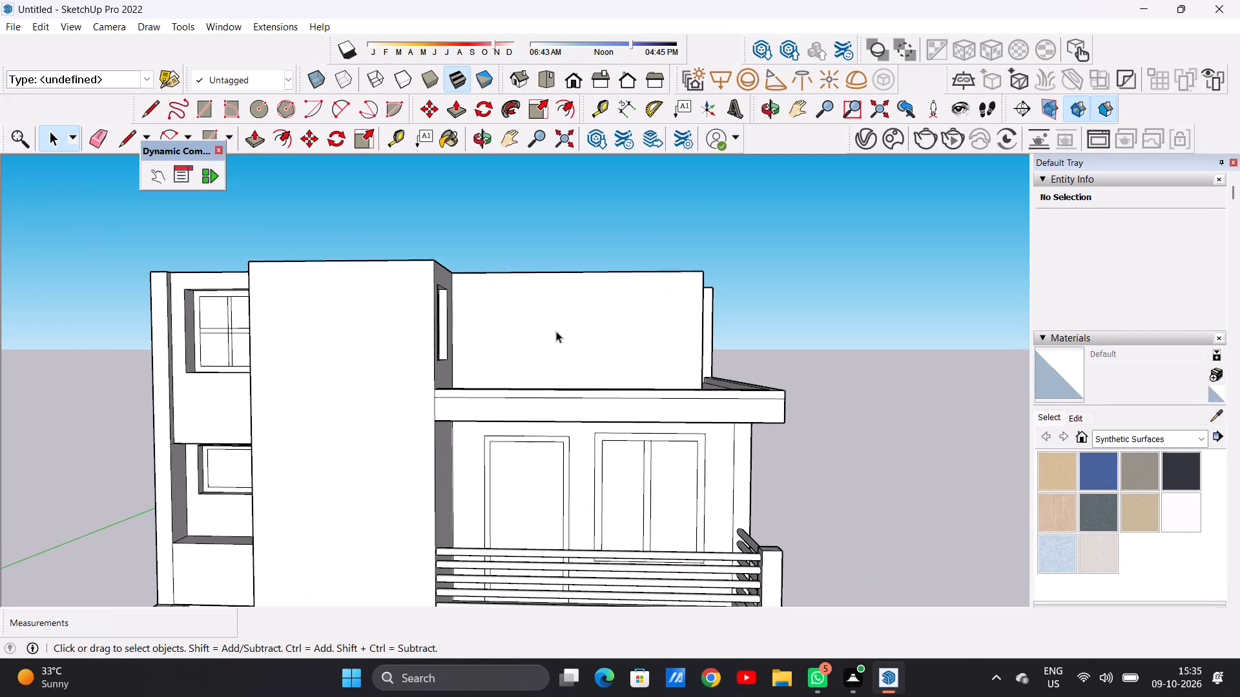
{"action": "scroll", "coordinate": [563, 361], "scroll_direction": "down", "scroll_amount": 13}
{"action": "middle_click_drag", "start_coordinate": [468, 368], "coordinate": [618, 388]}
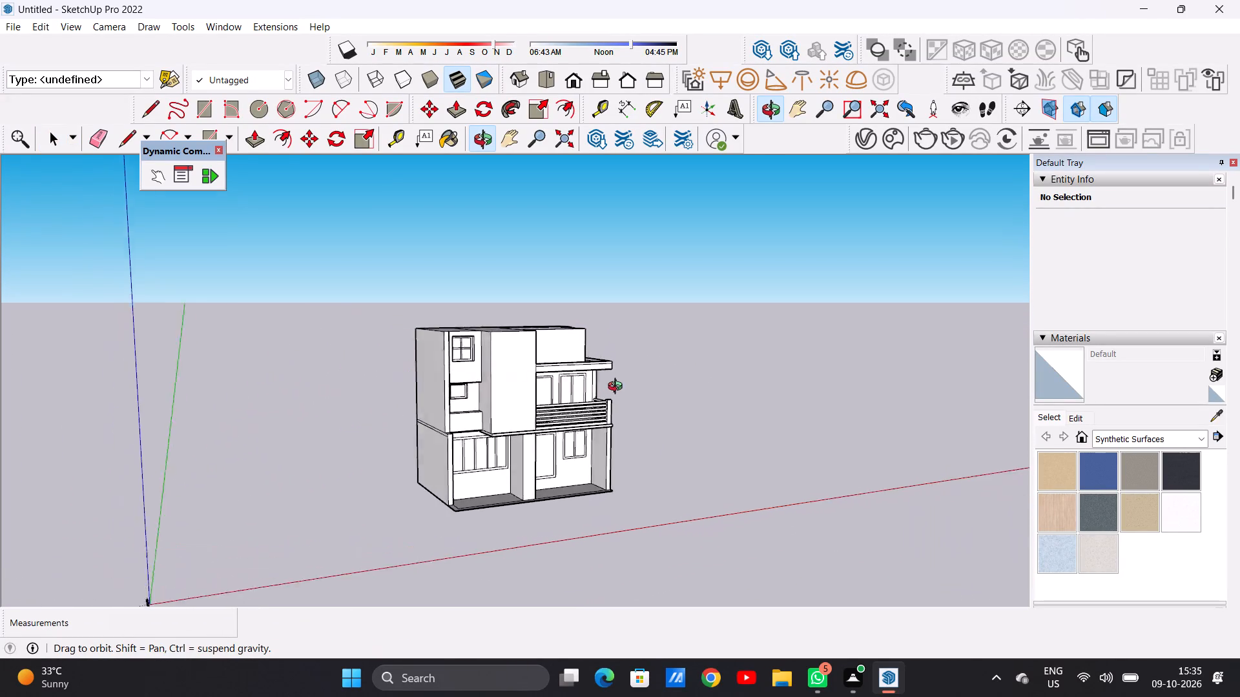
{"action": "middle_click_drag", "start_coordinate": [618, 388], "coordinate": [487, 354]}
{"action": "scroll", "coordinate": [466, 360], "scroll_direction": "up", "scroll_amount": 2}
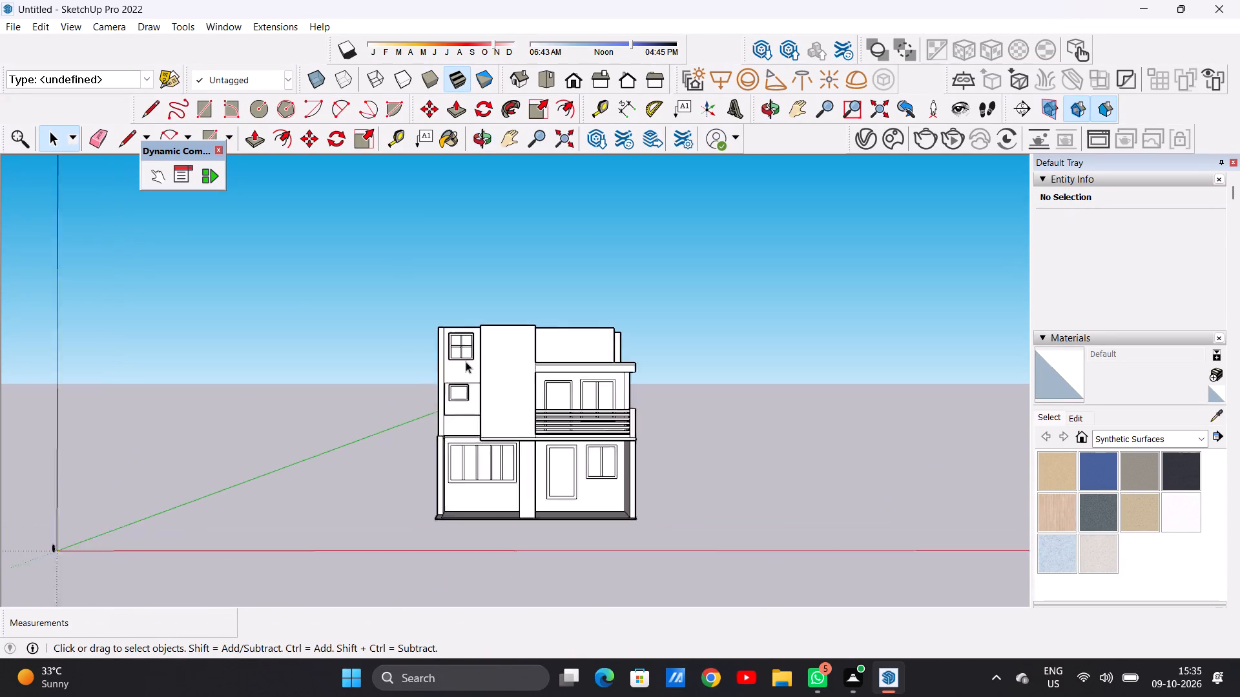
{"action": "scroll", "coordinate": [466, 361], "scroll_direction": "up", "scroll_amount": 5}
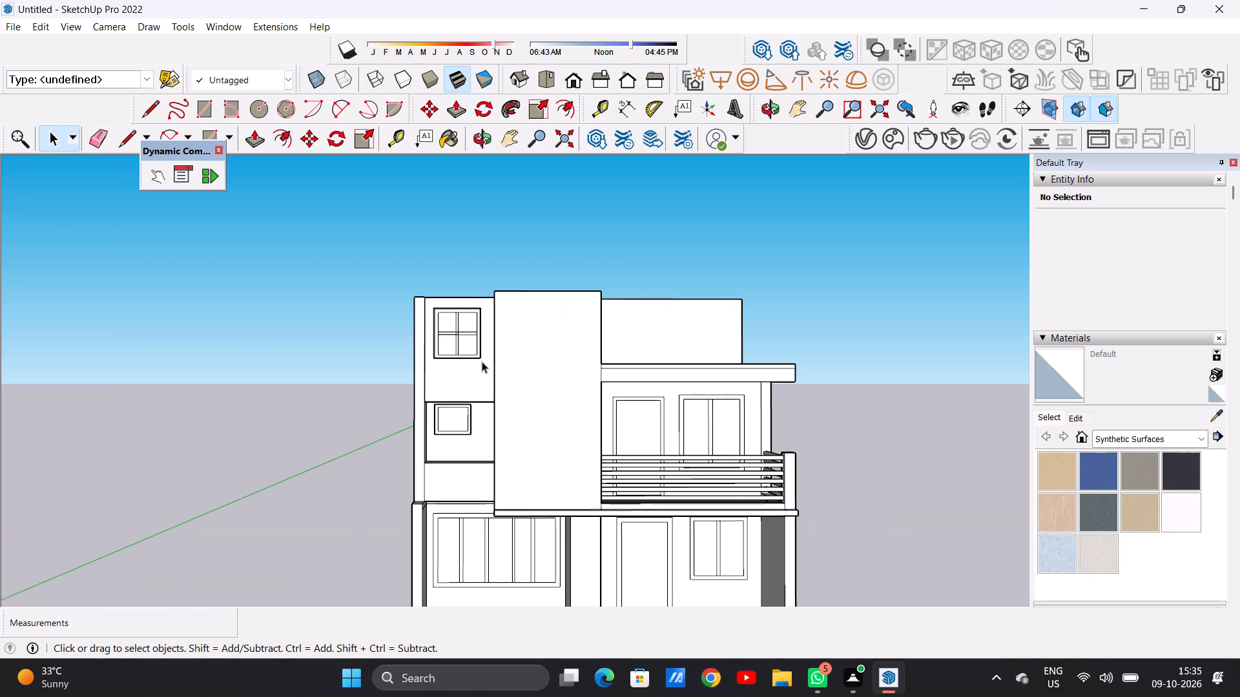
{"action": "scroll", "coordinate": [468, 373], "scroll_direction": "down", "scroll_amount": 4}
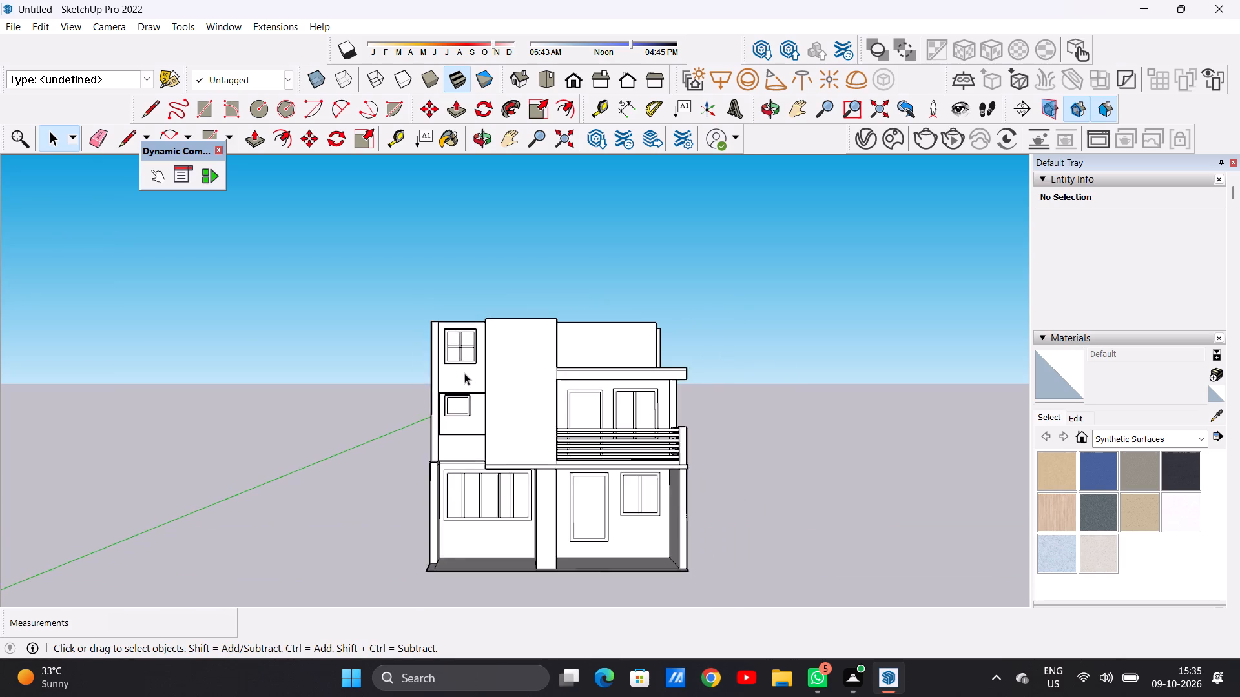
{"action": "scroll", "coordinate": [464, 373], "scroll_direction": "down", "scroll_amount": 7}
Draw a square about 4' 10" per side on the upper terrace floor beside the front parapet.
{"action": "middle_click_drag", "start_coordinate": [558, 369], "coordinate": [537, 486]}
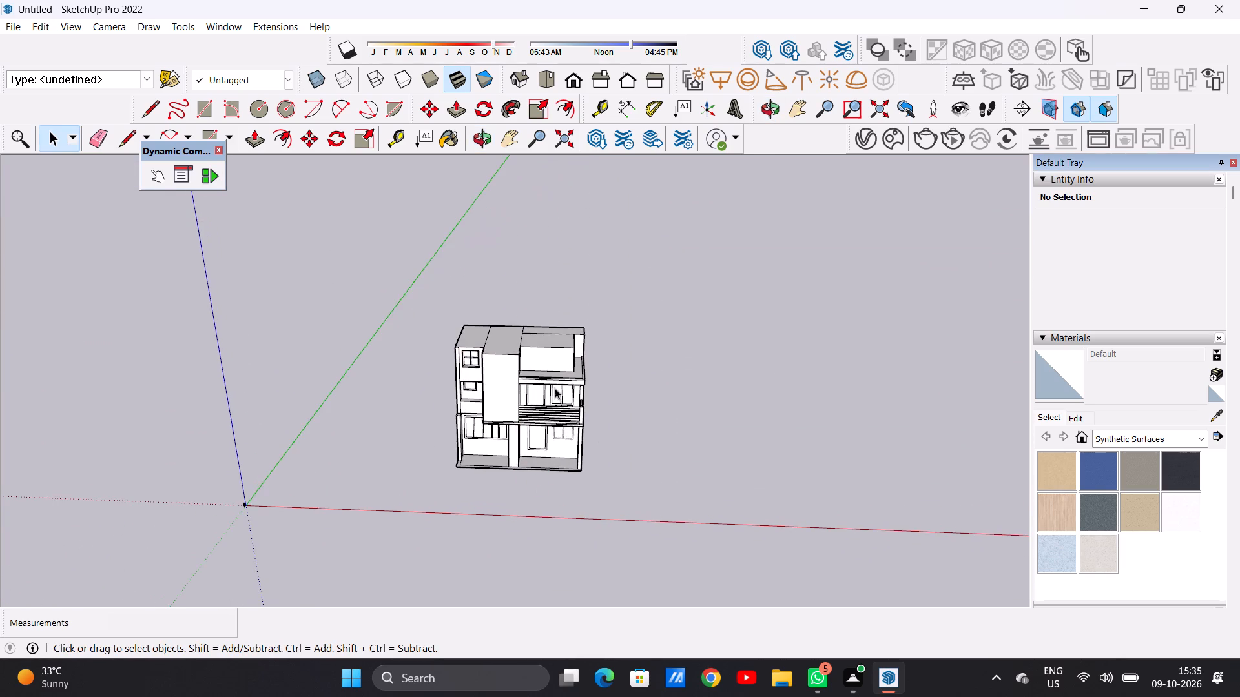
{"action": "scroll", "coordinate": [553, 363], "scroll_direction": "up", "scroll_amount": 7}
{"action": "middle_click_drag", "start_coordinate": [522, 380], "coordinate": [544, 540]}
{"action": "scroll", "coordinate": [547, 428], "scroll_direction": "up", "scroll_amount": 7}
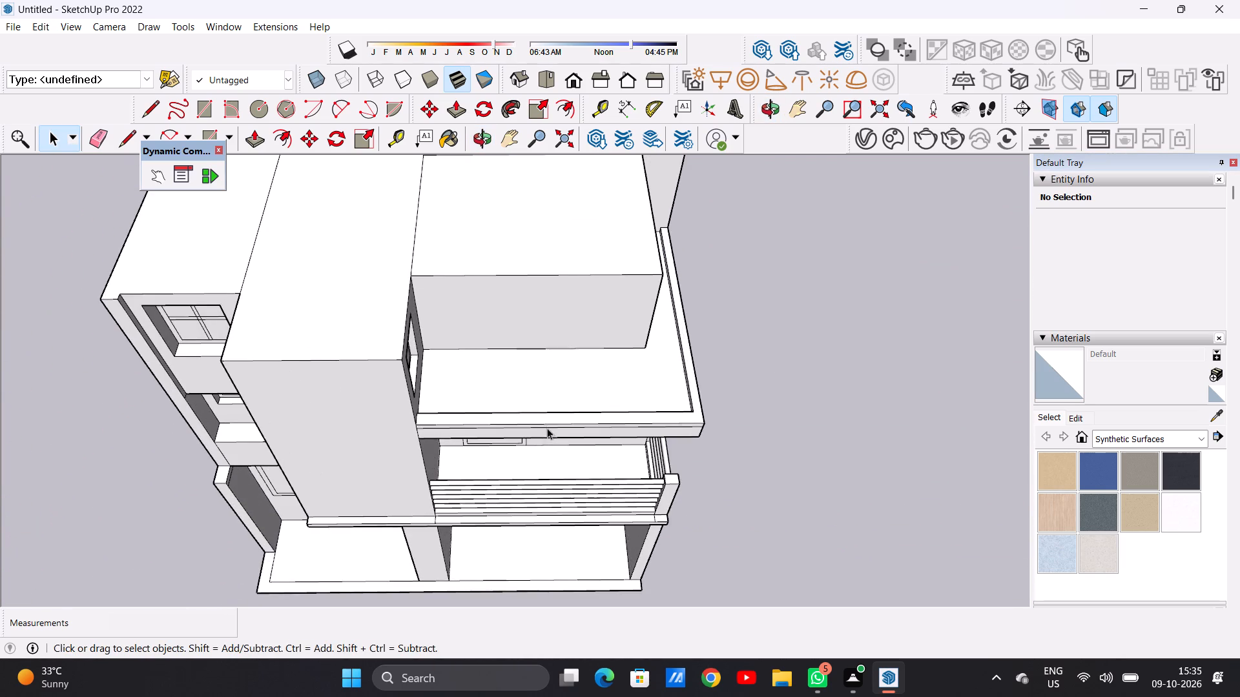
{"action": "scroll", "coordinate": [559, 402], "scroll_direction": "up", "scroll_amount": 1}
{"action": "middle_click_drag", "start_coordinate": [559, 402], "coordinate": [223, 386]}
{"action": "scroll", "coordinate": [472, 345], "scroll_direction": "up", "scroll_amount": 3}
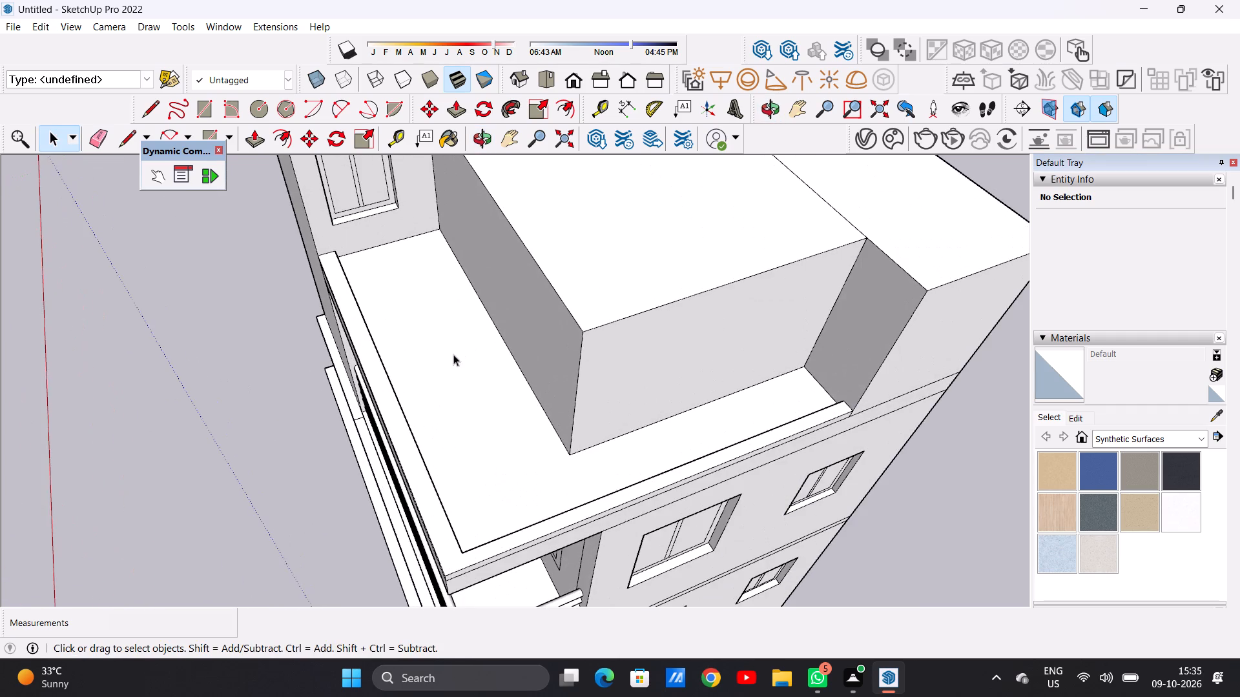
{"action": "middle_click_drag", "start_coordinate": [453, 354], "coordinate": [359, 382]}
{"action": "scroll", "coordinate": [403, 365], "scroll_direction": "down", "scroll_amount": 2}
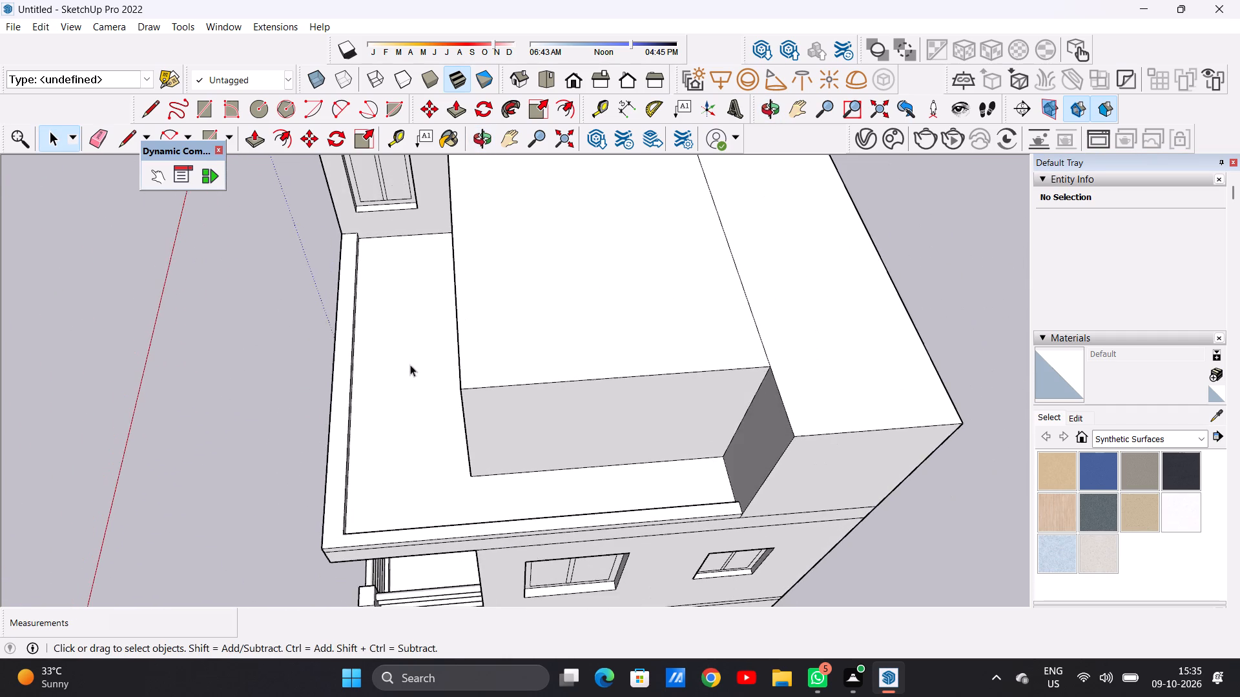
{"action": "scroll", "coordinate": [410, 365], "scroll_direction": "down", "scroll_amount": 7}
{"action": "scroll", "coordinate": [411, 343], "scroll_direction": "up", "scroll_amount": 5}
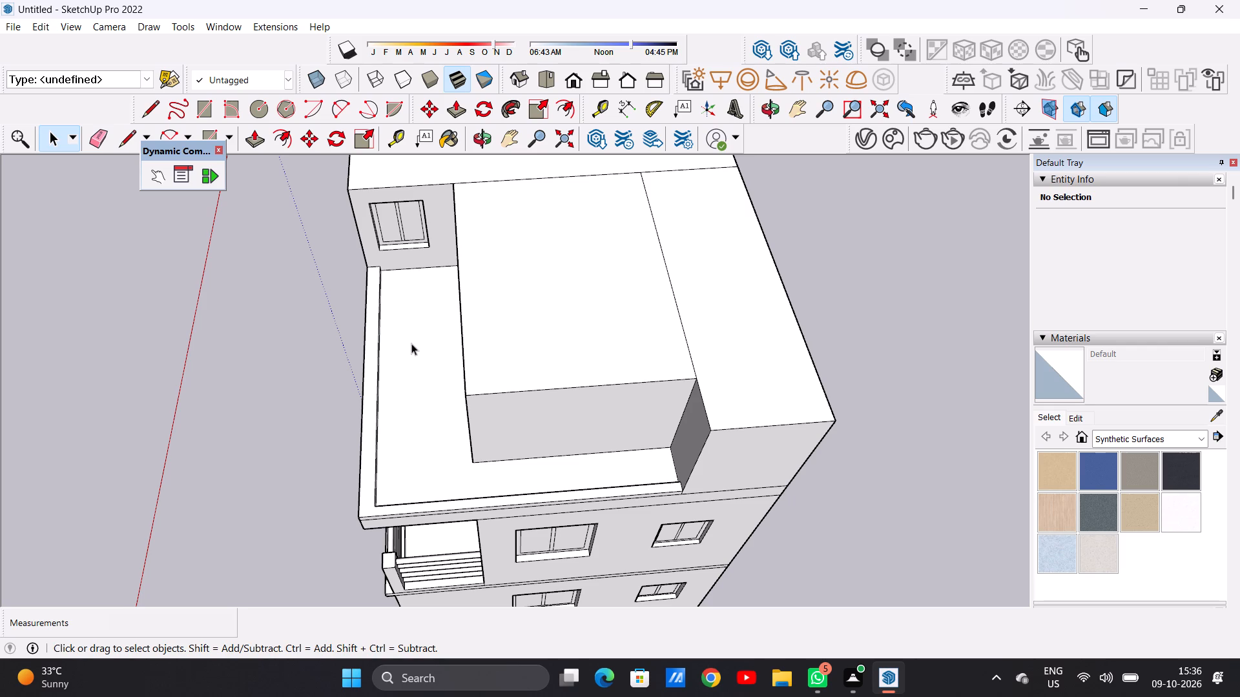
{"action": "key", "text": "r"}
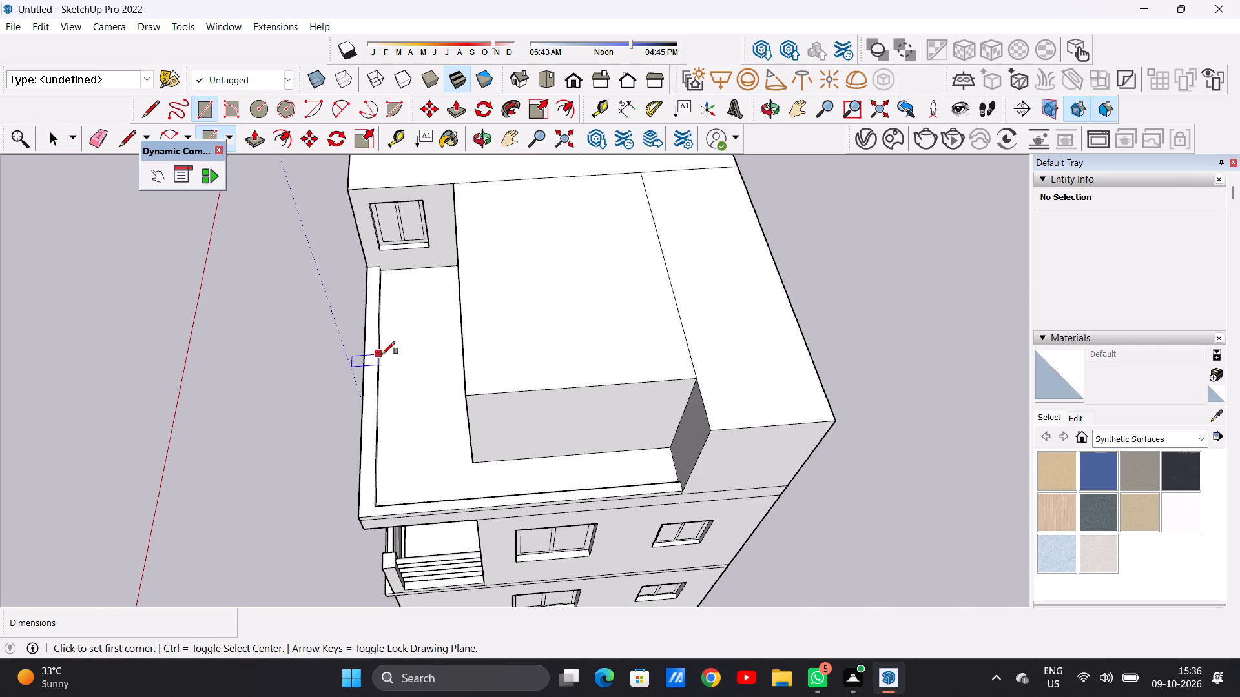
{"action": "scroll", "coordinate": [382, 354], "scroll_direction": "up", "scroll_amount": 5}
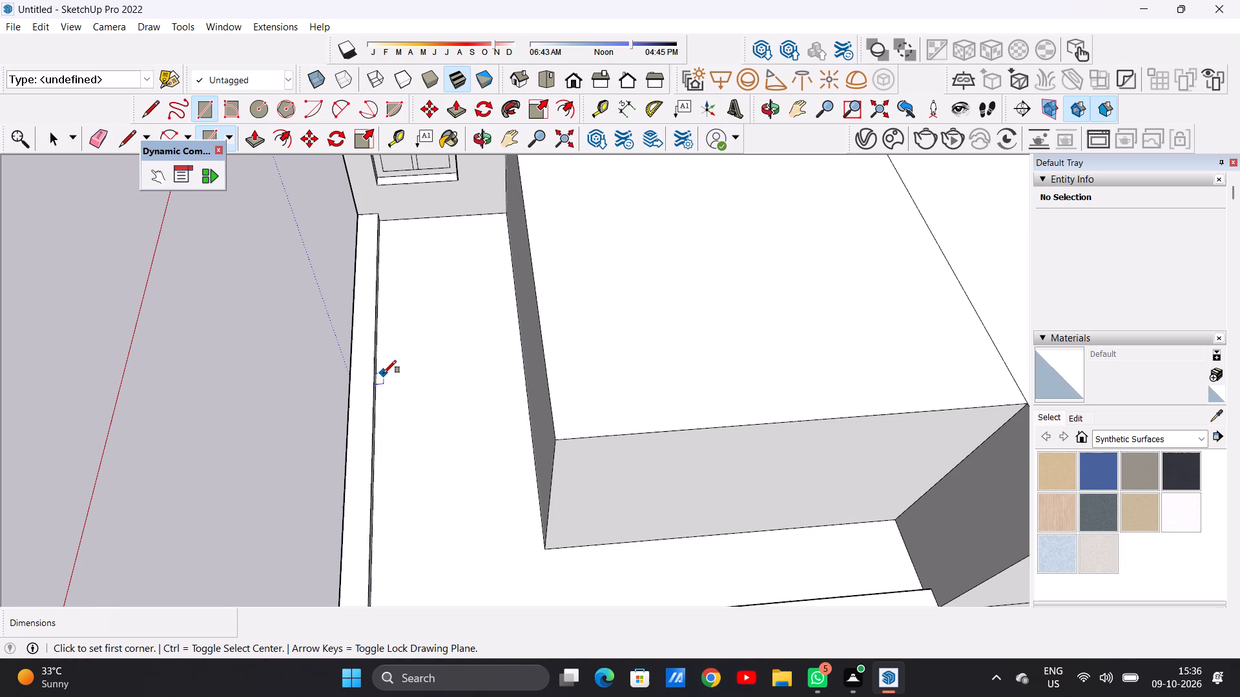
{"action": "left_click", "coordinate": [384, 373]}
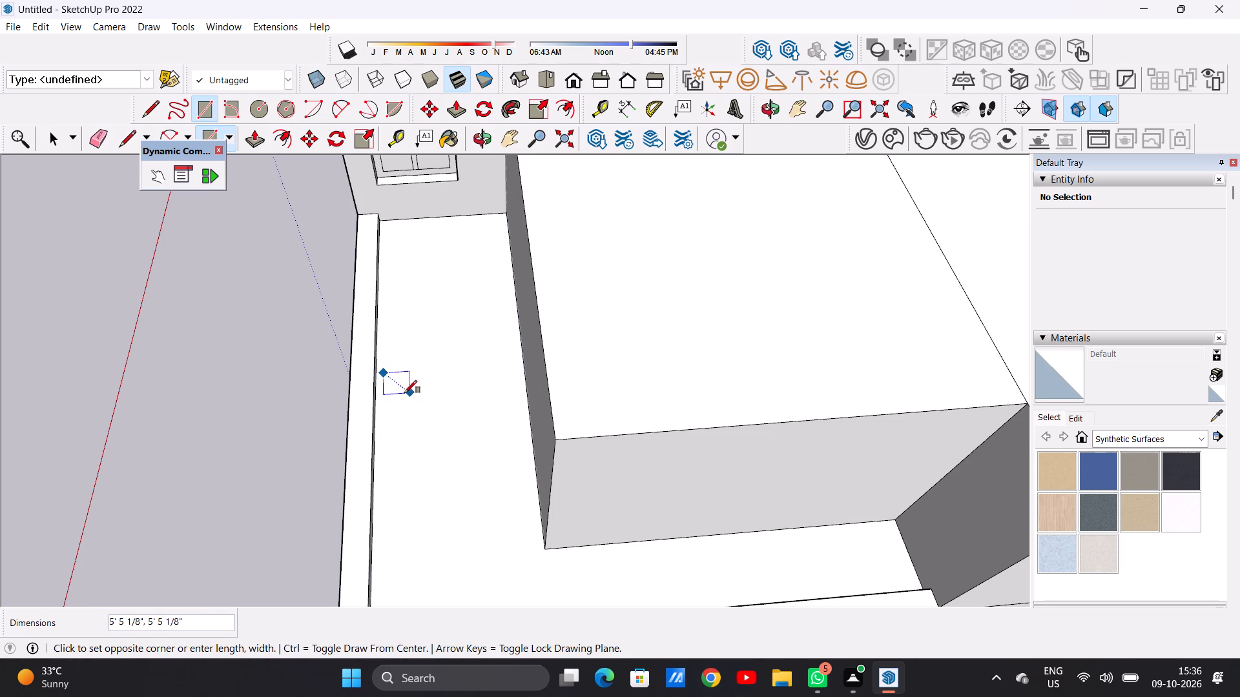
{"action": "left_click", "coordinate": [406, 390]}
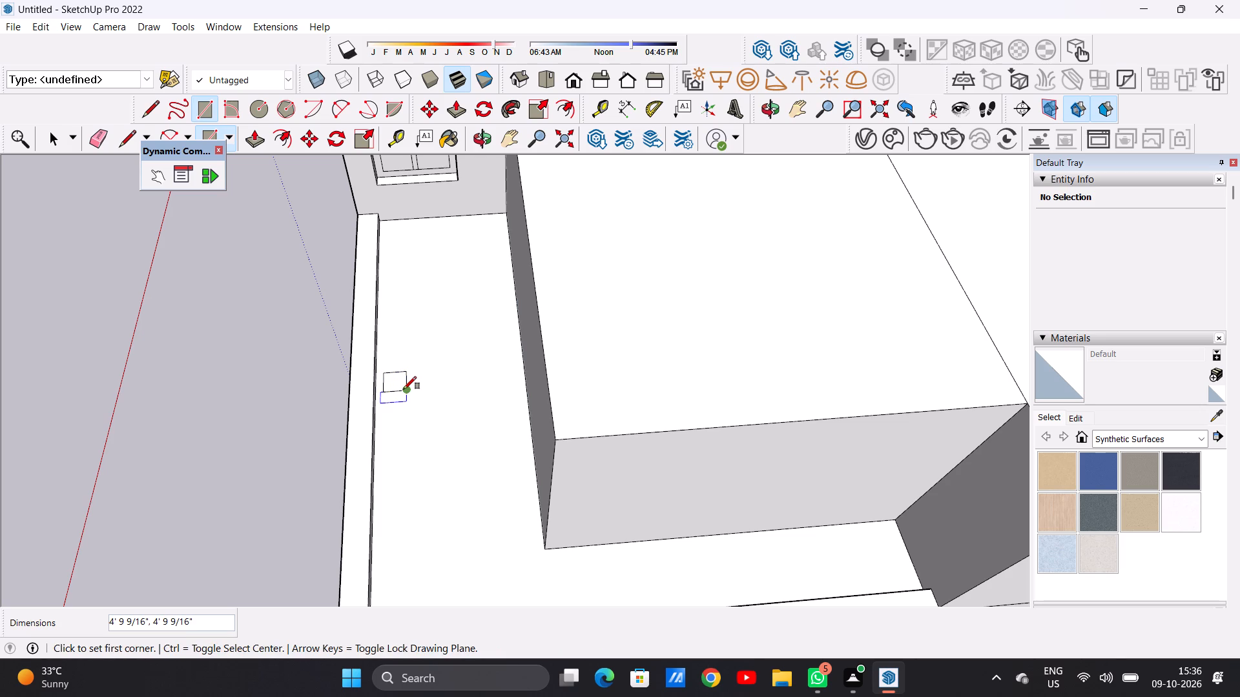
{"action": "key", "text": "space"}
Push/Pull the roof of the recessed top-floor block up about 5' as a new slab volume, keeping the original edges.
{"action": "scroll", "coordinate": [429, 395], "scroll_direction": "down", "scroll_amount": 2}
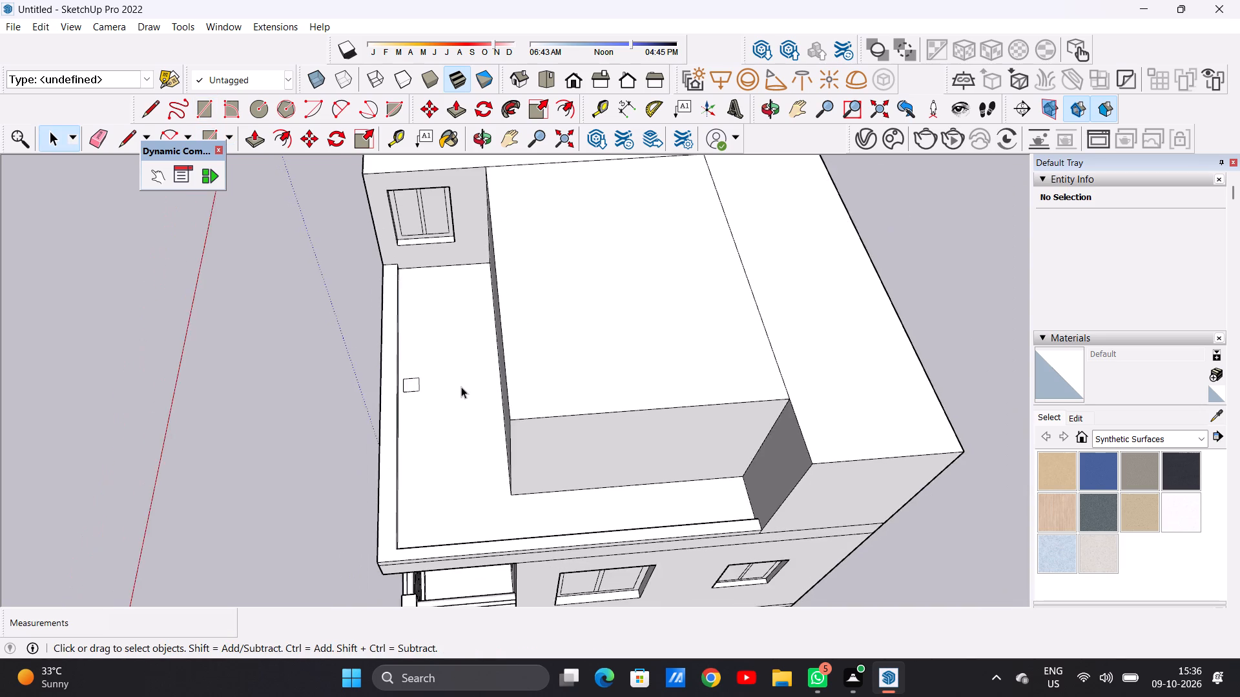
{"action": "scroll", "coordinate": [461, 387], "scroll_direction": "down", "scroll_amount": 3}
{"action": "middle_click_drag", "start_coordinate": [397, 419], "coordinate": [515, 383]}
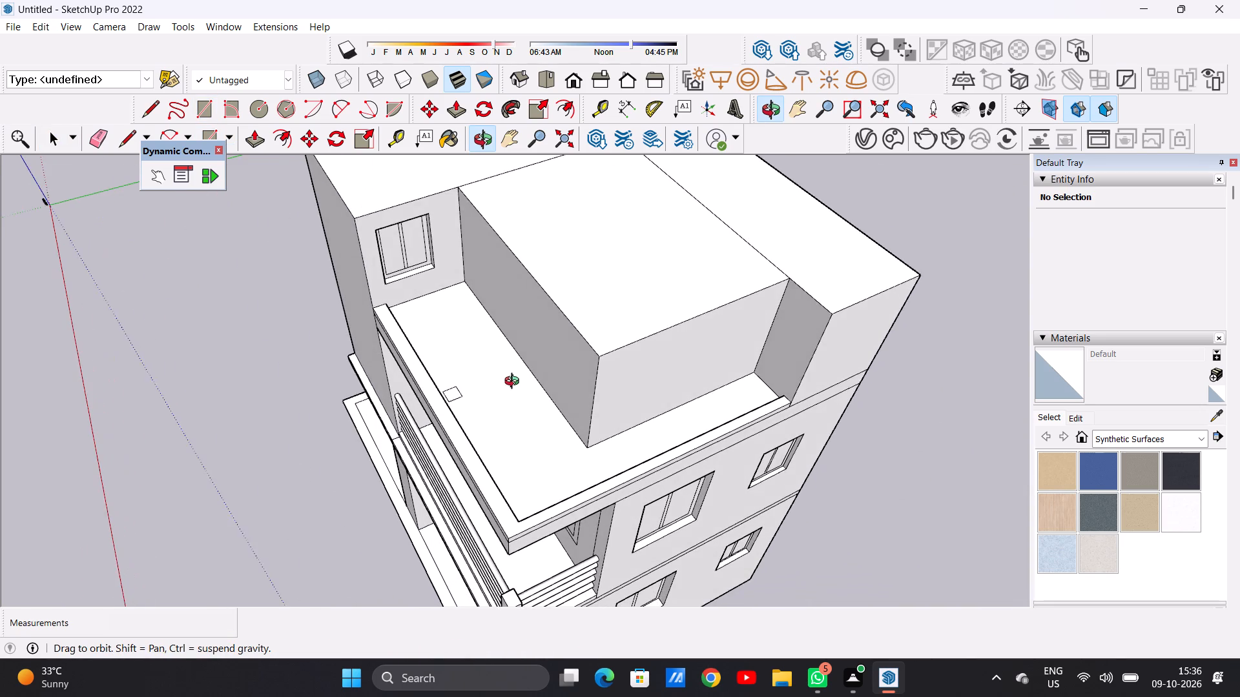
{"action": "middle_click_drag", "start_coordinate": [515, 383], "coordinate": [502, 375]}
{"action": "scroll", "coordinate": [484, 418], "scroll_direction": "down", "scroll_amount": 11}
{"action": "middle_click_drag", "start_coordinate": [491, 426], "coordinate": [530, 403]}
{"action": "scroll", "coordinate": [533, 375], "scroll_direction": "up", "scroll_amount": 6}
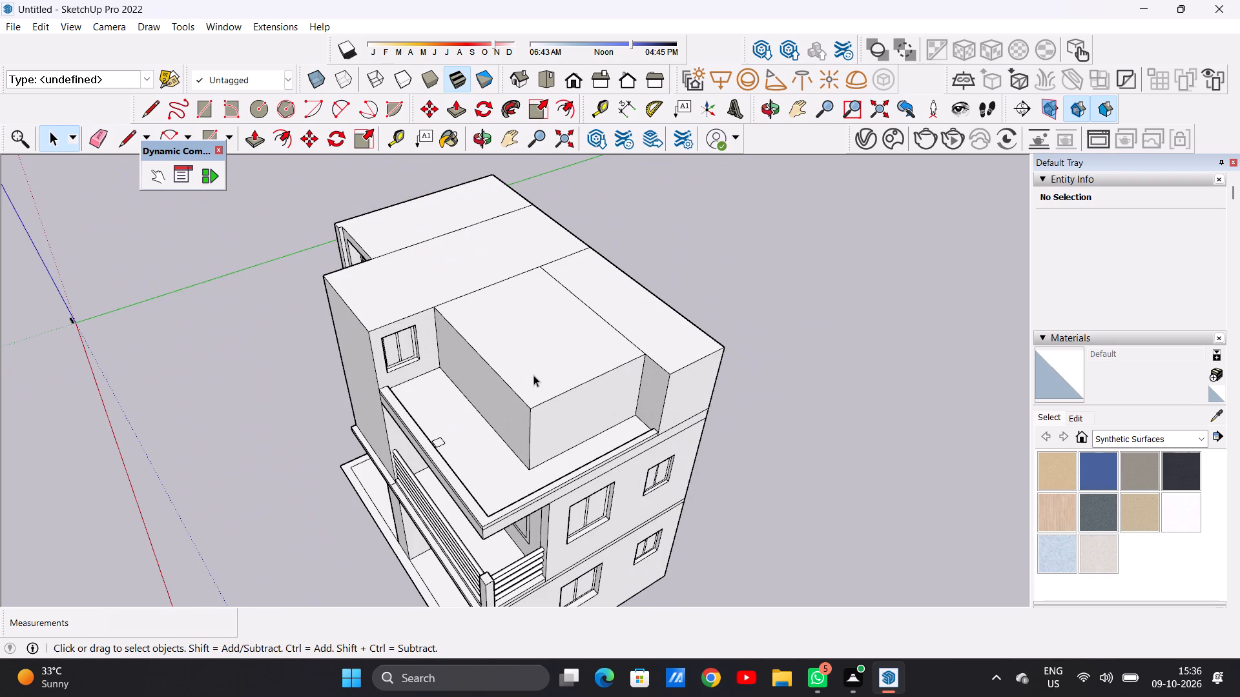
{"action": "key", "text": "p"}
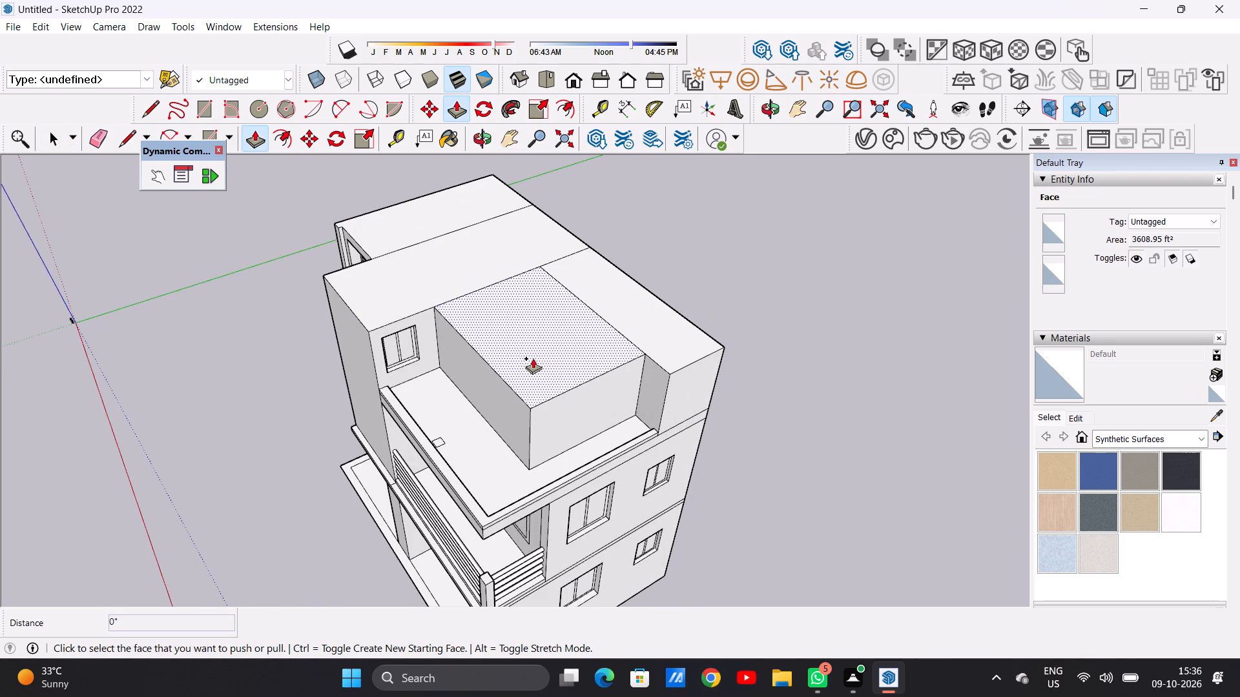
{"action": "left_click", "coordinate": [533, 358]}
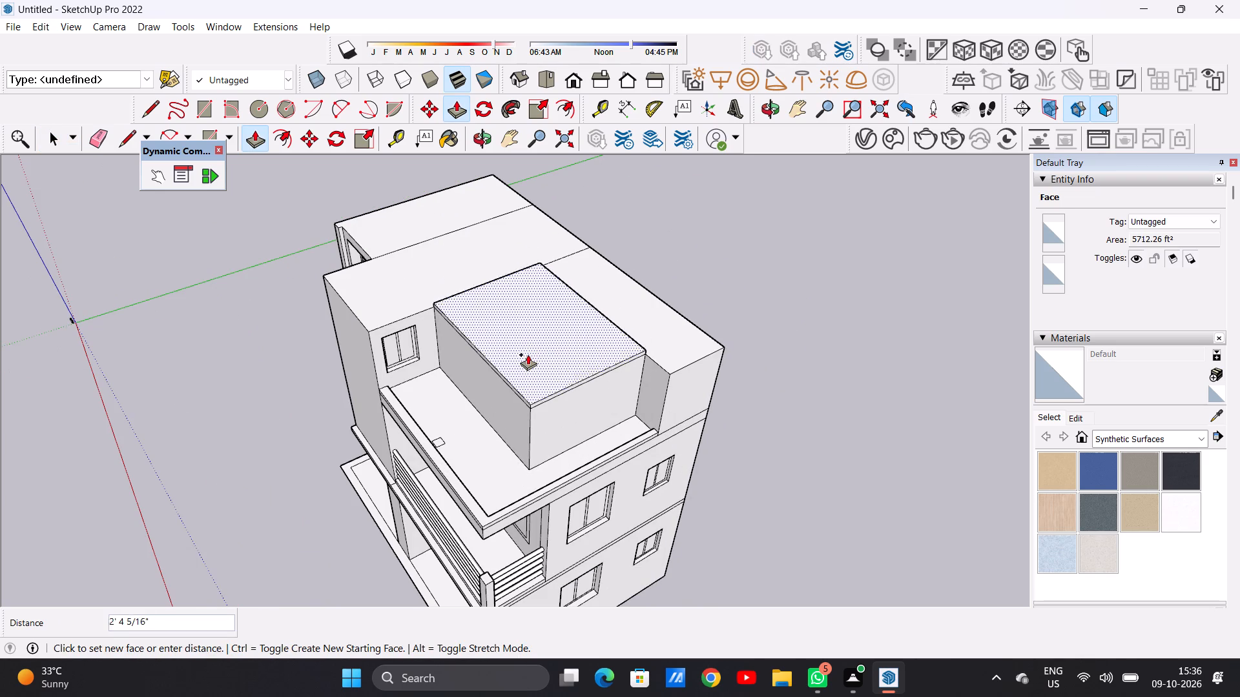
{"action": "middle_click_drag", "start_coordinate": [533, 350], "coordinate": [610, 277]}
{"action": "middle_click_drag", "start_coordinate": [582, 328], "coordinate": [584, 325]}
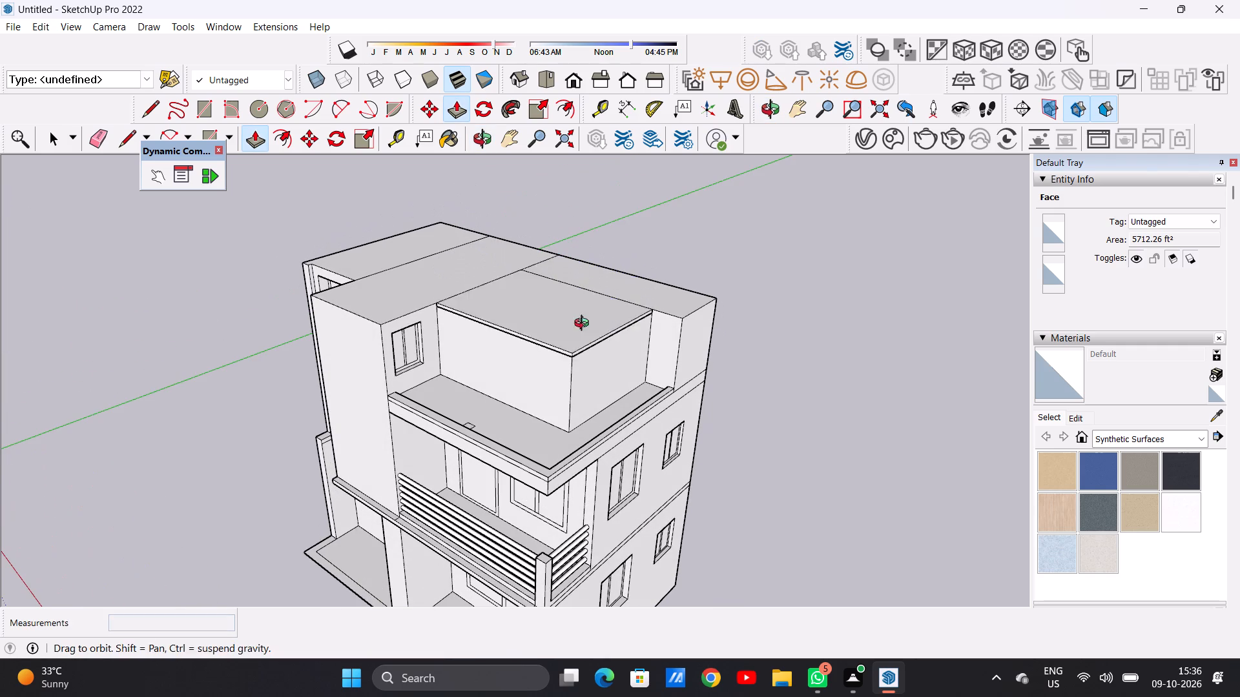
{"action": "middle_click_drag", "start_coordinate": [584, 325], "coordinate": [642, 256]}
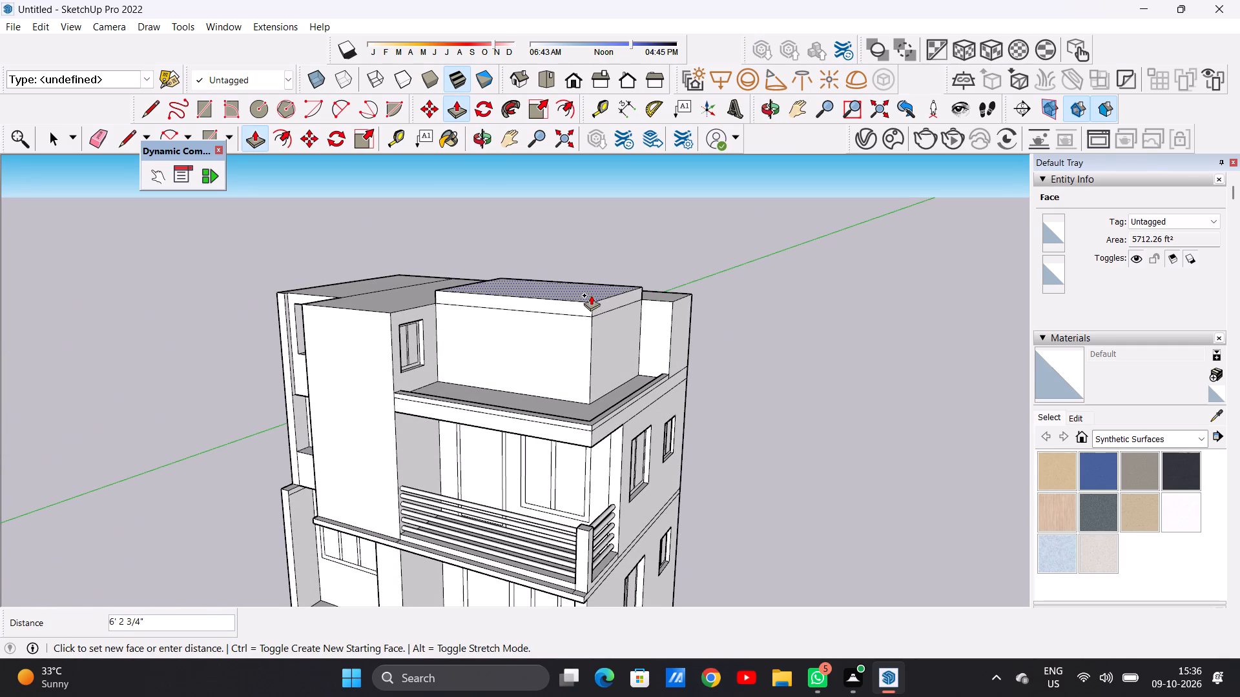
{"action": "left_click", "coordinate": [592, 298]}
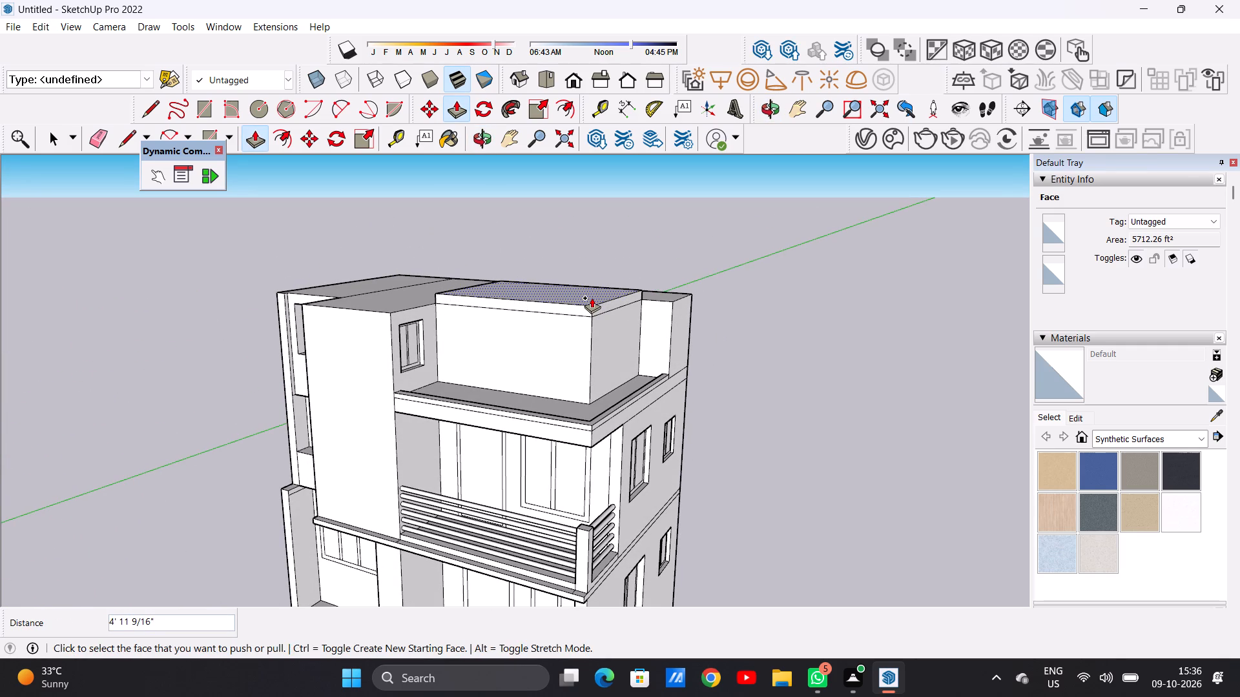
{"action": "key", "text": "space"}
Extend the raised slab's rear face about 34' 8" over the adjoining roof strip to its outer edge.
{"action": "scroll", "coordinate": [599, 311], "scroll_direction": "down", "scroll_amount": 6}
{"action": "middle_click_drag", "start_coordinate": [499, 330], "coordinate": [569, 312]}
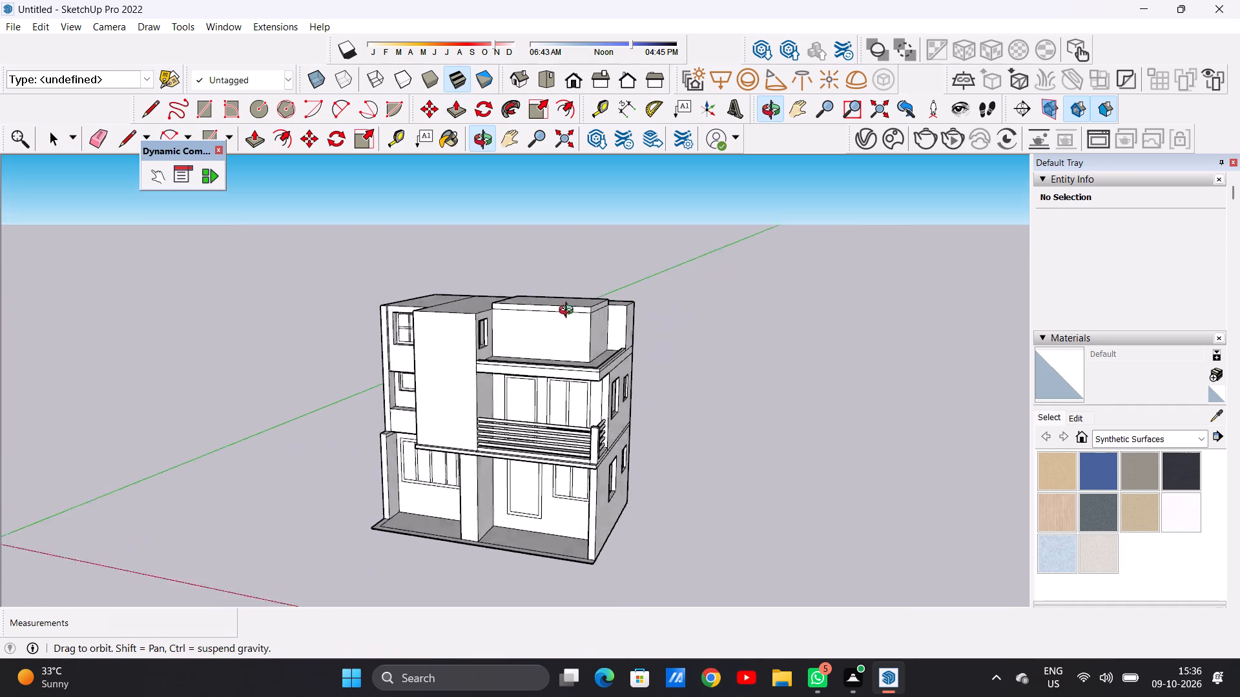
{"action": "middle_click_drag", "start_coordinate": [569, 312], "coordinate": [584, 306]}
{"action": "scroll", "coordinate": [579, 312], "scroll_direction": "up", "scroll_amount": 8}
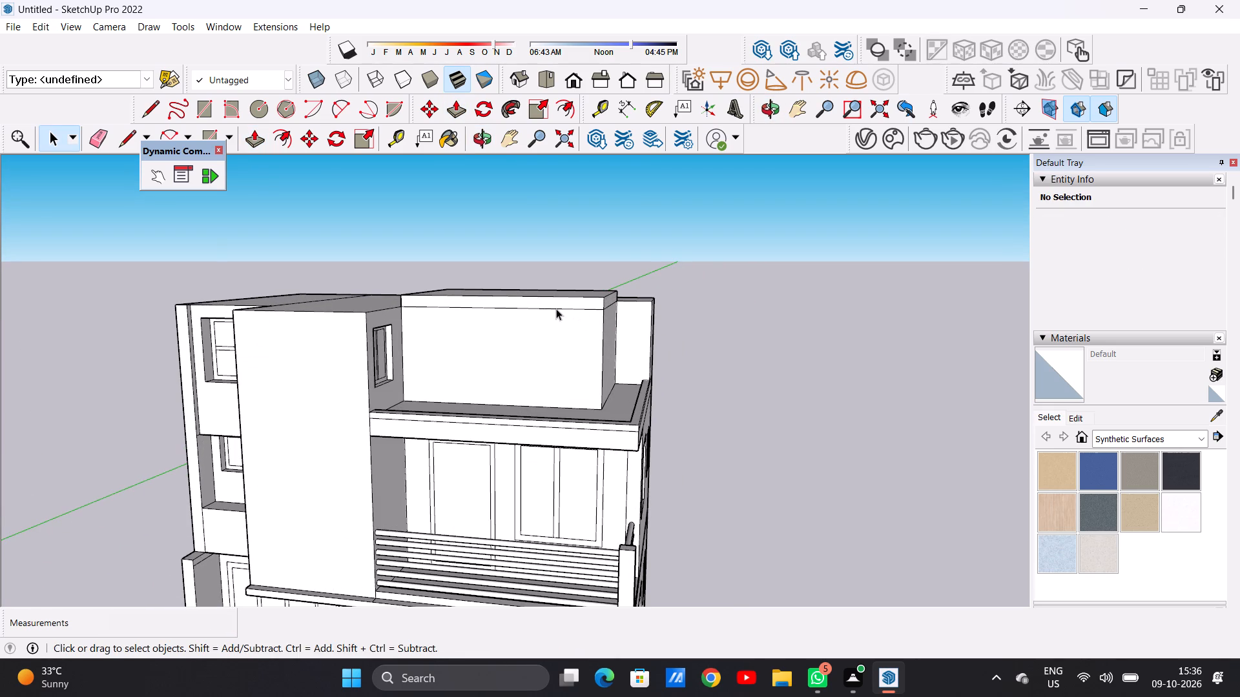
{"action": "middle_click_drag", "start_coordinate": [490, 300], "coordinate": [512, 339]}
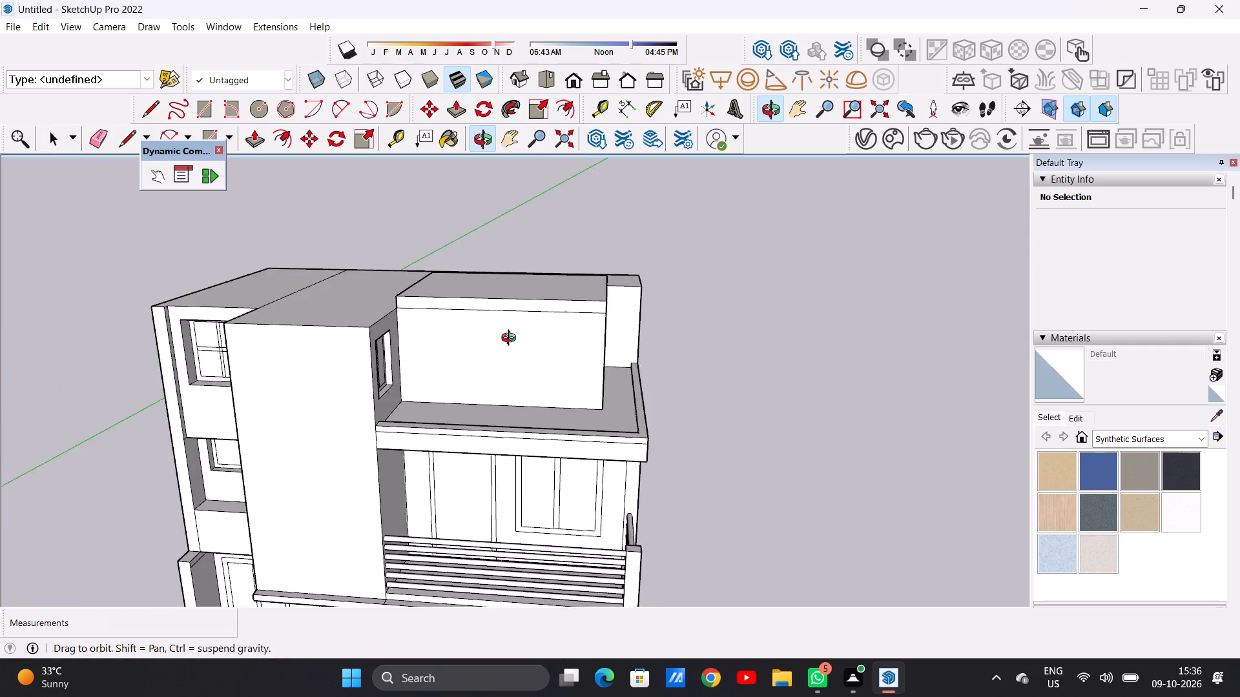
{"action": "middle_click_drag", "start_coordinate": [512, 339], "coordinate": [521, 323]}
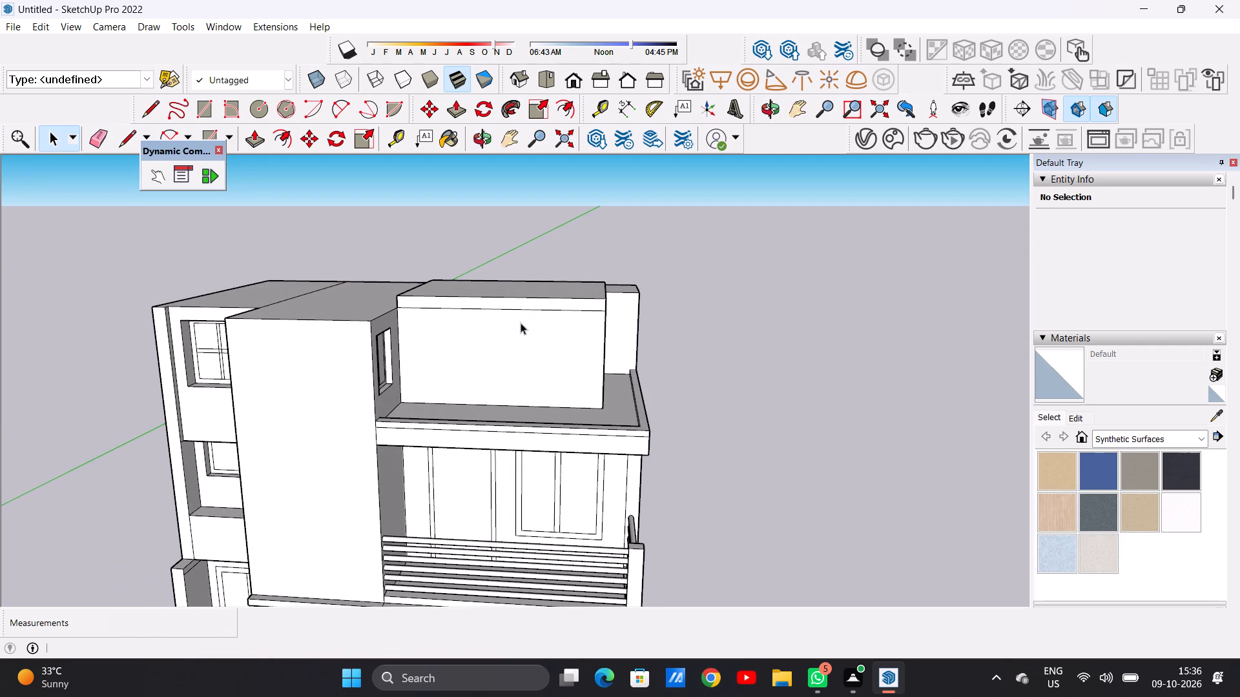
{"action": "scroll", "coordinate": [532, 328], "scroll_direction": "down", "scroll_amount": 1}
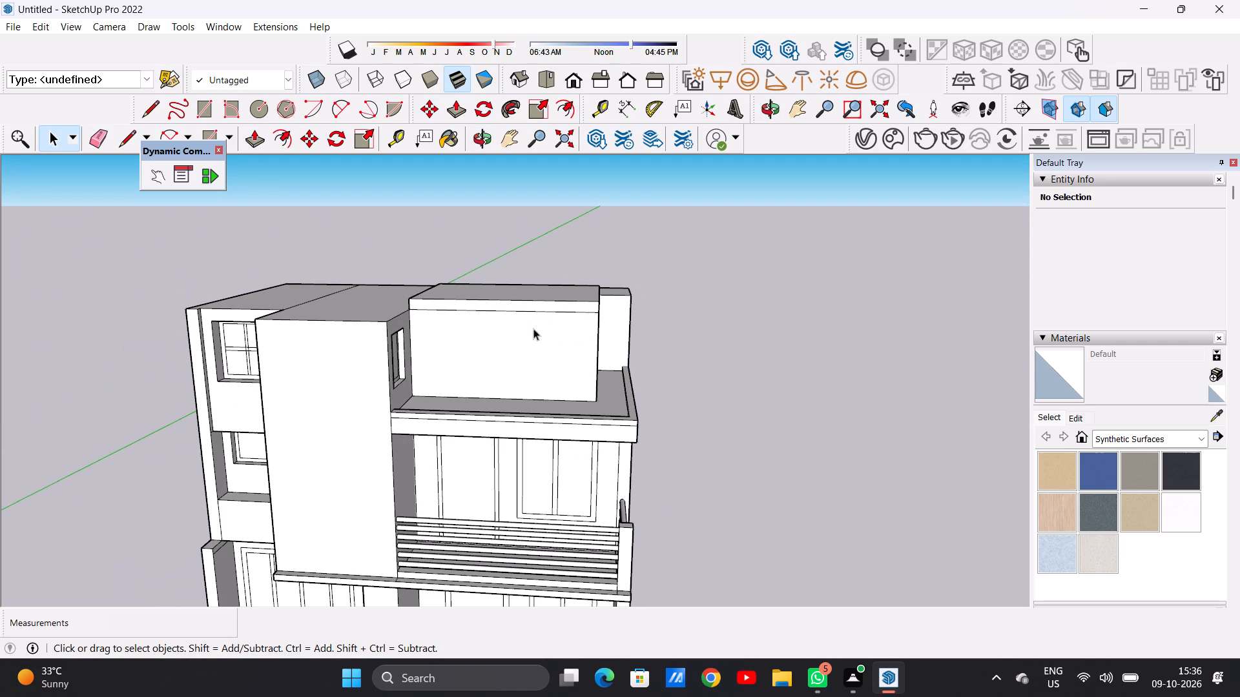
{"action": "scroll", "coordinate": [533, 328], "scroll_direction": "down", "scroll_amount": 2}
{"action": "middle_click_drag", "start_coordinate": [604, 320], "coordinate": [521, 324]}
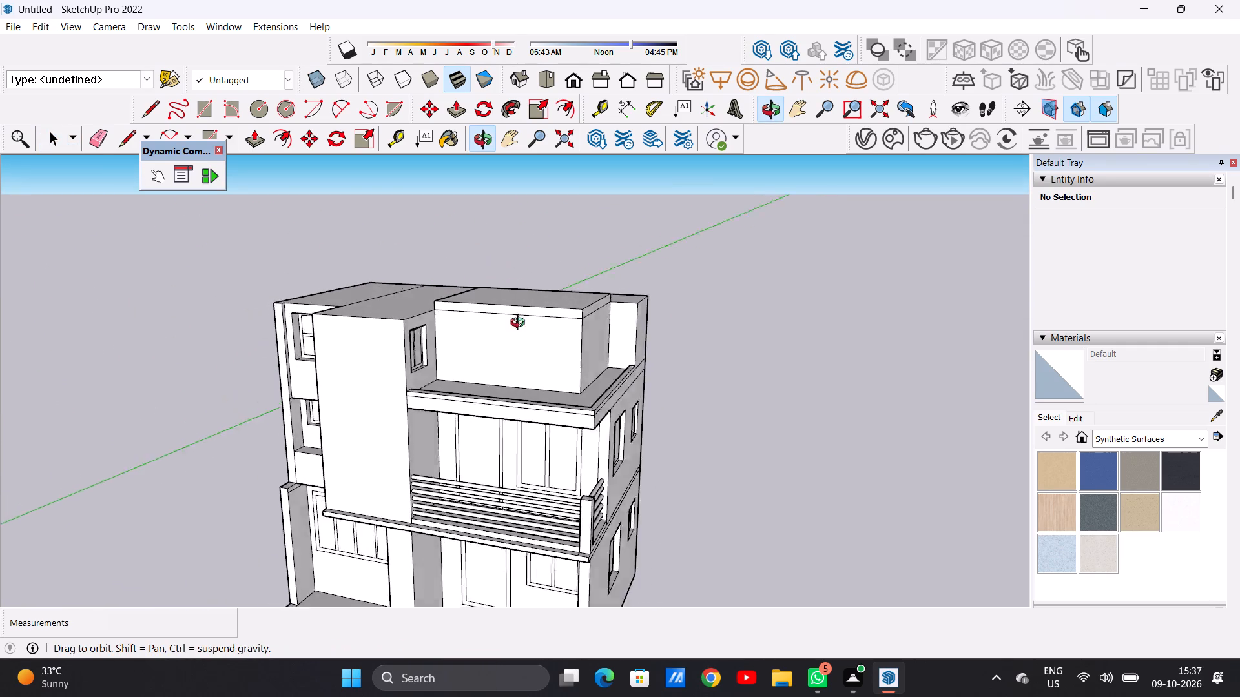
{"action": "middle_click_drag", "start_coordinate": [521, 324], "coordinate": [389, 334]}
{"action": "scroll", "coordinate": [630, 318], "scroll_direction": "up", "scroll_amount": 3}
{"action": "middle_click_drag", "start_coordinate": [631, 317], "coordinate": [296, 358]}
{"action": "scroll", "coordinate": [571, 334], "scroll_direction": "up", "scroll_amount": 9}
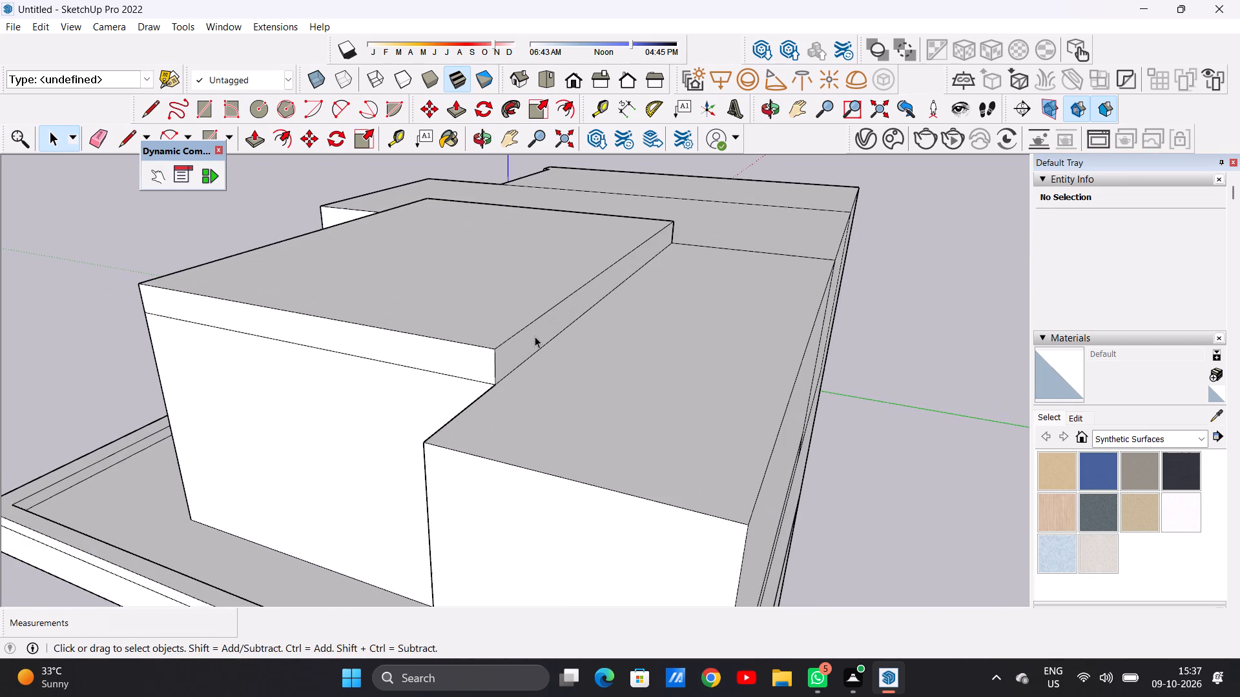
{"action": "key", "text": "p"}
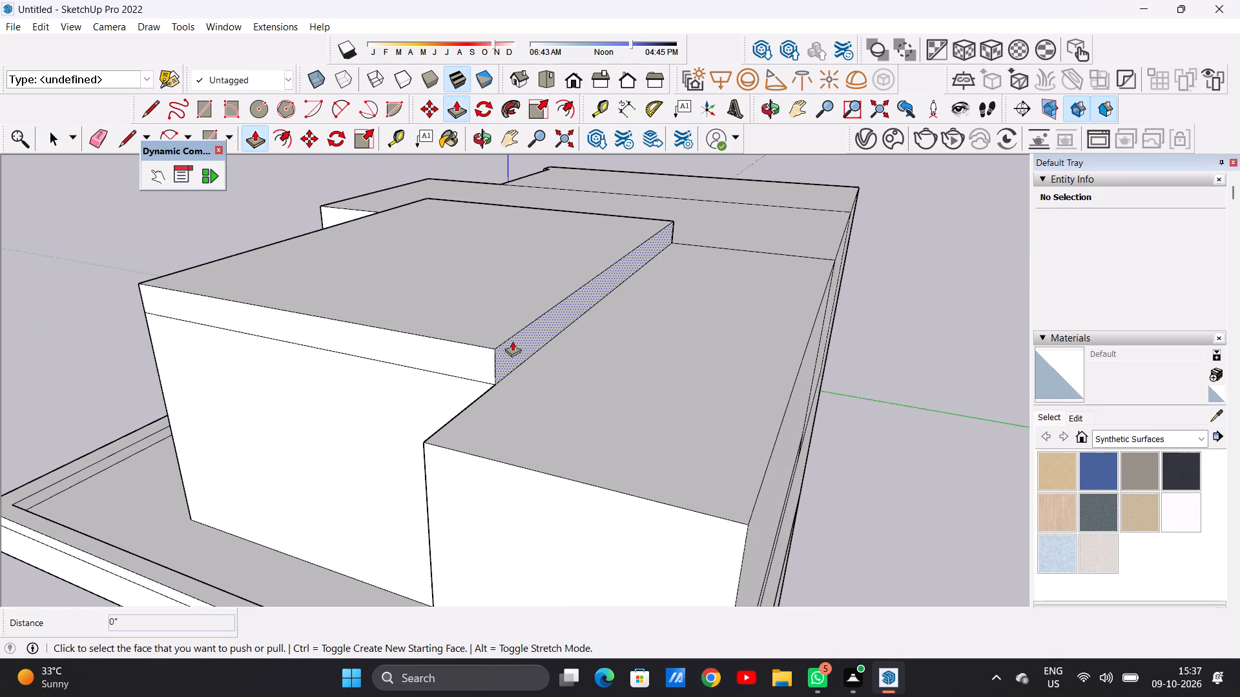
{"action": "left_click", "coordinate": [512, 341]}
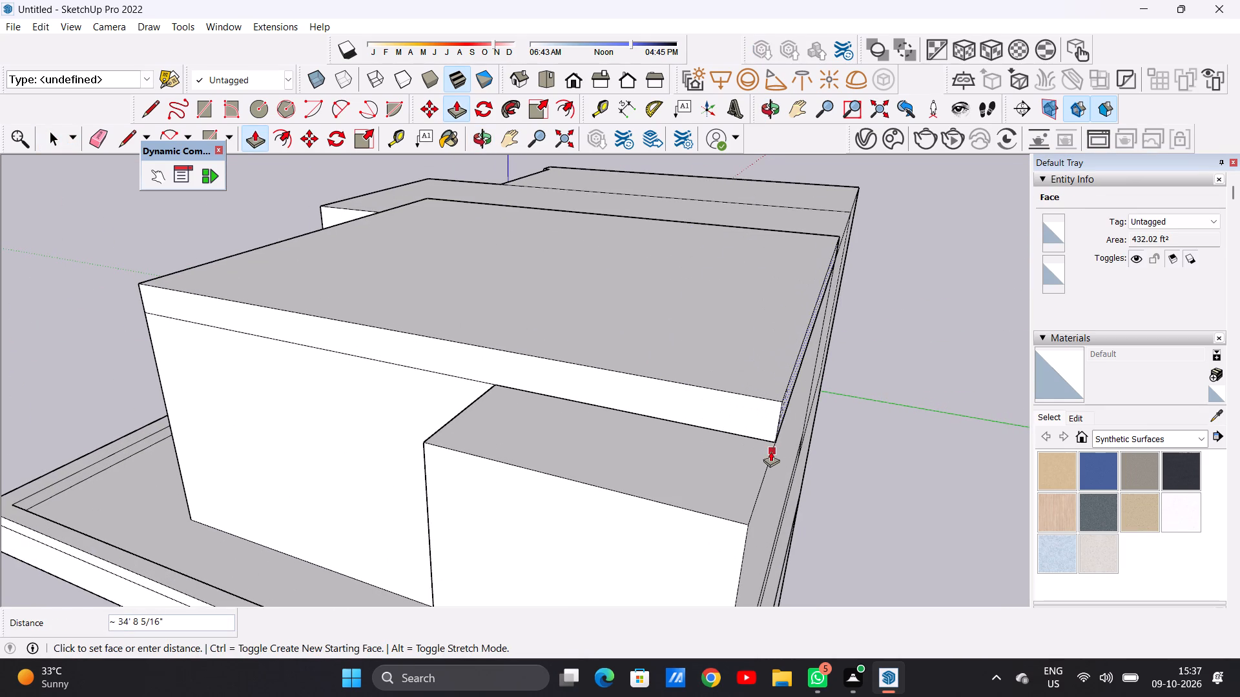
{"action": "left_click", "coordinate": [744, 529]}
Extend the raised slab's terrace-side end face about 17' to align with the end of the adjoining roof strip.
{"action": "left_click", "coordinate": [748, 412]}
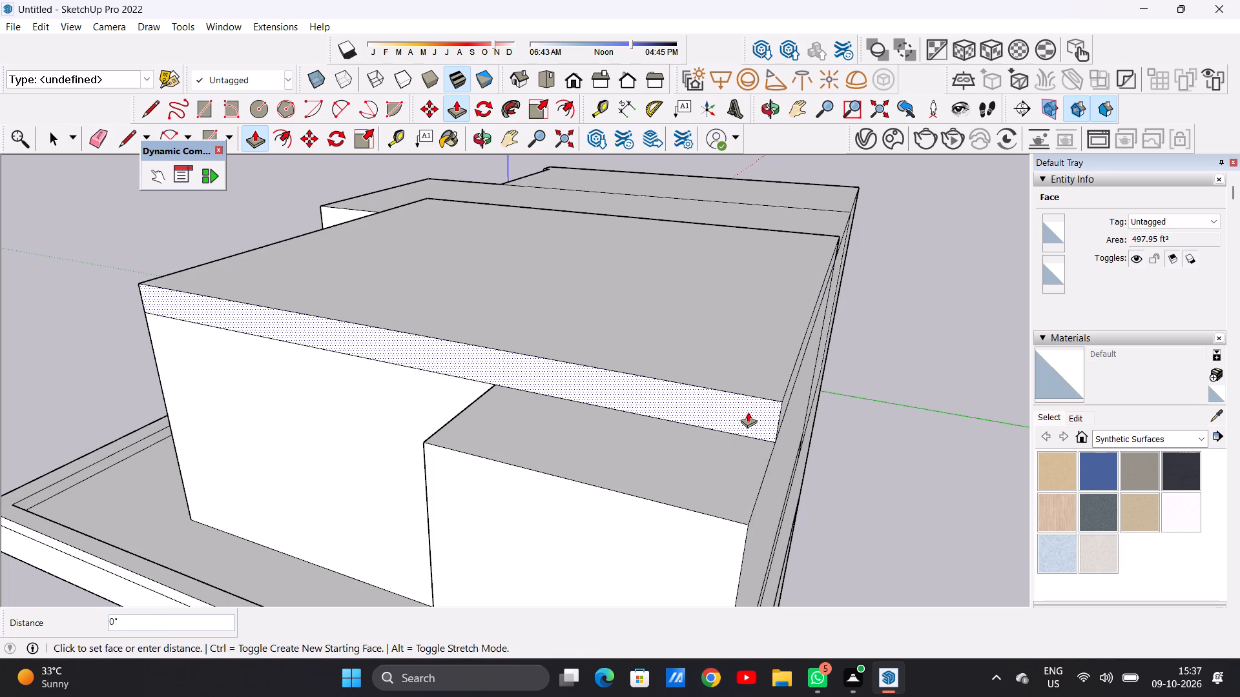
{"action": "left_click", "coordinate": [746, 526]}
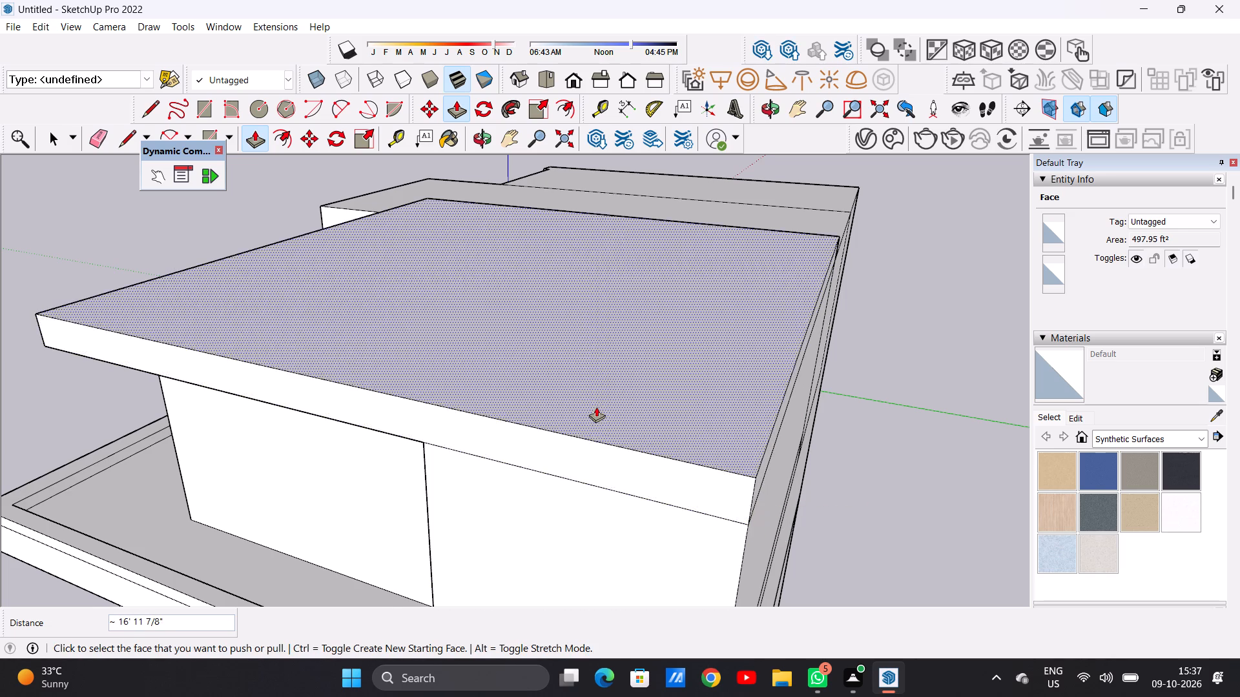
{"action": "scroll", "coordinate": [596, 407], "scroll_direction": "down", "scroll_amount": 15}
{"action": "middle_click_drag", "start_coordinate": [603, 346], "coordinate": [425, 345]}
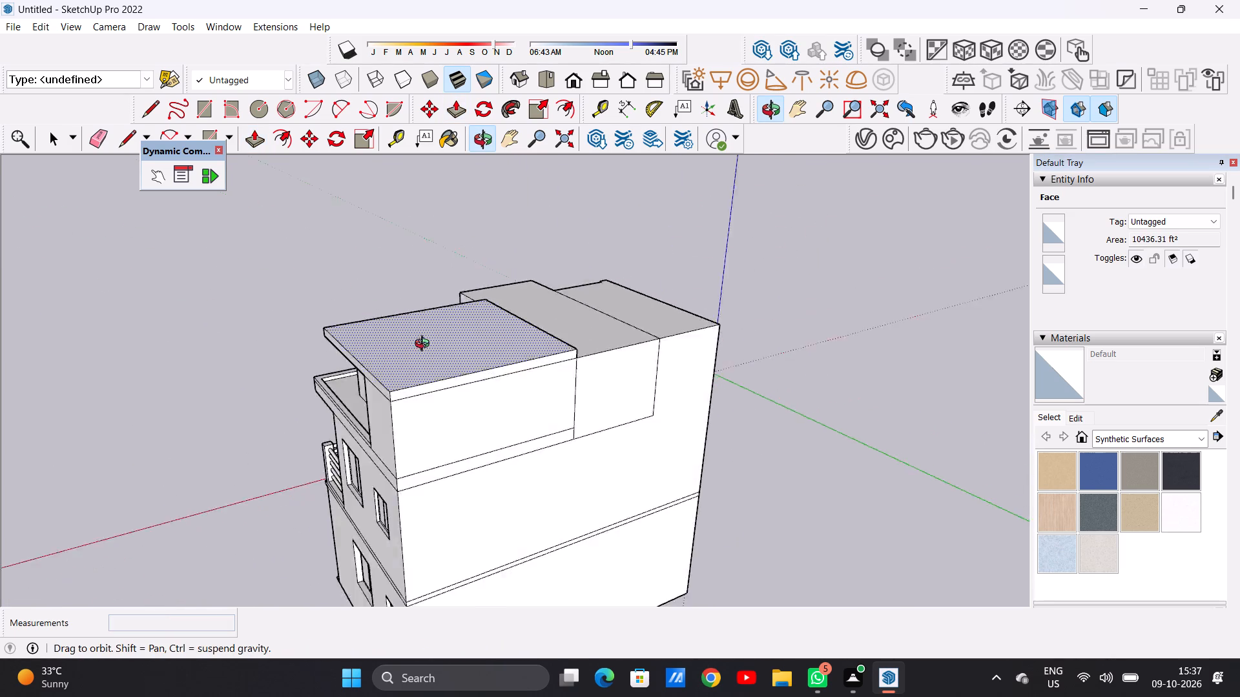
Extend the raised roof slab's side face opposite the terrace about 103' 7" across the lower roofs to the far outer wall.
{"action": "middle_click_drag", "start_coordinate": [425, 345], "coordinate": [241, 343]}
{"action": "scroll", "coordinate": [612, 283], "scroll_direction": "up", "scroll_amount": 5}
{"action": "middle_click_drag", "start_coordinate": [595, 305], "coordinate": [380, 341]}
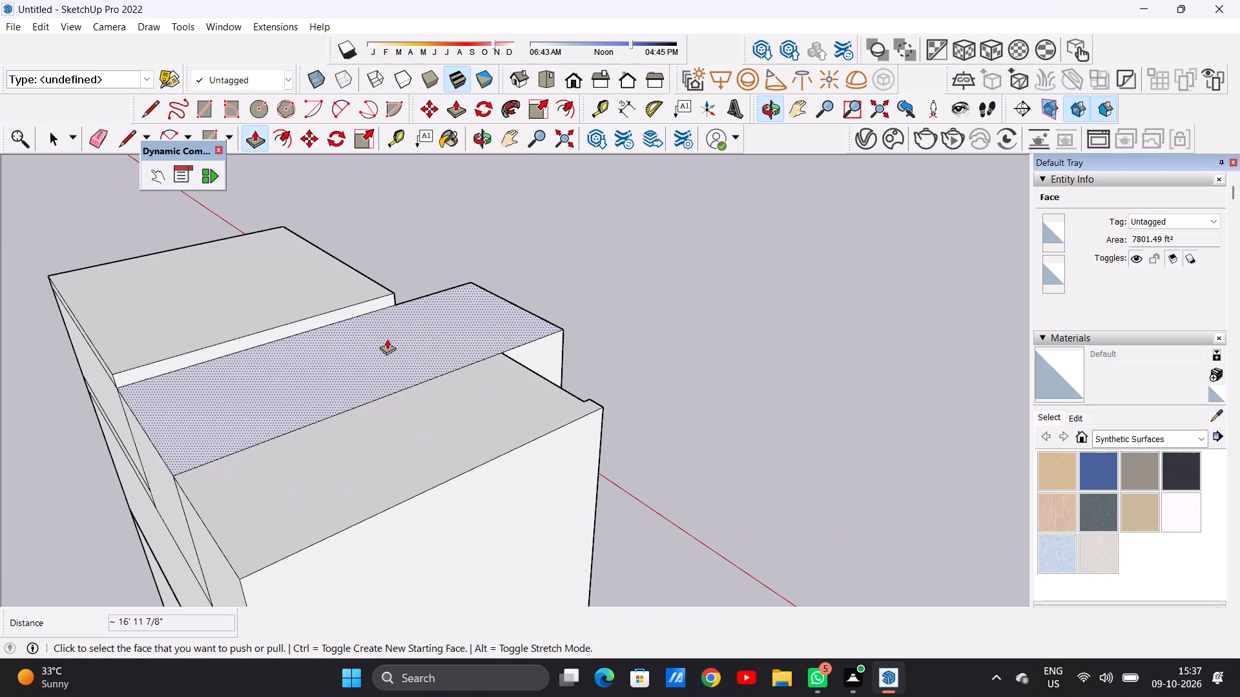
{"action": "scroll", "coordinate": [398, 322], "scroll_direction": "down", "scroll_amount": 6}
{"action": "scroll", "coordinate": [334, 320], "scroll_direction": "up", "scroll_amount": 9}
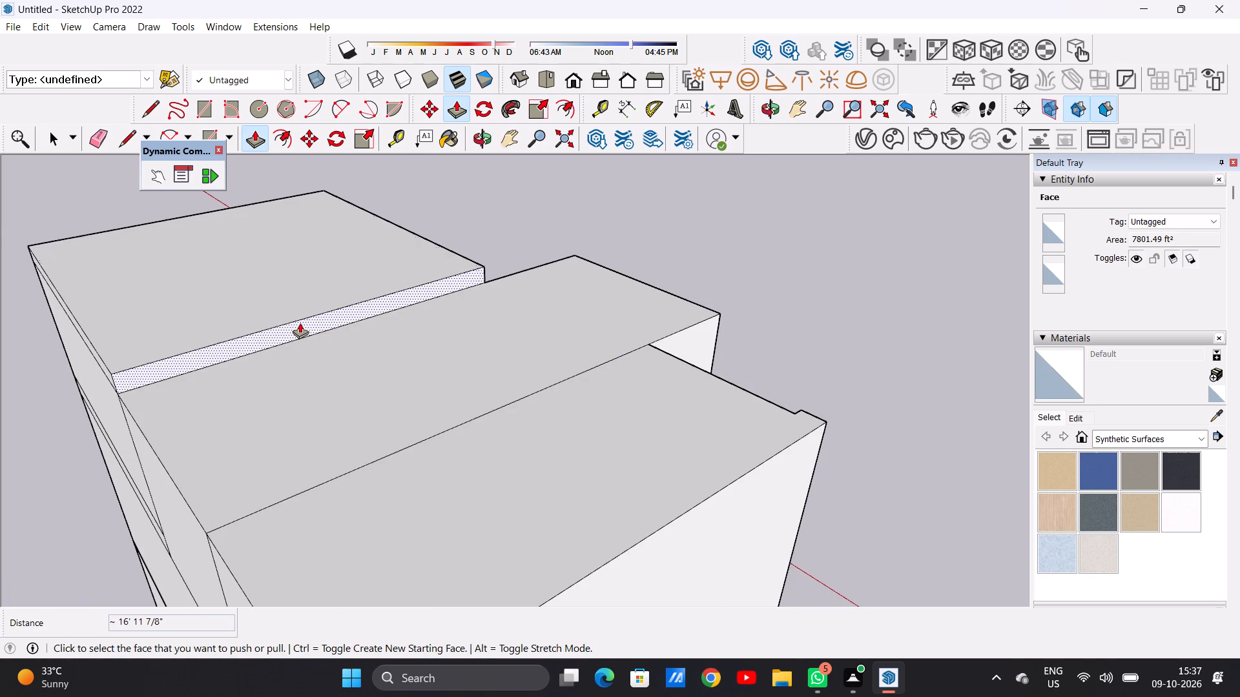
{"action": "left_click", "coordinate": [300, 323]}
{"action": "scroll", "coordinate": [395, 348], "scroll_direction": "down", "scroll_amount": 7}
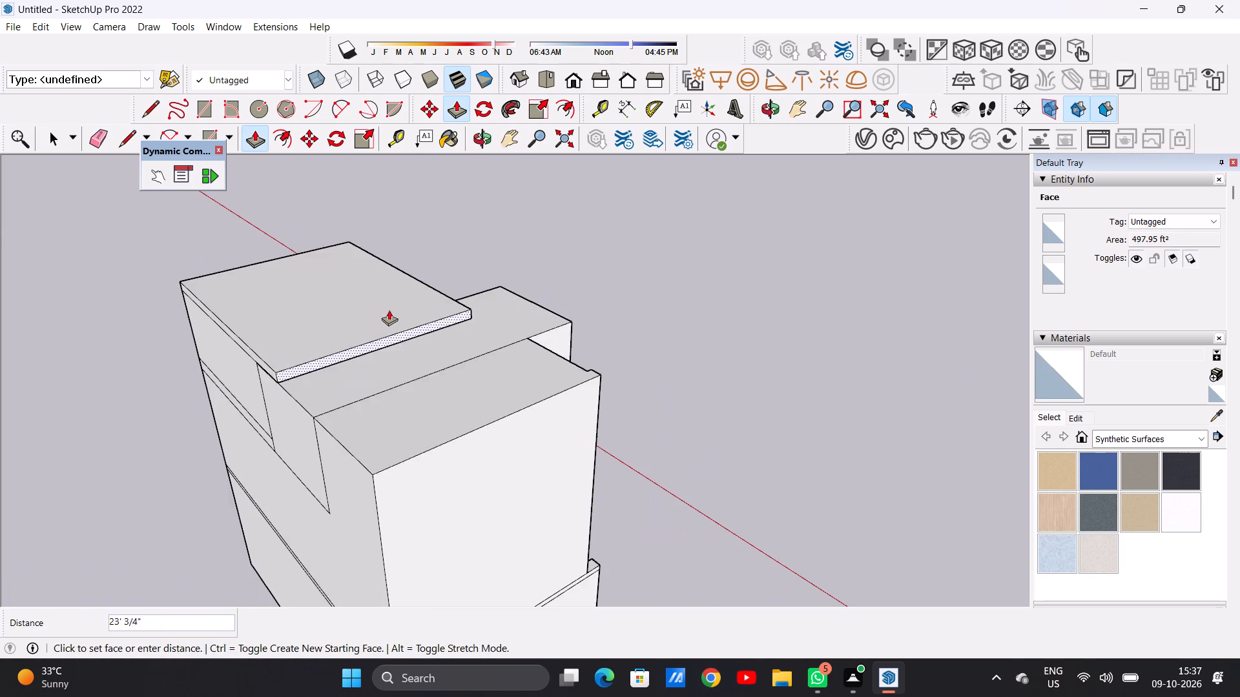
{"action": "scroll", "coordinate": [389, 310], "scroll_direction": "down", "scroll_amount": 3}
{"action": "left_click", "coordinate": [379, 422]}
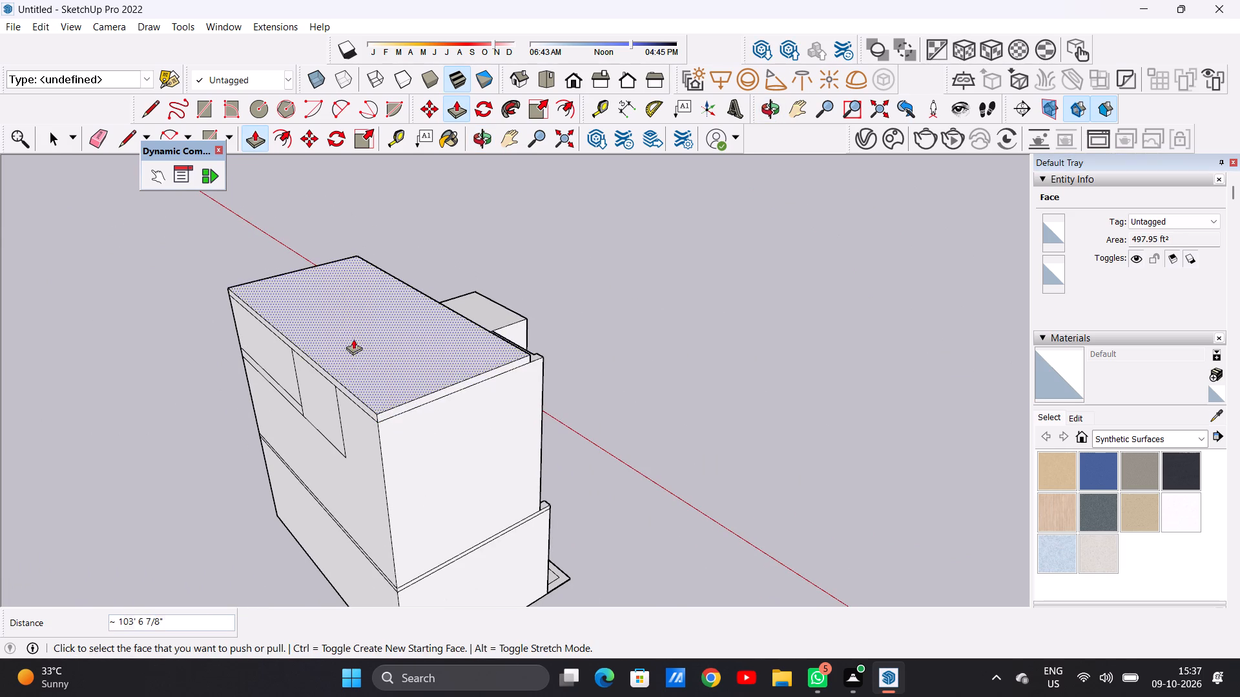
Extend the roof slab's front face over the window wall in successive pulls of about 1' 5", 6' 4" and 2' 4".
{"action": "scroll", "coordinate": [362, 339], "scroll_direction": "down", "scroll_amount": 3}
{"action": "middle_click_drag", "start_coordinate": [530, 333], "coordinate": [272, 334]}
{"action": "scroll", "coordinate": [304, 356], "scroll_direction": "down", "scroll_amount": 6}
{"action": "middle_click_drag", "start_coordinate": [673, 305], "coordinate": [331, 303]}
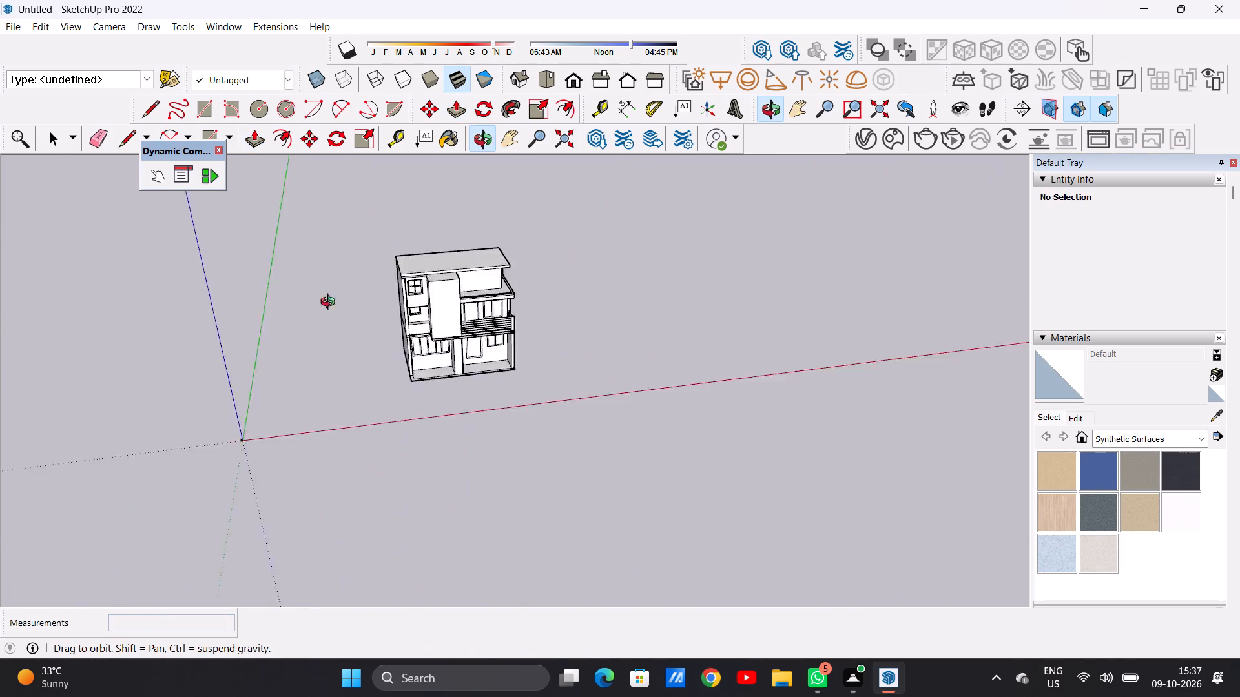
{"action": "middle_click_drag", "start_coordinate": [331, 303], "coordinate": [263, 290]}
{"action": "scroll", "coordinate": [263, 290], "scroll_direction": "up", "scroll_amount": 1}
{"action": "scroll", "coordinate": [392, 256], "scroll_direction": "up", "scroll_amount": 15}
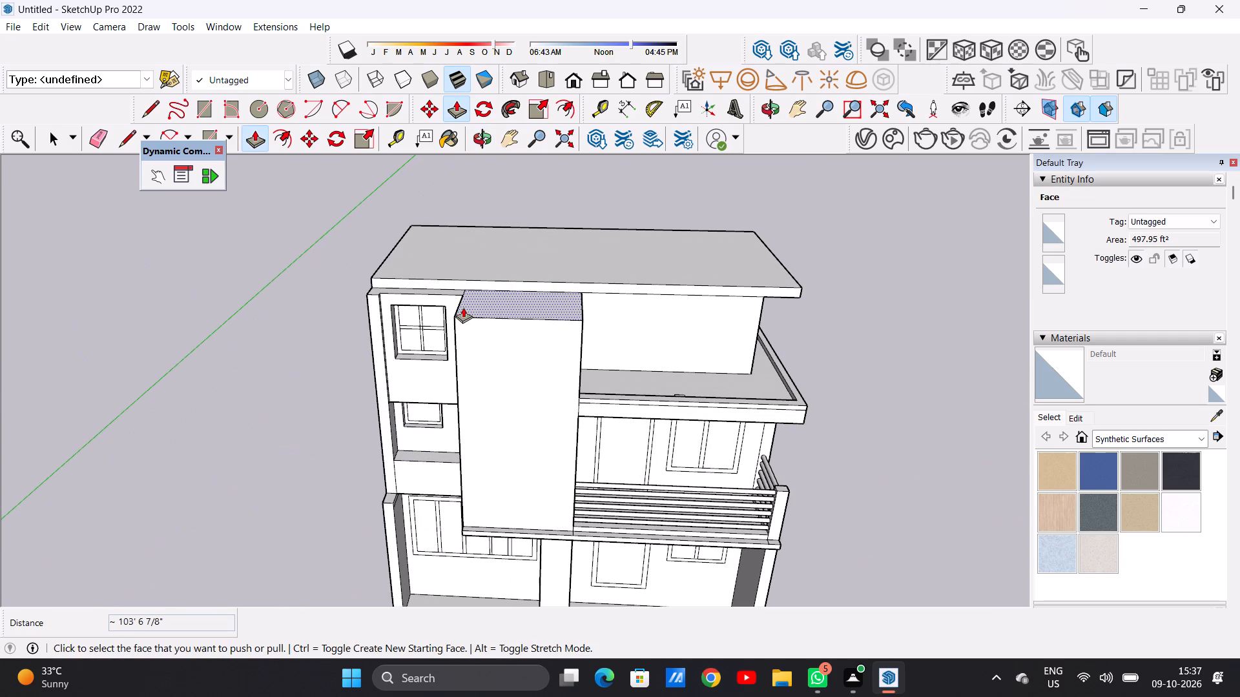
{"action": "middle_click_drag", "start_coordinate": [544, 336], "coordinate": [393, 286]}
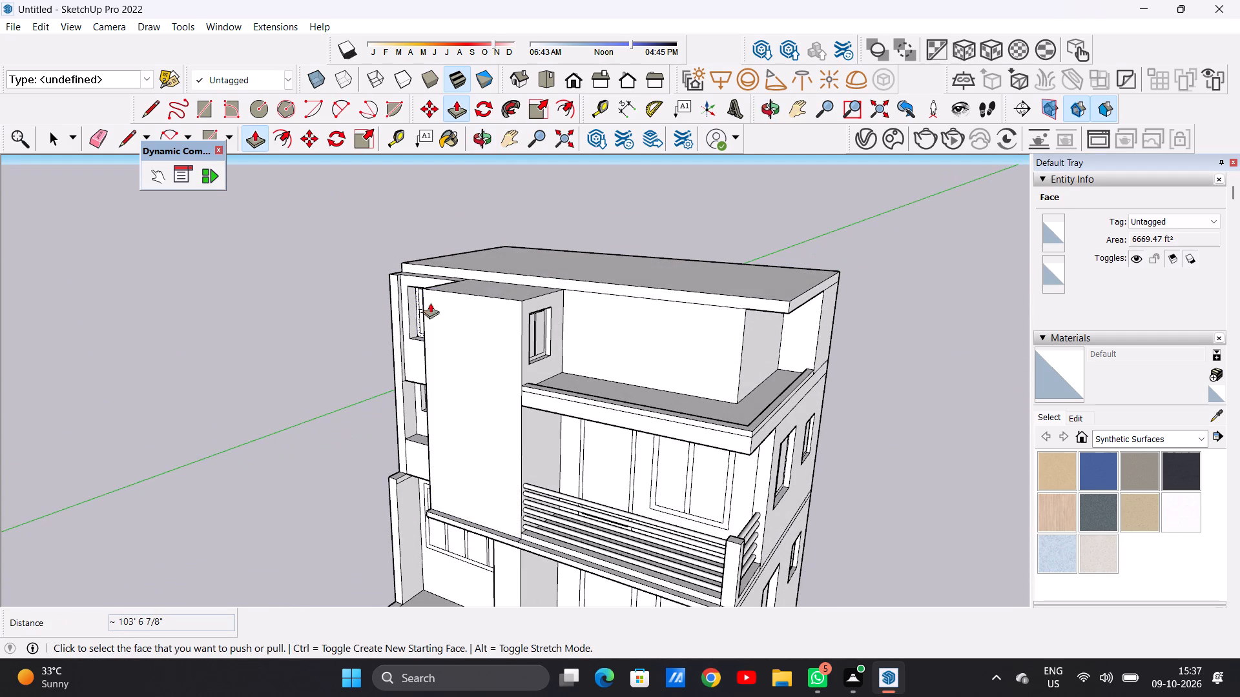
{"action": "middle_click_drag", "start_coordinate": [465, 279], "coordinate": [709, 283]}
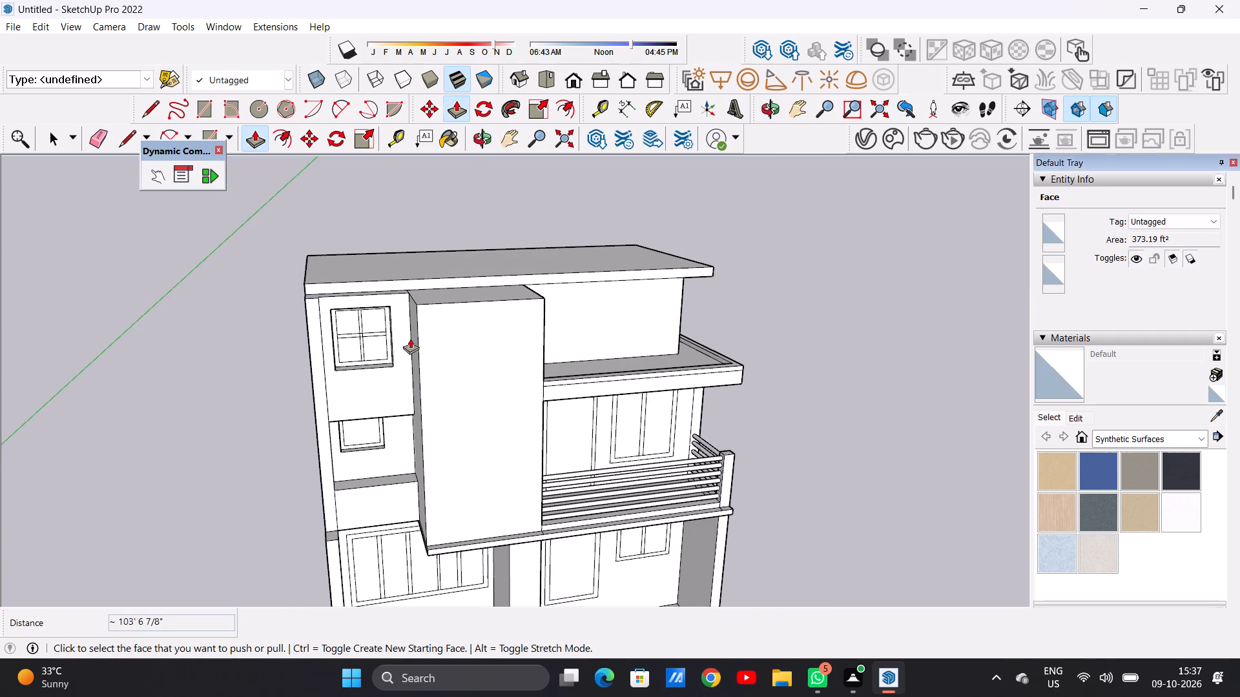
{"action": "scroll", "coordinate": [516, 303], "scroll_direction": "down", "scroll_amount": 3}
{"action": "middle_click_drag", "start_coordinate": [276, 359], "coordinate": [386, 397]}
{"action": "scroll", "coordinate": [387, 397], "scroll_direction": "up", "scroll_amount": 1}
{"action": "scroll", "coordinate": [398, 324], "scroll_direction": "up", "scroll_amount": 9}
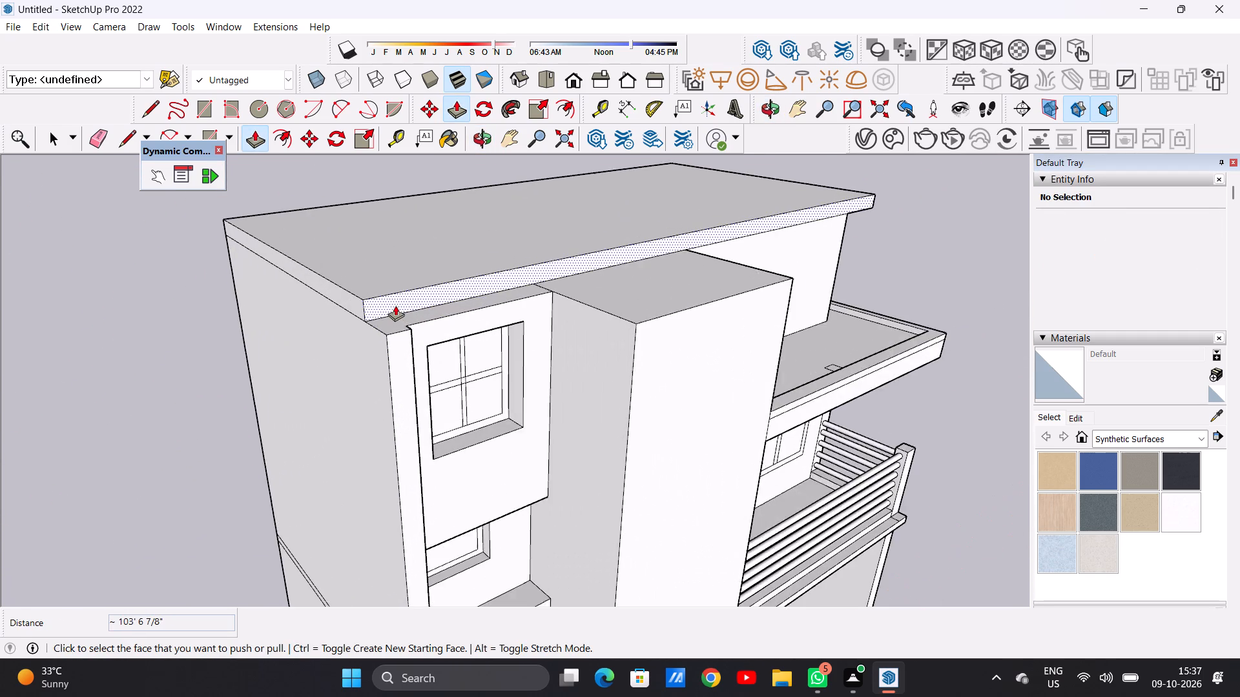
{"action": "left_click", "coordinate": [385, 300]}
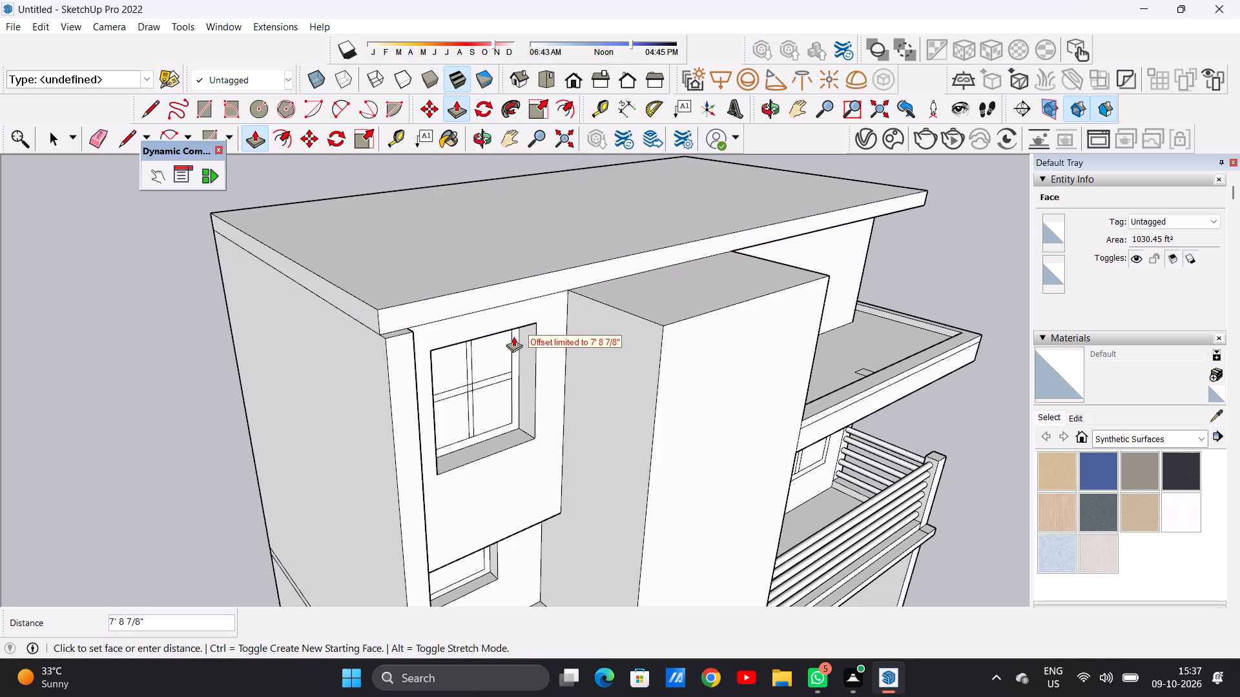
{"action": "left_click", "coordinate": [515, 340]}
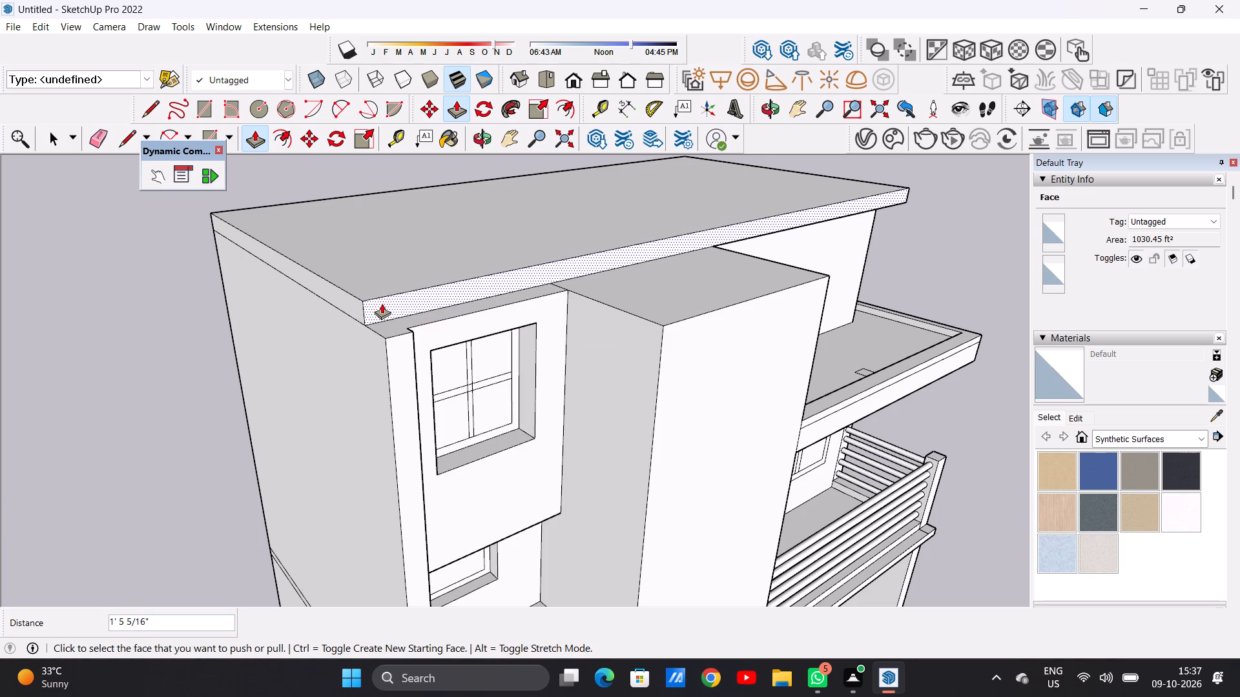
{"action": "left_click", "coordinate": [382, 303]}
{"action": "left_click", "coordinate": [384, 342]}
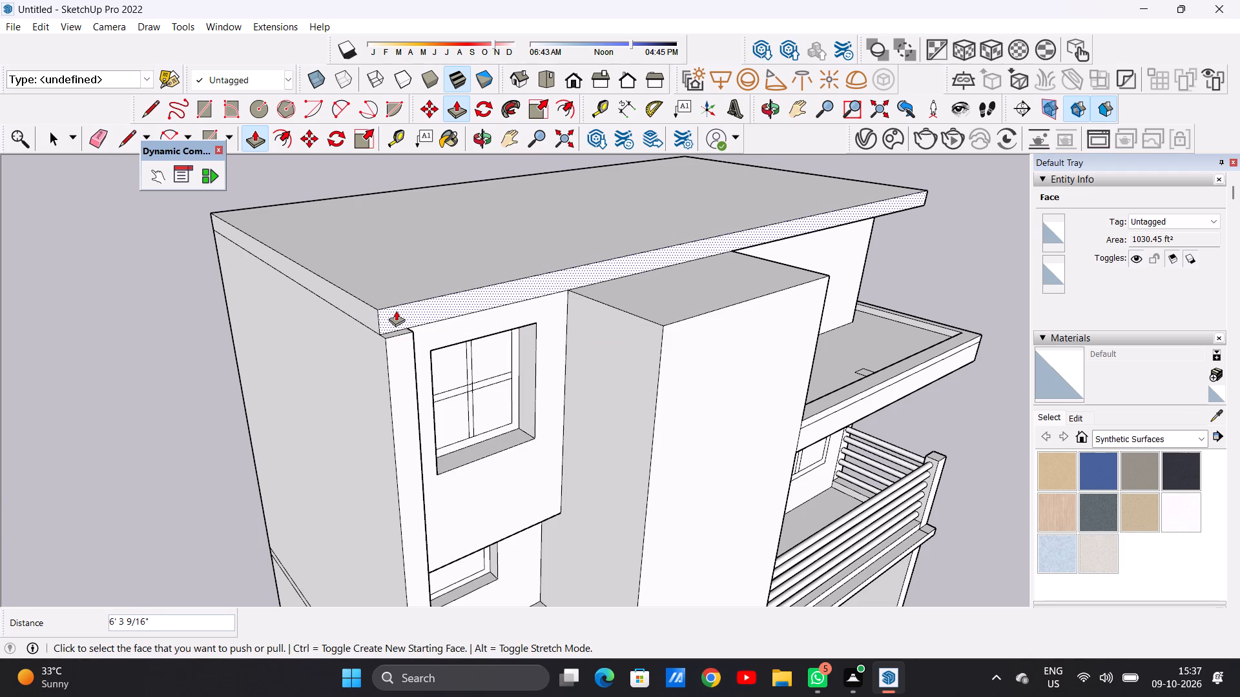
{"action": "left_click", "coordinate": [396, 308]}
{"action": "left_click", "coordinate": [463, 341]}
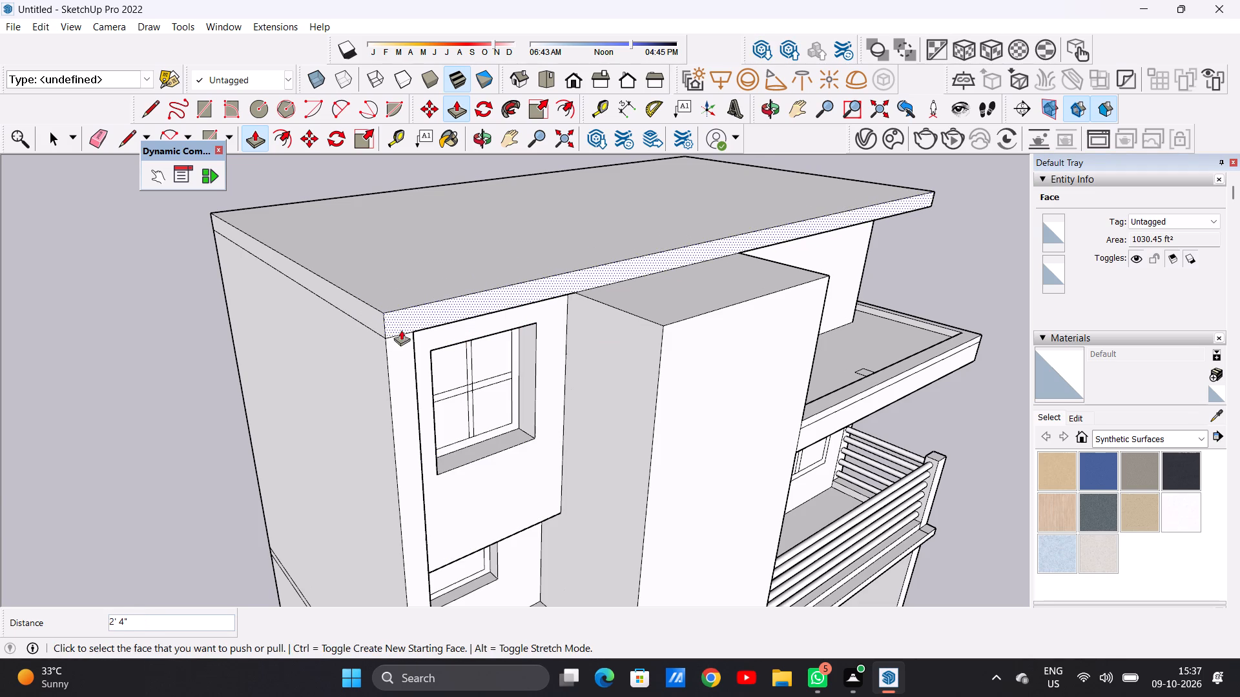
Extend the roof slab's front face a further 26' 2" or so, flush with the front of the projecting vertical block.
{"action": "left_click", "coordinate": [392, 321]}
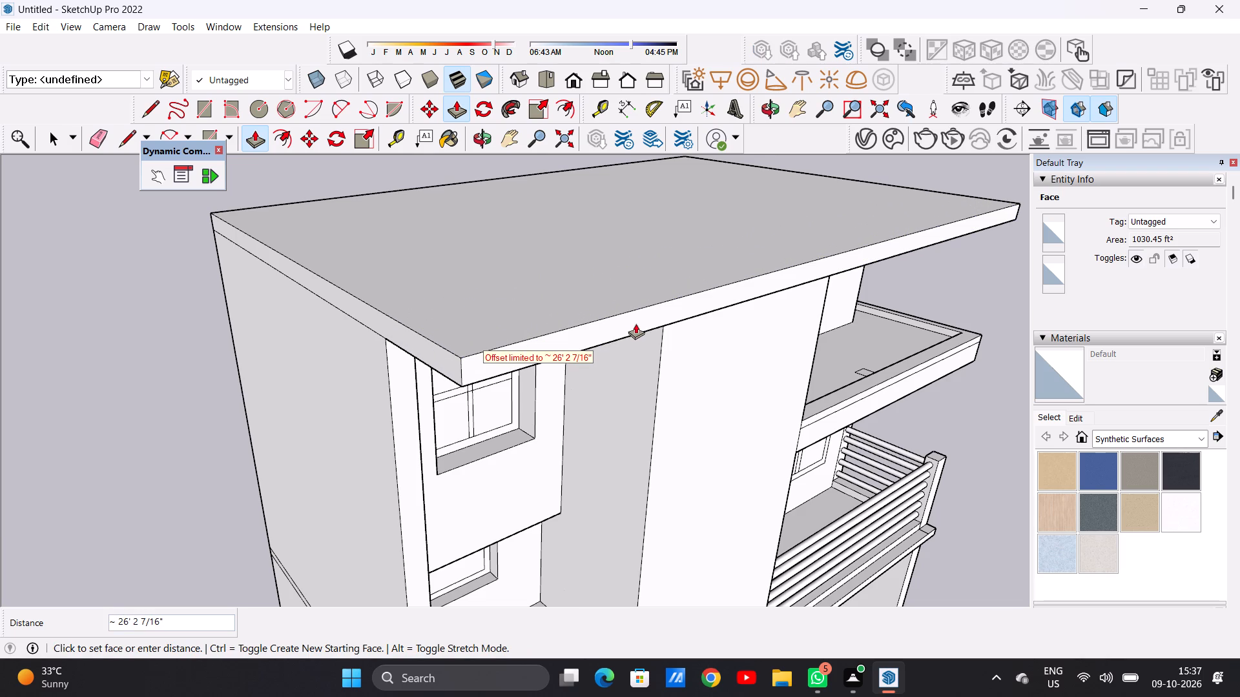
{"action": "left_click", "coordinate": [663, 322]}
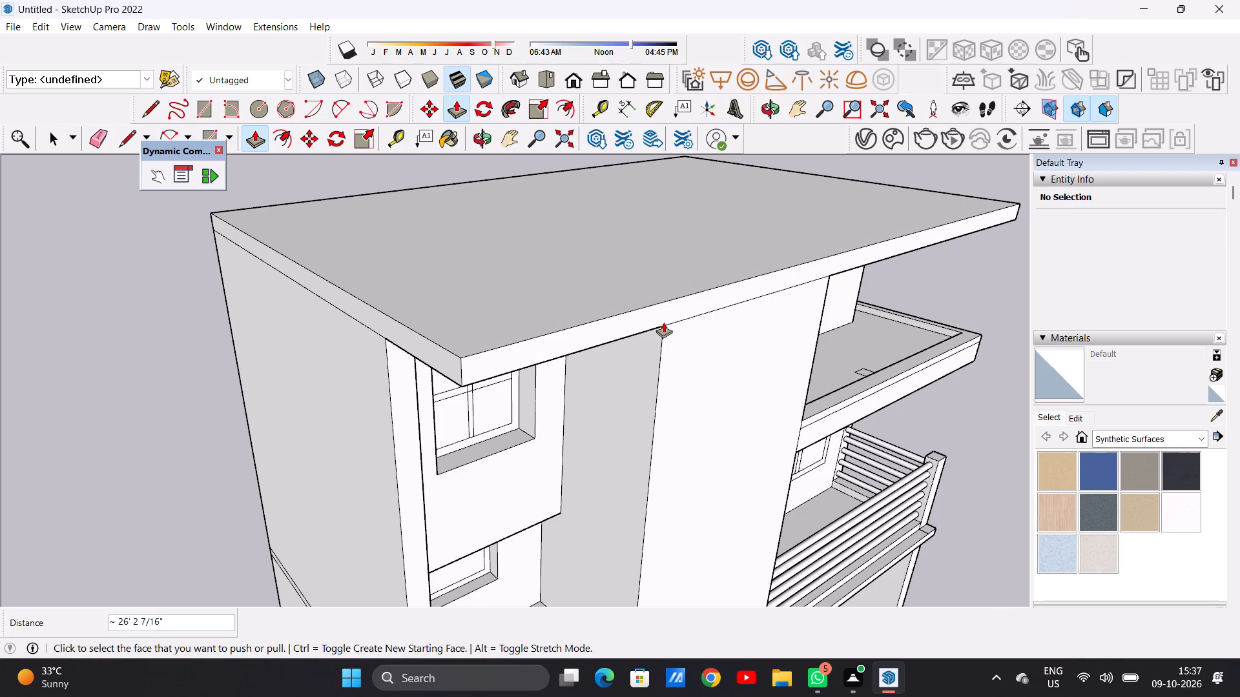
{"action": "key", "text": "space"}
Push/Pull the small square on the upper terrace floor up about 41' 5" to the slab's underside as a column.
{"action": "scroll", "coordinate": [520, 402], "scroll_direction": "down", "scroll_amount": 14}
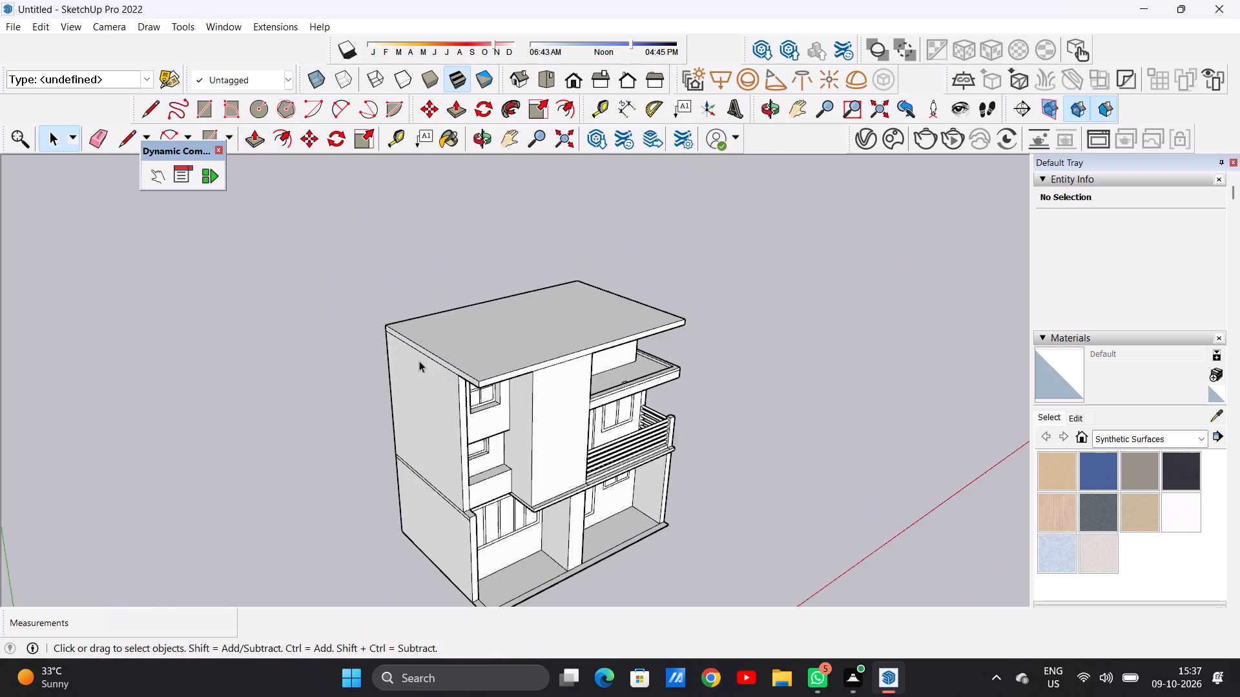
{"action": "scroll", "coordinate": [419, 361], "scroll_direction": "down", "scroll_amount": 3}
{"action": "middle_click_drag", "start_coordinate": [515, 400], "coordinate": [347, 281]}
{"action": "middle_click_drag", "start_coordinate": [590, 344], "coordinate": [563, 348]}
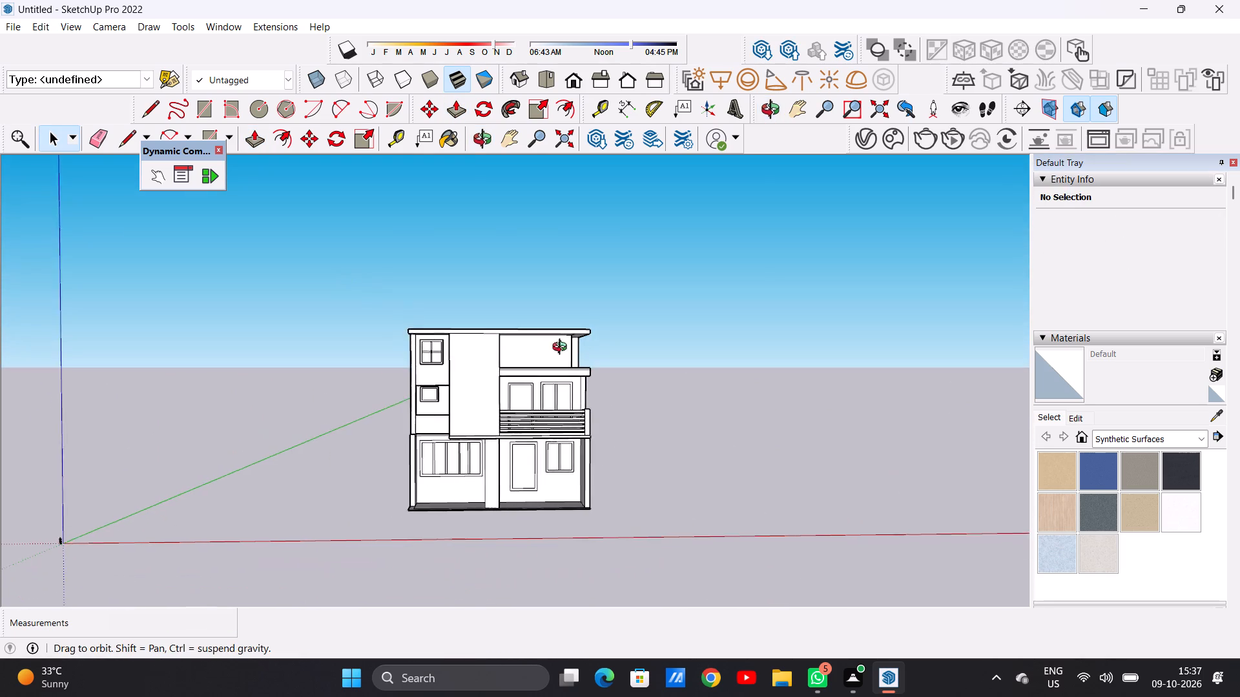
{"action": "middle_click_drag", "start_coordinate": [563, 348], "coordinate": [519, 522]}
{"action": "middle_click_drag", "start_coordinate": [554, 394], "coordinate": [358, 403]}
{"action": "scroll", "coordinate": [534, 385], "scroll_direction": "up", "scroll_amount": 14}
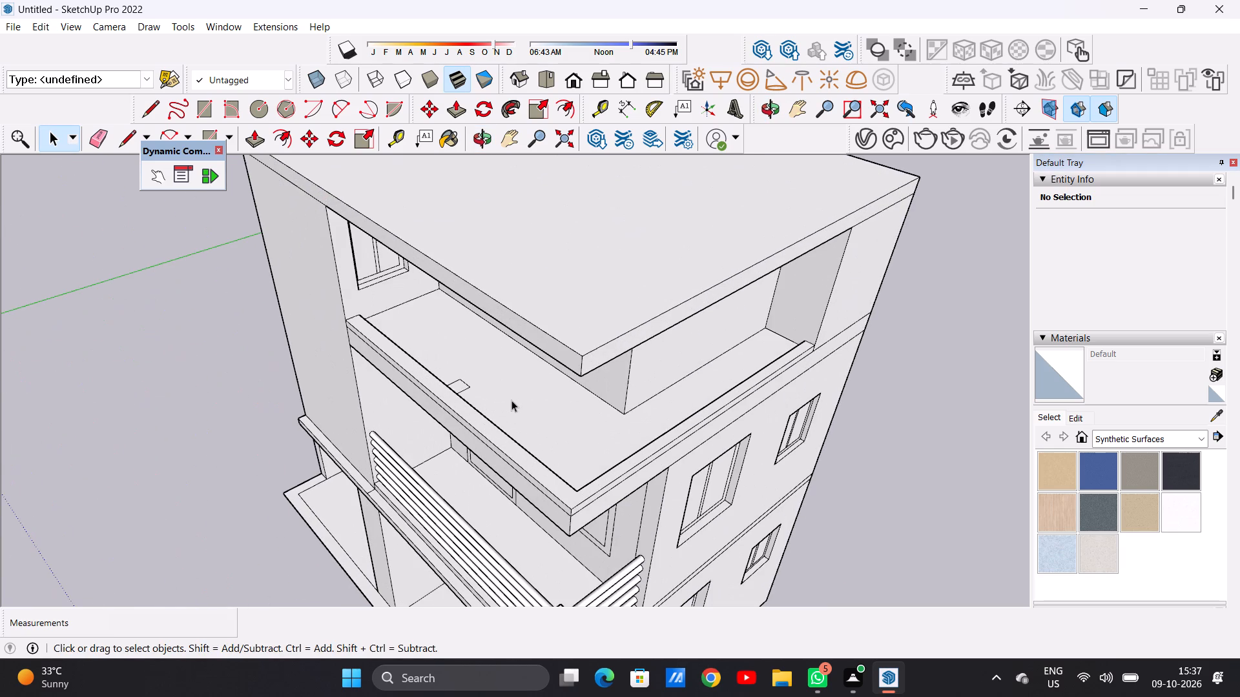
{"action": "middle_click_drag", "start_coordinate": [510, 400], "coordinate": [548, 345]}
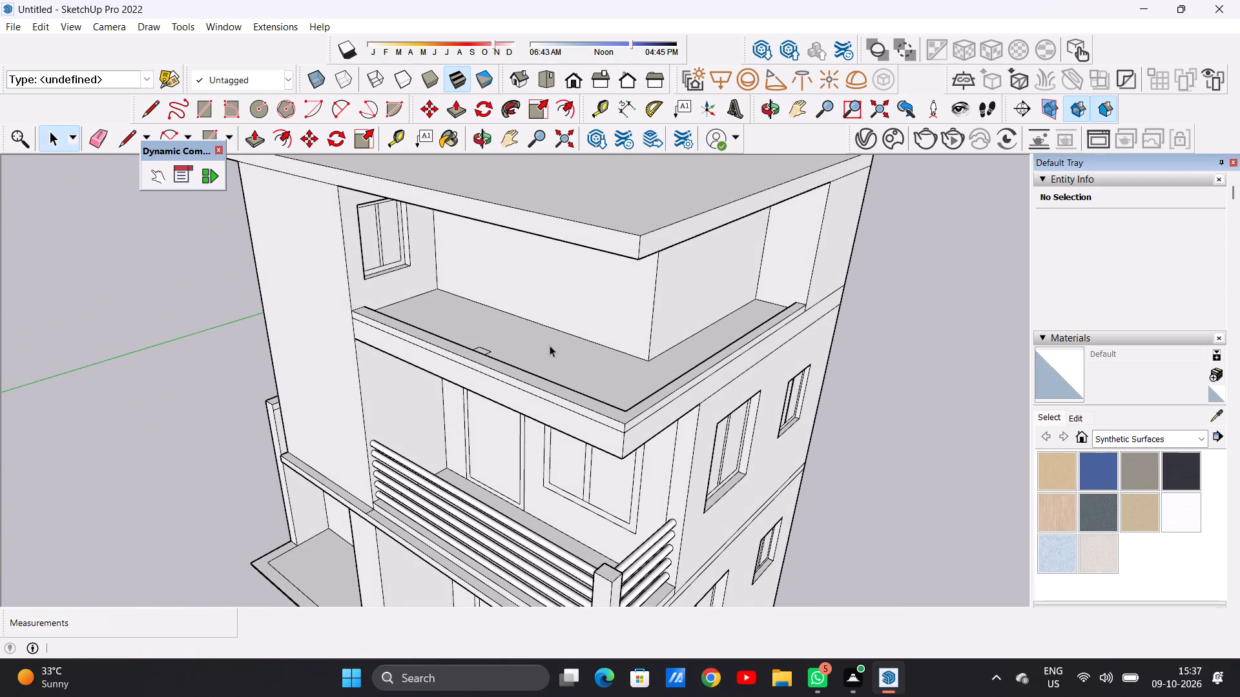
{"action": "scroll", "coordinate": [535, 360], "scroll_direction": "down", "scroll_amount": 2}
{"action": "middle_click_drag", "start_coordinate": [530, 348], "coordinate": [526, 348]}
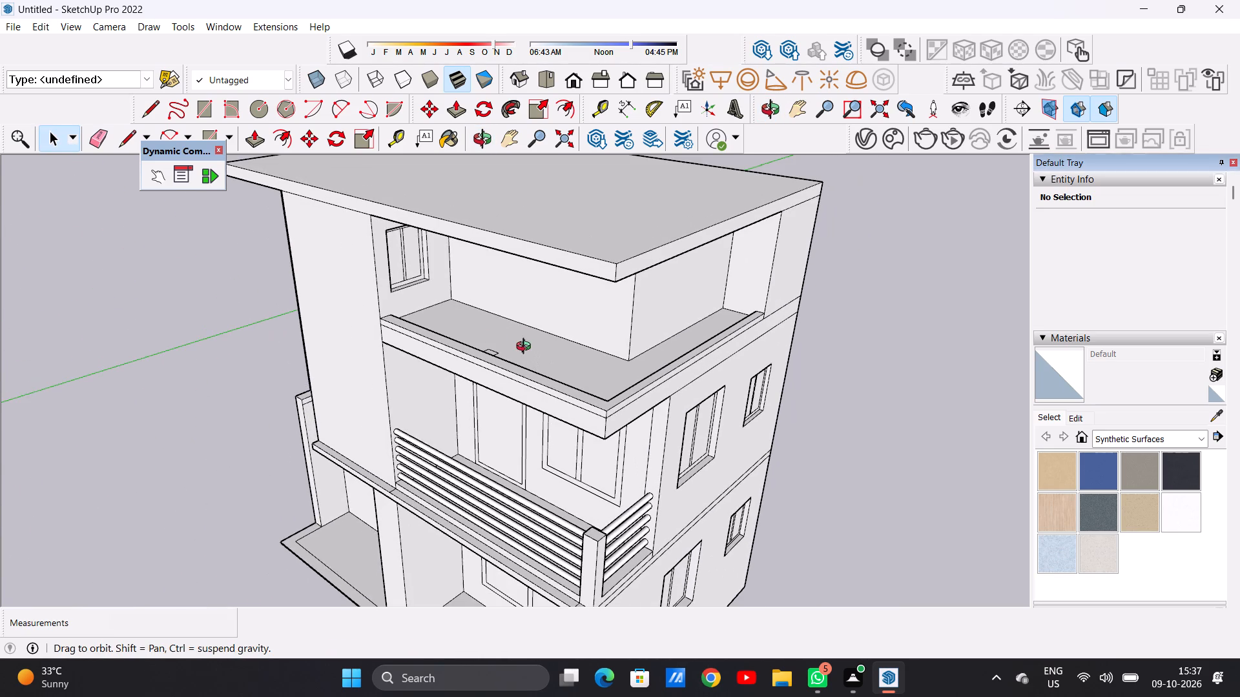
{"action": "middle_click_drag", "start_coordinate": [526, 348], "coordinate": [331, 299]}
{"action": "scroll", "coordinate": [428, 292], "scroll_direction": "up", "scroll_amount": 7}
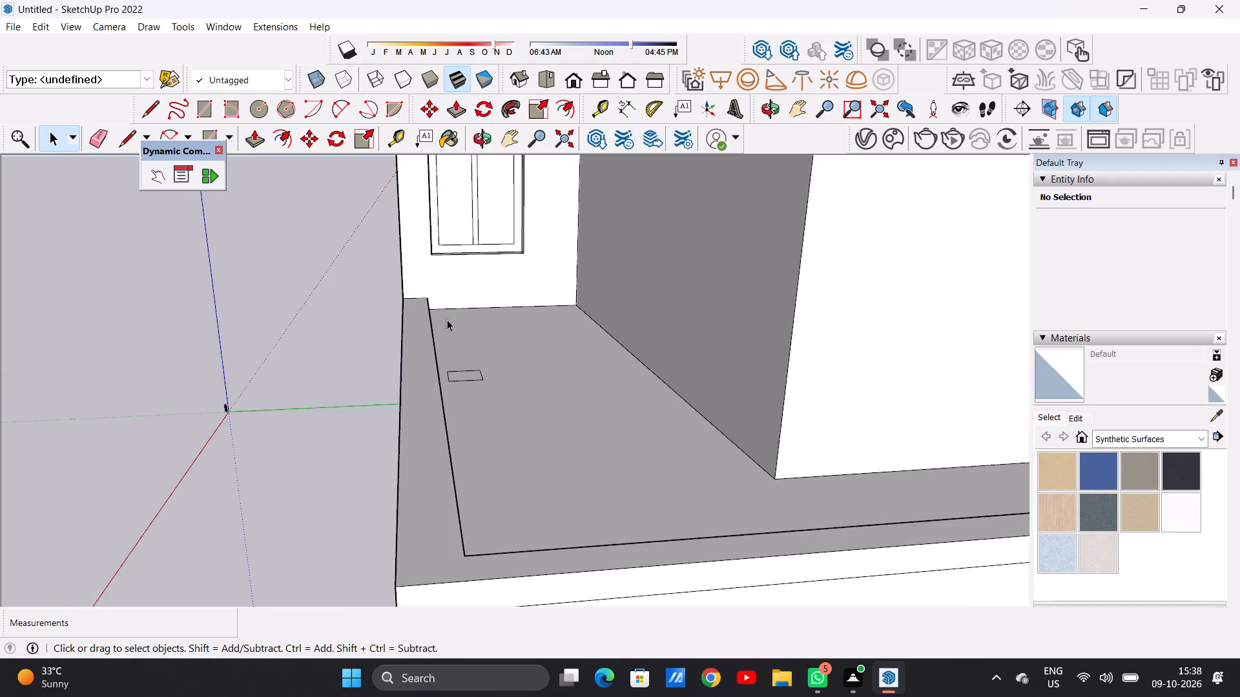
{"action": "scroll", "coordinate": [475, 354], "scroll_direction": "up", "scroll_amount": 6}
{"action": "key", "text": "p"}
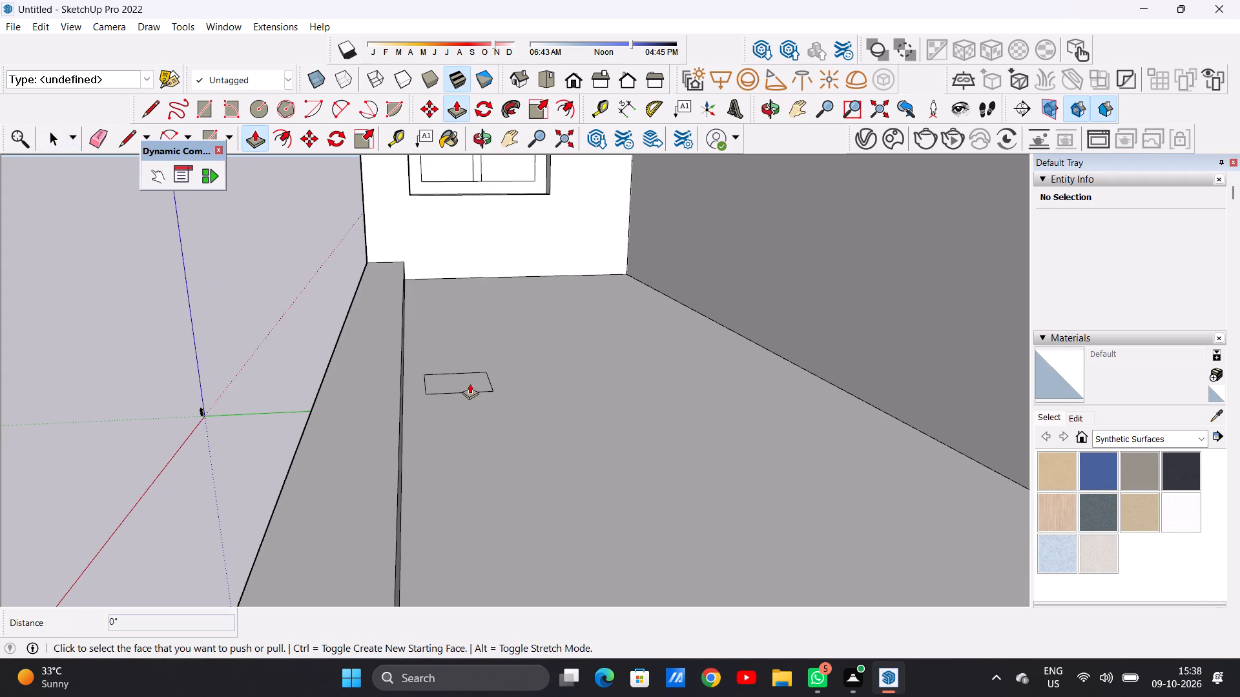
{"action": "left_click", "coordinate": [472, 379]}
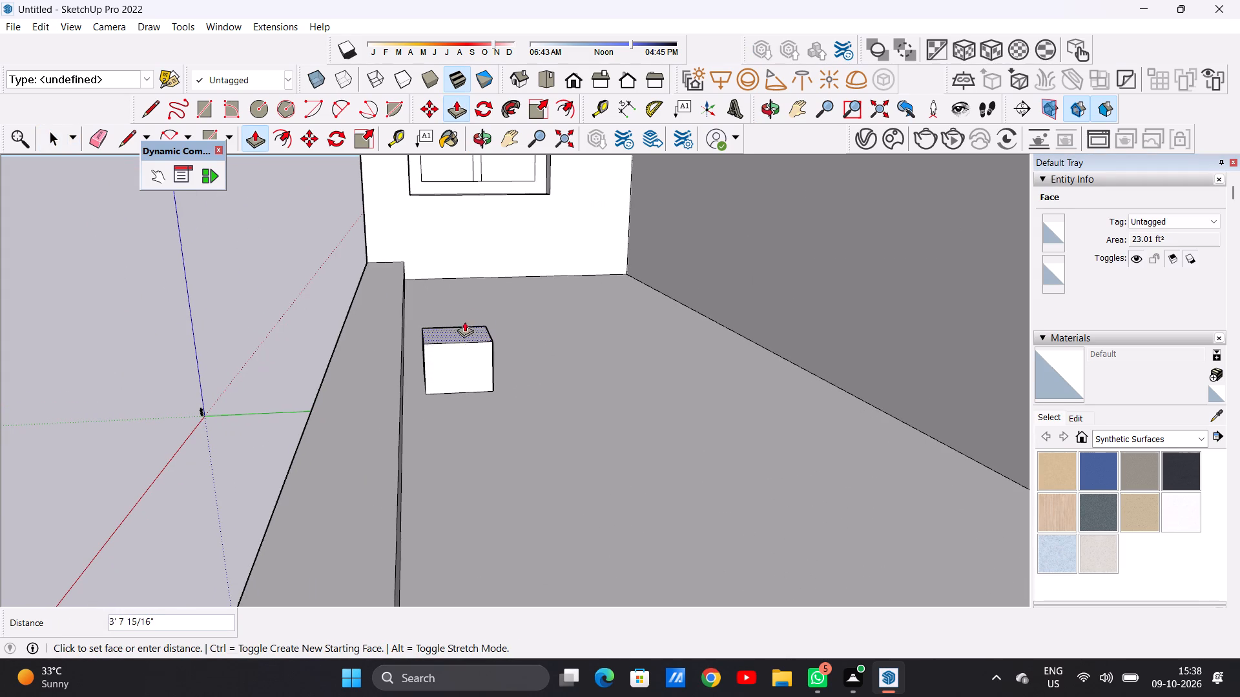
{"action": "scroll", "coordinate": [499, 301], "scroll_direction": "down", "scroll_amount": 9}
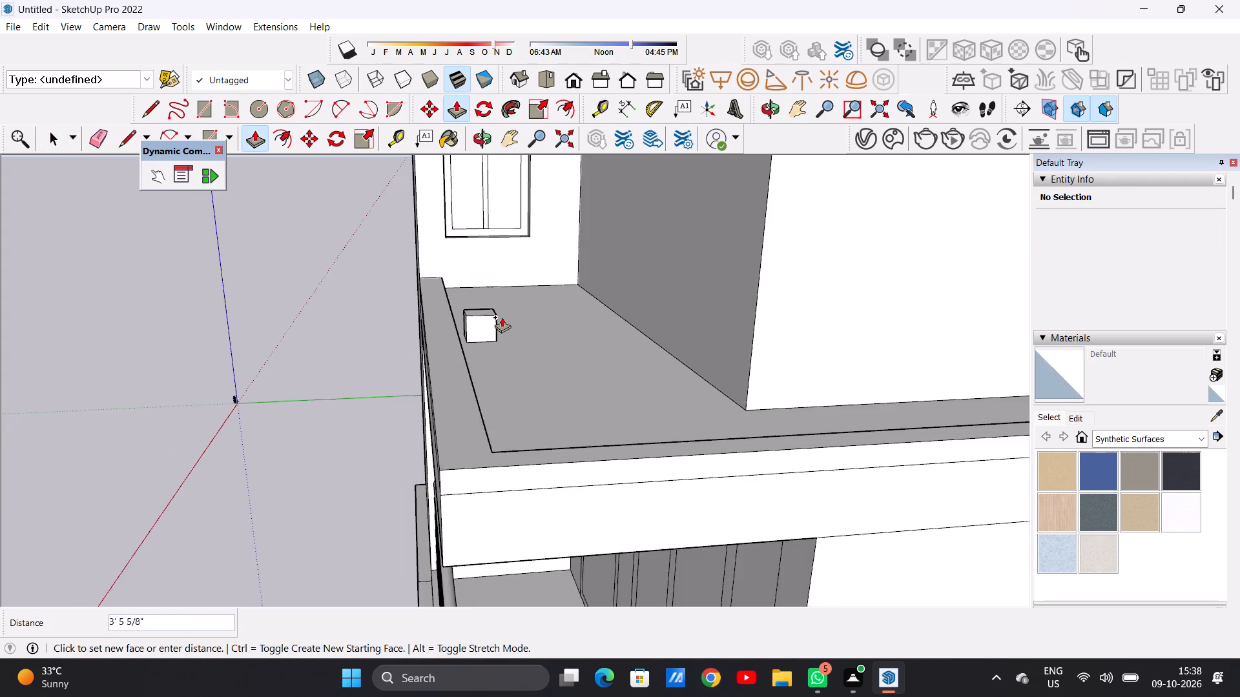
{"action": "scroll", "coordinate": [502, 317], "scroll_direction": "down", "scroll_amount": 10}
{"action": "middle_click_drag", "start_coordinate": [497, 261], "coordinate": [493, 214]}
{"action": "scroll", "coordinate": [519, 267], "scroll_direction": "up", "scroll_amount": 2}
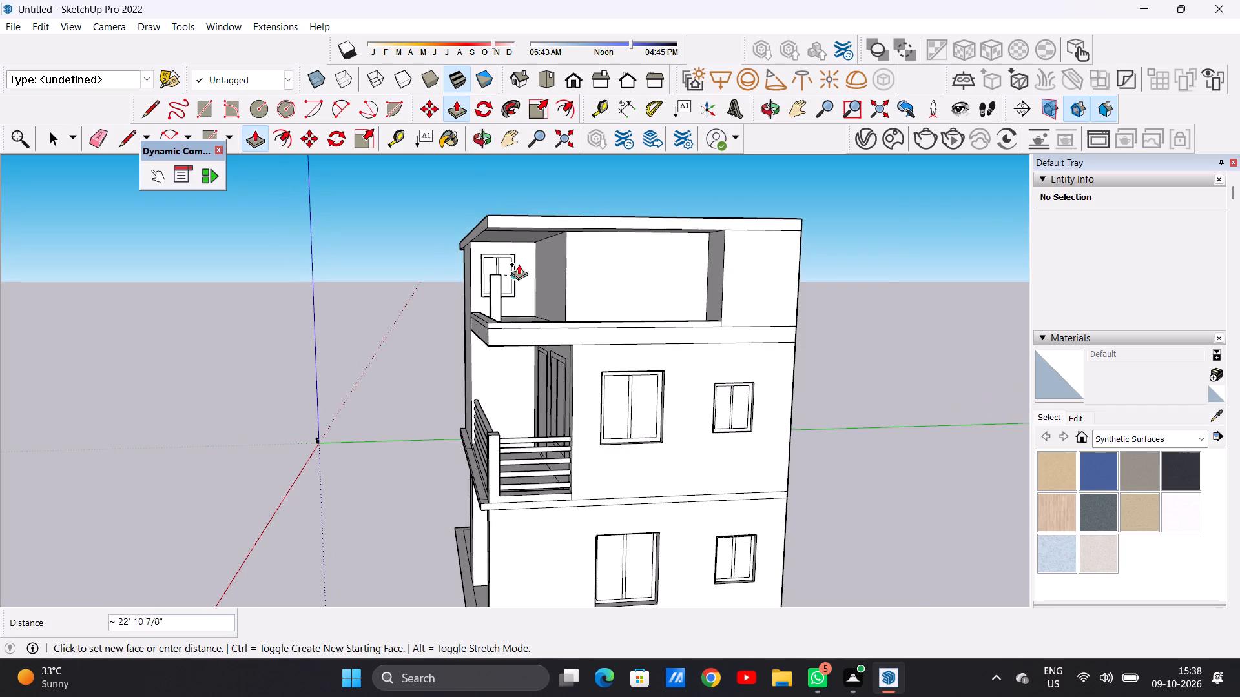
{"action": "scroll", "coordinate": [519, 264], "scroll_direction": "up", "scroll_amount": 6}
{"action": "scroll", "coordinate": [475, 261], "scroll_direction": "down", "scroll_amount": 7}
{"action": "scroll", "coordinate": [460, 228], "scroll_direction": "up", "scroll_amount": 2}
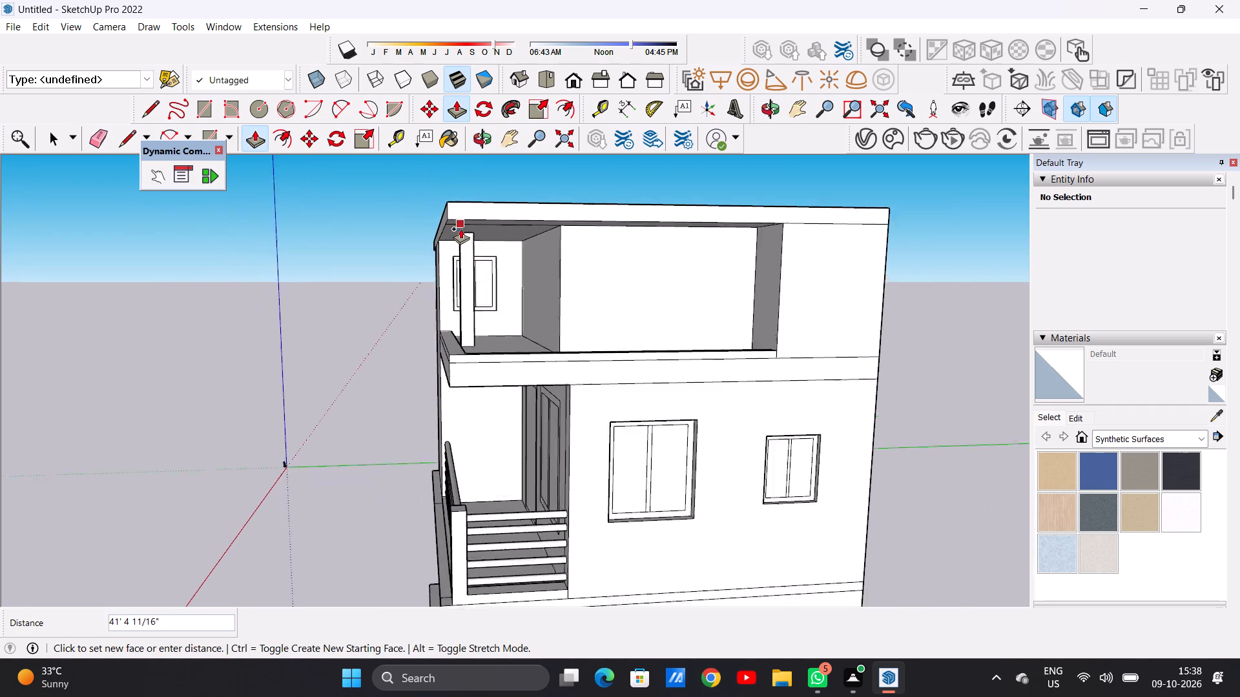
{"action": "scroll", "coordinate": [460, 228], "scroll_direction": "up", "scroll_amount": 11}
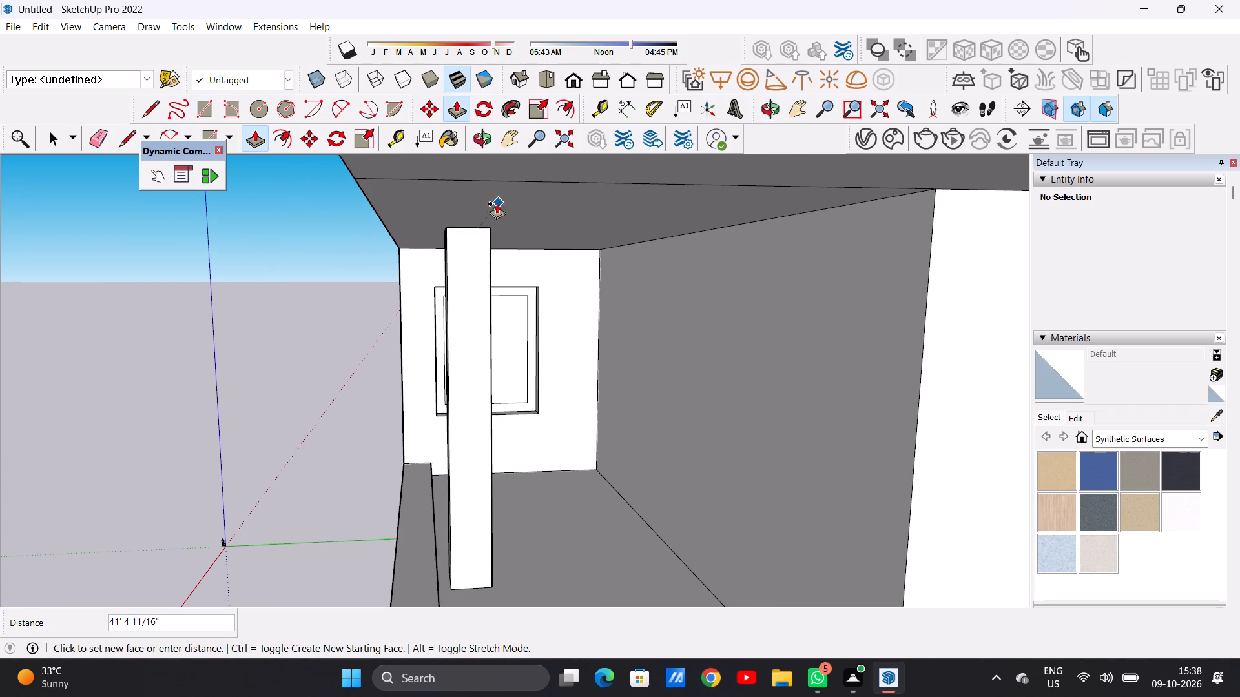
{"action": "left_click", "coordinate": [494, 197]}
{"action": "key", "text": "space"}
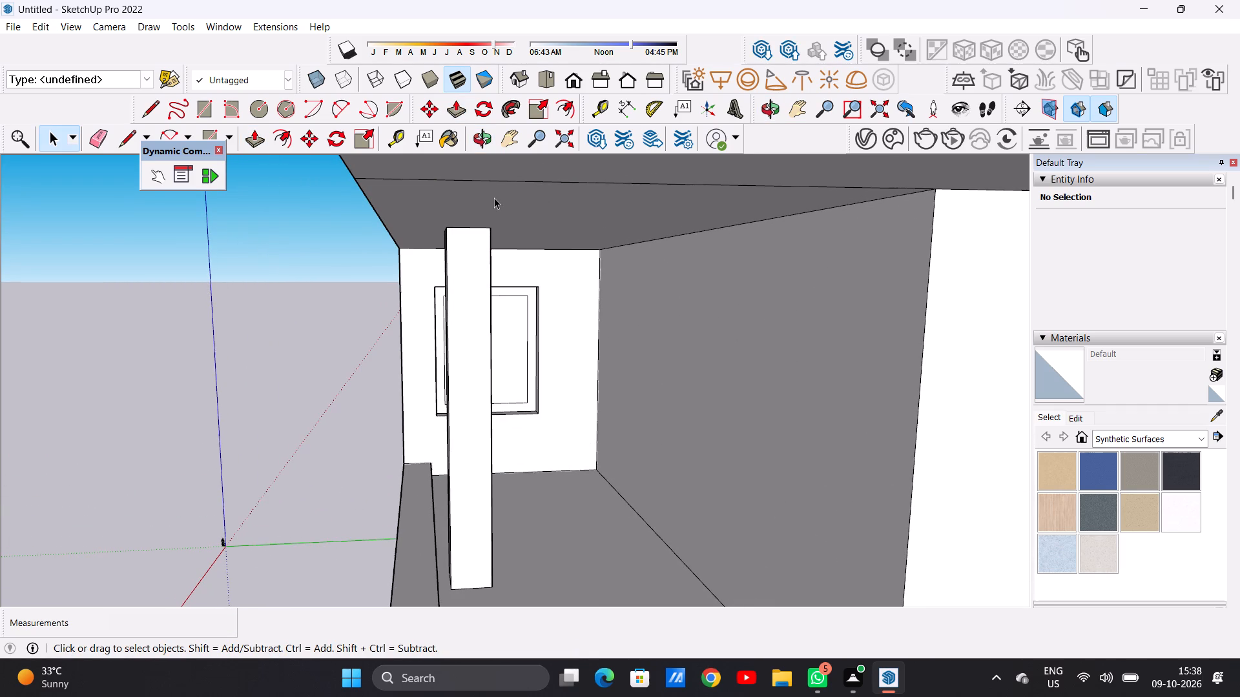
Examine the house's front and side elevations with the extended roof slab and the terrace column.
{"action": "scroll", "coordinate": [494, 388], "scroll_direction": "down", "scroll_amount": 13}
{"action": "middle_click_drag", "start_coordinate": [491, 407], "coordinate": [594, 415]}
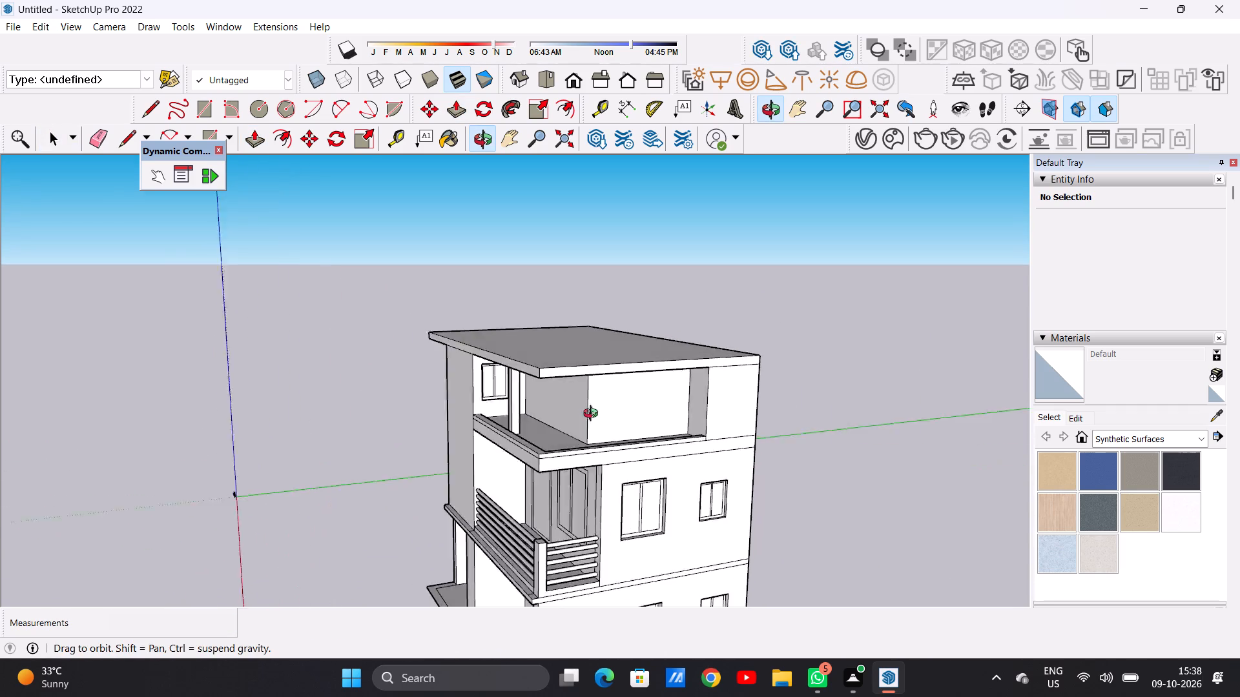
{"action": "middle_click_drag", "start_coordinate": [594, 415], "coordinate": [796, 389]}
{"action": "middle_click_drag", "start_coordinate": [642, 409], "coordinate": [711, 398]}
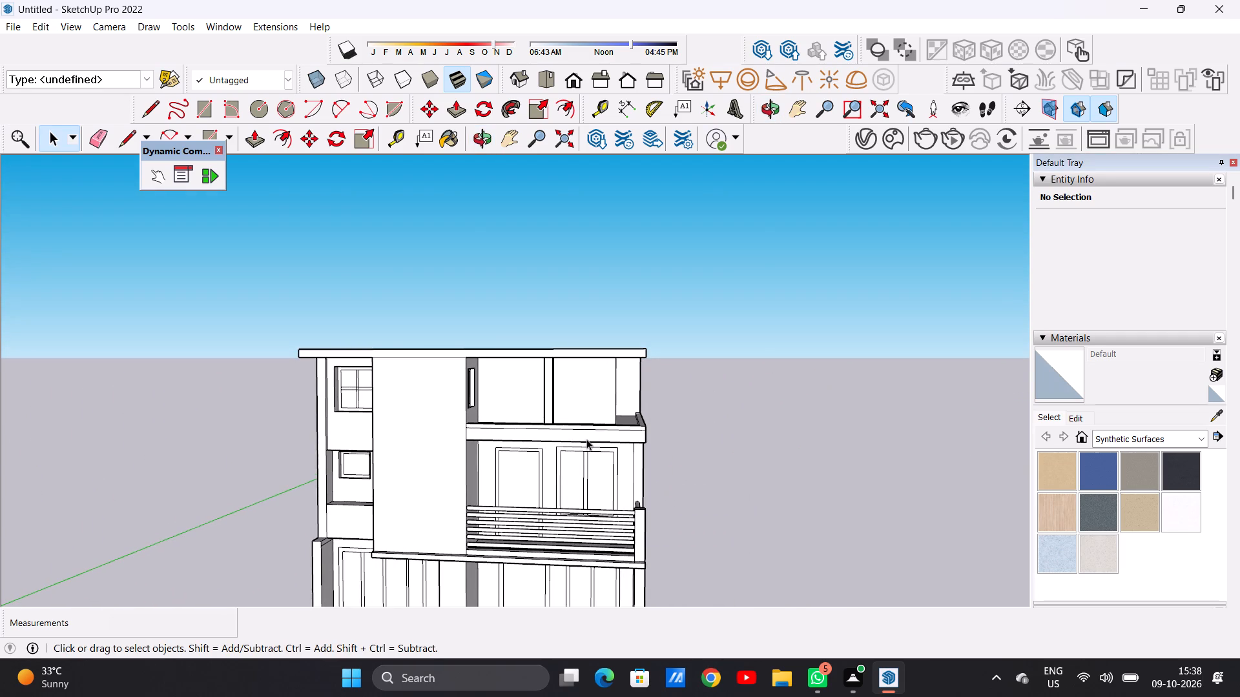
{"action": "scroll", "coordinate": [520, 452], "scroll_direction": "down", "scroll_amount": 4}
{"action": "middle_click_drag", "start_coordinate": [516, 452], "coordinate": [514, 424]}
{"action": "middle_click_drag", "start_coordinate": [518, 421], "coordinate": [494, 439]}
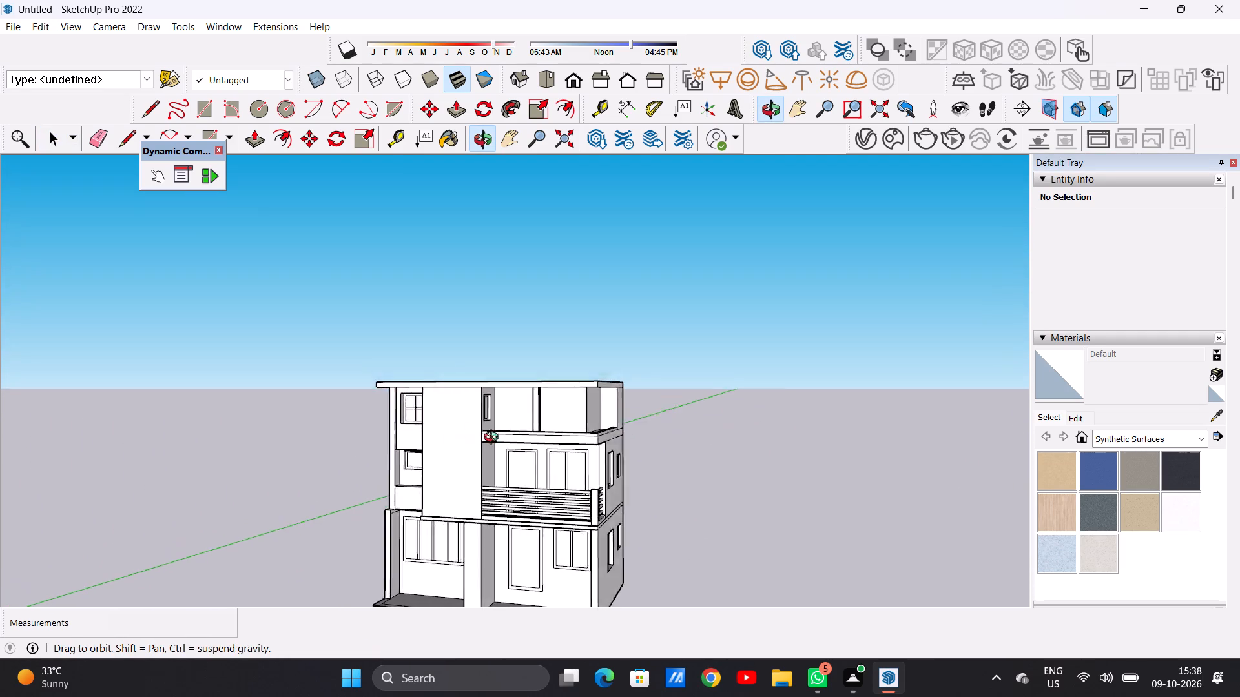
{"action": "middle_click_drag", "start_coordinate": [494, 439], "coordinate": [532, 443]}
{"action": "scroll", "coordinate": [513, 444], "scroll_direction": "down", "scroll_amount": 7}
{"action": "scroll", "coordinate": [510, 514], "scroll_direction": "up", "scroll_amount": 7}
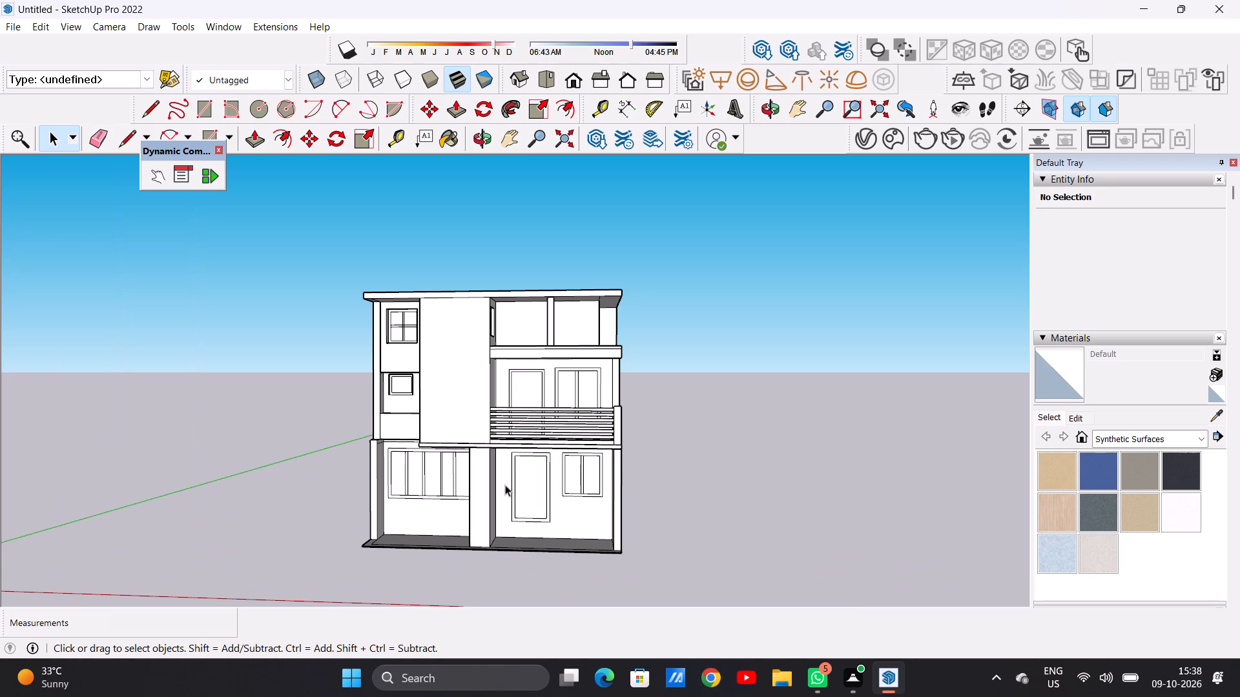
{"action": "scroll", "coordinate": [439, 399], "scroll_direction": "down", "scroll_amount": 1}
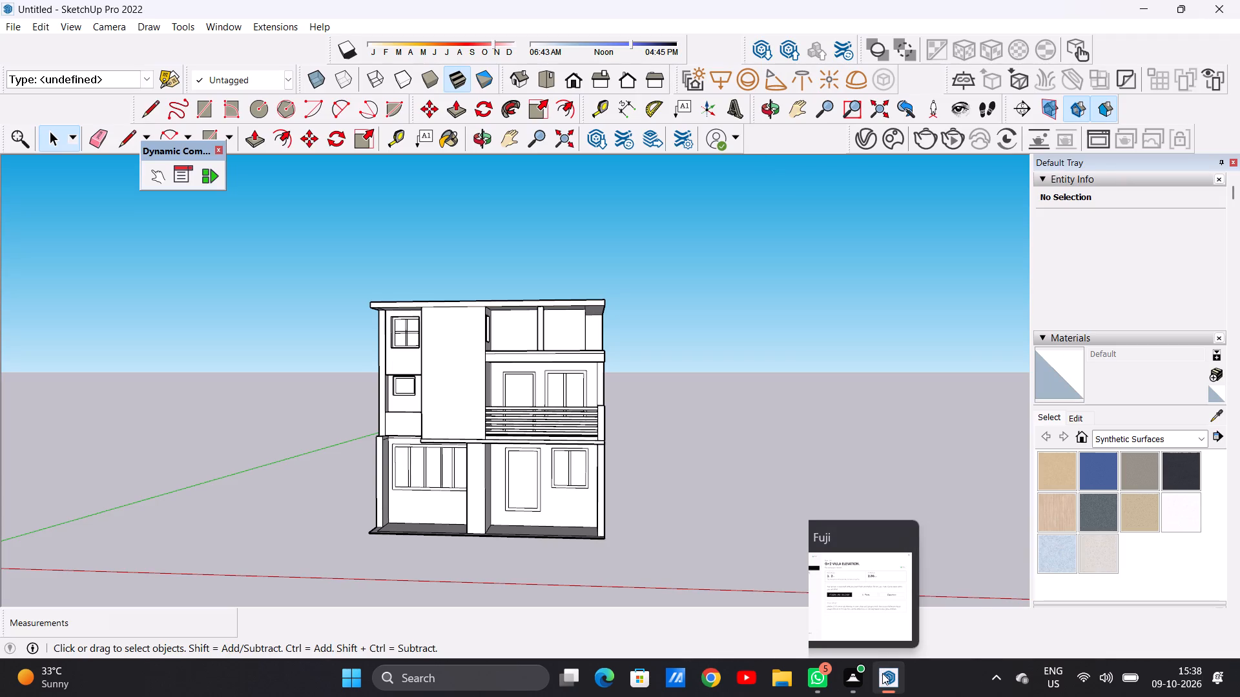
{"action": "left_click", "coordinate": [869, 631]}
{"action": "scroll", "coordinate": [600, 434], "scroll_direction": "down", "scroll_amount": 3}
{"action": "scroll", "coordinate": [639, 421], "scroll_direction": "up", "scroll_amount": 1}
{"action": "middle_click_drag", "start_coordinate": [631, 425], "coordinate": [433, 424]}
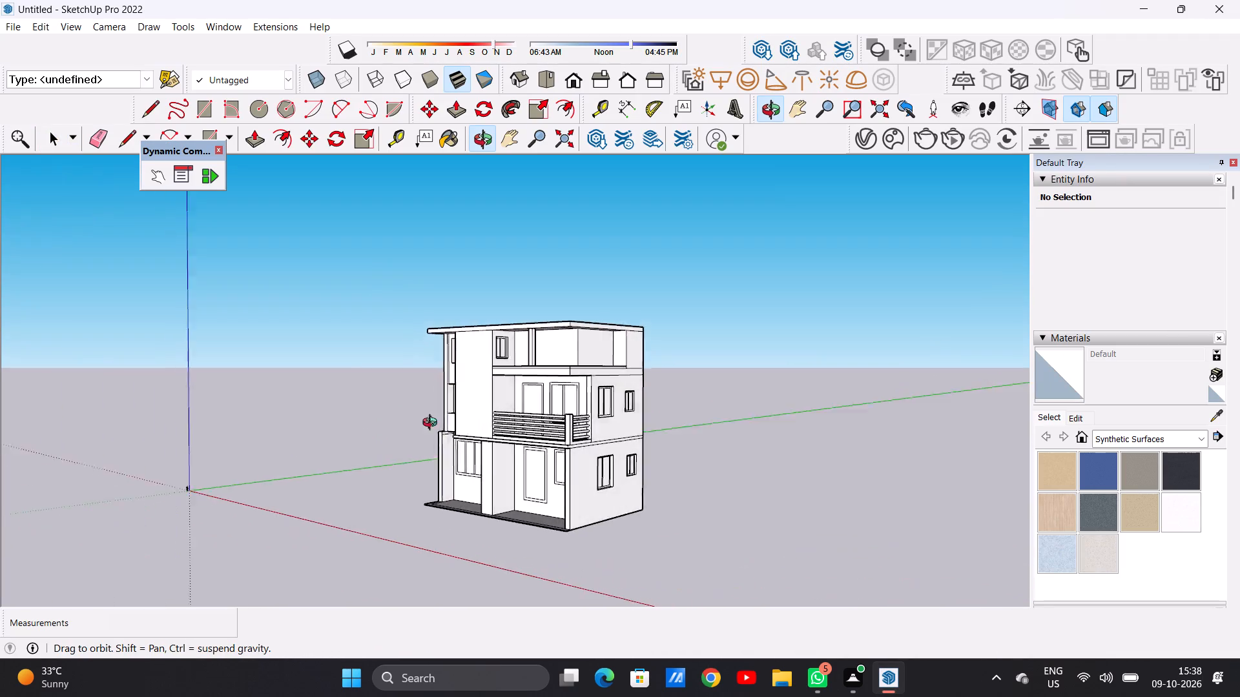
{"action": "middle_click_drag", "start_coordinate": [433, 424], "coordinate": [653, 432]}
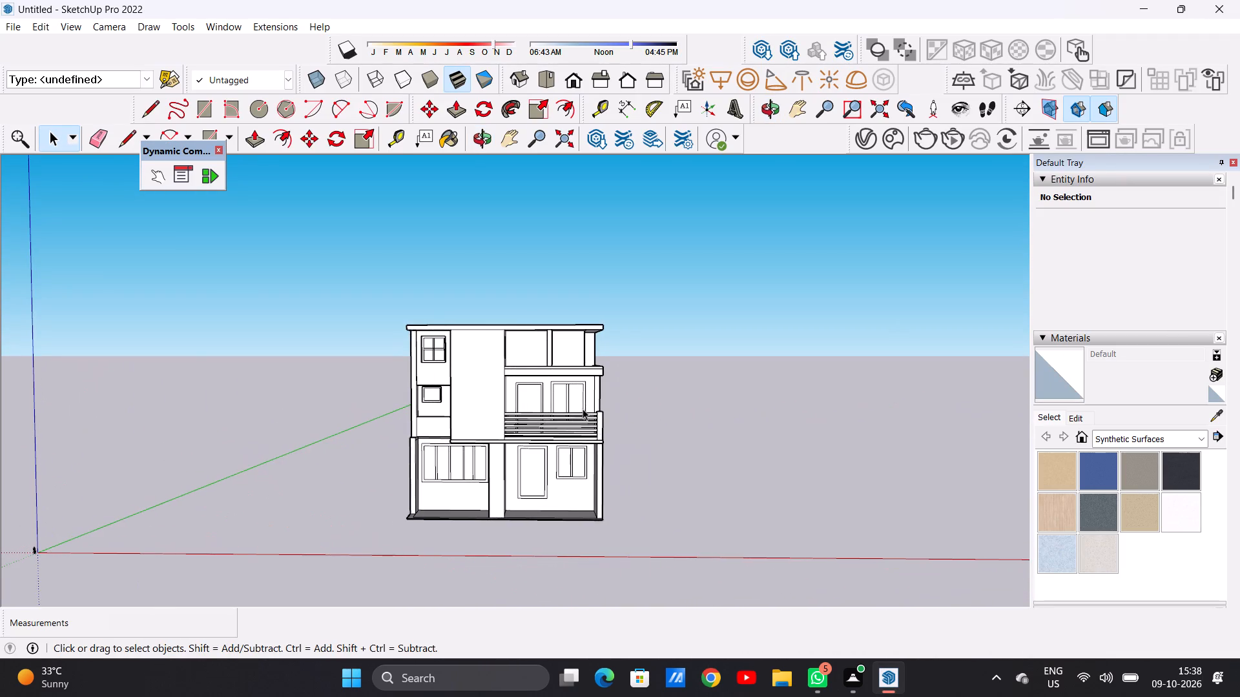
Draw two lines of about 3' 3" and 4' 11" across the upper terrace parapet's top, marking off its front outer corner.
{"action": "scroll", "coordinate": [585, 409], "scroll_direction": "down", "scroll_amount": 3}
{"action": "middle_click_drag", "start_coordinate": [592, 381], "coordinate": [509, 461]}
{"action": "scroll", "coordinate": [586, 378], "scroll_direction": "up", "scroll_amount": 6}
{"action": "middle_click_drag", "start_coordinate": [594, 395], "coordinate": [610, 449]}
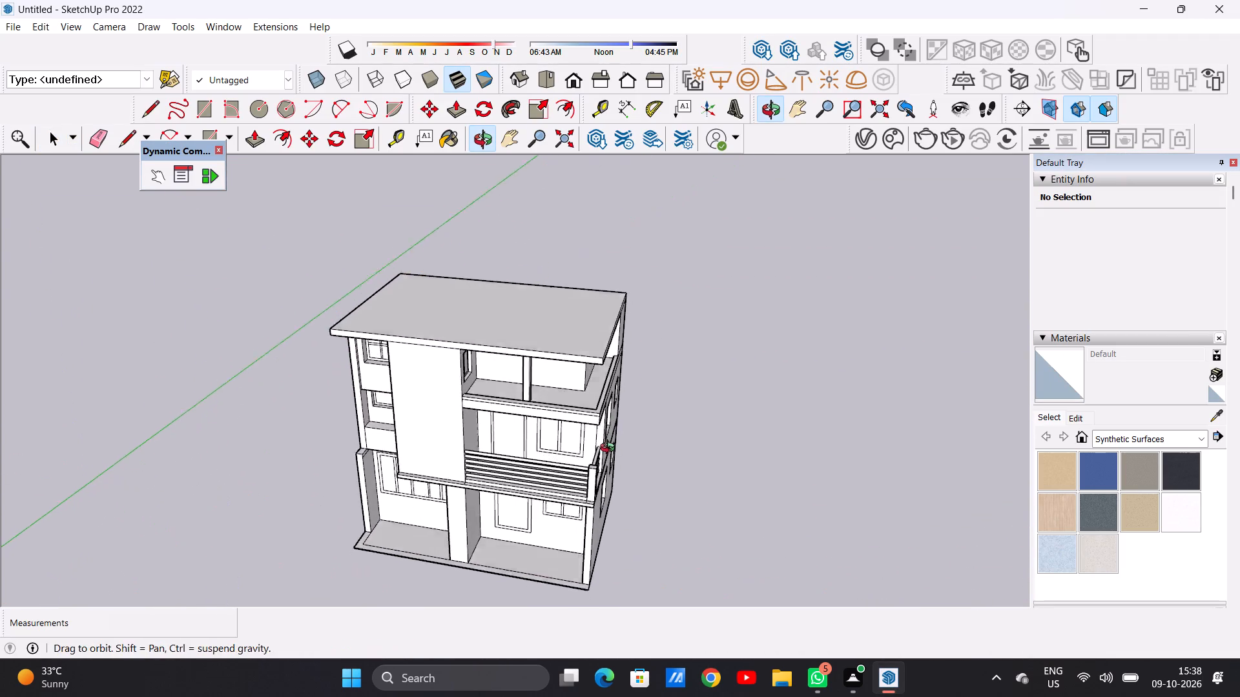
{"action": "middle_click_drag", "start_coordinate": [610, 449], "coordinate": [609, 453]}
{"action": "scroll", "coordinate": [594, 421], "scroll_direction": "up", "scroll_amount": 14}
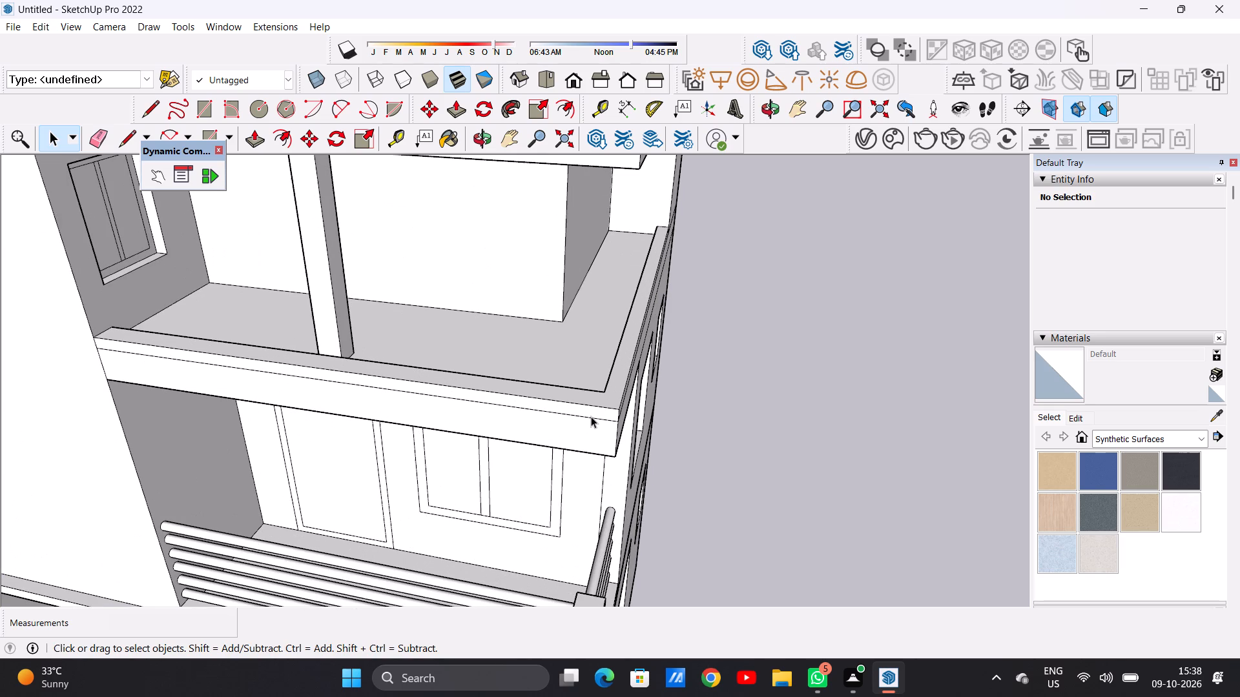
{"action": "scroll", "coordinate": [606, 405], "scroll_direction": "down", "scroll_amount": 4}
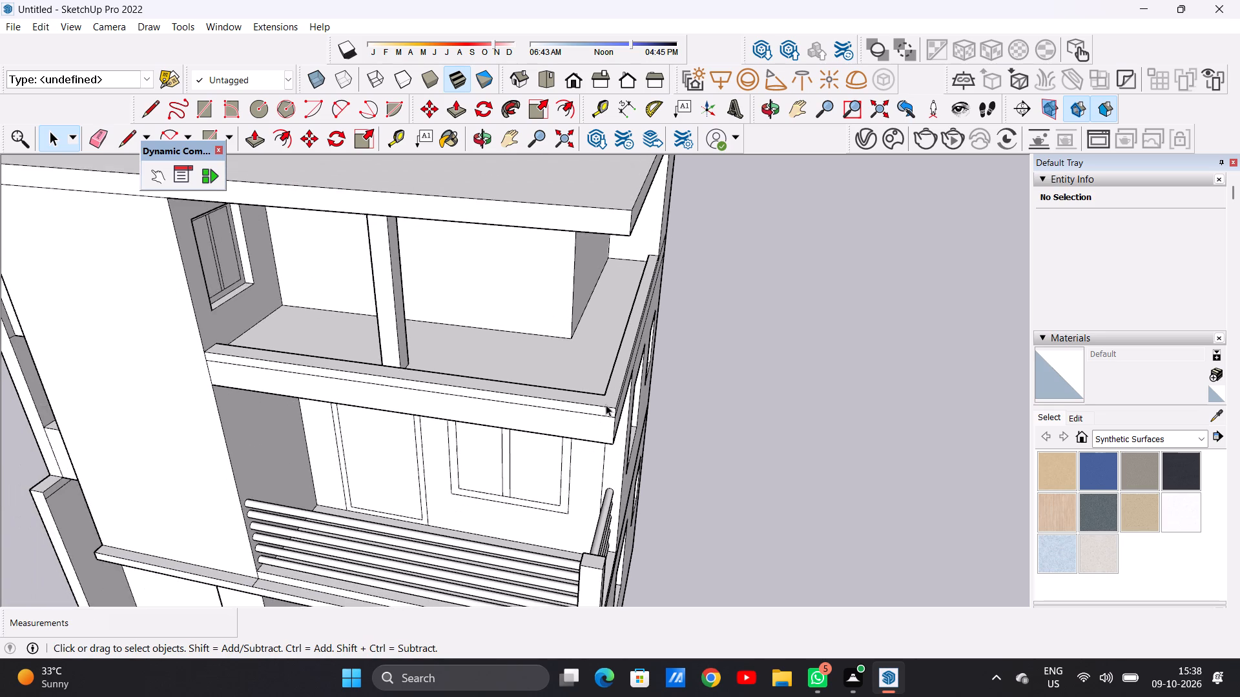
{"action": "scroll", "coordinate": [606, 405], "scroll_direction": "down", "scroll_amount": 2}
{"action": "middle_click_drag", "start_coordinate": [613, 423], "coordinate": [643, 445]}
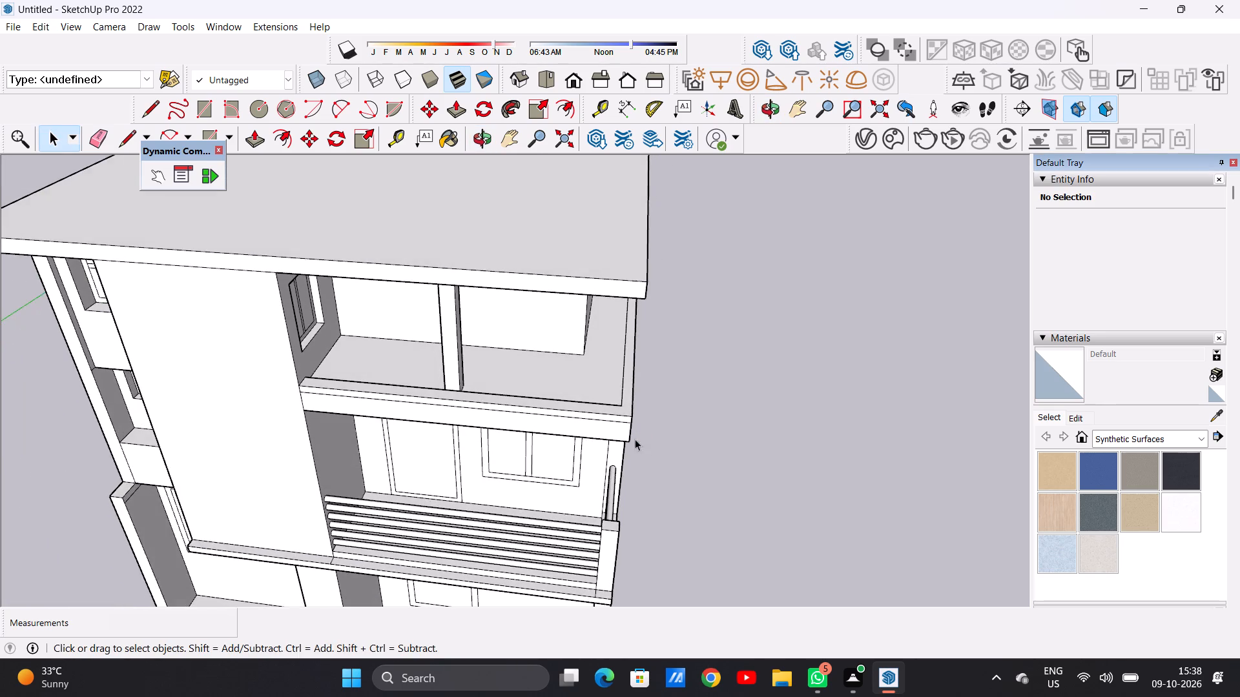
{"action": "scroll", "coordinate": [610, 410], "scroll_direction": "up", "scroll_amount": 12}
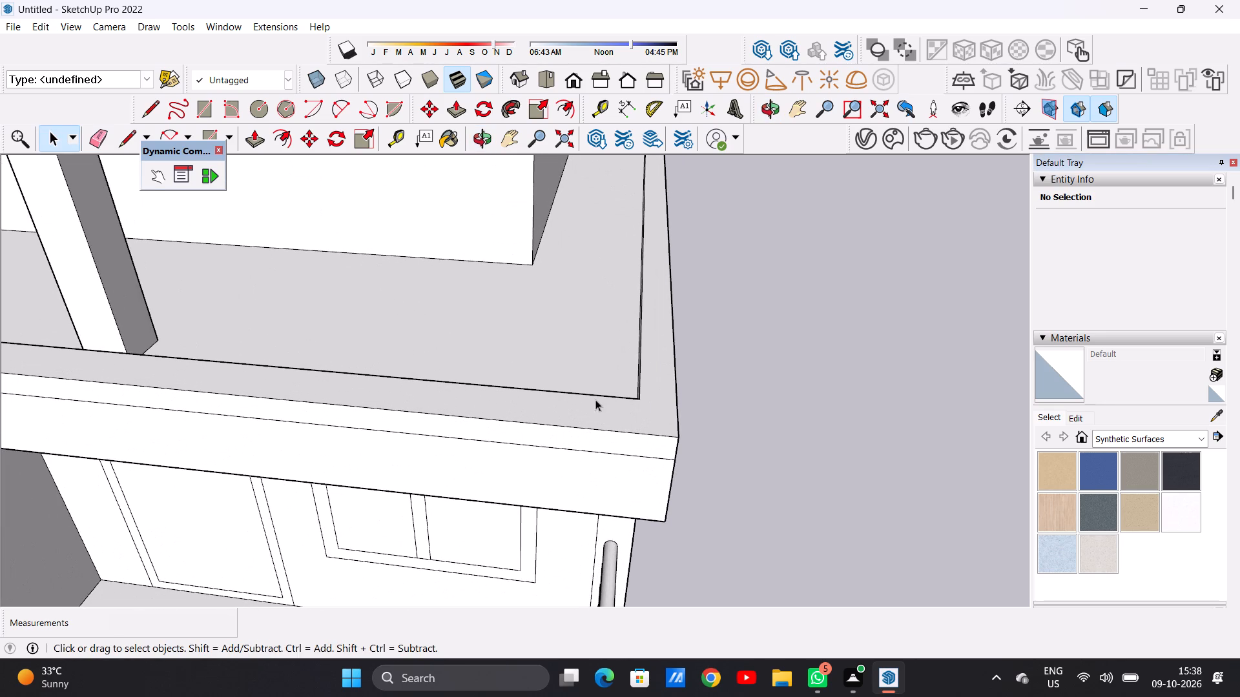
{"action": "key", "text": "l"}
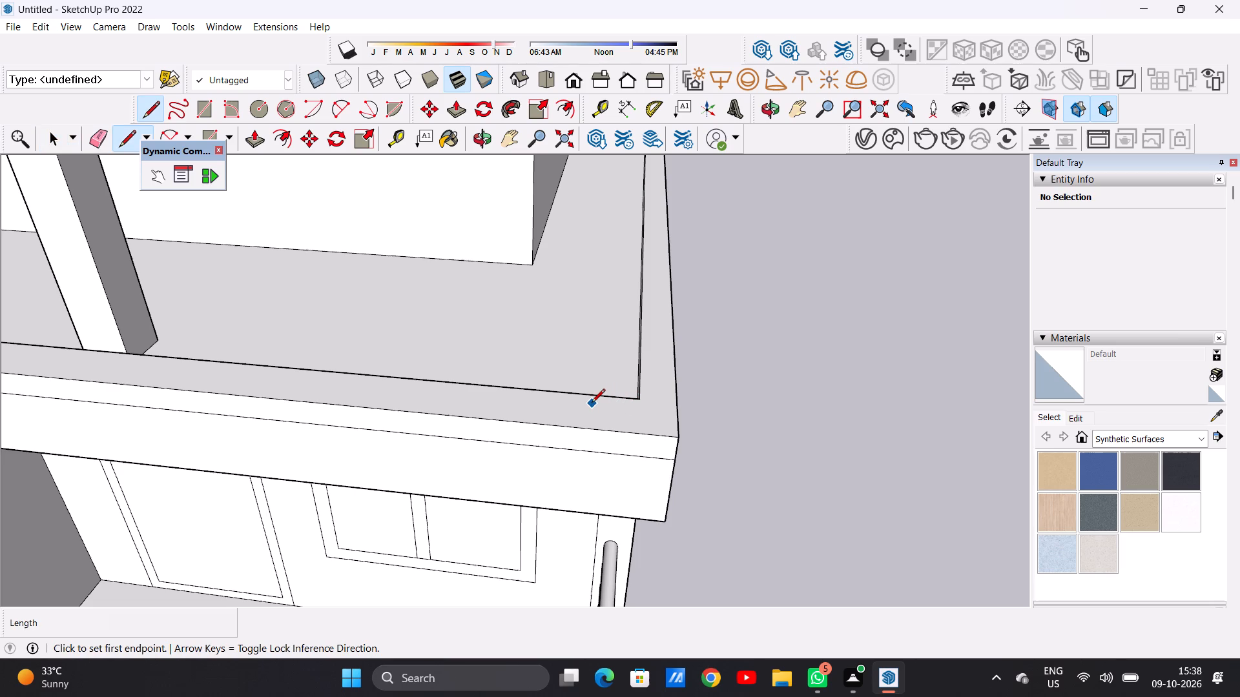
{"action": "left_click", "coordinate": [639, 386]}
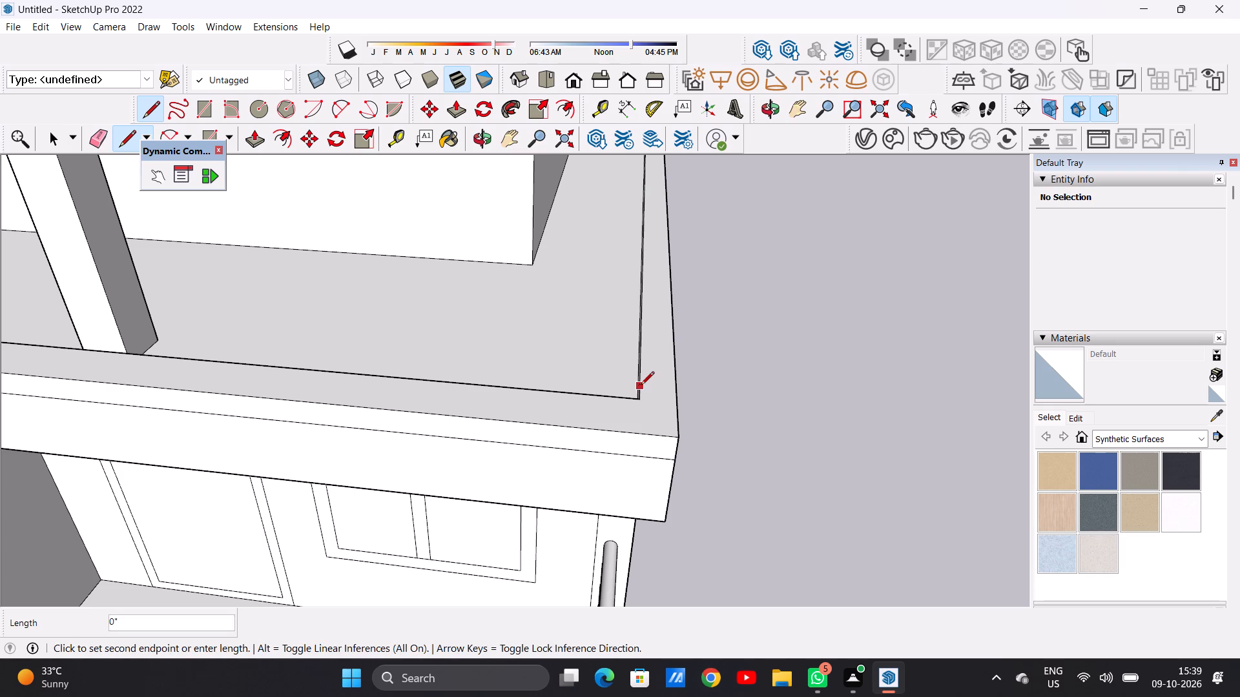
{"action": "left_click", "coordinate": [679, 390]}
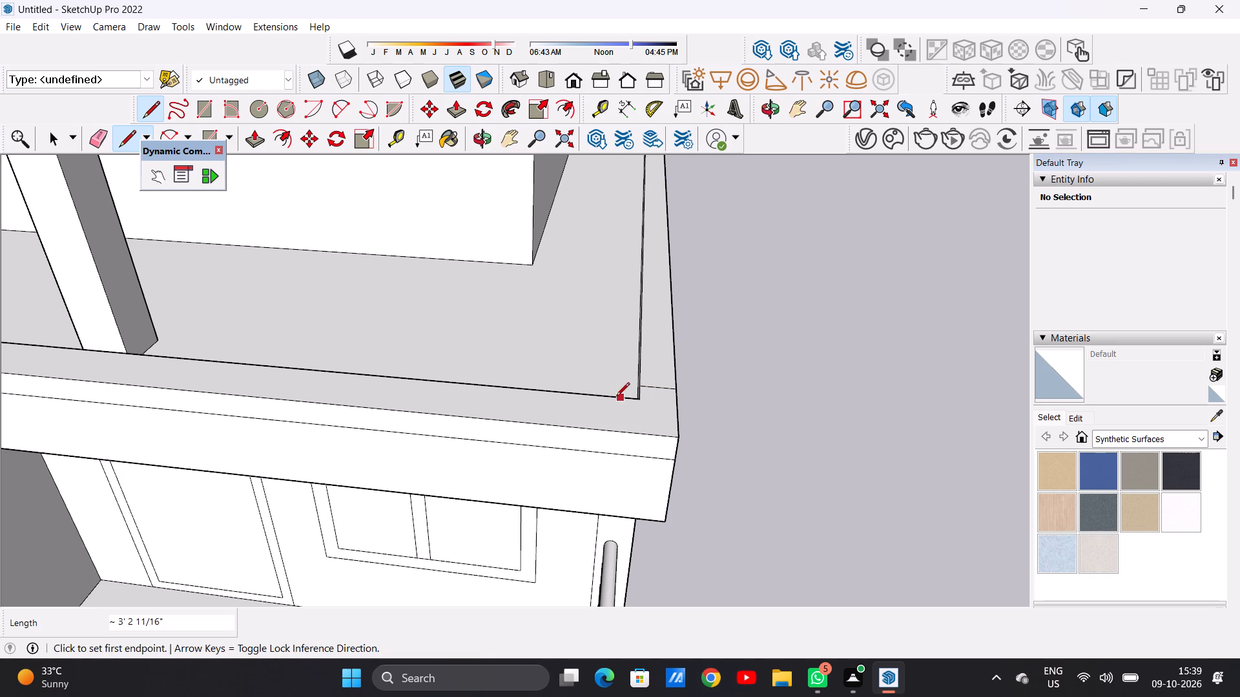
{"action": "left_click", "coordinate": [580, 394]}
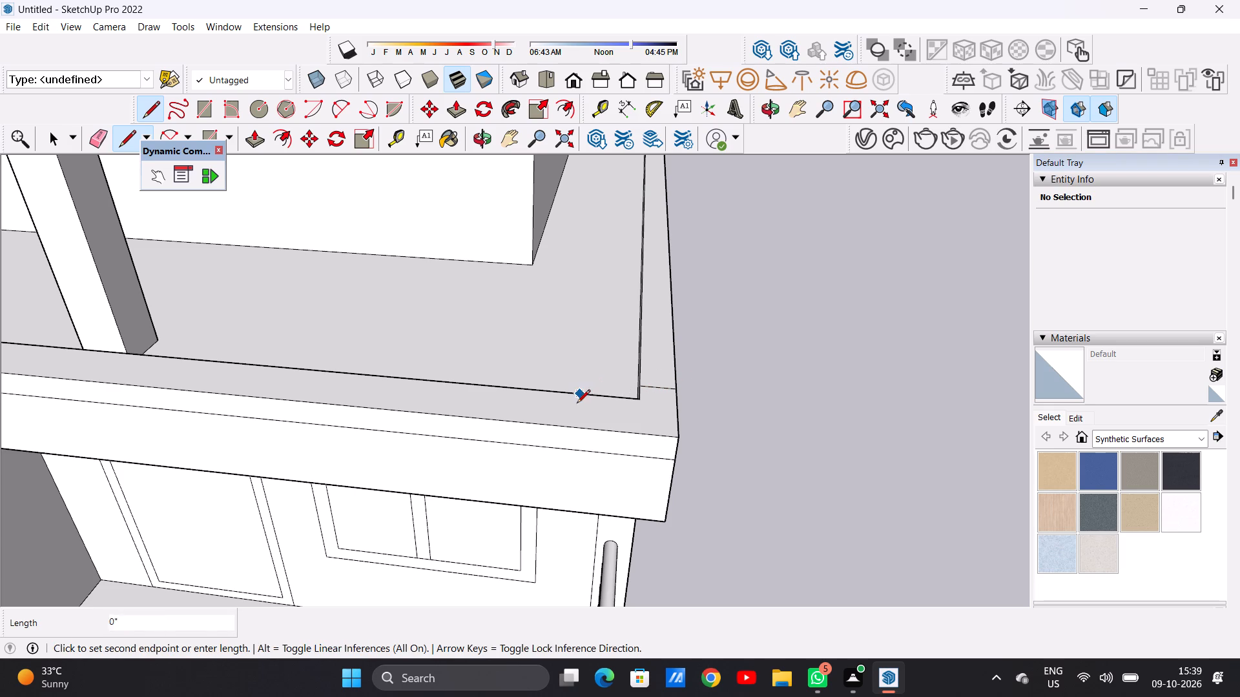
{"action": "left_click", "coordinate": [573, 425]}
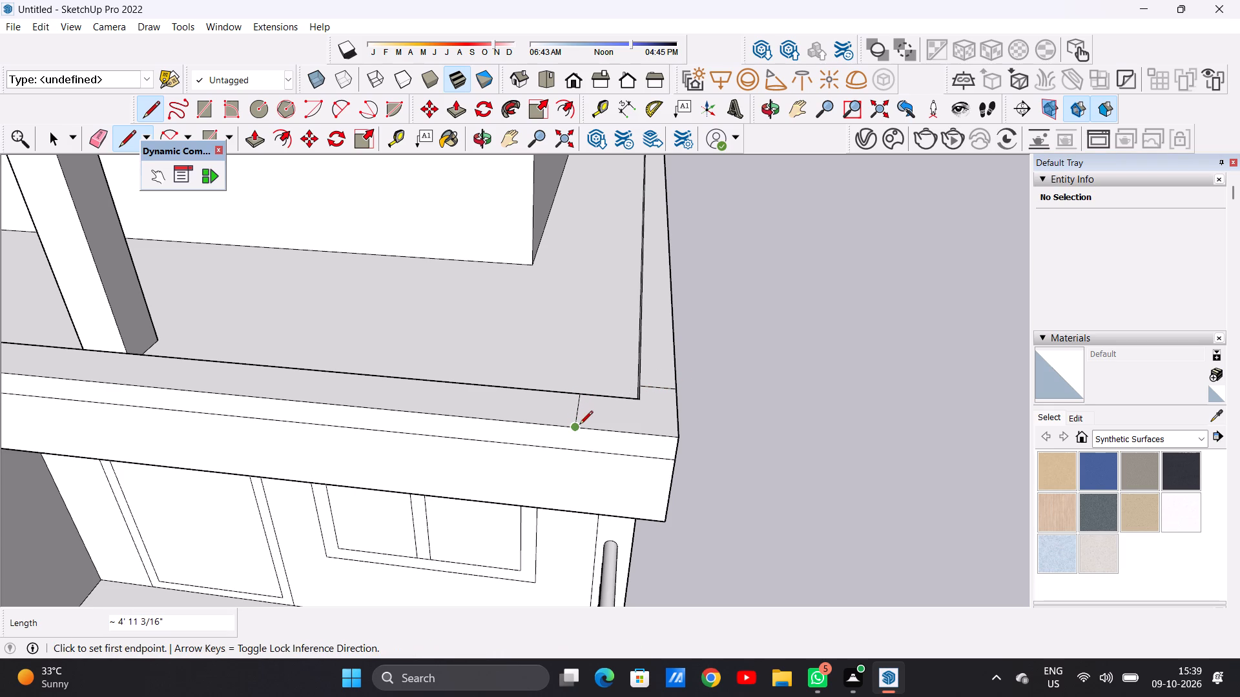
{"action": "key", "text": "space"}
Push/Pull the marked parapet corner face up about 20' 1" as a corner post.
{"action": "scroll", "coordinate": [611, 369], "scroll_direction": "down", "scroll_amount": 14}
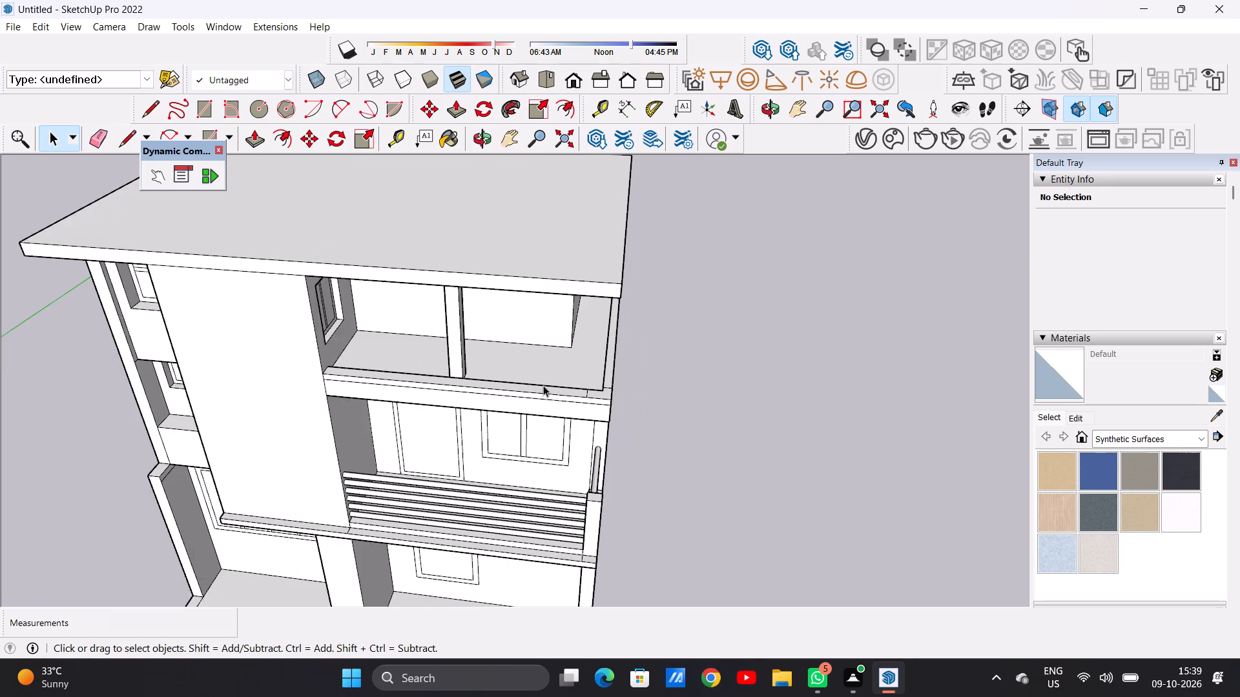
{"action": "scroll", "coordinate": [543, 385], "scroll_direction": "down", "scroll_amount": 2}
{"action": "middle_click_drag", "start_coordinate": [566, 423], "coordinate": [568, 345]}
{"action": "scroll", "coordinate": [608, 352], "scroll_direction": "up", "scroll_amount": 8}
{"action": "middle_click_drag", "start_coordinate": [591, 367], "coordinate": [598, 449]}
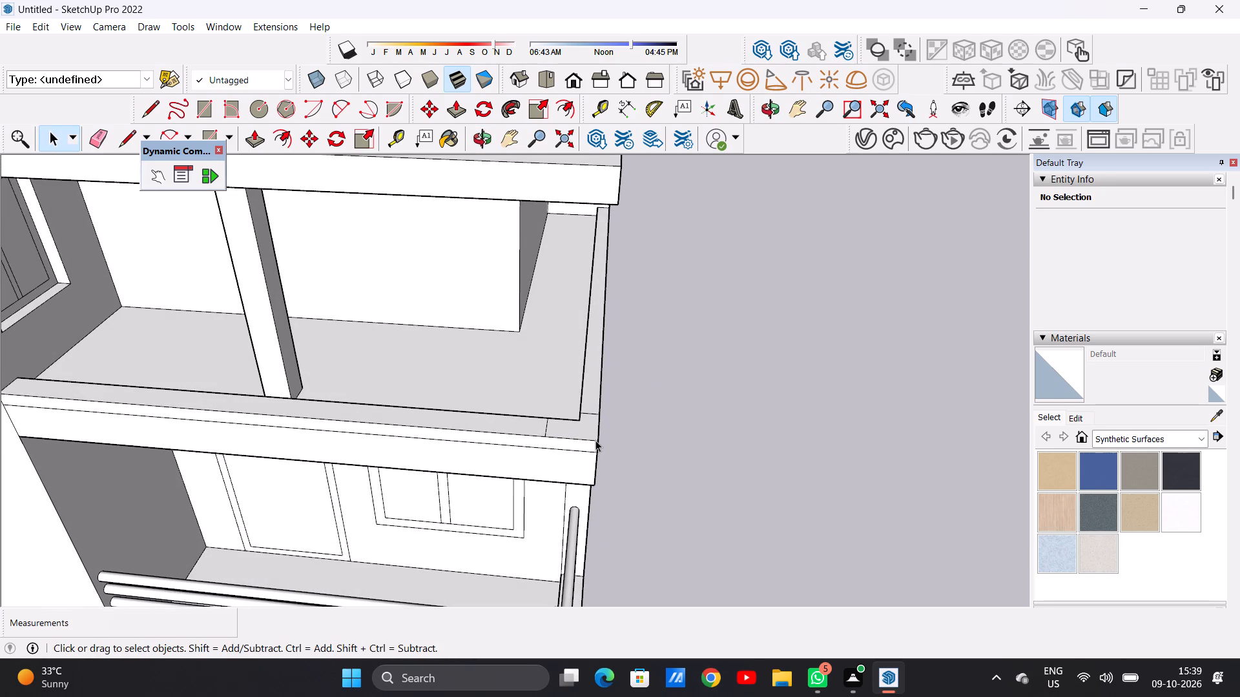
{"action": "key", "text": "p"}
{"action": "left_click", "coordinate": [578, 424]}
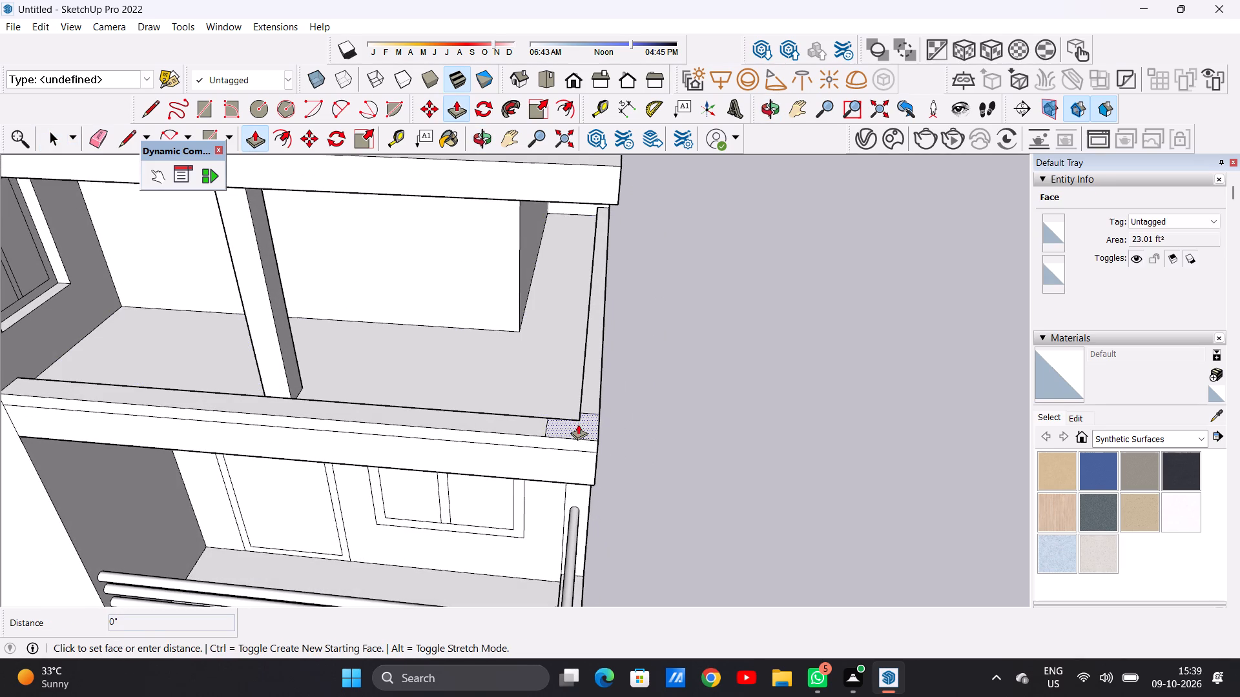
{"action": "scroll", "coordinate": [600, 357], "scroll_direction": "down", "scroll_amount": 5}
{"action": "middle_click_drag", "start_coordinate": [595, 361], "coordinate": [608, 328]}
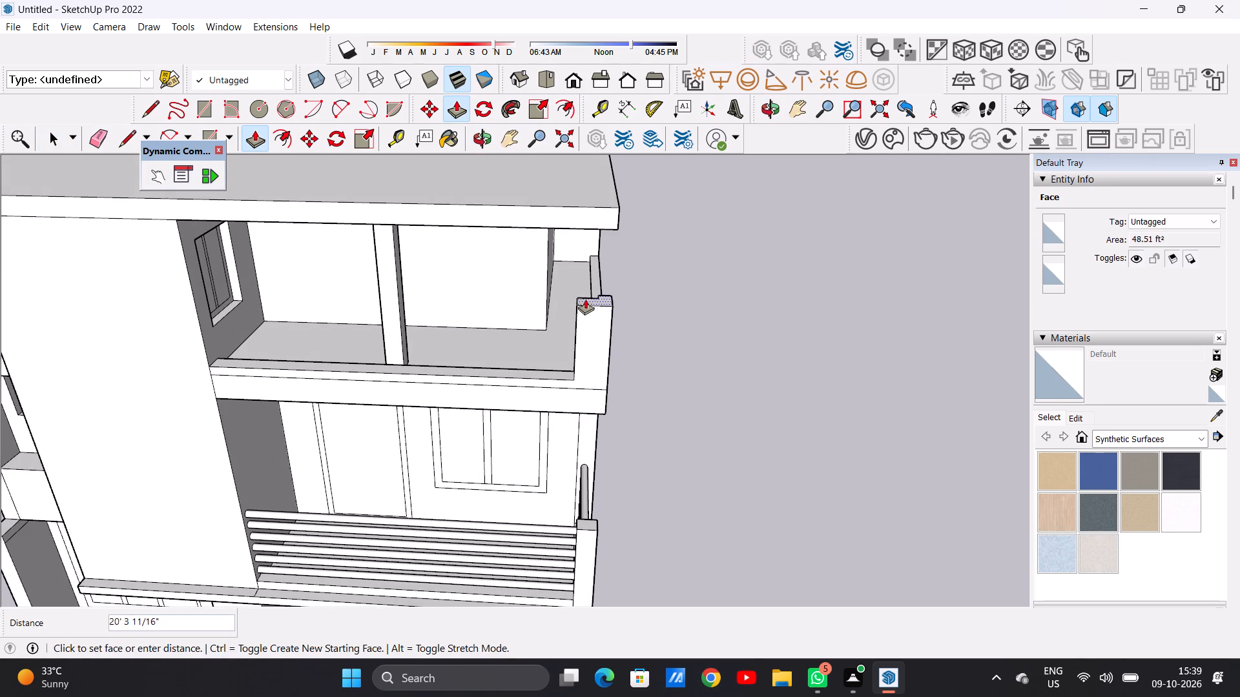
{"action": "left_click", "coordinate": [597, 301]}
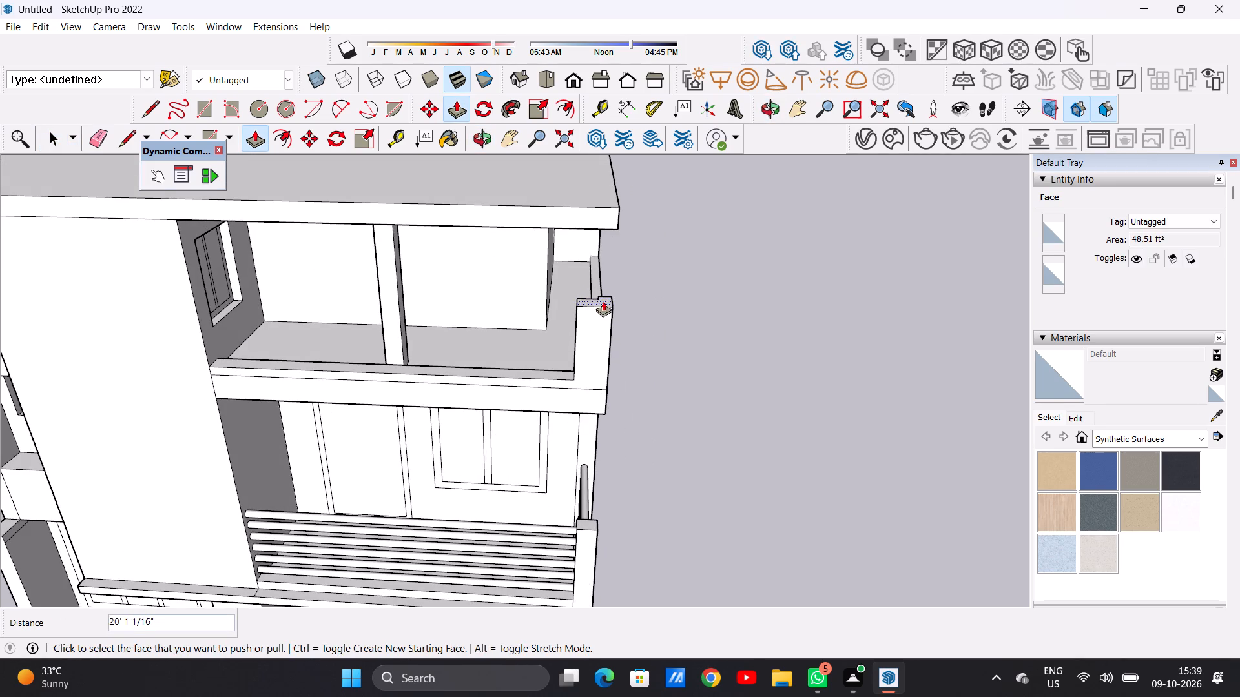
{"action": "key", "text": "space"}
Draw a circle of about 7 7/8" radius near the top of the corner post's face toward the terrace column.
{"action": "scroll", "coordinate": [570, 394], "scroll_direction": "down", "scroll_amount": 5}
{"action": "middle_click_drag", "start_coordinate": [568, 423], "coordinate": [690, 336]}
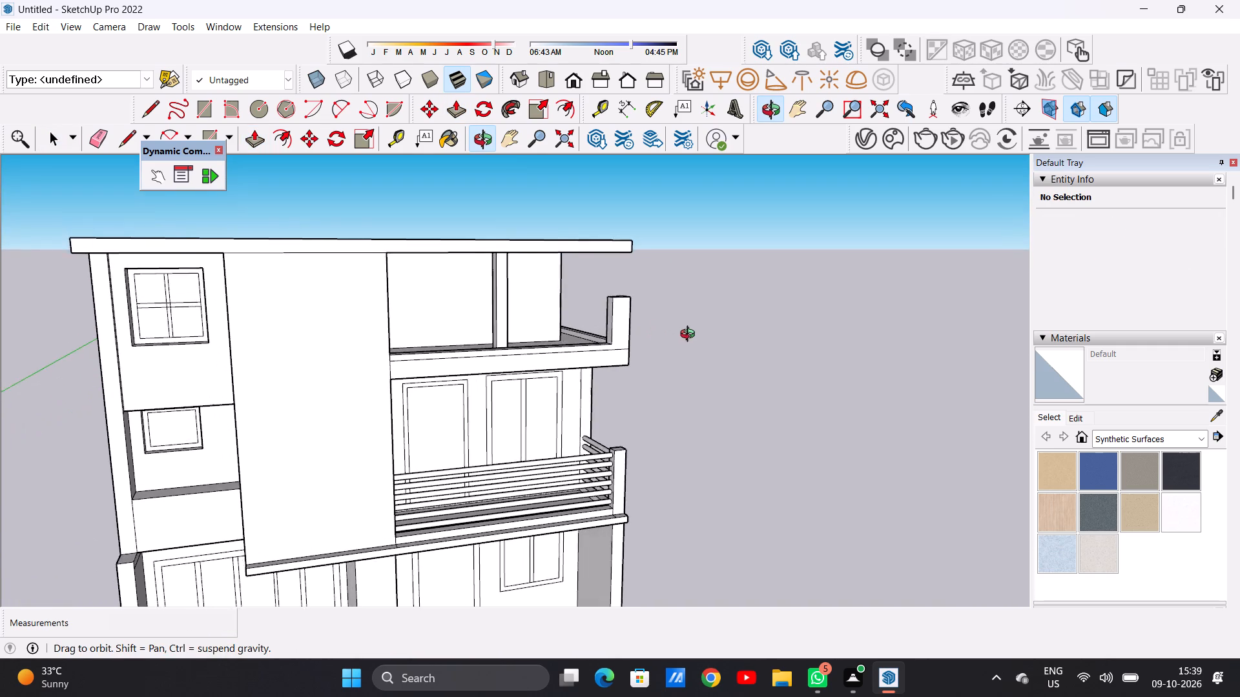
{"action": "middle_click_drag", "start_coordinate": [690, 336], "coordinate": [794, 340]}
{"action": "scroll", "coordinate": [640, 318], "scroll_direction": "up", "scroll_amount": 9}
{"action": "scroll", "coordinate": [590, 320], "scroll_direction": "down", "scroll_amount": 1}
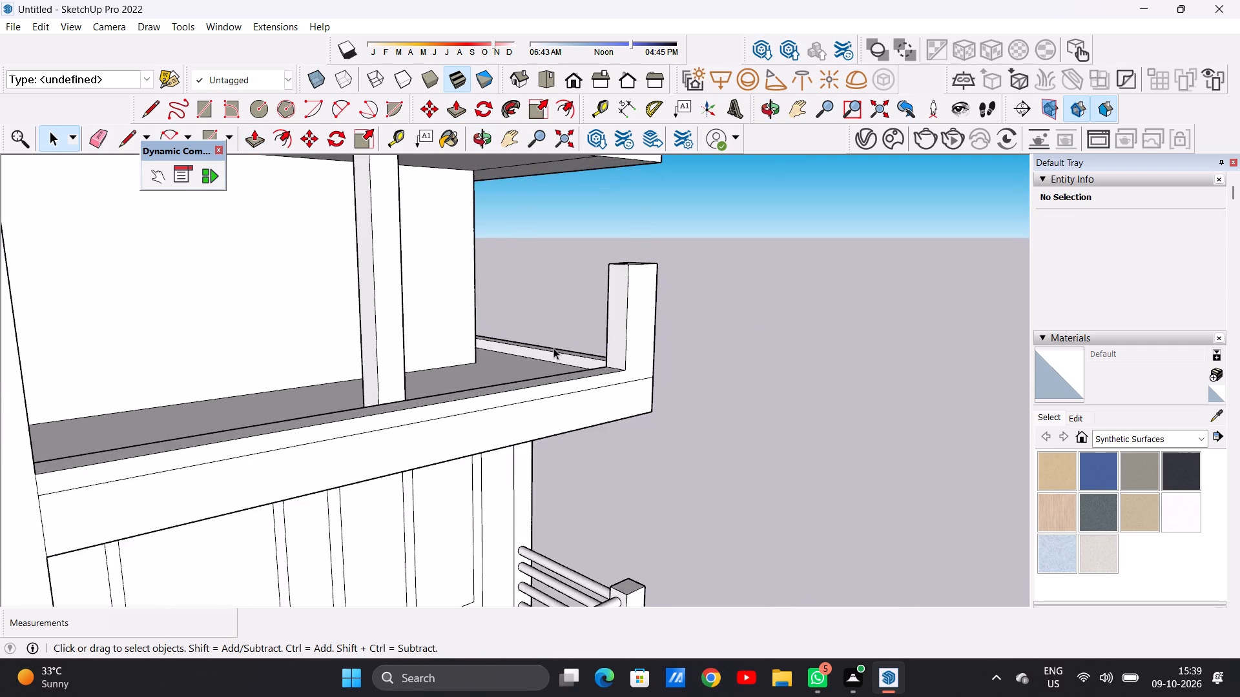
{"action": "middle_click_drag", "start_coordinate": [558, 355], "coordinate": [665, 383]}
{"action": "scroll", "coordinate": [661, 313], "scroll_direction": "up", "scroll_amount": 9}
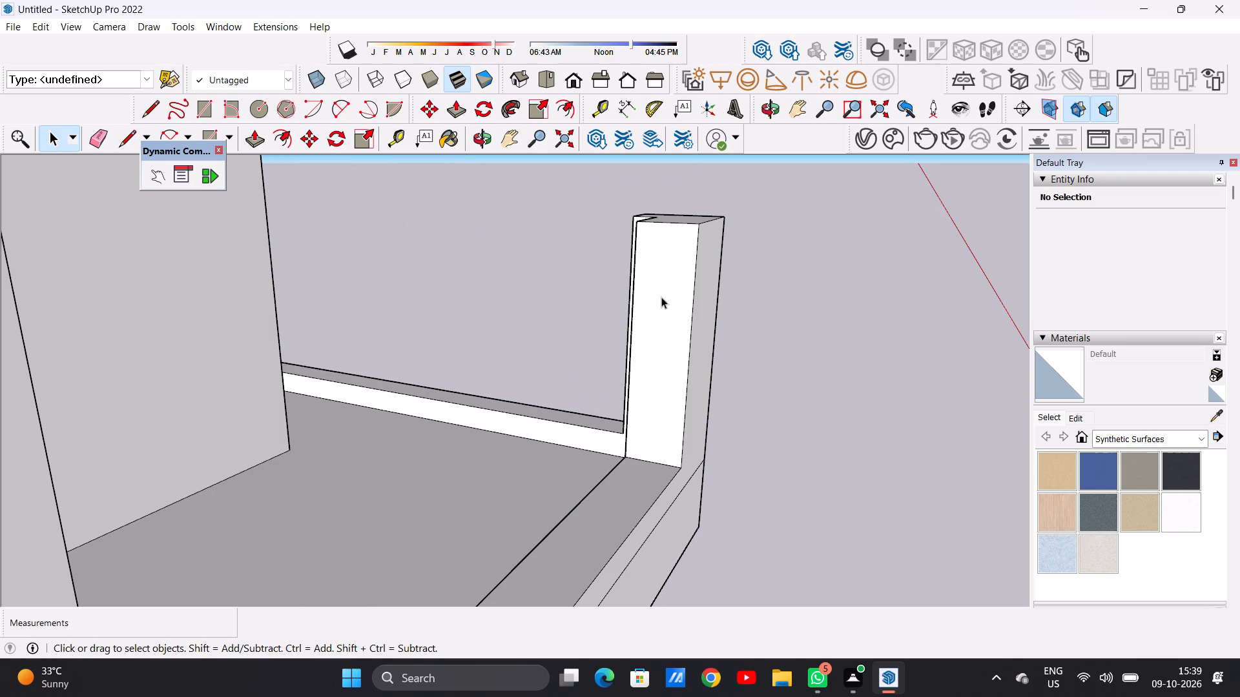
{"action": "key", "text": "c"}
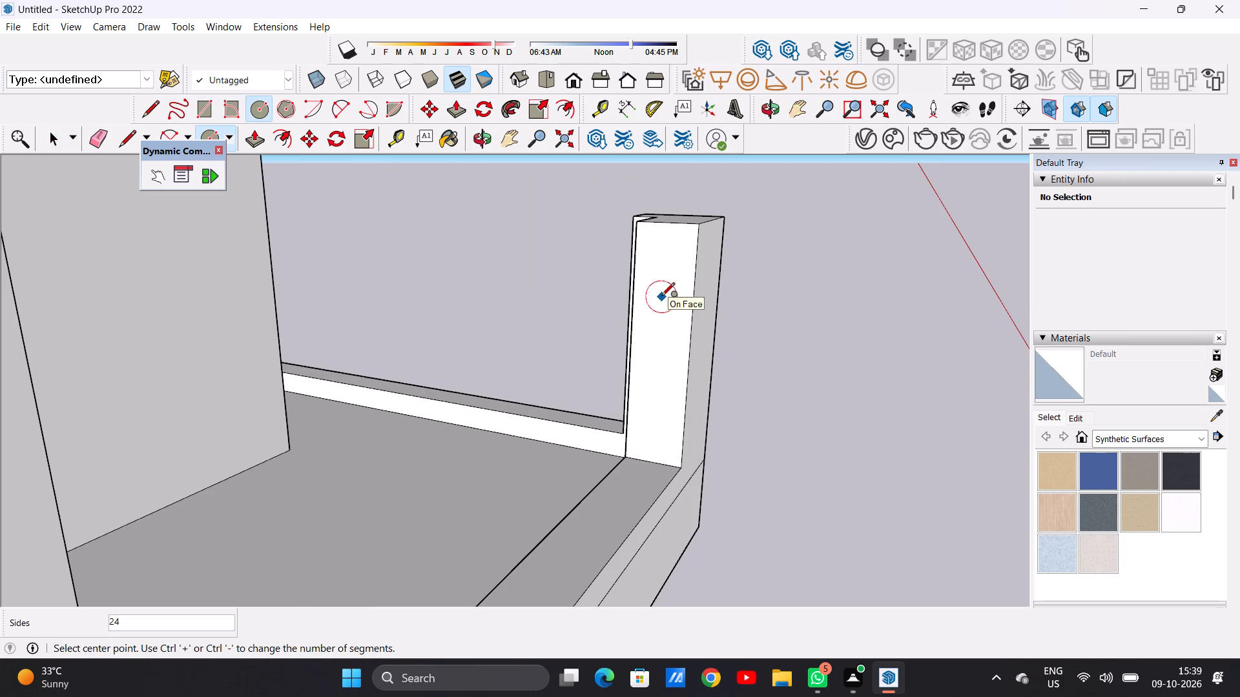
{"action": "scroll", "coordinate": [669, 246], "scroll_direction": "up", "scroll_amount": 6}
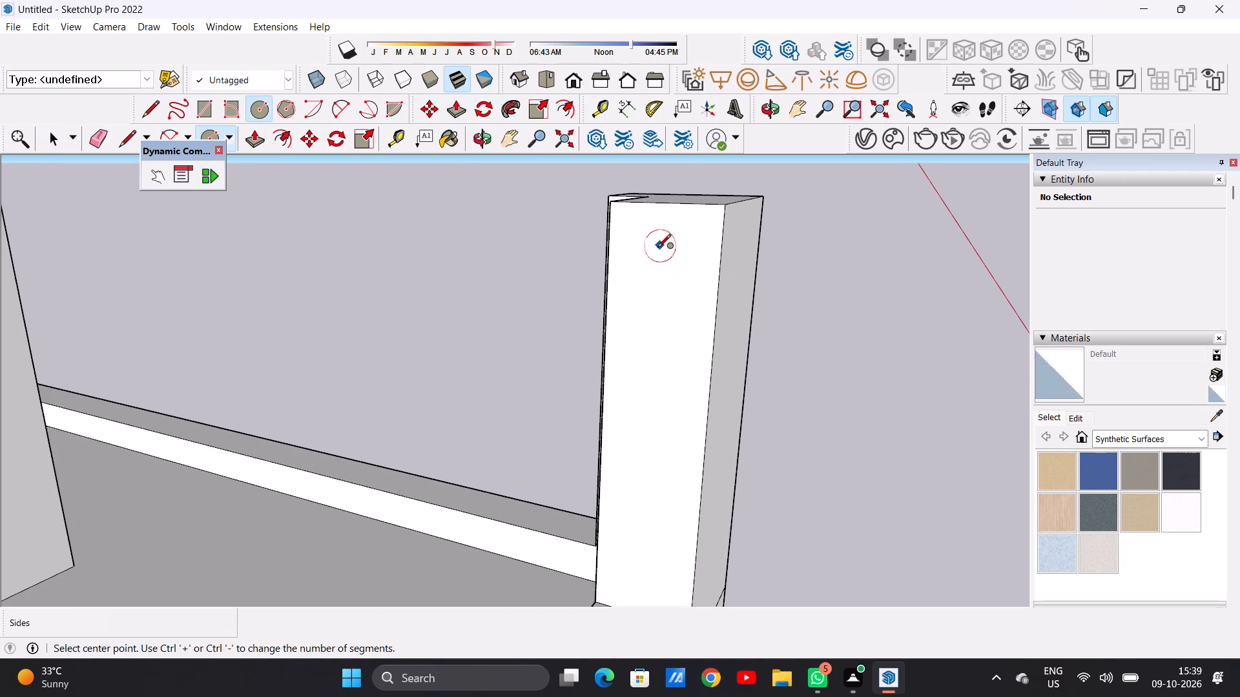
{"action": "left_click", "coordinate": [657, 248]}
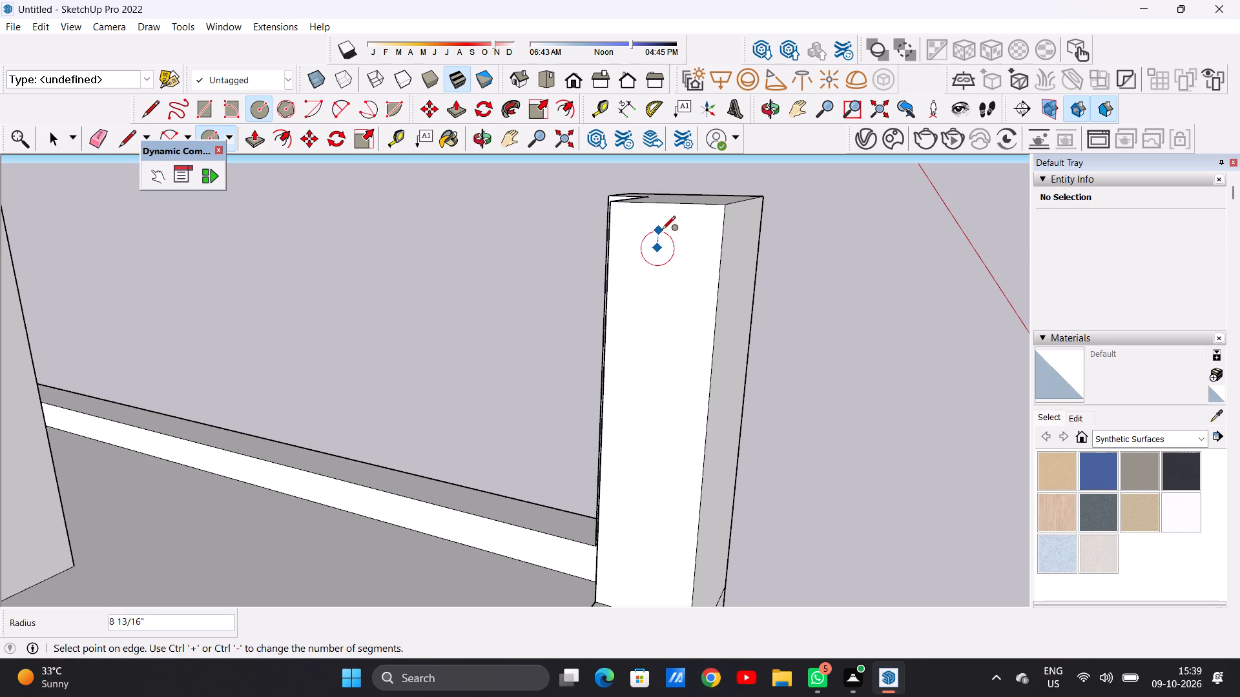
{"action": "left_click", "coordinate": [660, 233]}
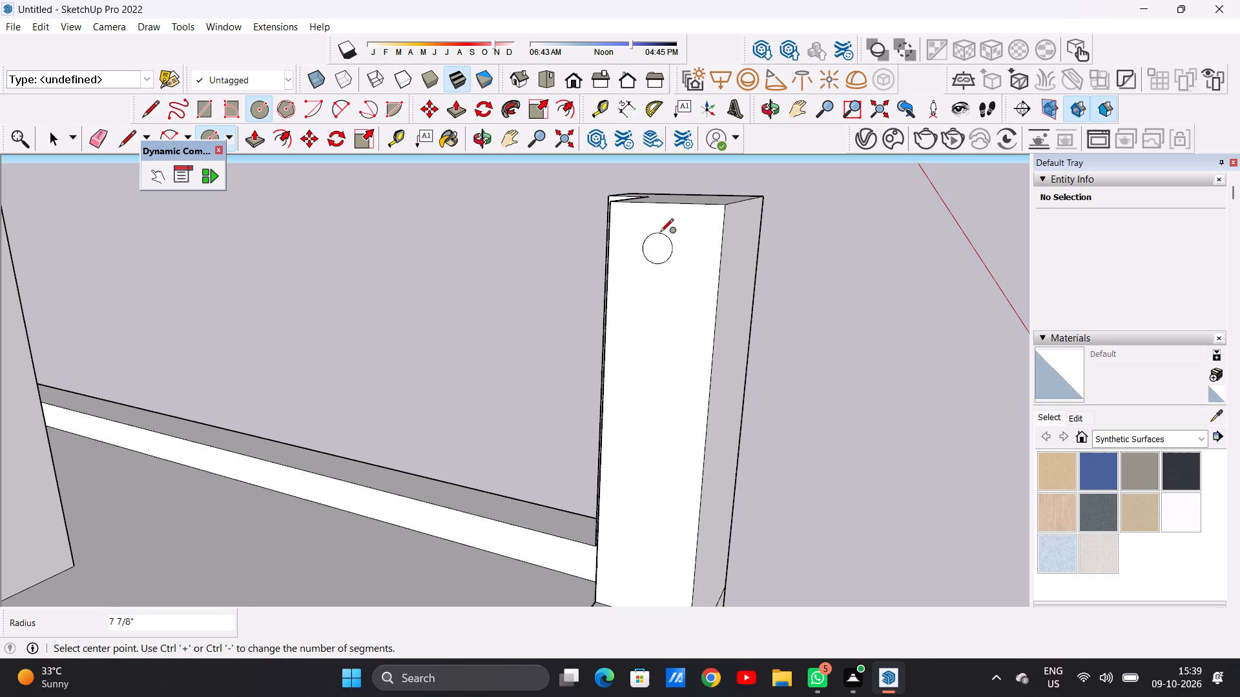
{"action": "key", "text": "space"}
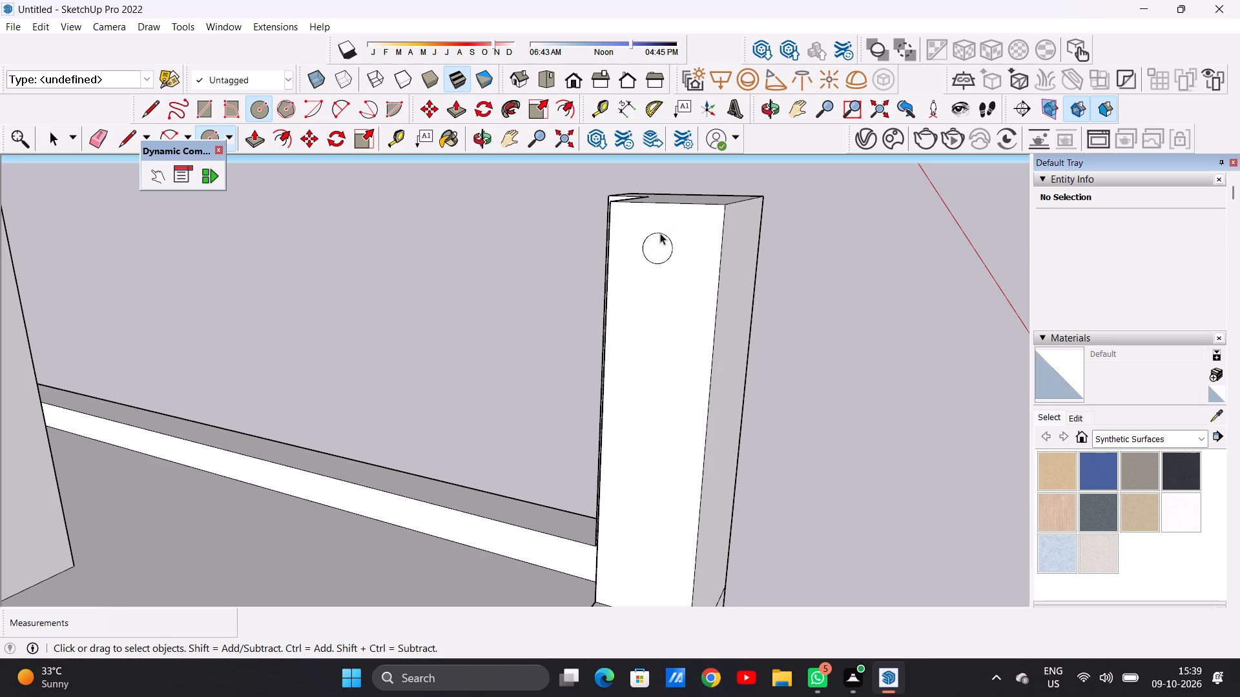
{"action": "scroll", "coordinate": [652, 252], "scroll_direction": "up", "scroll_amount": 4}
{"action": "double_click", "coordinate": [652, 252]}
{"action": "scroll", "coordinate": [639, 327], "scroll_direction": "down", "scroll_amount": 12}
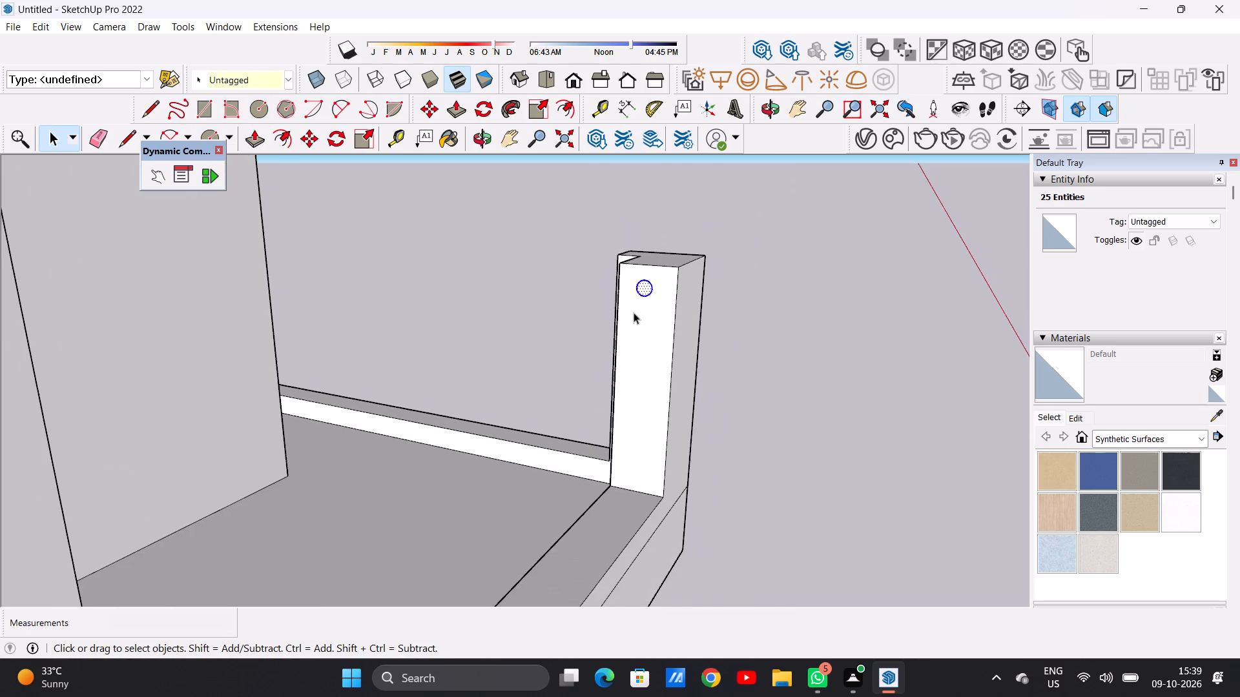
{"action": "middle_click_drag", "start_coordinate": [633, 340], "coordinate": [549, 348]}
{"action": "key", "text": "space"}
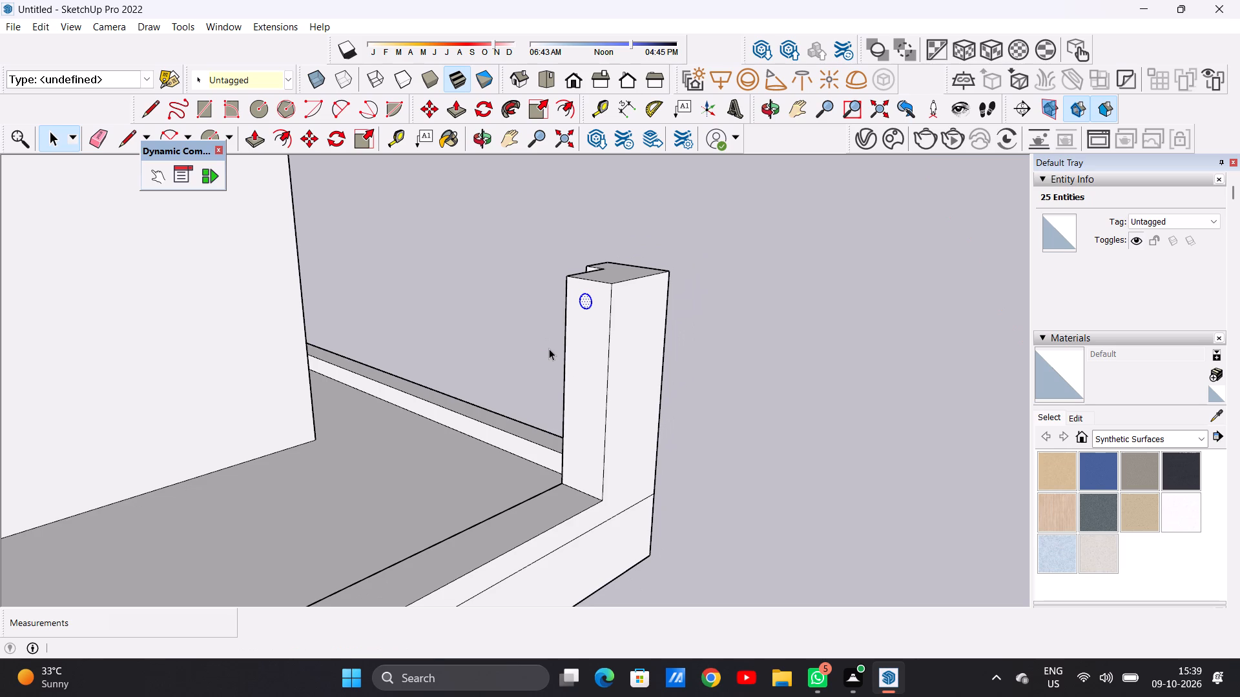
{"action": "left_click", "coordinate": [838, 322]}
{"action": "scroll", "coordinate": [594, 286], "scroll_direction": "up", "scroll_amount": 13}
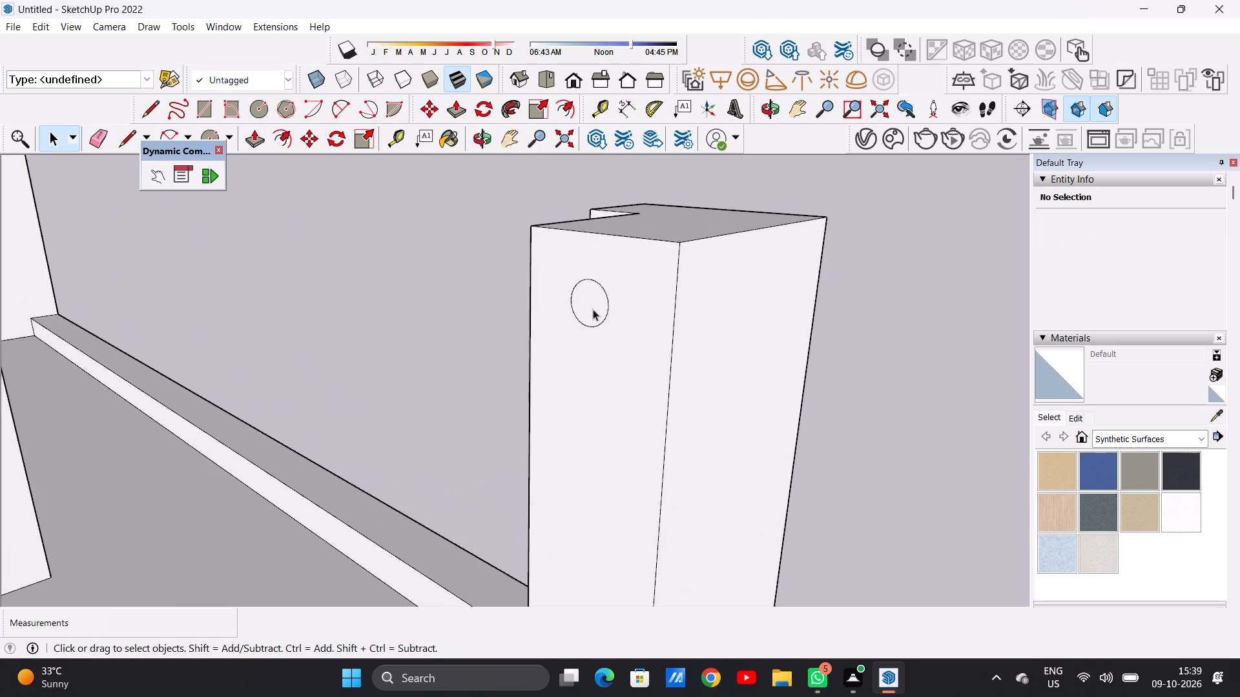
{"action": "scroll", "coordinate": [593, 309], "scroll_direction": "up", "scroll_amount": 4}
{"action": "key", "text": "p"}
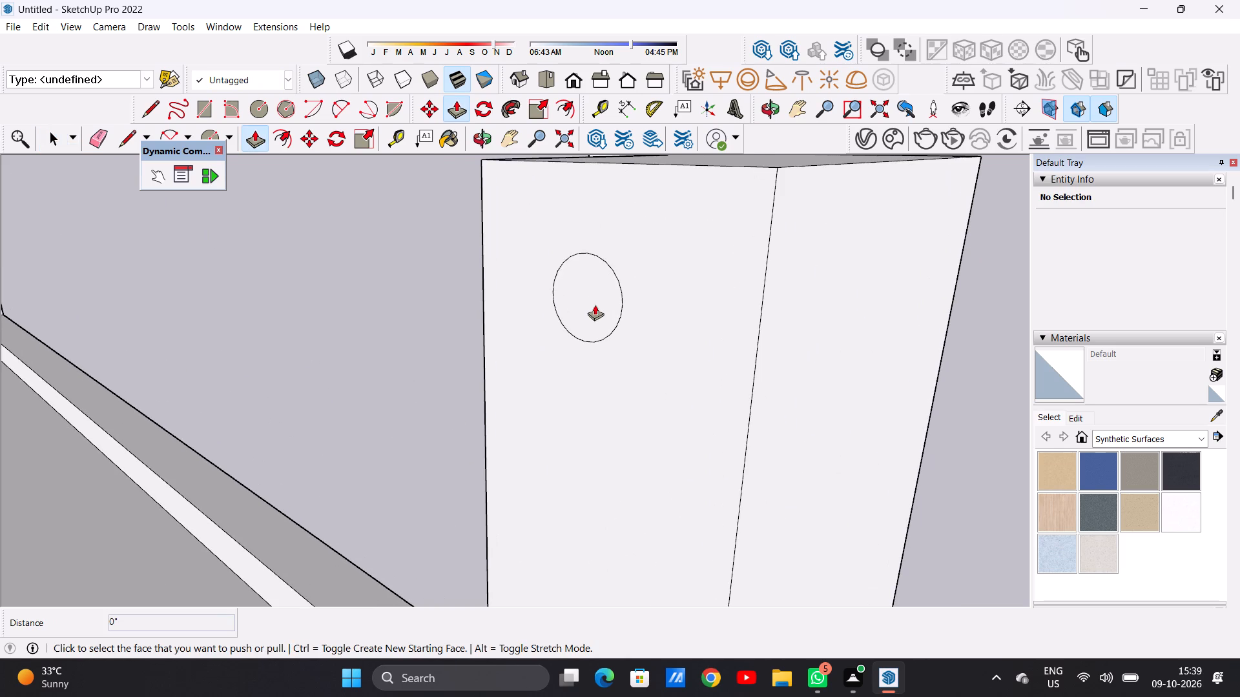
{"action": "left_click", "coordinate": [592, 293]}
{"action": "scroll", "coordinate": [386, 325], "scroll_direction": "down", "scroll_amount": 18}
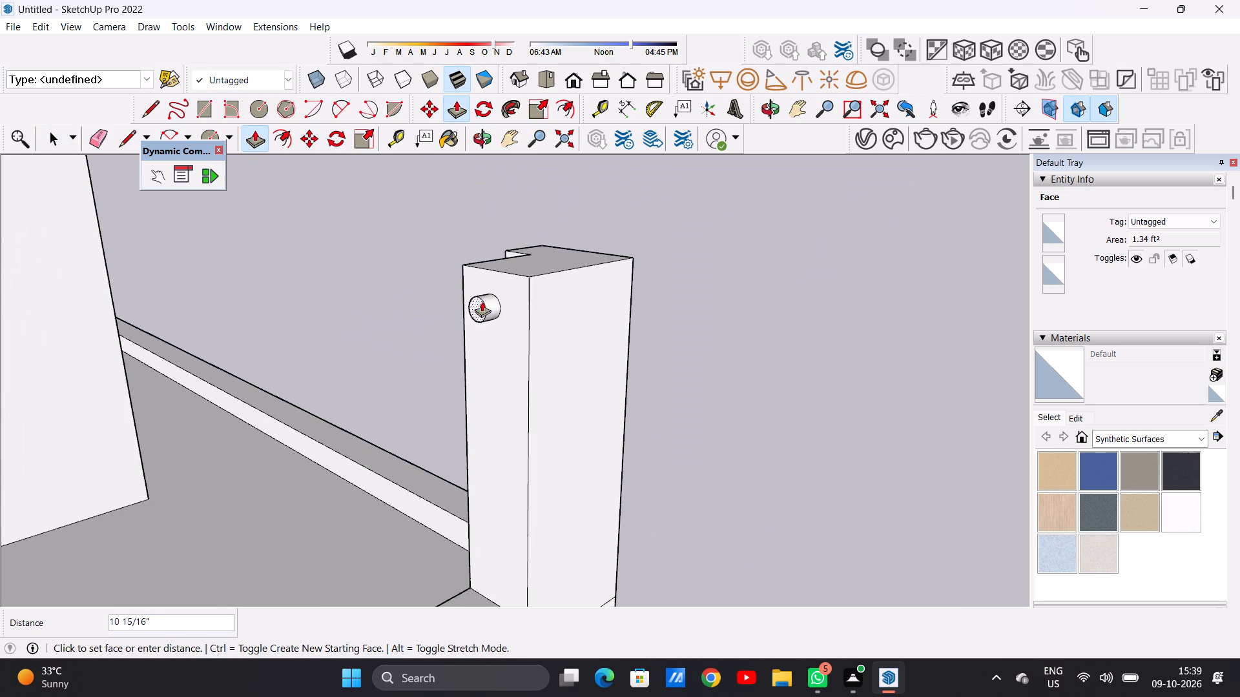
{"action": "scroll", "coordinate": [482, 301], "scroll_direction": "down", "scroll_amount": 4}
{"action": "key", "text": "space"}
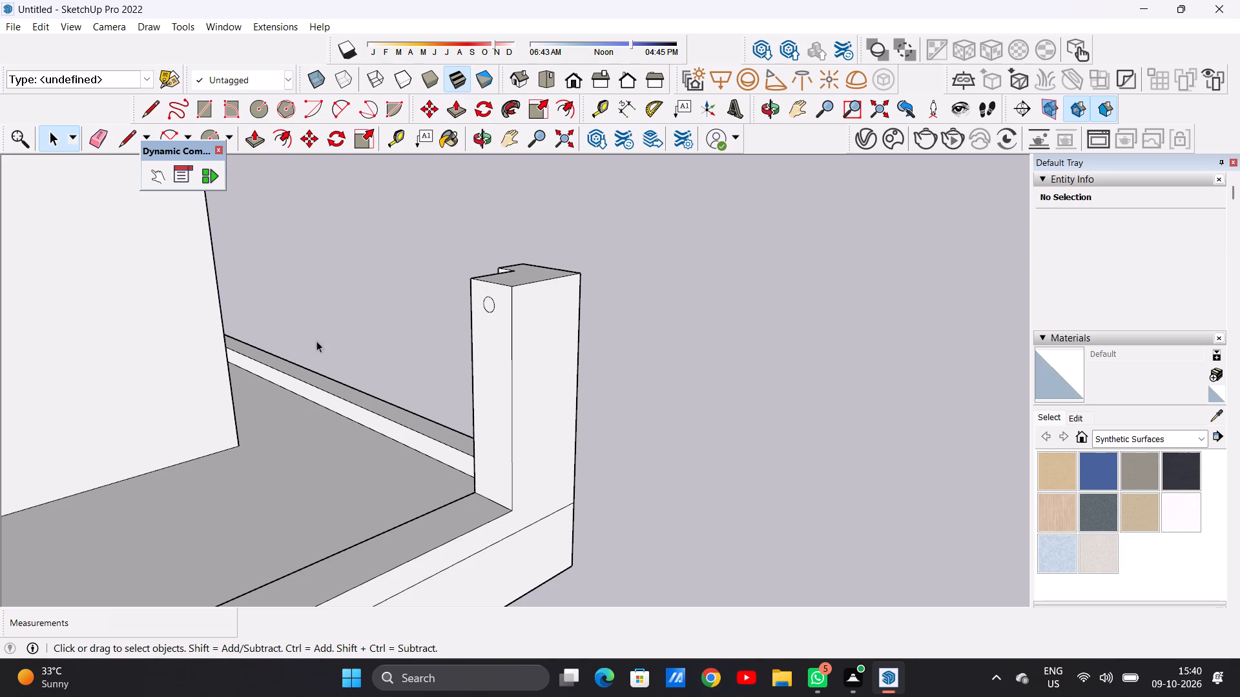
Copy the circle about 16' down the same post face, close to its base.
{"action": "middle_click_drag", "start_coordinate": [481, 316], "coordinate": [584, 294]}
{"action": "scroll", "coordinate": [532, 307], "scroll_direction": "up", "scroll_amount": 8}
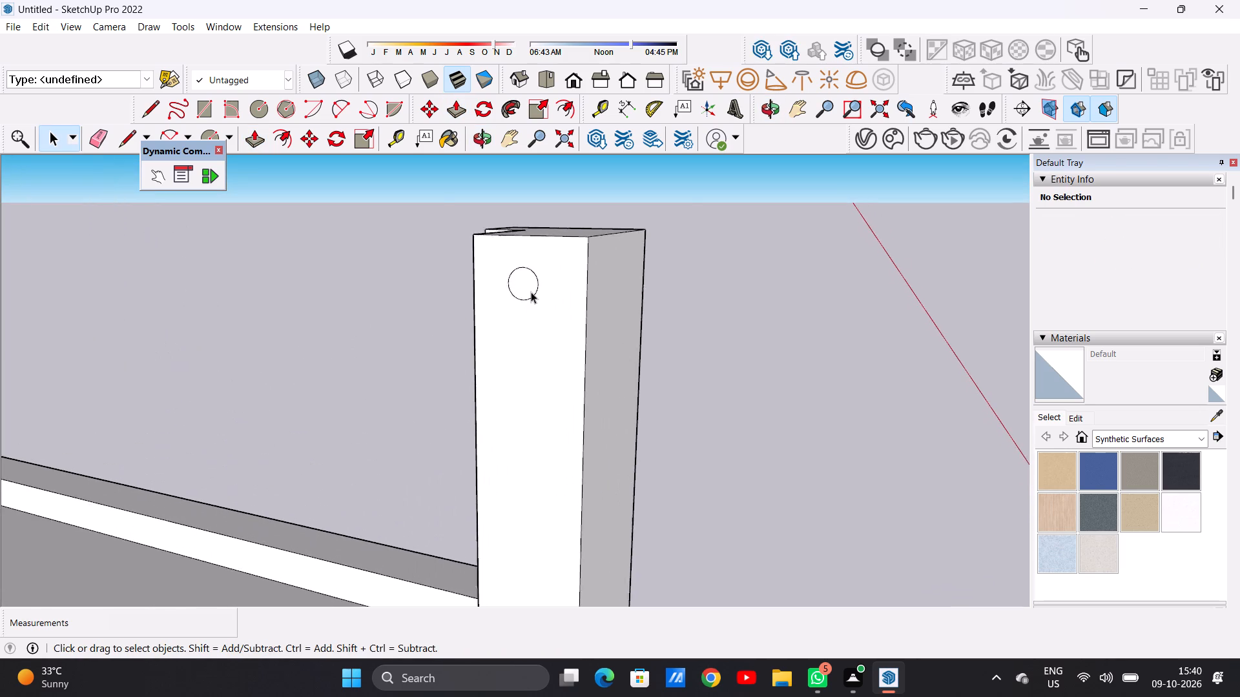
{"action": "scroll", "coordinate": [531, 292], "scroll_direction": "up", "scroll_amount": 3}
{"action": "double_click", "coordinate": [527, 291]}
{"action": "key", "text": "m"}
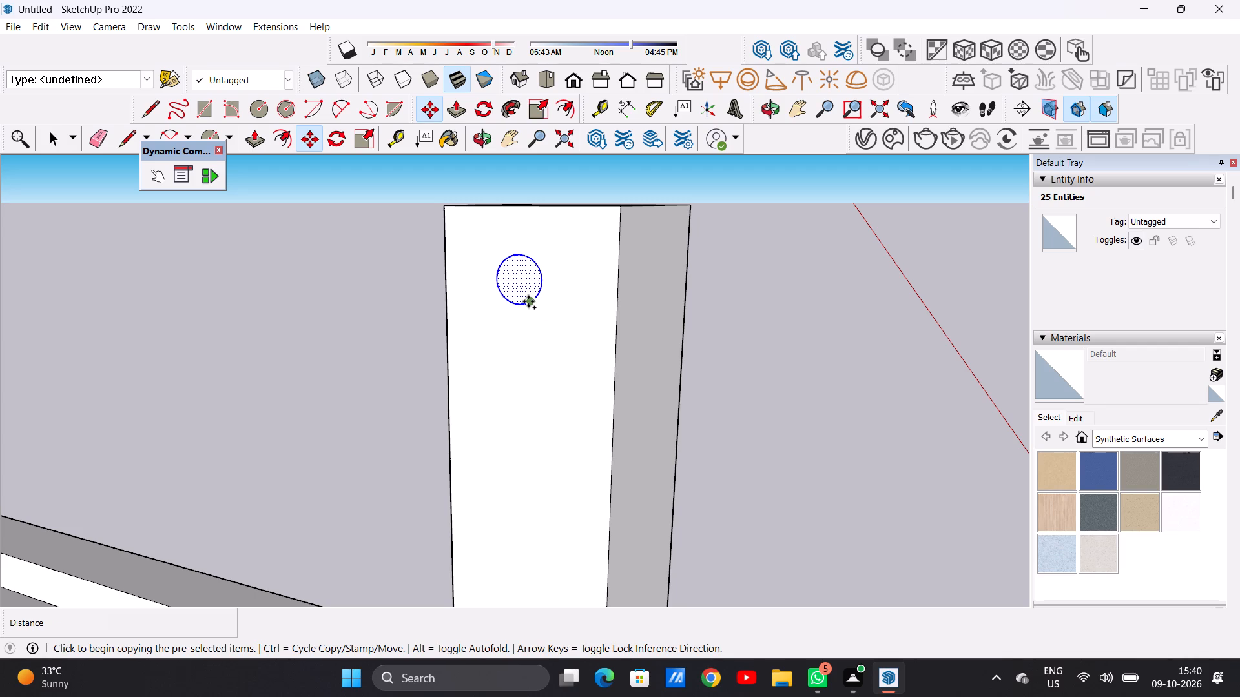
{"action": "left_click", "coordinate": [528, 301]}
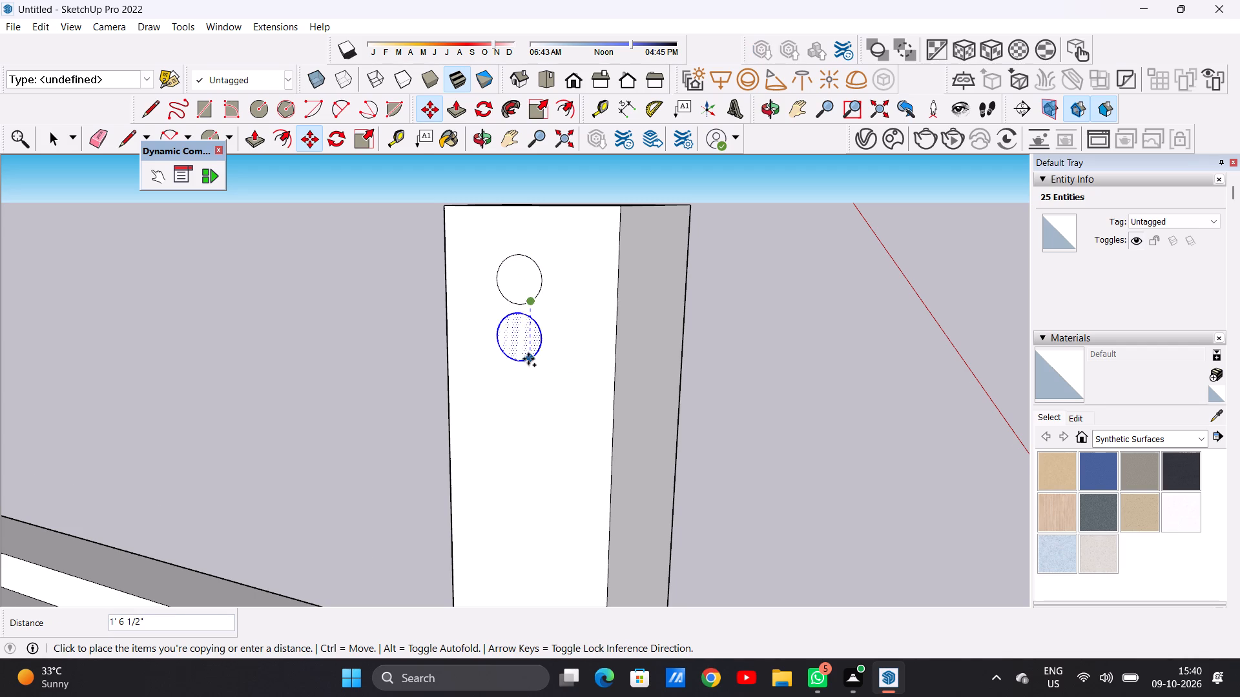
{"action": "scroll", "coordinate": [528, 359], "scroll_direction": "down", "scroll_amount": 9}
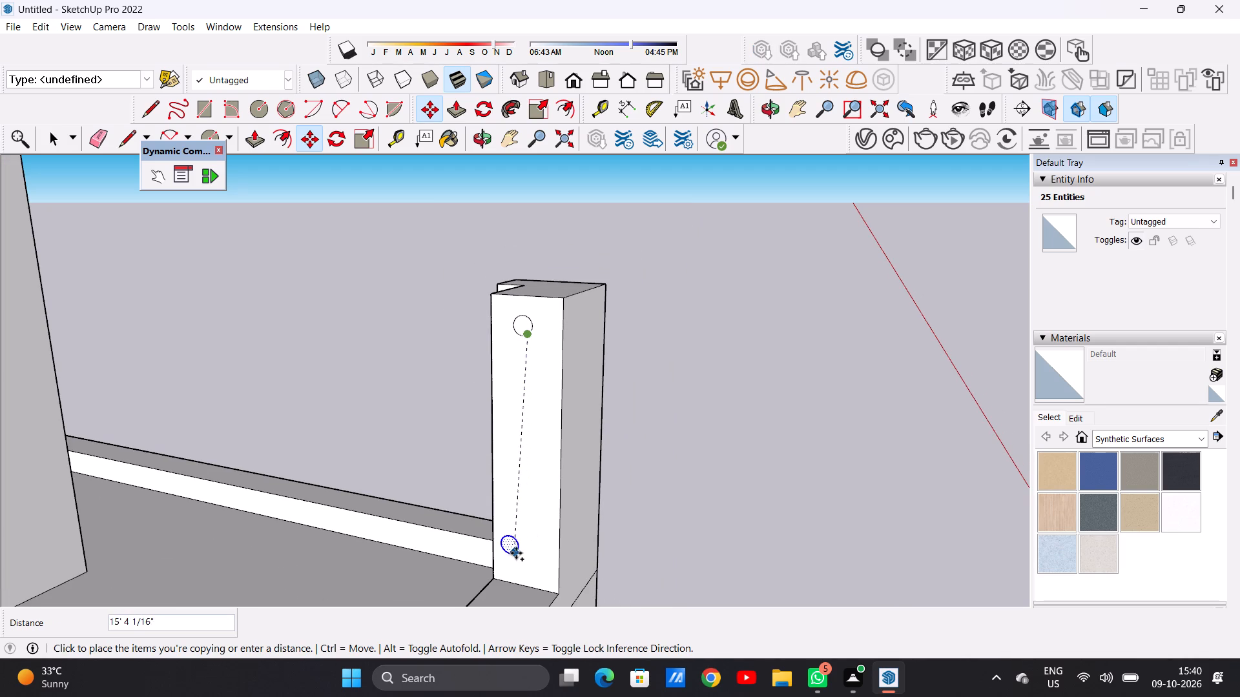
{"action": "left_click", "coordinate": [527, 565]}
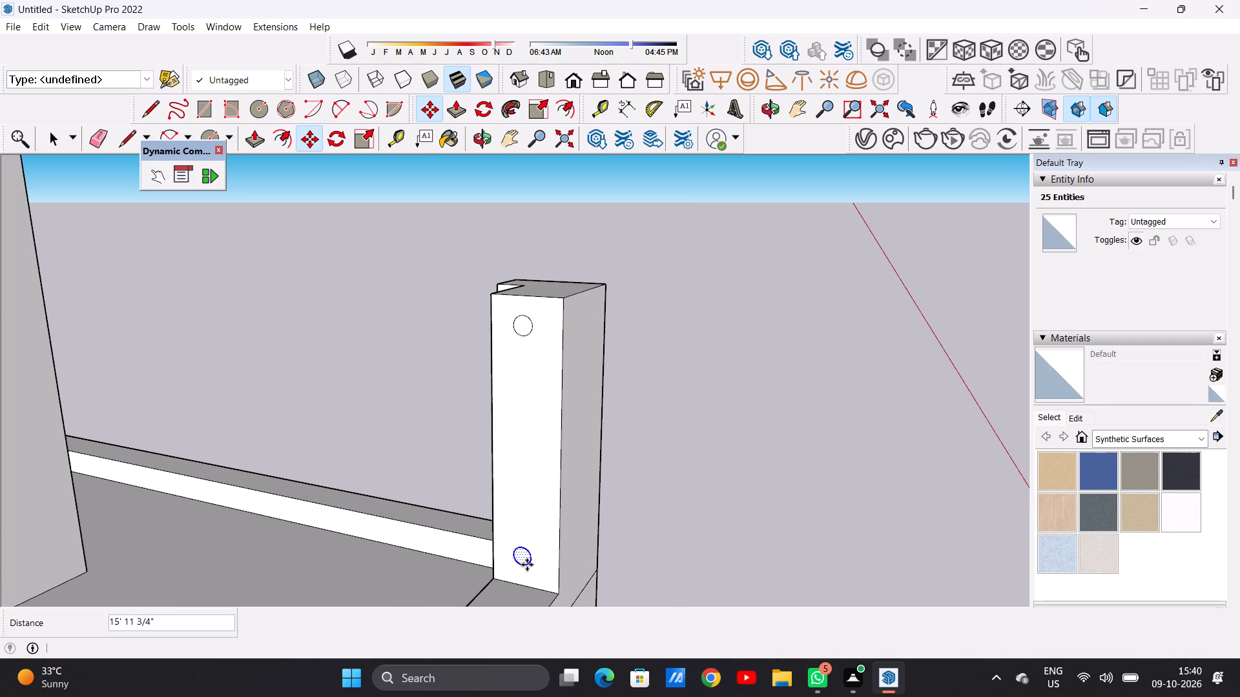
Add four copies of the circle between the top and bottom ones on the post face, spaced about 3' 2" apart.
{"action": "left_click", "coordinate": [527, 565]}
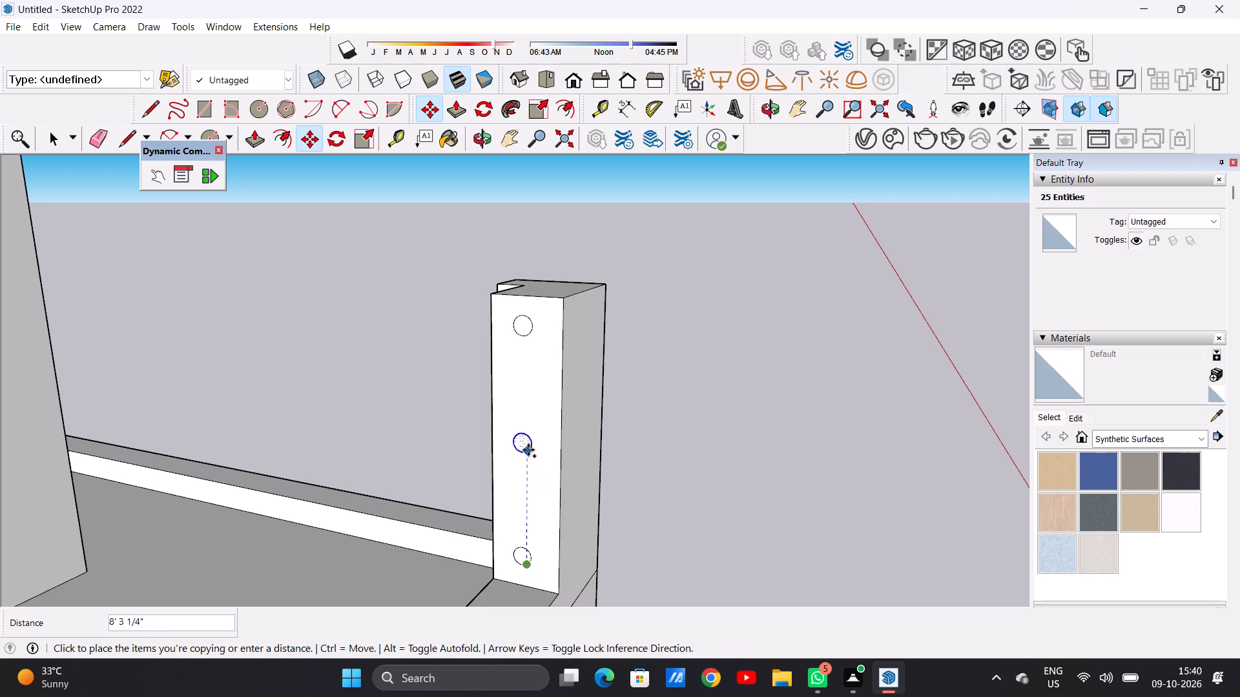
{"action": "left_click", "coordinate": [533, 383]}
{"action": "left_click", "coordinate": [533, 383]}
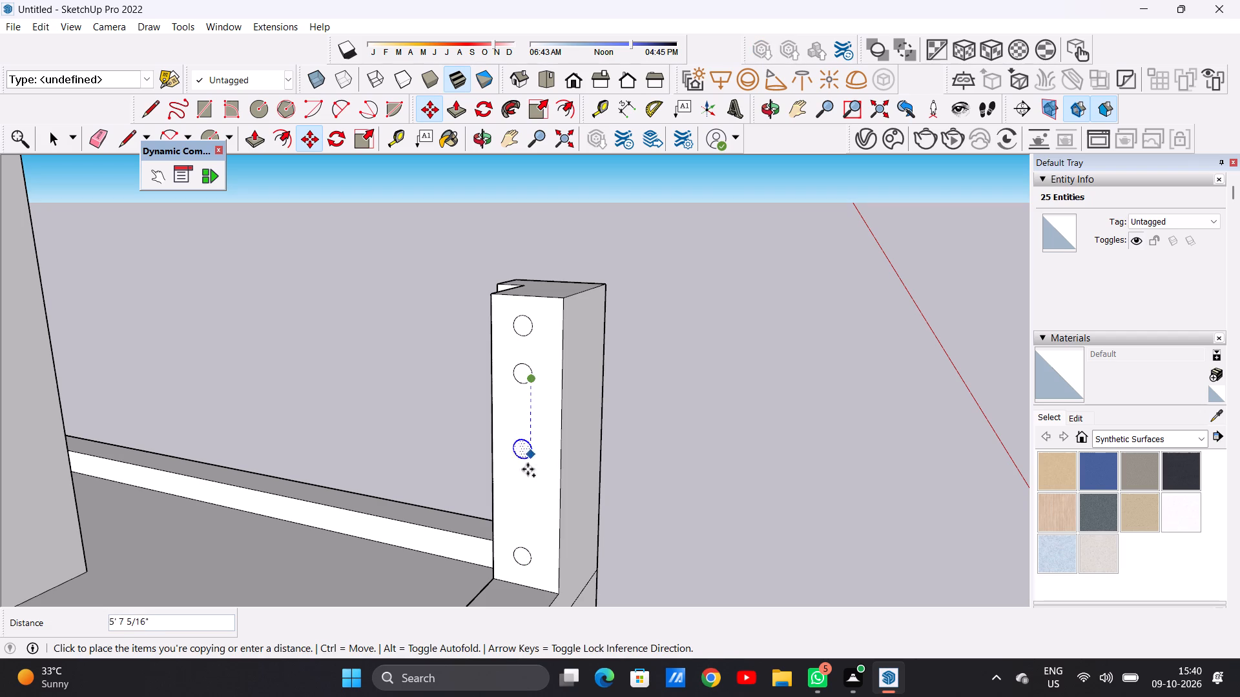
{"action": "left_click", "coordinate": [524, 520]}
{"action": "left_click", "coordinate": [532, 521]}
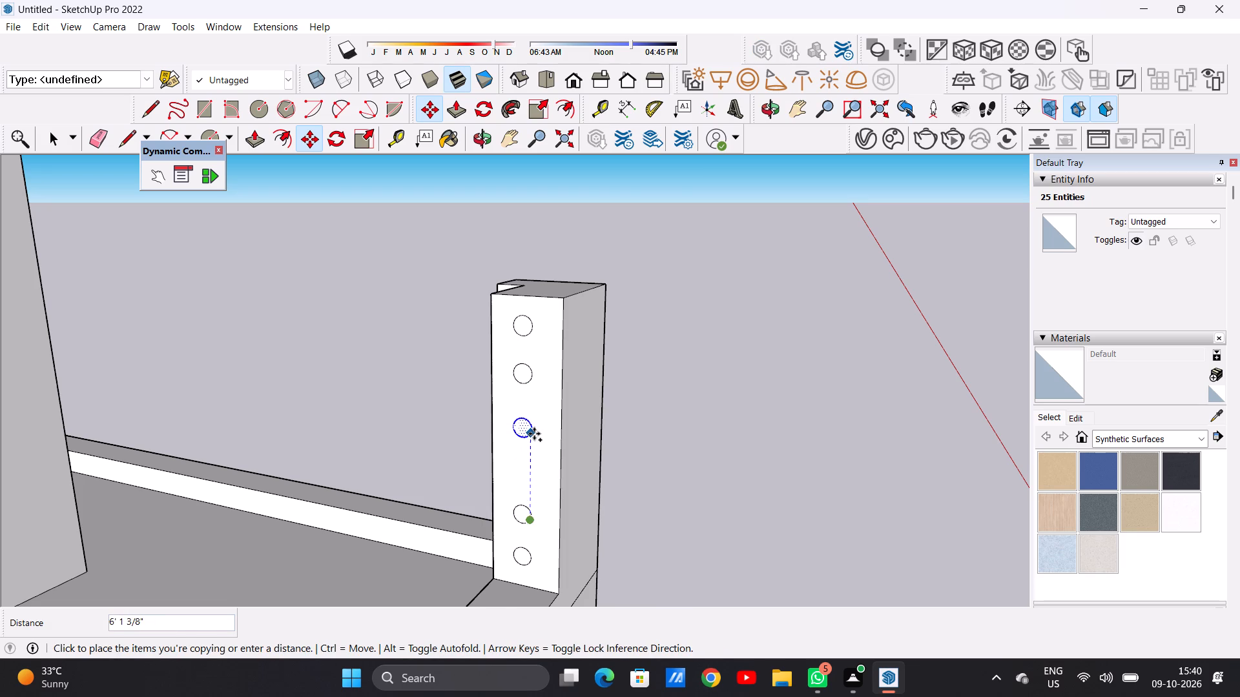
{"action": "left_click", "coordinate": [534, 430]}
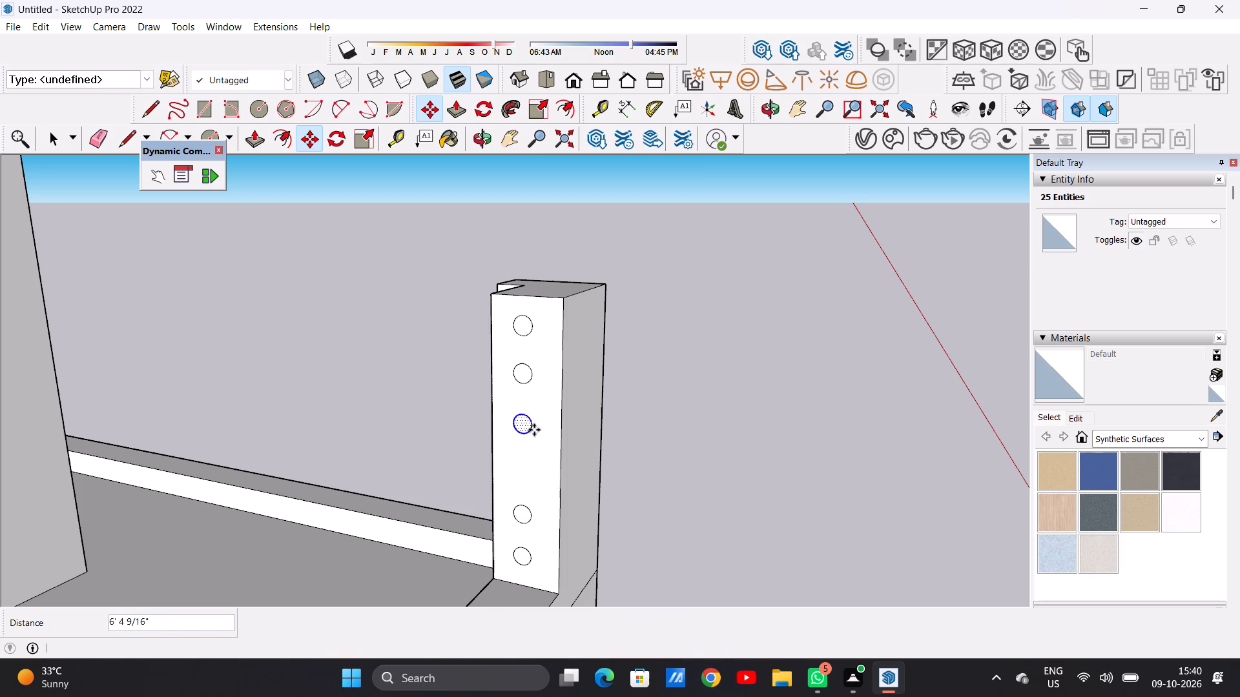
{"action": "left_click", "coordinate": [534, 430]}
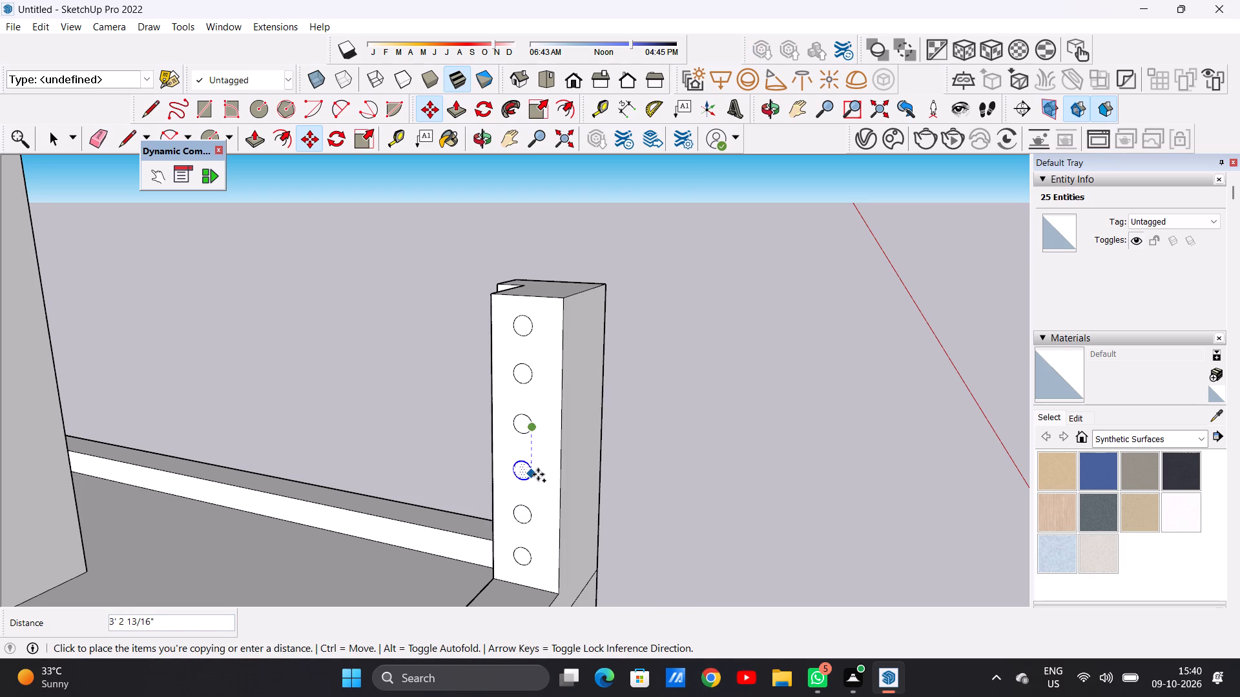
{"action": "left_click", "coordinate": [539, 473]}
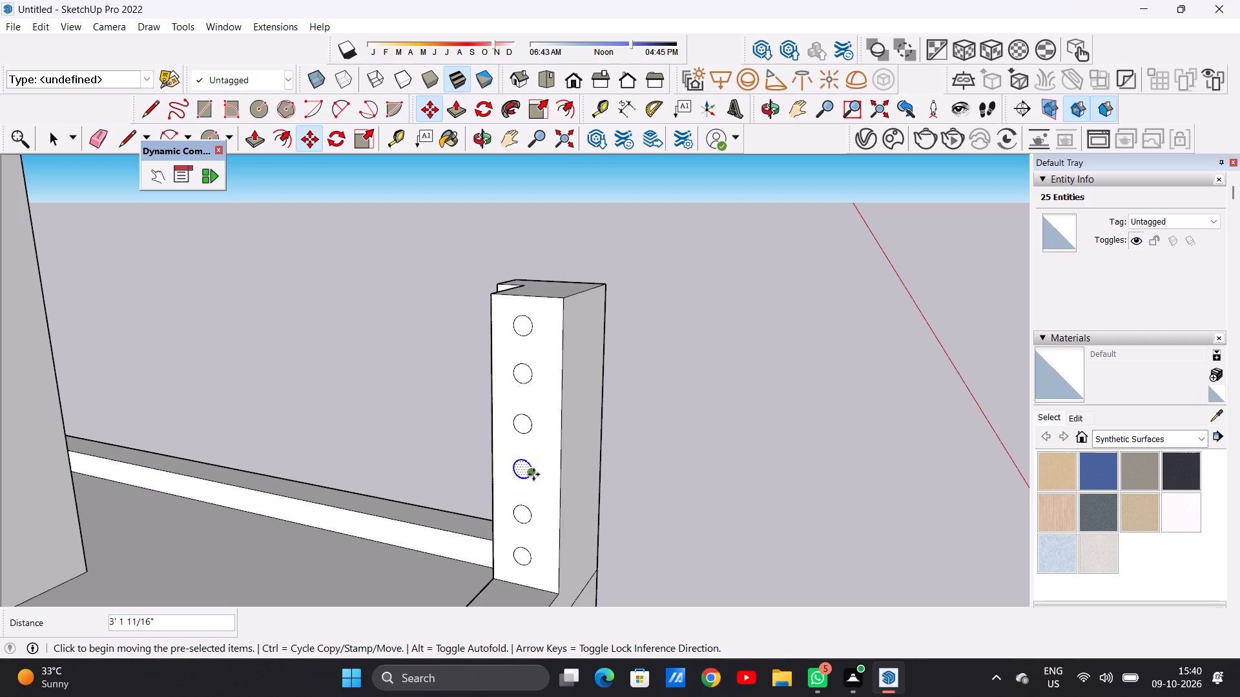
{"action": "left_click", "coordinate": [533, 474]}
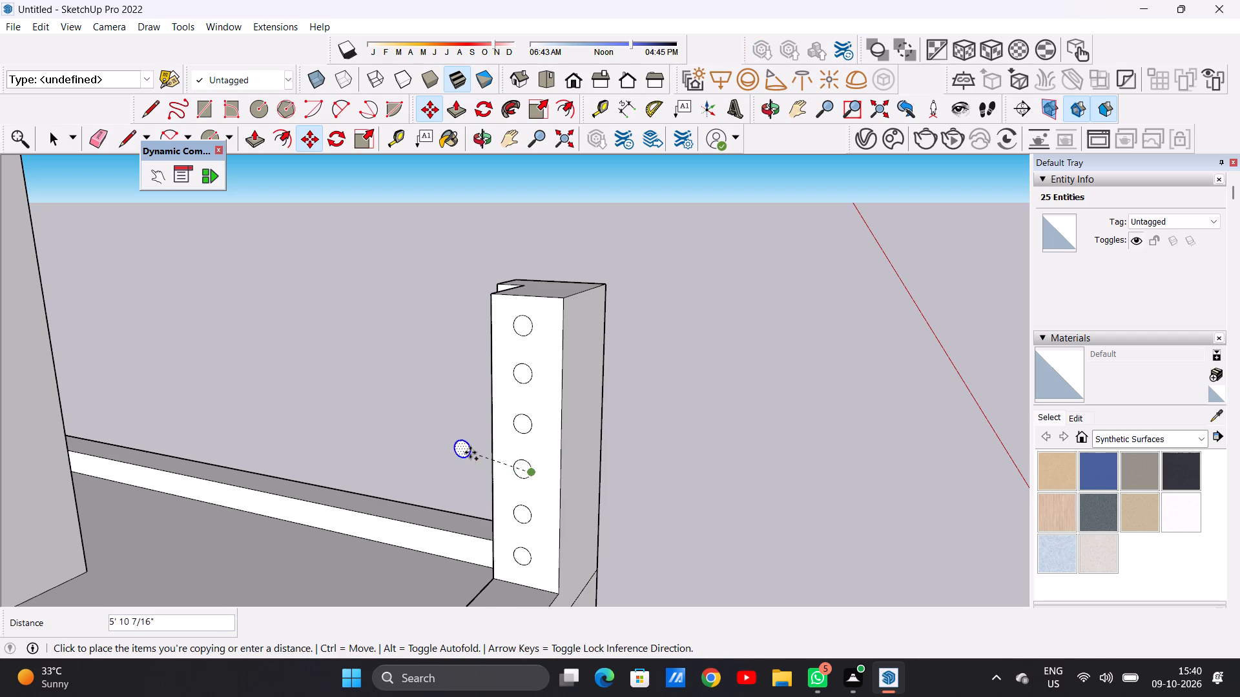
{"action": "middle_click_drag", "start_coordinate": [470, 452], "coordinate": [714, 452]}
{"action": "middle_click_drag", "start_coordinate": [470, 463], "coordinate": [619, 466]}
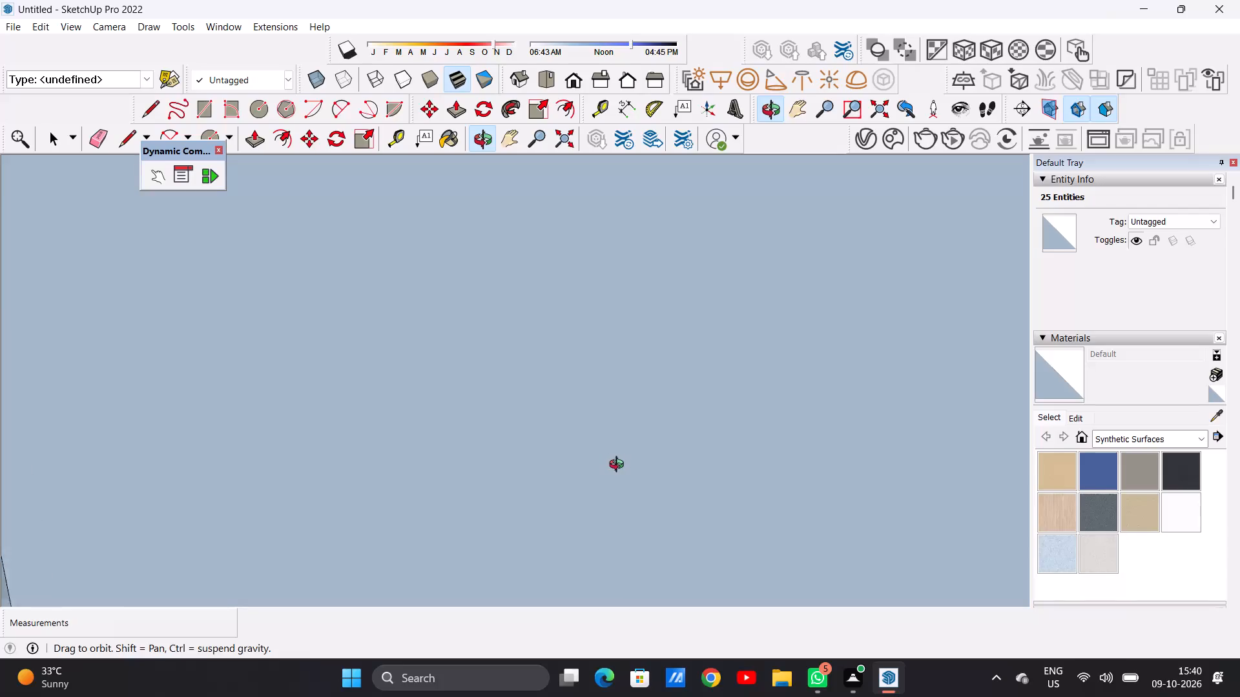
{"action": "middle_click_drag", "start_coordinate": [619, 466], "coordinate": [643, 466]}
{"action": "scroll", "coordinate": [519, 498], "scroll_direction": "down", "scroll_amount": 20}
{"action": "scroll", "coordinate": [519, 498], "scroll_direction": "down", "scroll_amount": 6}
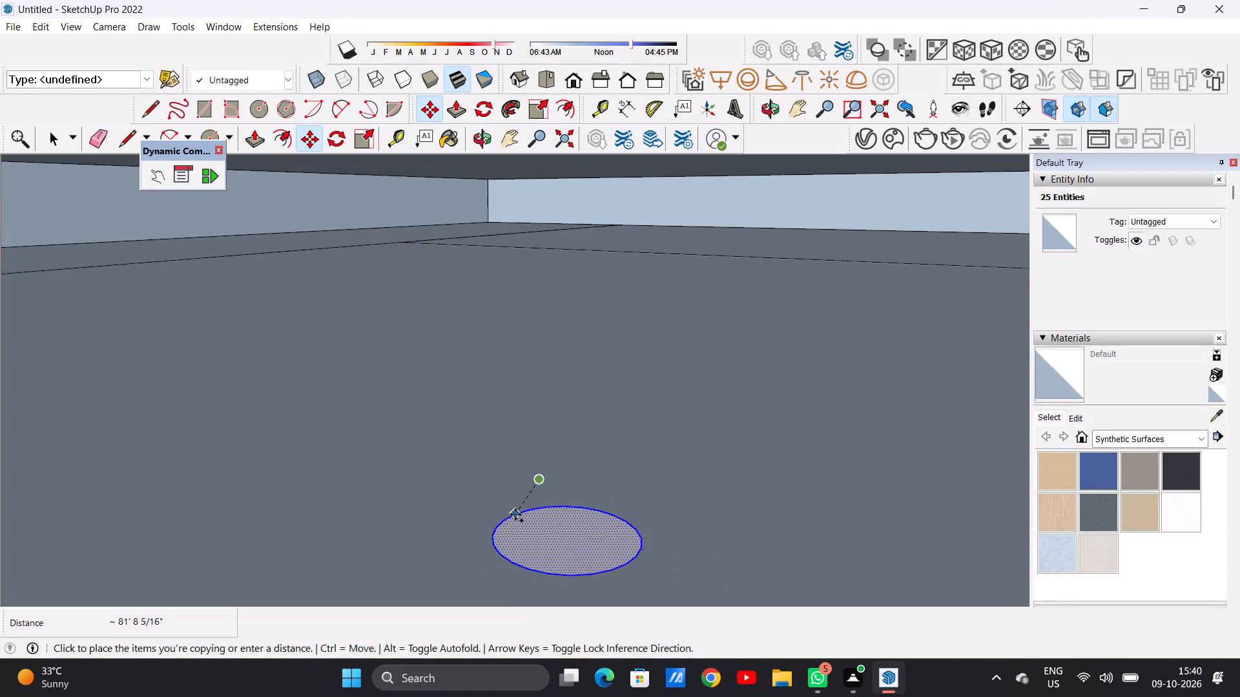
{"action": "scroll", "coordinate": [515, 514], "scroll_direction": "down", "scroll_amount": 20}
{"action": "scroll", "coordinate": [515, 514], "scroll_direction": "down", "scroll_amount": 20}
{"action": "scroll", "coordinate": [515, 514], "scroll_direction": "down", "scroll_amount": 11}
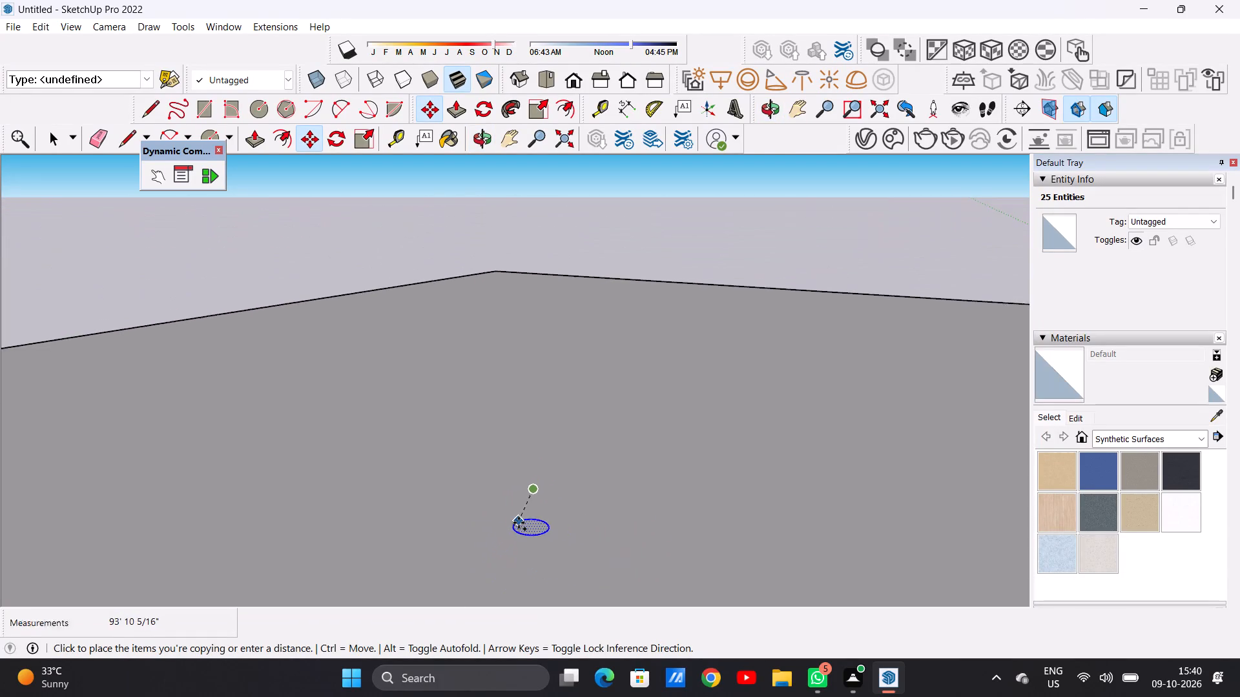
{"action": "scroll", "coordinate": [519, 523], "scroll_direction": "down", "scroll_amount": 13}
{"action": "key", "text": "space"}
Draw a circle of 6" radius near the top of the corner post's other narrow face, looking along the side parapet.
{"action": "middle_click_drag", "start_coordinate": [645, 468], "coordinate": [345, 497]}
{"action": "scroll", "coordinate": [411, 480], "scroll_direction": "down", "scroll_amount": 9}
{"action": "middle_click_drag", "start_coordinate": [519, 506], "coordinate": [415, 473]}
{"action": "scroll", "coordinate": [491, 472], "scroll_direction": "down", "scroll_amount": 1}
{"action": "middle_click_drag", "start_coordinate": [545, 461], "coordinate": [258, 474]}
{"action": "middle_click_drag", "start_coordinate": [585, 434], "coordinate": [245, 440]}
{"action": "middle_click_drag", "start_coordinate": [495, 450], "coordinate": [325, 450]}
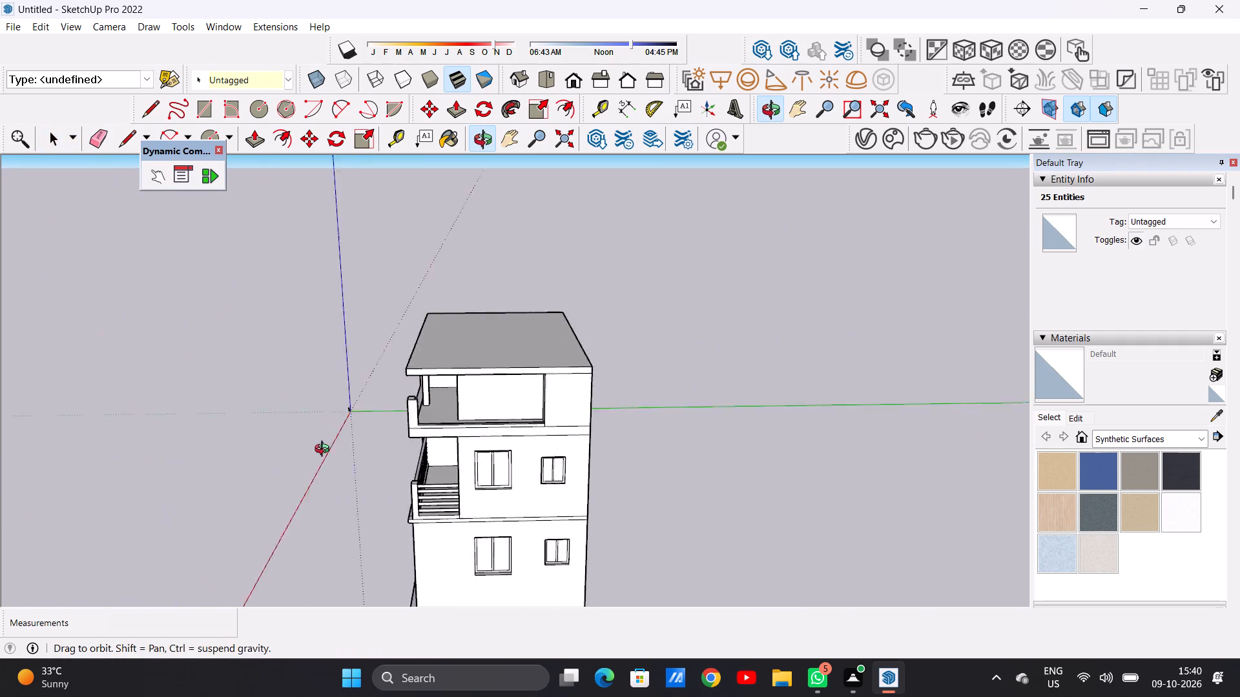
{"action": "middle_click_drag", "start_coordinate": [325, 450], "coordinate": [222, 448]}
{"action": "middle_click_drag", "start_coordinate": [375, 454], "coordinate": [191, 423]}
{"action": "scroll", "coordinate": [541, 386], "scroll_direction": "up", "scroll_amount": 7}
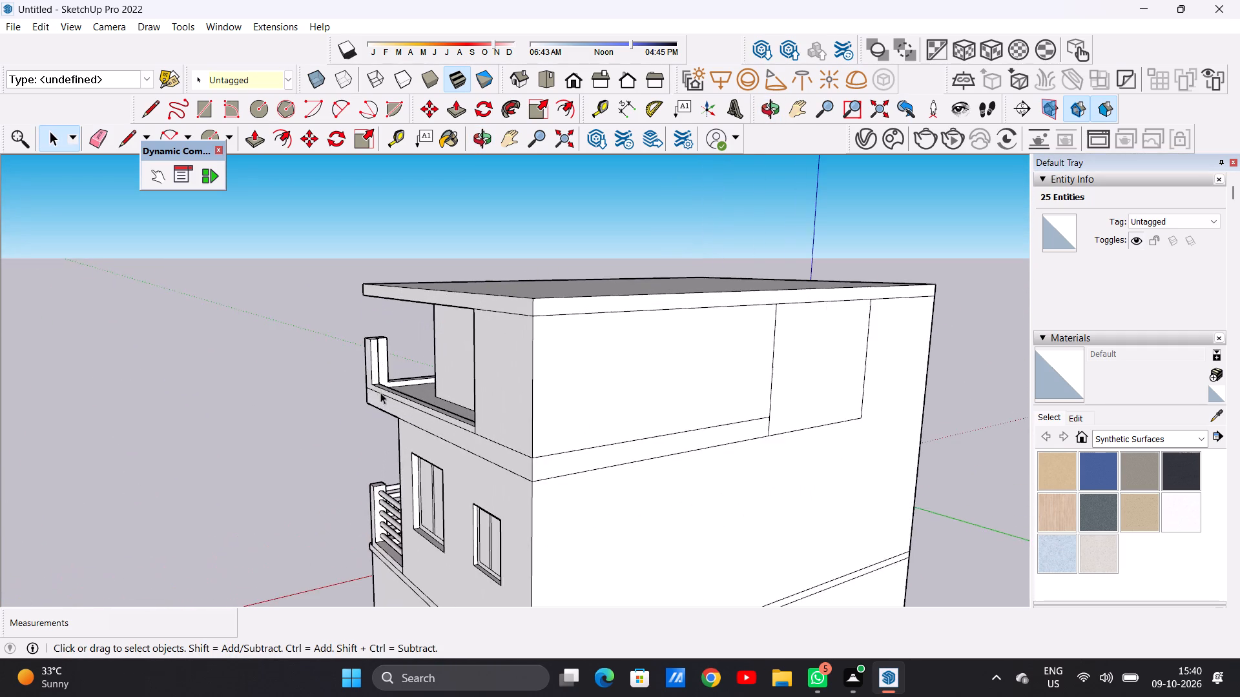
{"action": "scroll", "coordinate": [373, 355], "scroll_direction": "up", "scroll_amount": 8}
{"action": "middle_click_drag", "start_coordinate": [431, 374], "coordinate": [389, 388]}
{"action": "scroll", "coordinate": [346, 354], "scroll_direction": "up", "scroll_amount": 10}
{"action": "middle_click_drag", "start_coordinate": [358, 350], "coordinate": [332, 350]}
{"action": "scroll", "coordinate": [344, 336], "scroll_direction": "up", "scroll_amount": 1}
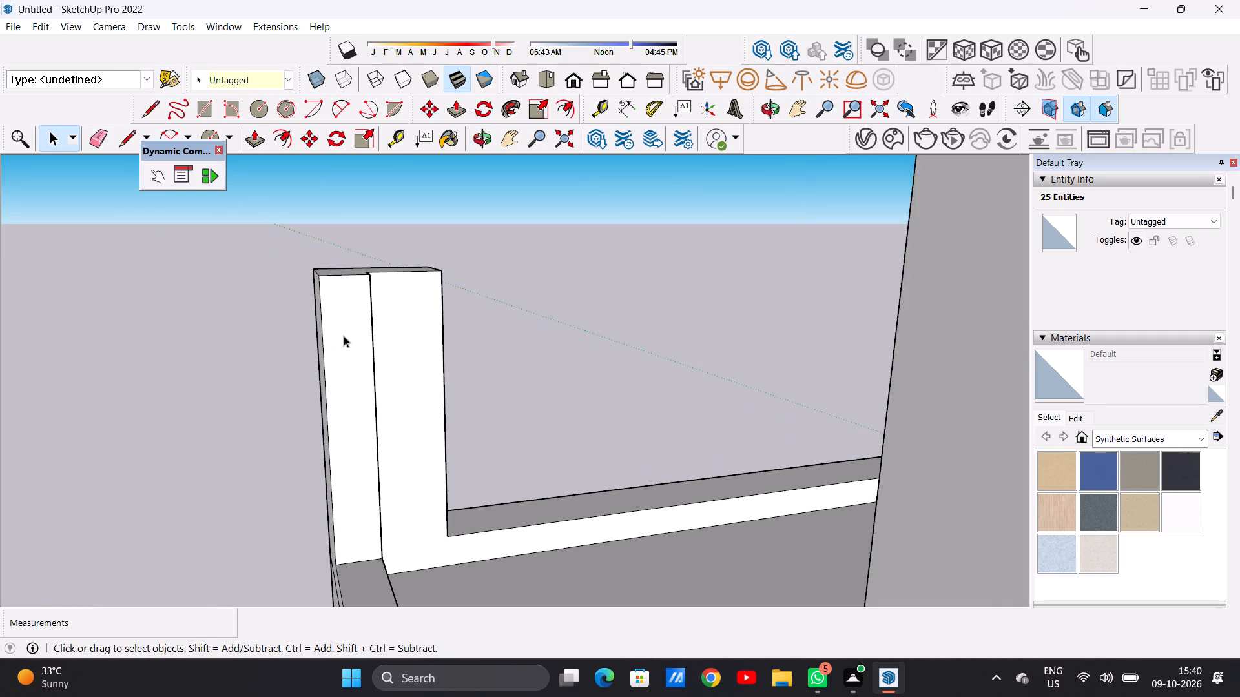
{"action": "scroll", "coordinate": [344, 336], "scroll_direction": "up", "scroll_amount": 1}
{"action": "left_click", "coordinate": [574, 265]}
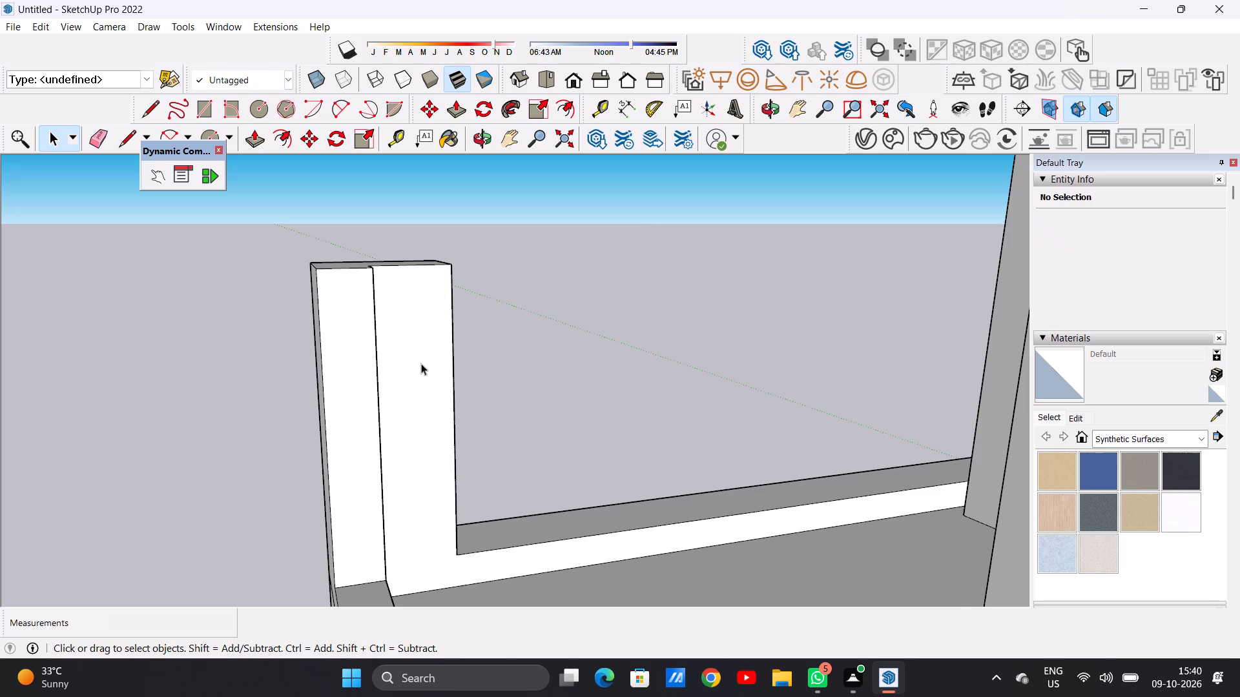
{"action": "middle_click_drag", "start_coordinate": [413, 370], "coordinate": [400, 379]}
{"action": "key", "text": "c"}
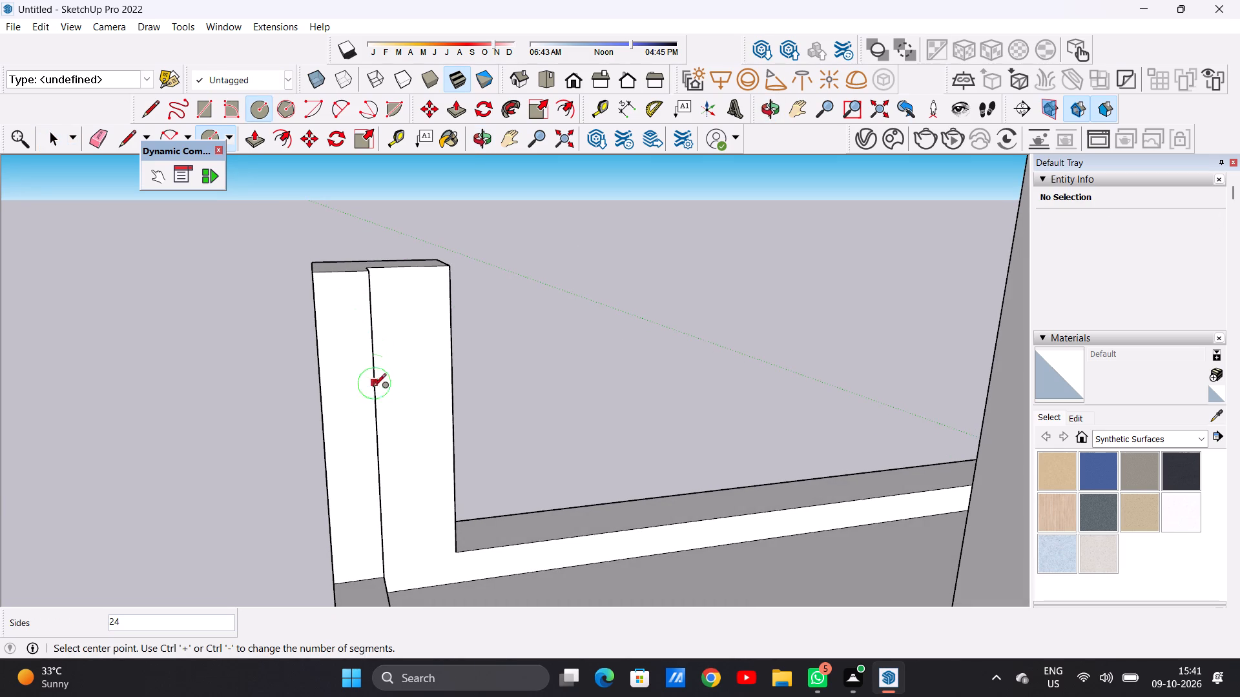
{"action": "middle_click_drag", "start_coordinate": [364, 379], "coordinate": [351, 356]}
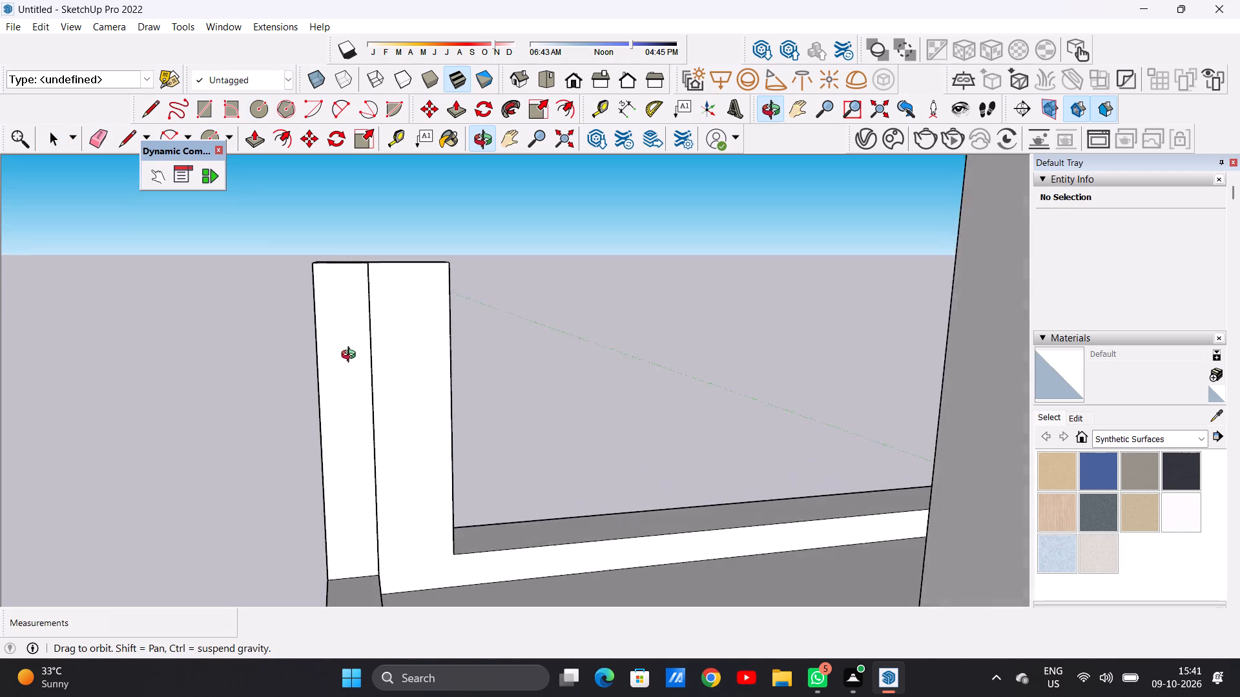
{"action": "middle_click_drag", "start_coordinate": [351, 356], "coordinate": [345, 347]}
{"action": "scroll", "coordinate": [344, 300], "scroll_direction": "up", "scroll_amount": 6}
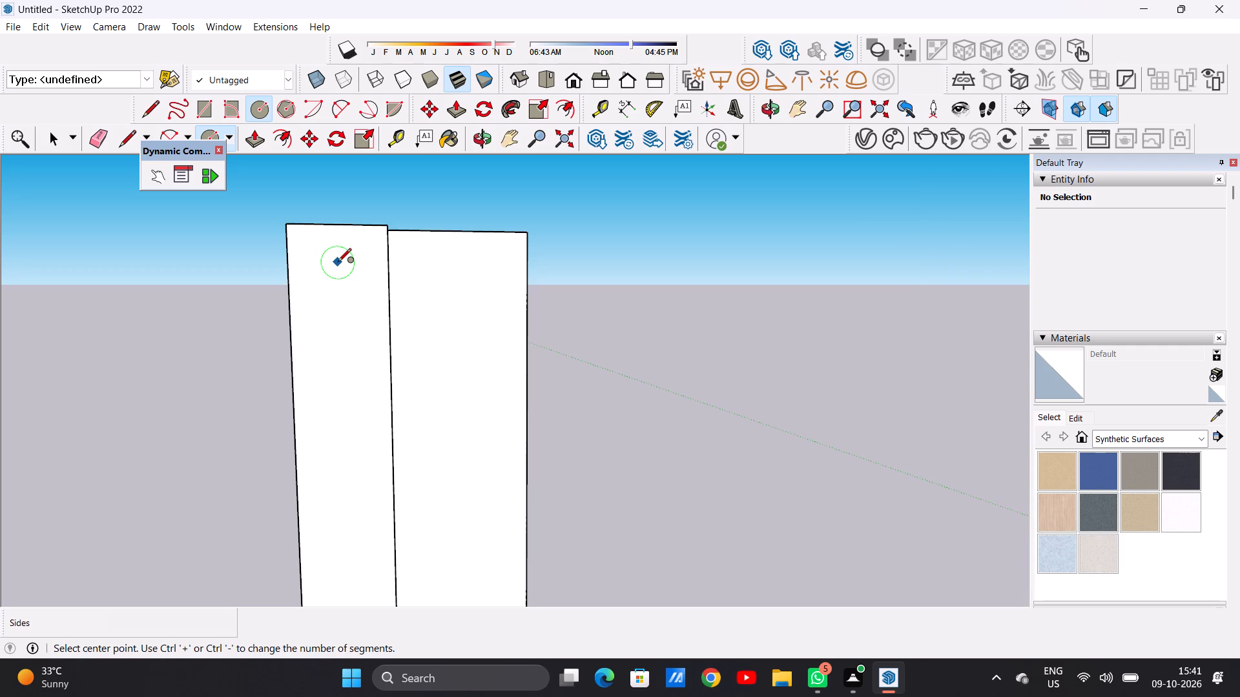
{"action": "left_click", "coordinate": [336, 266]}
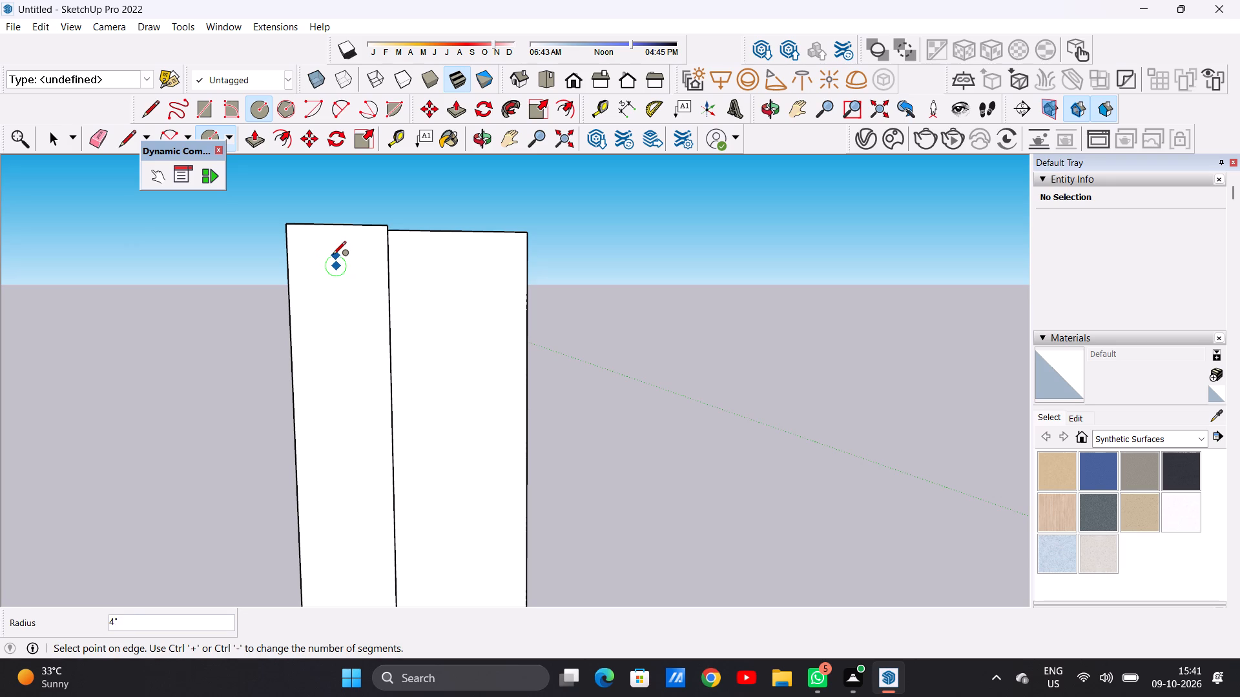
{"action": "left_click", "coordinate": [333, 250]}
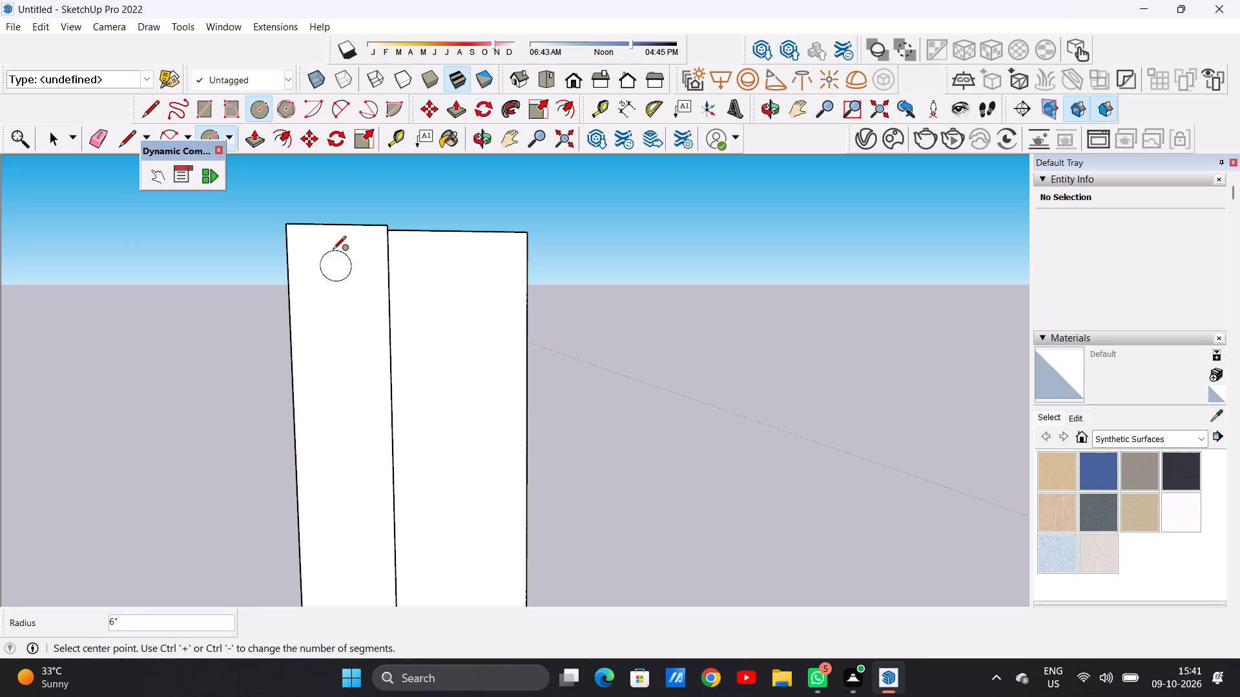
{"action": "key", "text": "space"}
Copy the 6" radius circle about 17' 1" down the same post face, close to its base.
{"action": "scroll", "coordinate": [347, 324], "scroll_direction": "down", "scroll_amount": 5}
{"action": "scroll", "coordinate": [342, 311], "scroll_direction": "up", "scroll_amount": 5}
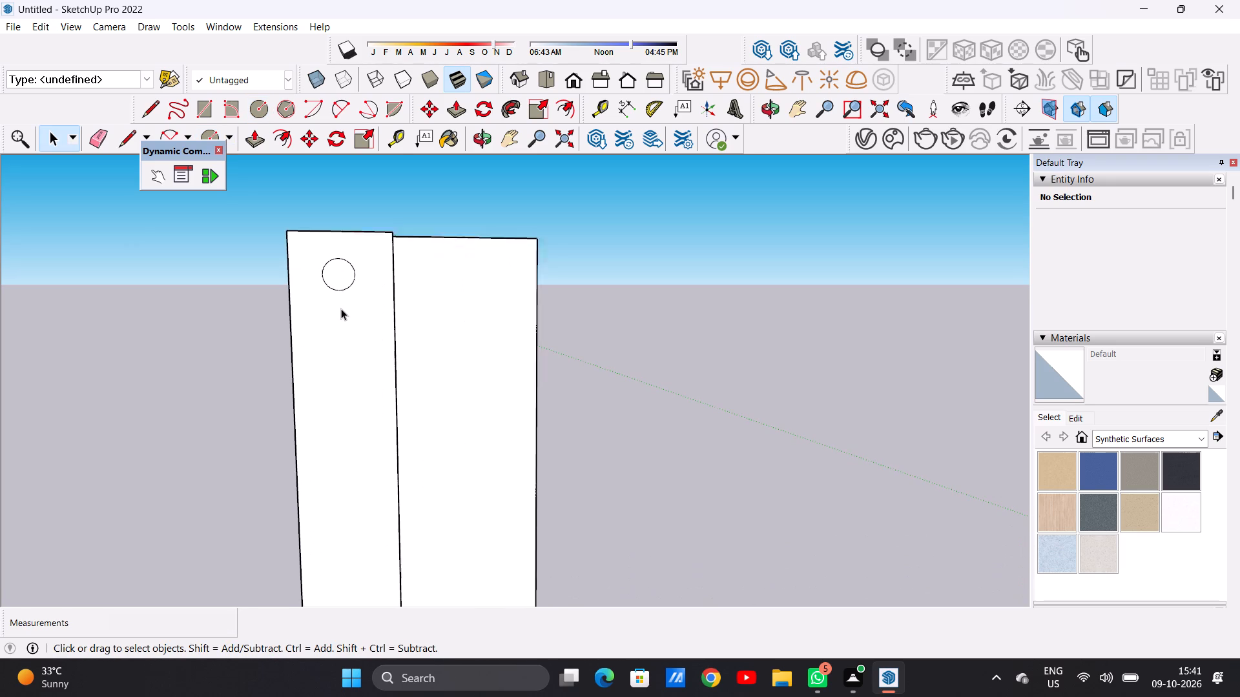
{"action": "scroll", "coordinate": [341, 308], "scroll_direction": "up", "scroll_amount": 1}
{"action": "left_click", "coordinate": [335, 281]}
{"action": "left_click", "coordinate": [335, 280]}
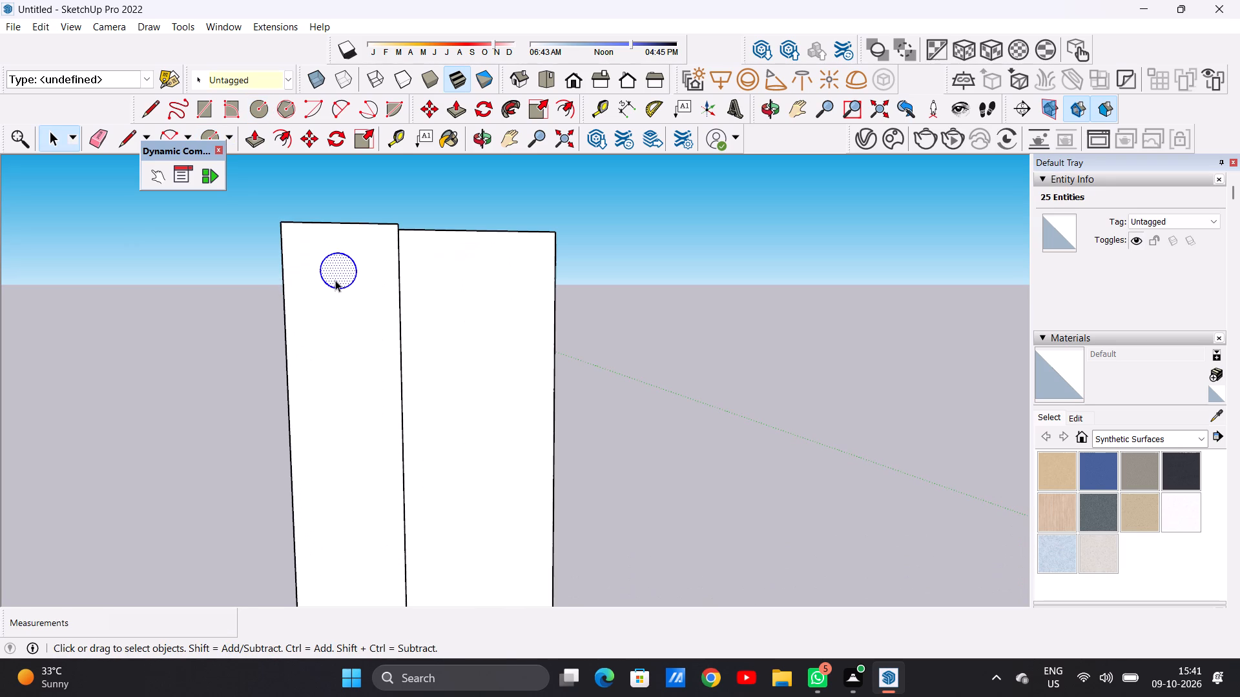
{"action": "key", "text": "m"}
{"action": "left_click", "coordinate": [345, 292]}
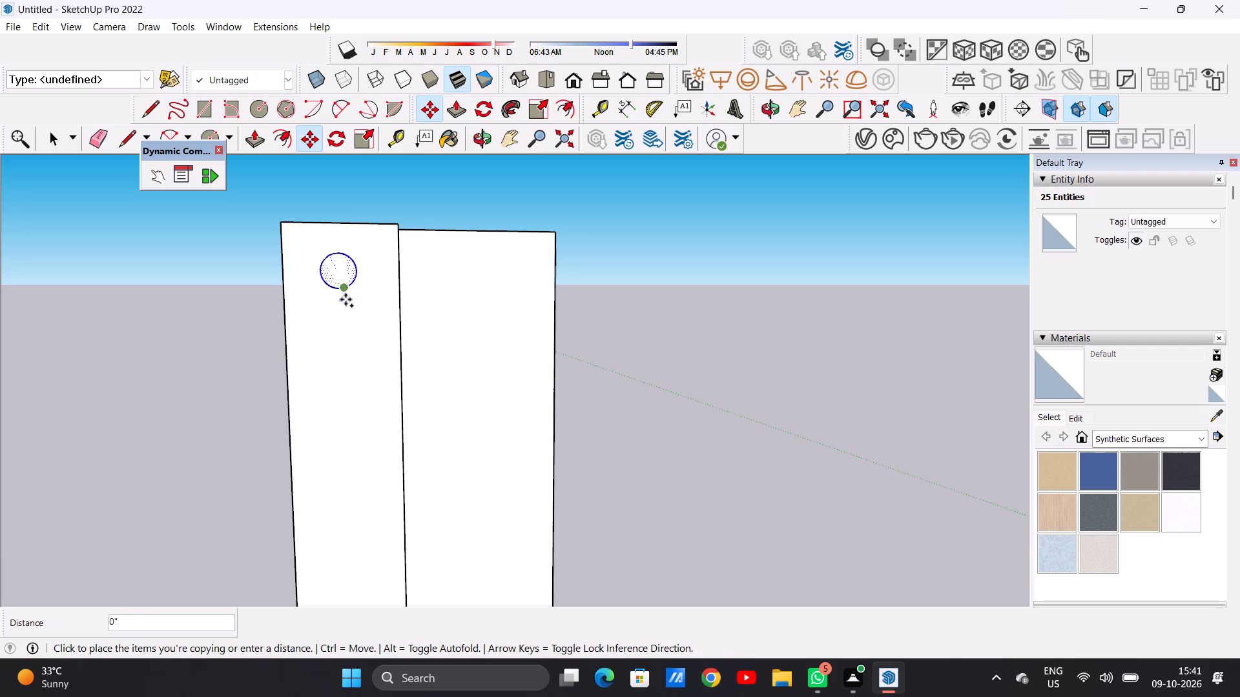
{"action": "scroll", "coordinate": [346, 343], "scroll_direction": "down", "scroll_amount": 8}
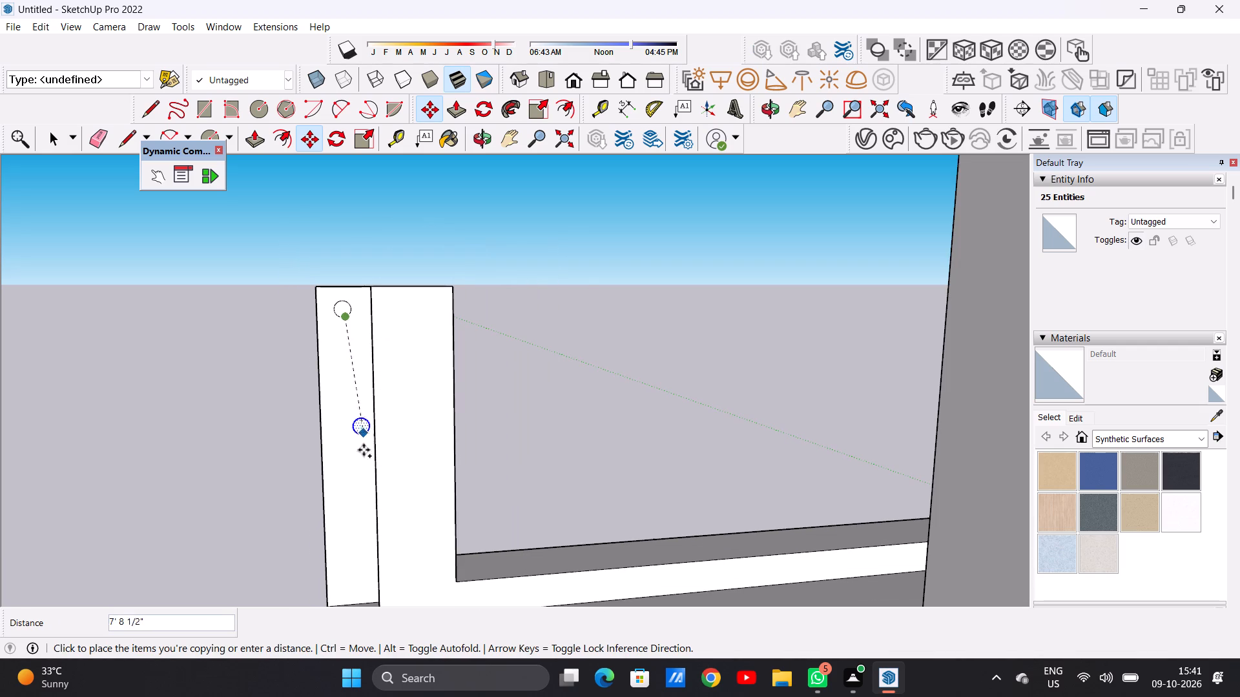
{"action": "left_click", "coordinate": [360, 586]}
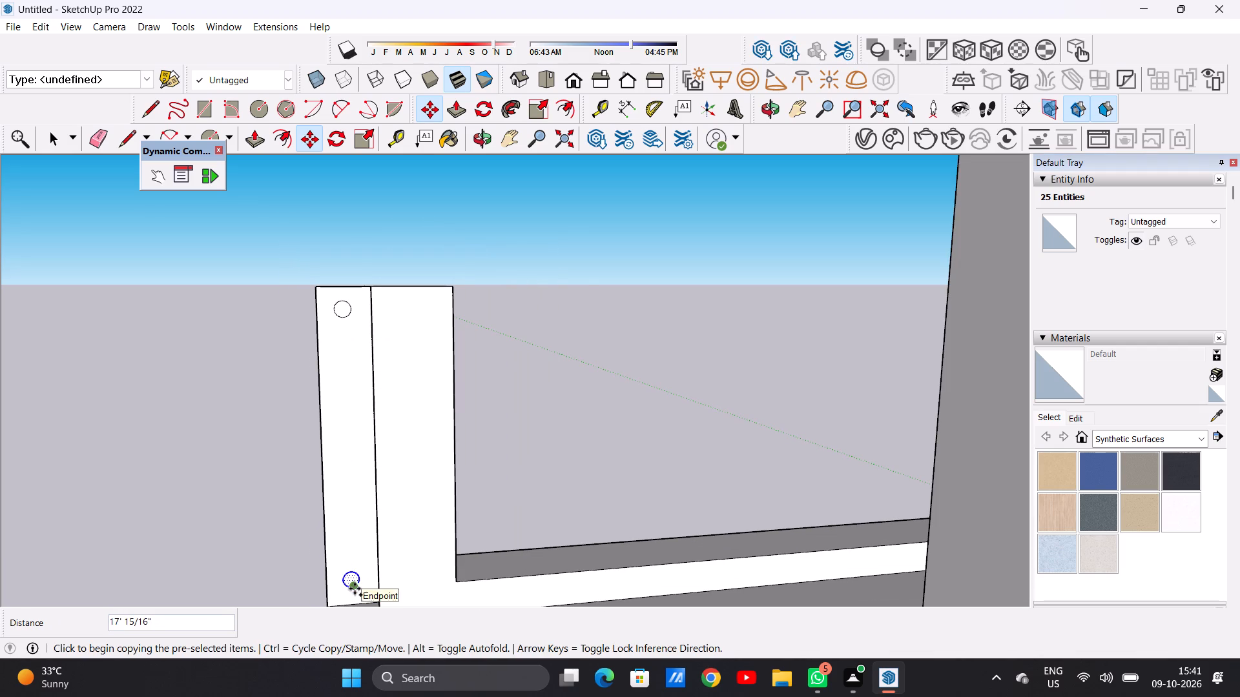
Fill the gap between this face's top and bottom circles with five roughly evenly spaced copies, the first about 14' 4" above the bottom one.
{"action": "left_click", "coordinate": [355, 589]}
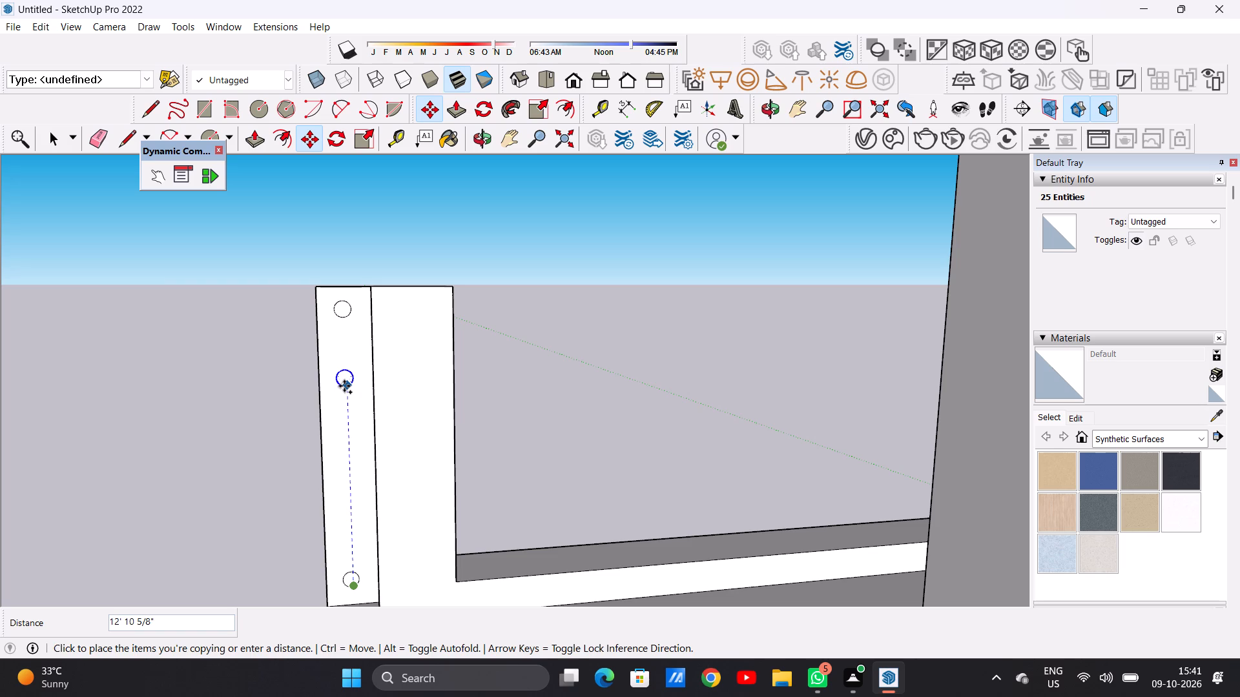
{"action": "left_click", "coordinate": [345, 363]}
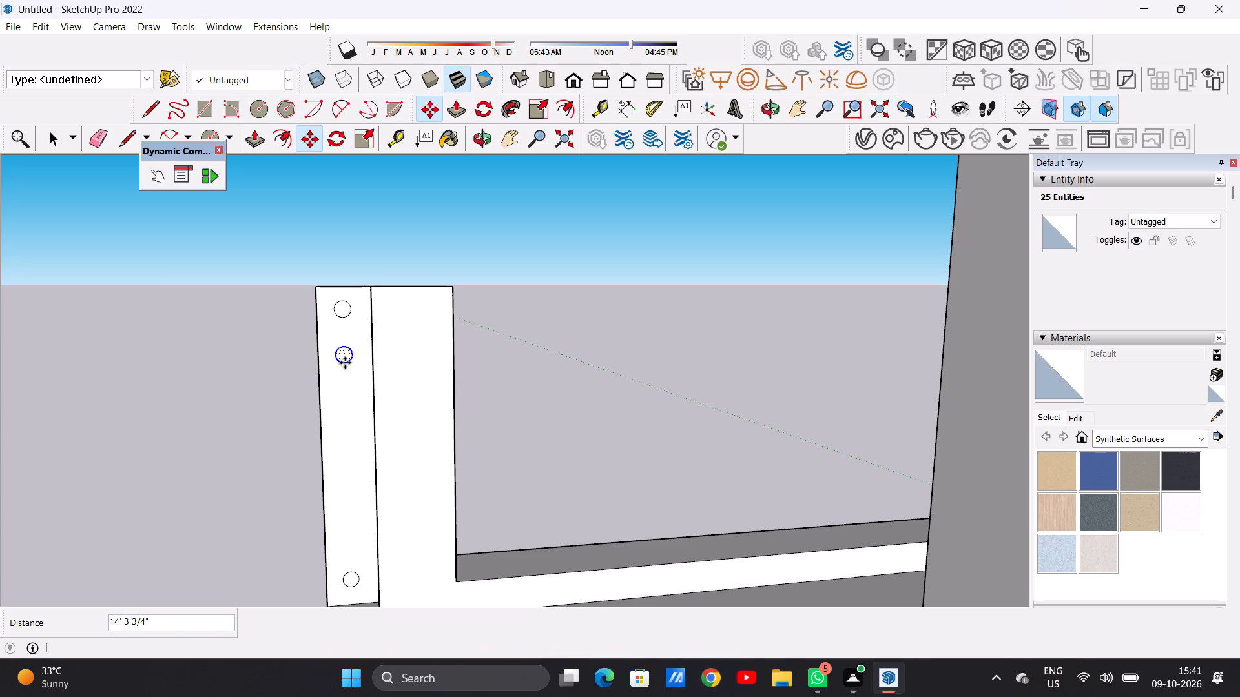
{"action": "left_click", "coordinate": [345, 365]}
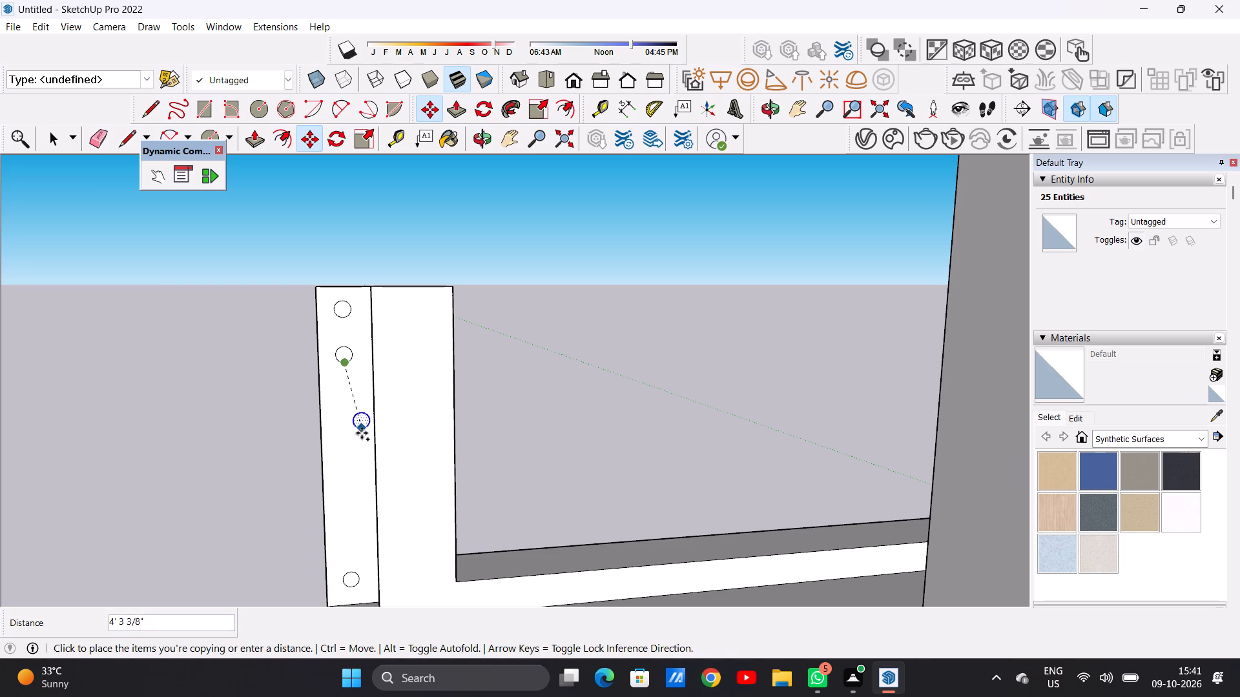
{"action": "left_click", "coordinate": [351, 546]}
{"action": "left_click", "coordinate": [351, 546]}
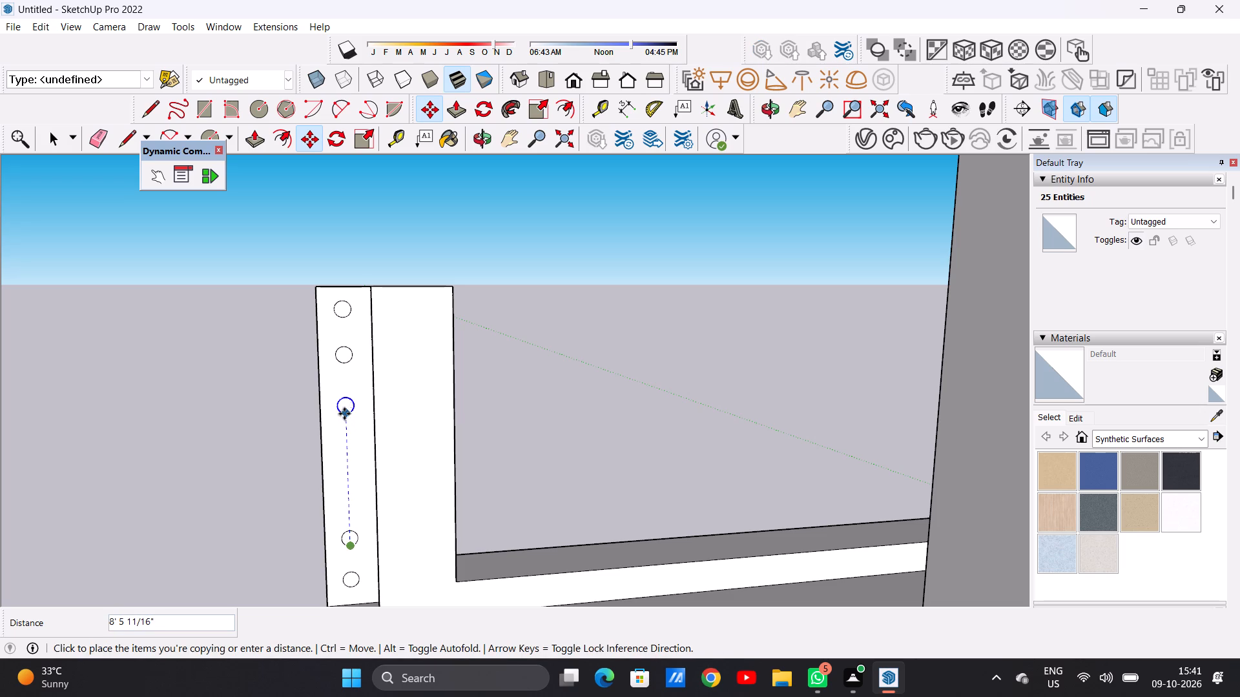
{"action": "left_click", "coordinate": [344, 414]}
{"action": "left_click", "coordinate": [344, 414]}
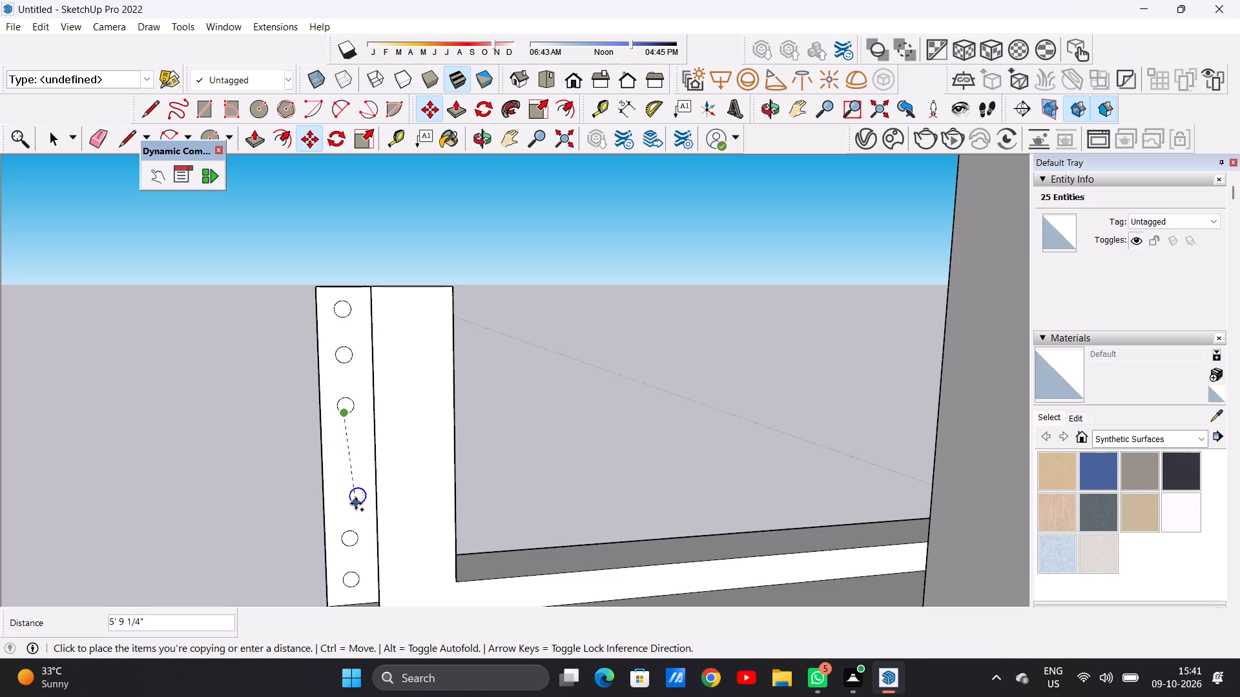
{"action": "left_click", "coordinate": [347, 504]}
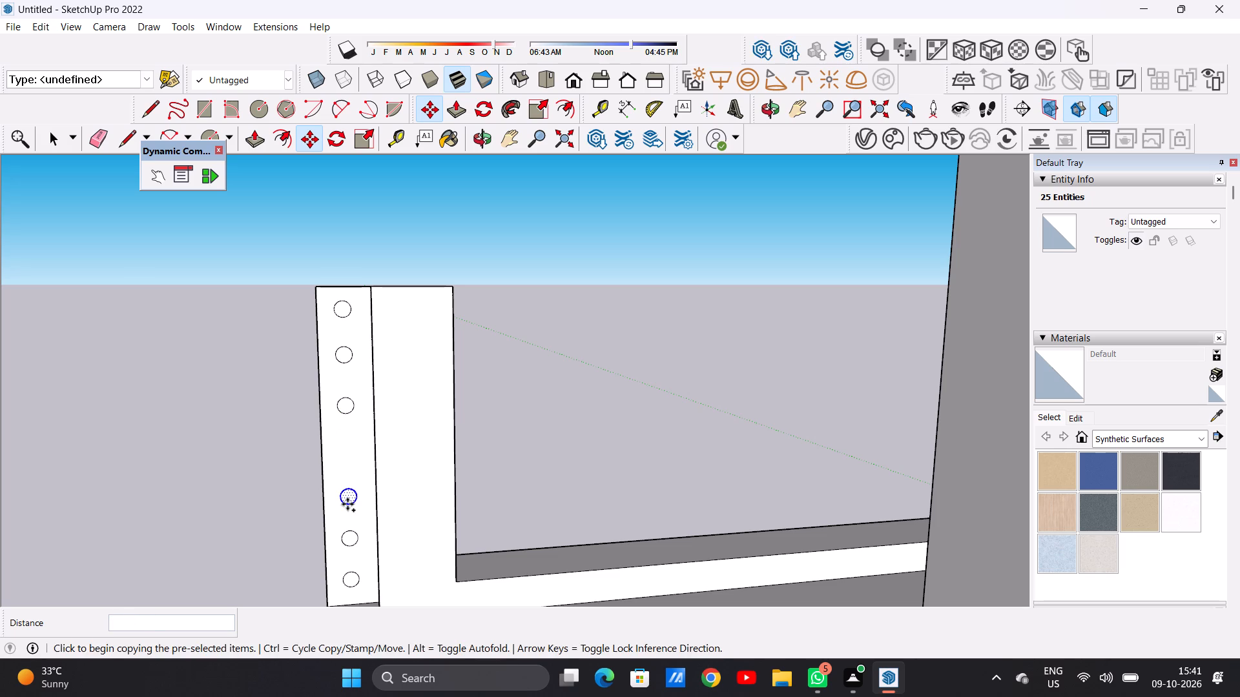
{"action": "left_click", "coordinate": [347, 504]}
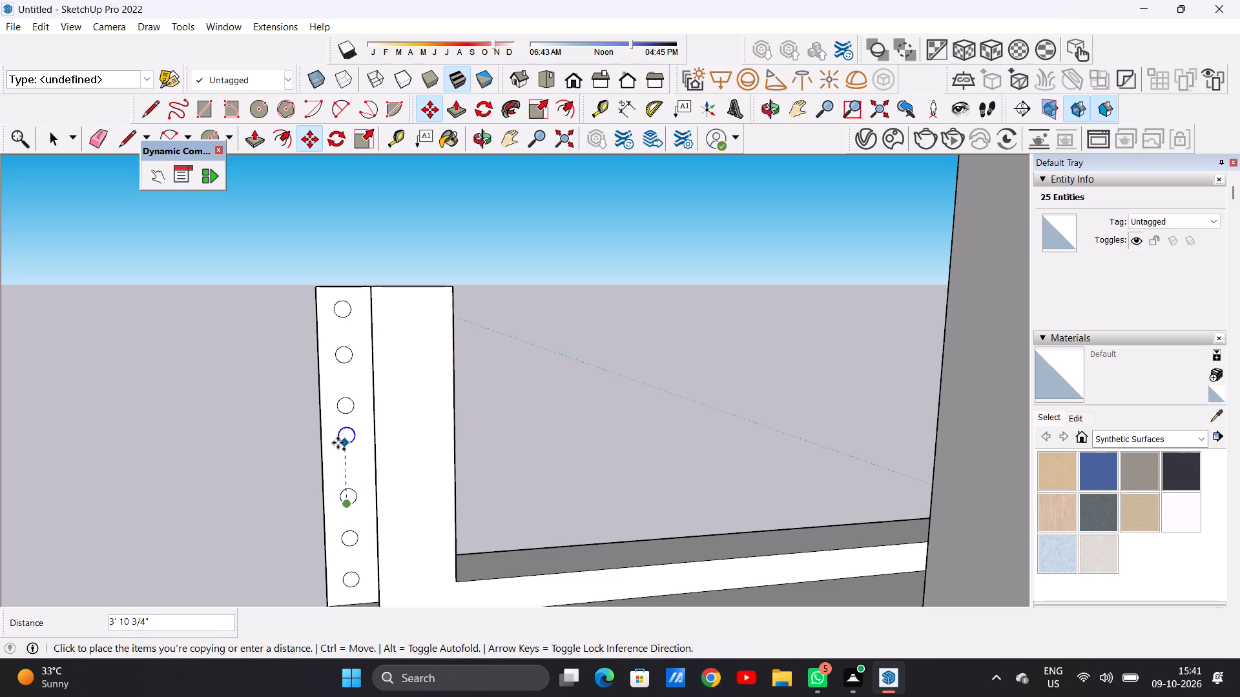
{"action": "left_click", "coordinate": [336, 456]}
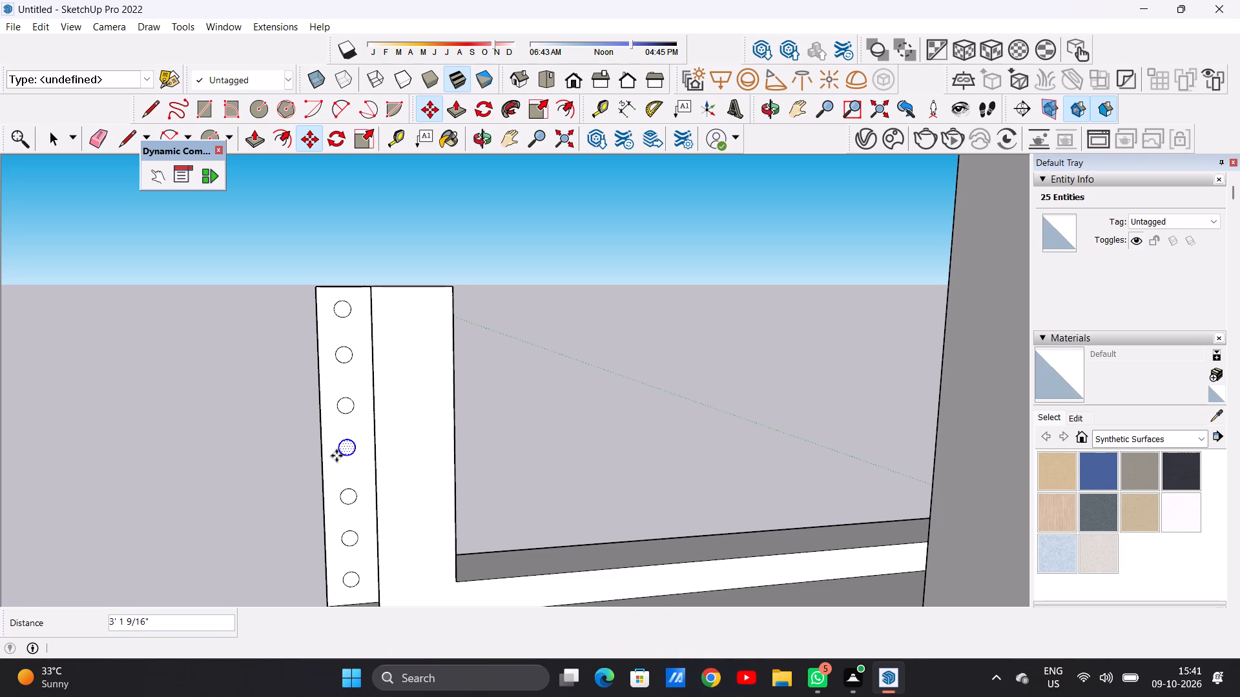
{"action": "key", "text": "space"}
{"action": "left_click", "coordinate": [265, 456]}
Push/Pull the post's top circle along the top floor's front parapet about 95' 6" to the opposite wall as a rail.
{"action": "scroll", "coordinate": [394, 445], "scroll_direction": "down", "scroll_amount": 3}
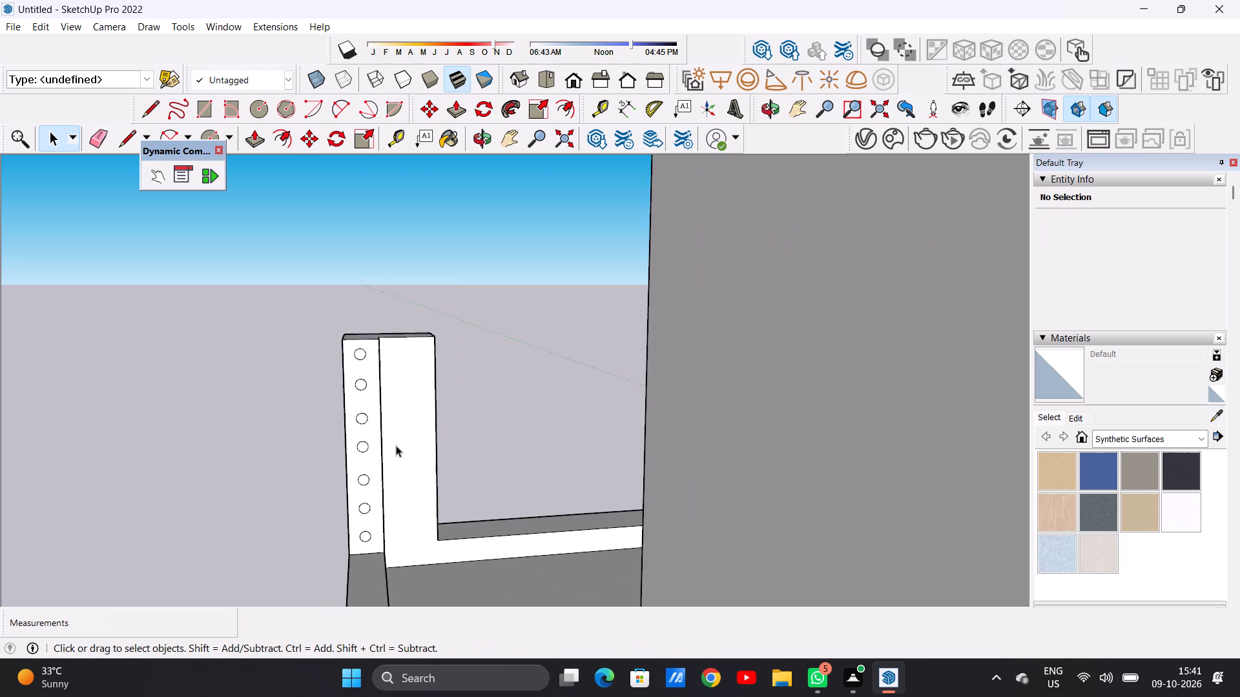
{"action": "scroll", "coordinate": [396, 445], "scroll_direction": "down", "scroll_amount": 2}
{"action": "middle_click_drag", "start_coordinate": [366, 459], "coordinate": [566, 467]}
{"action": "scroll", "coordinate": [557, 454], "scroll_direction": "down", "scroll_amount": 4}
{"action": "middle_click_drag", "start_coordinate": [397, 492], "coordinate": [525, 494]}
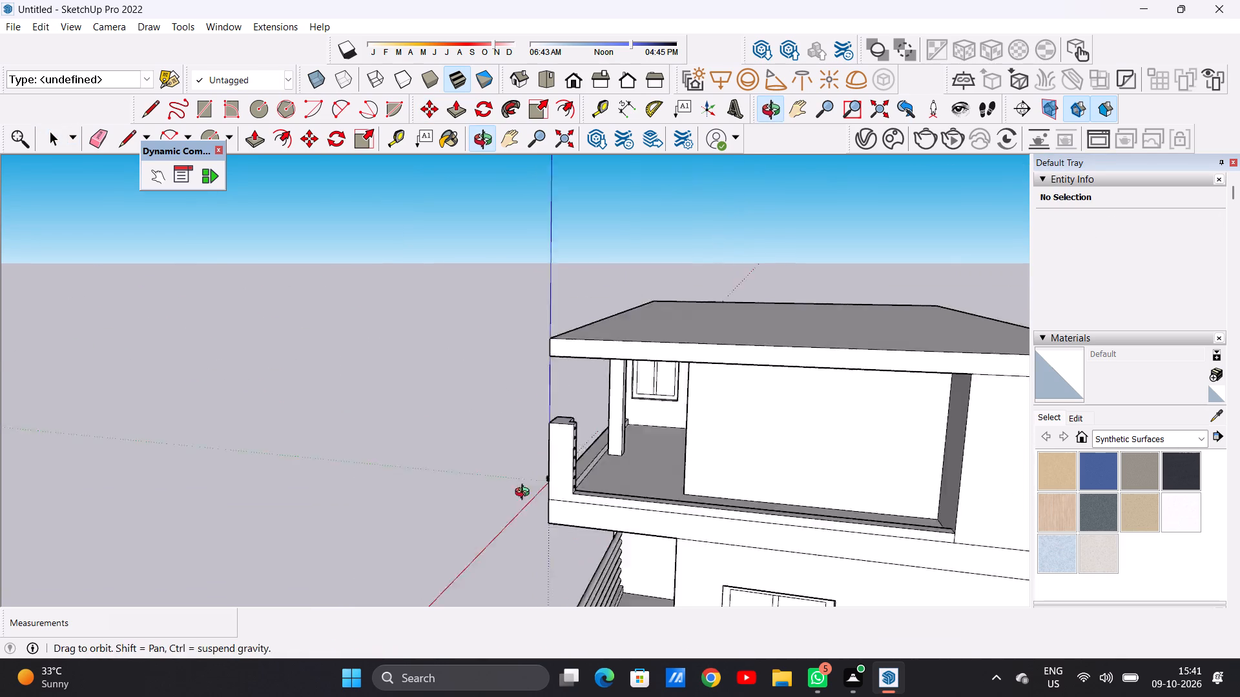
{"action": "middle_click_drag", "start_coordinate": [525, 494], "coordinate": [761, 471]}
{"action": "middle_click_drag", "start_coordinate": [474, 481], "coordinate": [817, 514]}
{"action": "scroll", "coordinate": [615, 442], "scroll_direction": "up", "scroll_amount": 6}
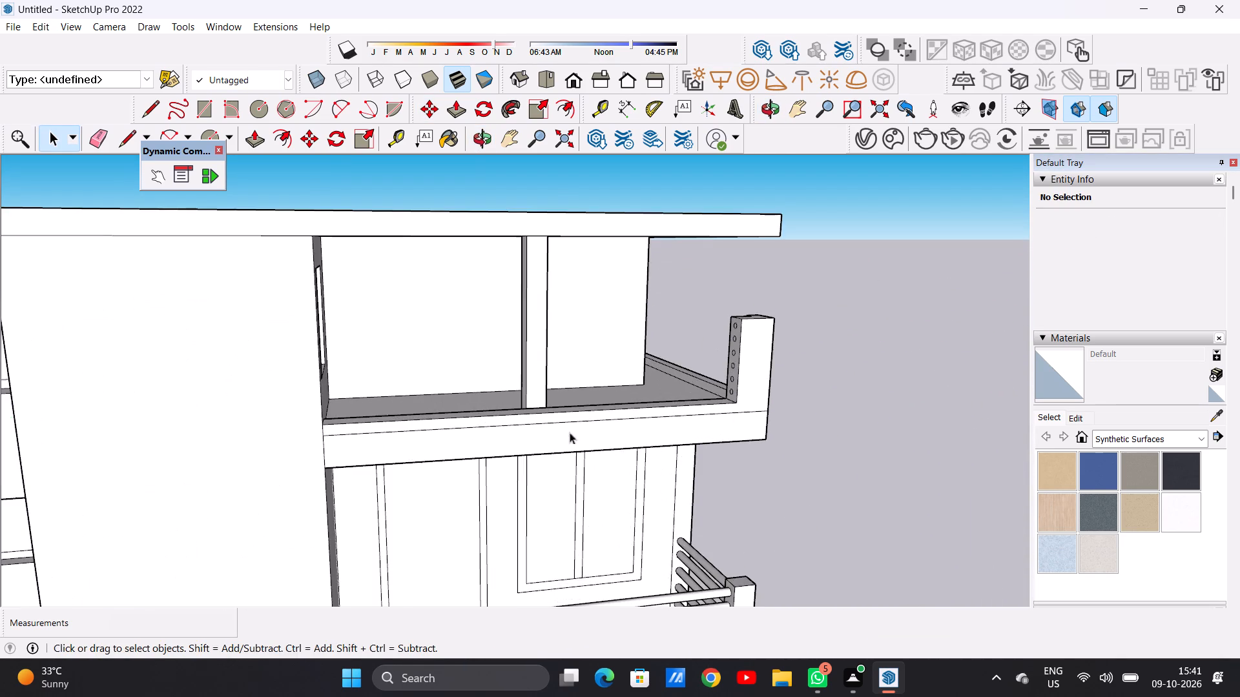
{"action": "middle_click_drag", "start_coordinate": [539, 418], "coordinate": [604, 525]}
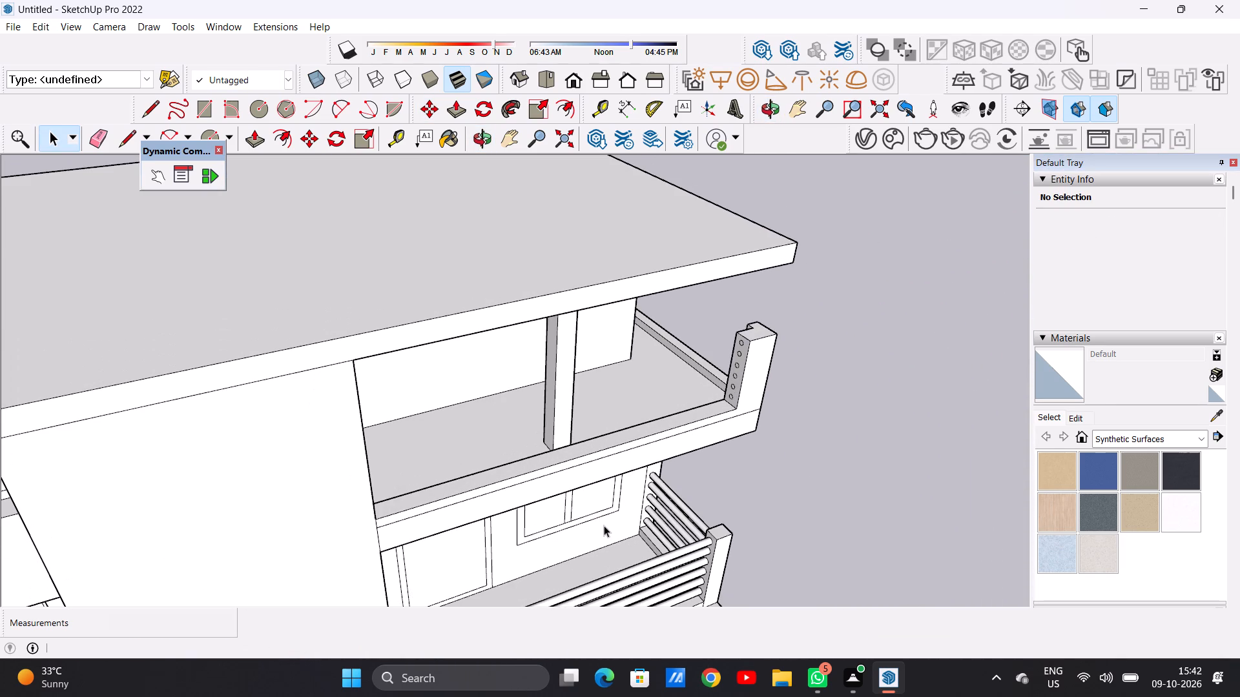
{"action": "scroll", "coordinate": [592, 476], "scroll_direction": "down", "scroll_amount": 2}
{"action": "middle_click_drag", "start_coordinate": [631, 486], "coordinate": [690, 391]}
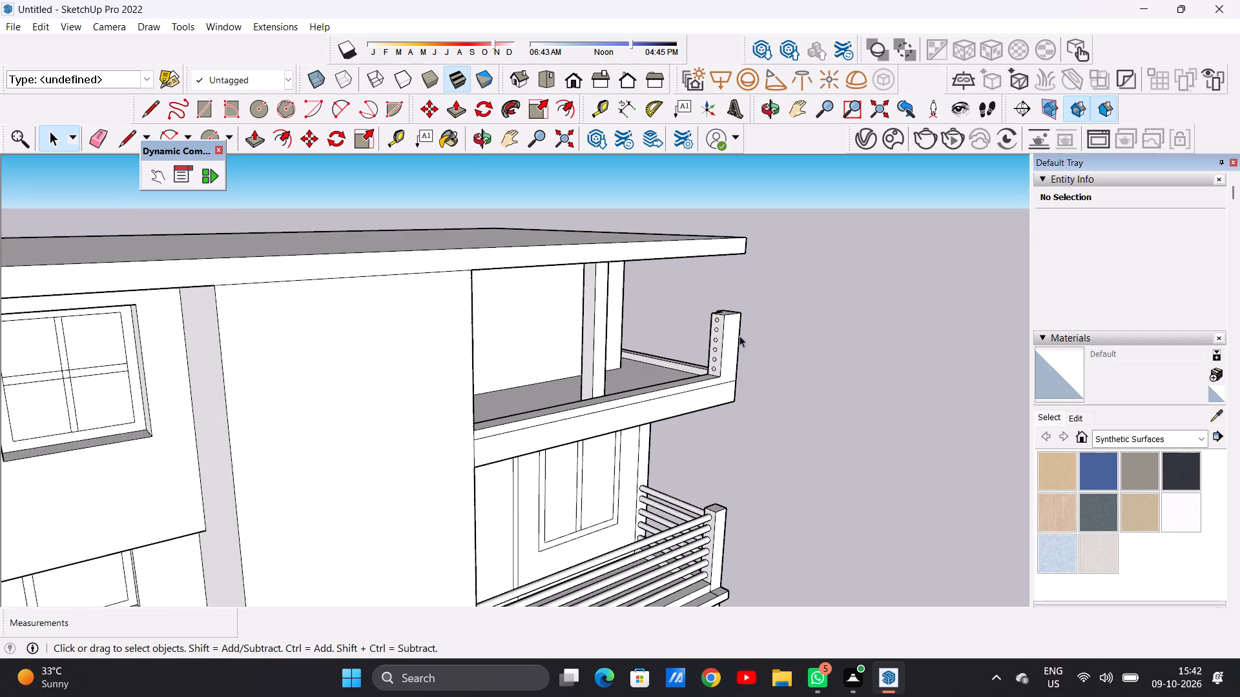
{"action": "scroll", "coordinate": [706, 288], "scroll_direction": "up", "scroll_amount": 5}
{"action": "scroll", "coordinate": [724, 354], "scroll_direction": "up", "scroll_amount": 15}
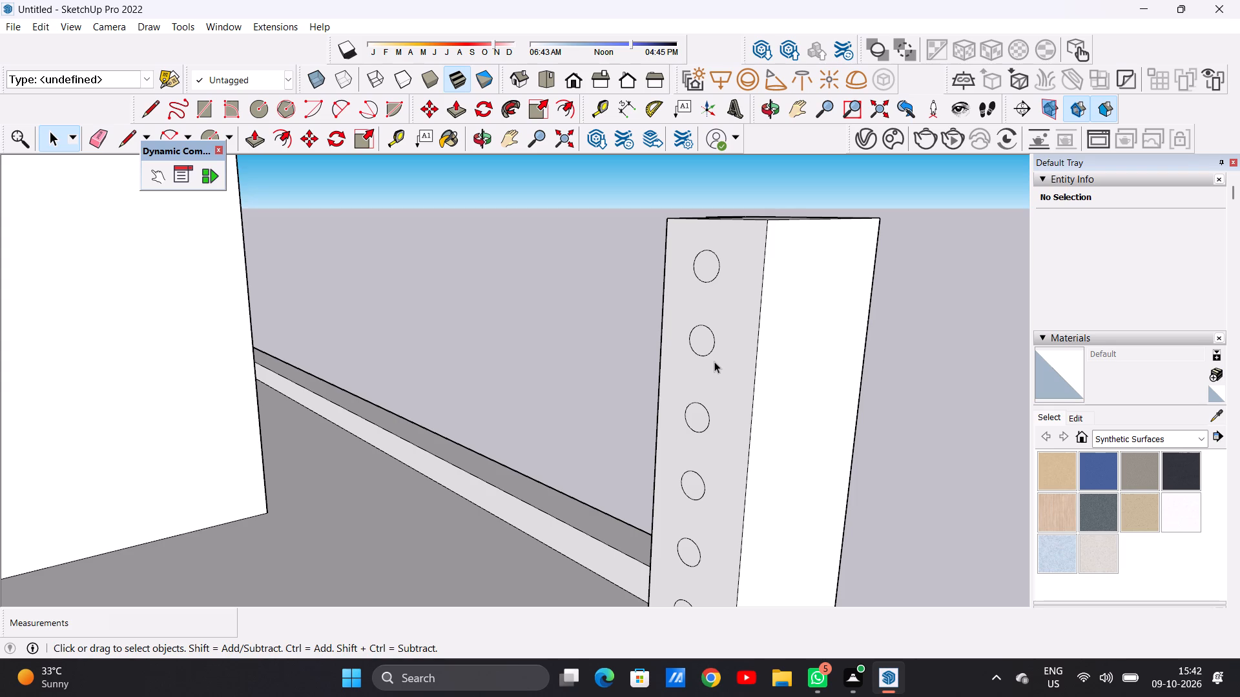
{"action": "key", "text": "p"}
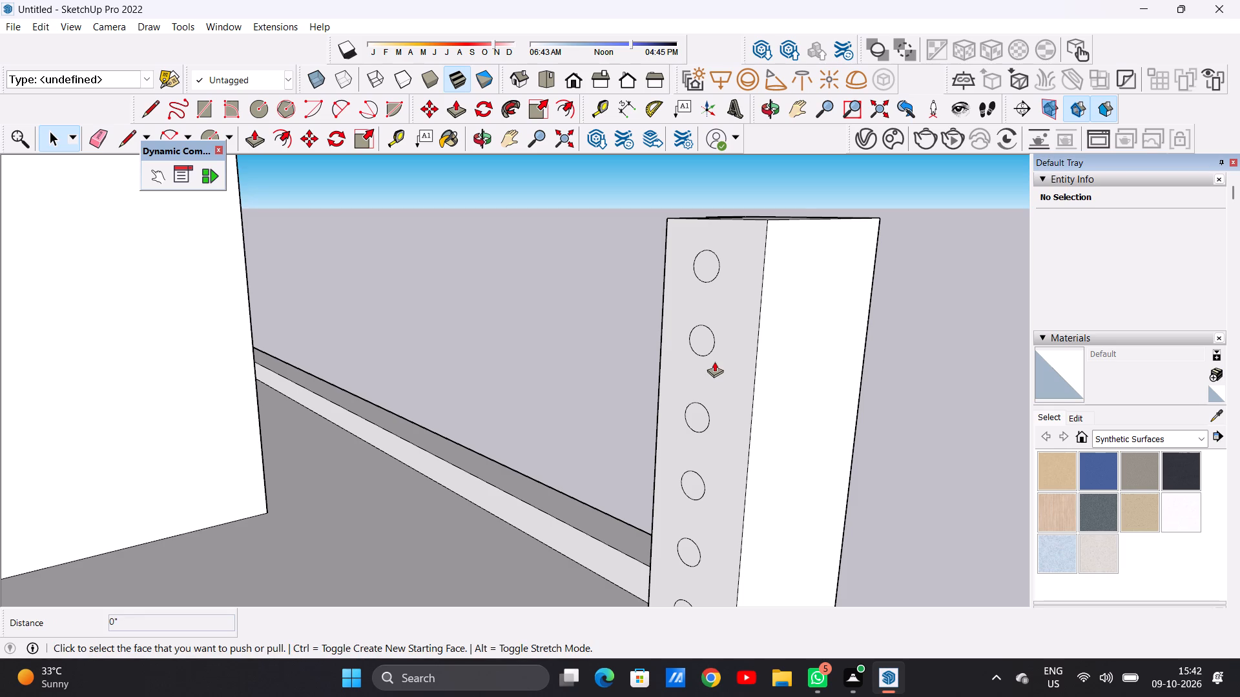
{"action": "left_click", "coordinate": [705, 263]}
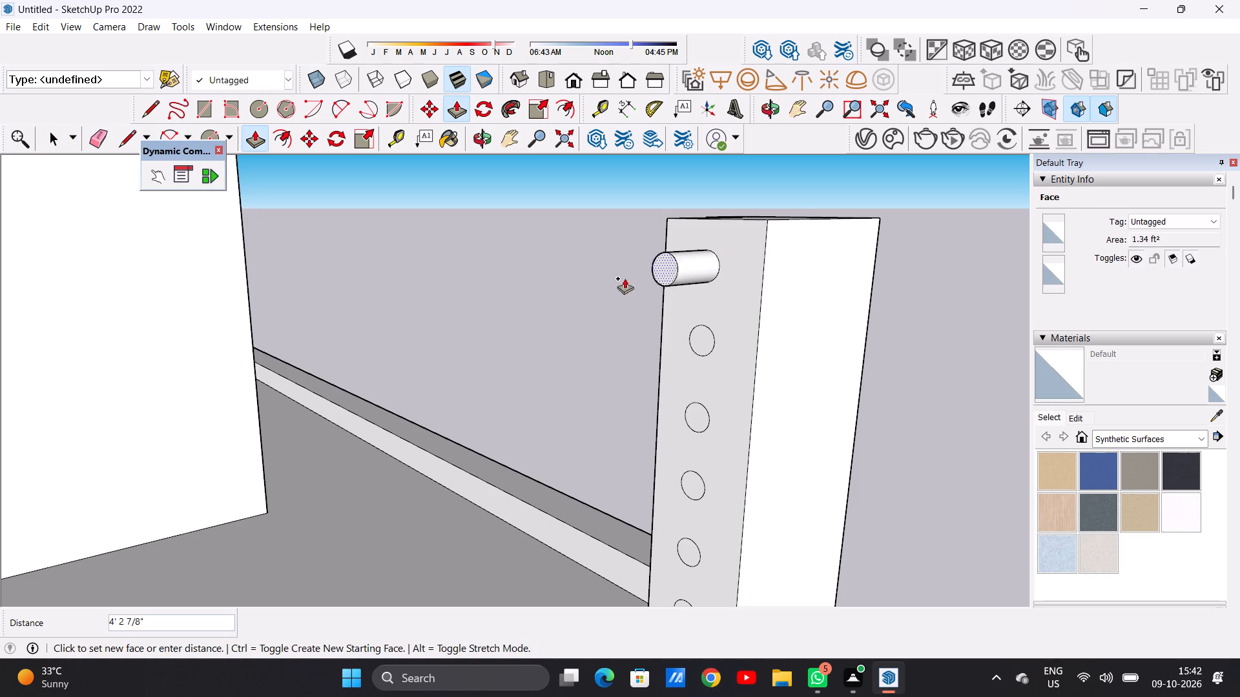
{"action": "scroll", "coordinate": [528, 338], "scroll_direction": "down", "scroll_amount": 10}
{"action": "middle_click_drag", "start_coordinate": [359, 371], "coordinate": [331, 382]}
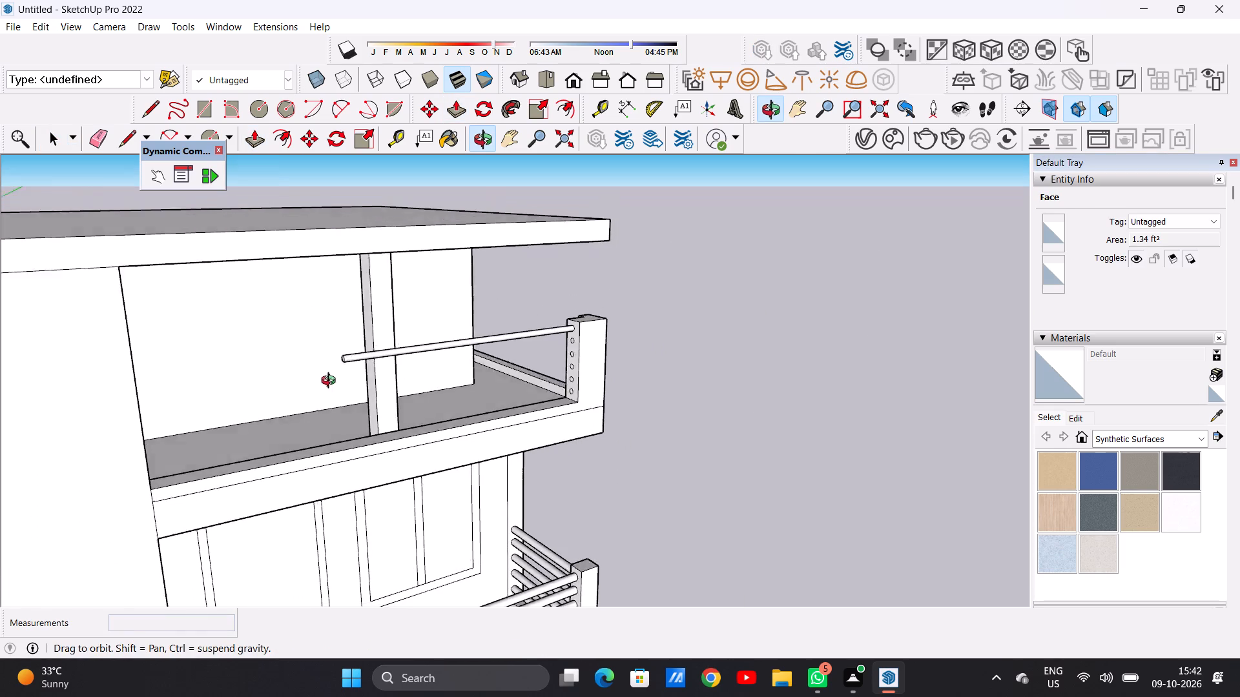
{"action": "middle_click_drag", "start_coordinate": [331, 382], "coordinate": [237, 364]}
{"action": "scroll", "coordinate": [282, 368], "scroll_direction": "down", "scroll_amount": 6}
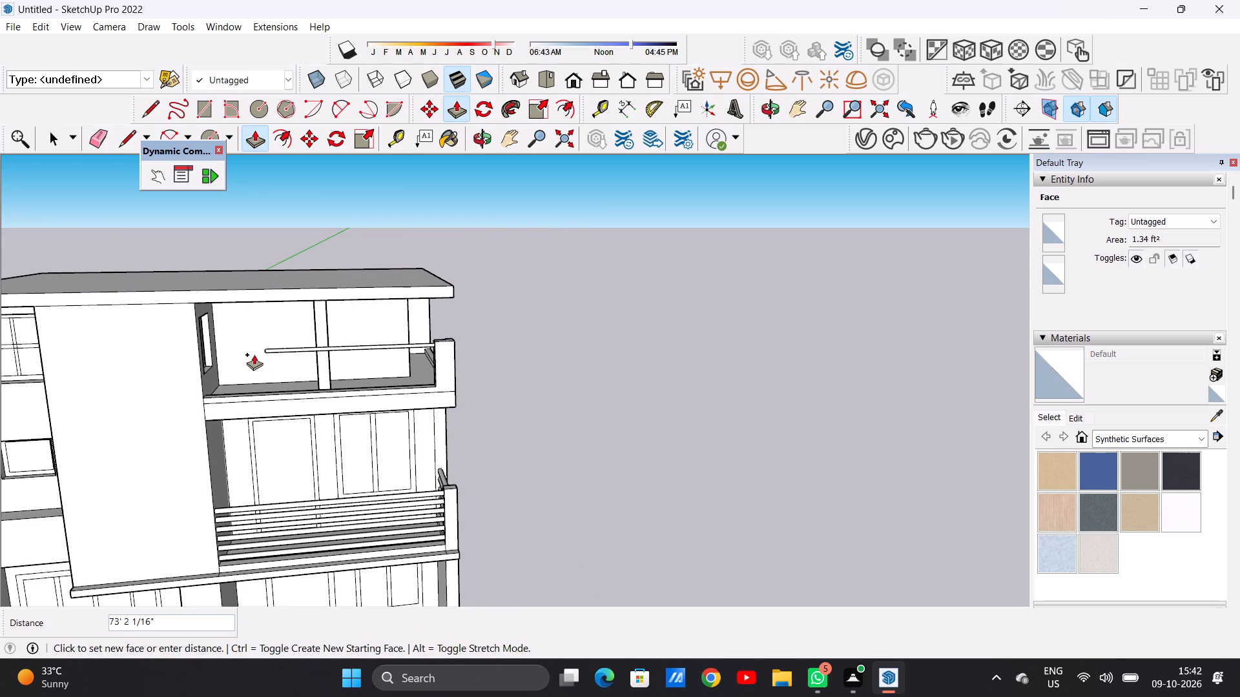
{"action": "scroll", "coordinate": [222, 349], "scroll_direction": "up", "scroll_amount": 18}
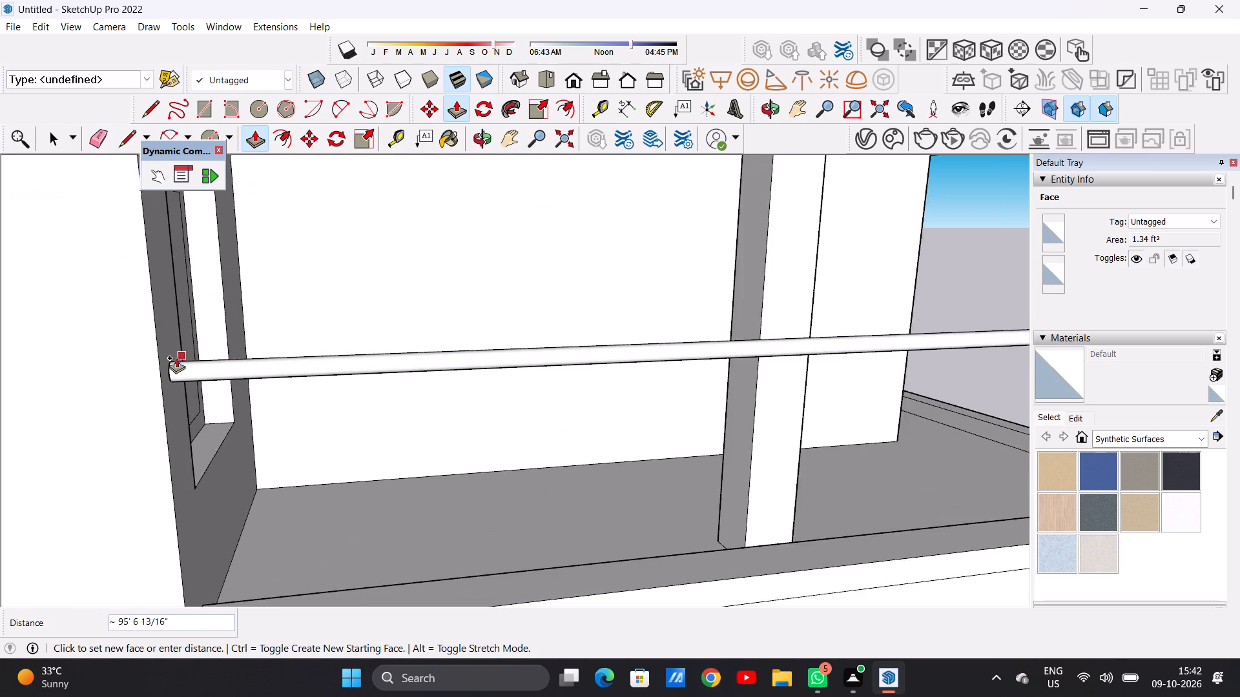
{"action": "scroll", "coordinate": [176, 358], "scroll_direction": "up", "scroll_amount": 3}
{"action": "left_click", "coordinate": [161, 348]}
{"action": "key", "text": "space"}
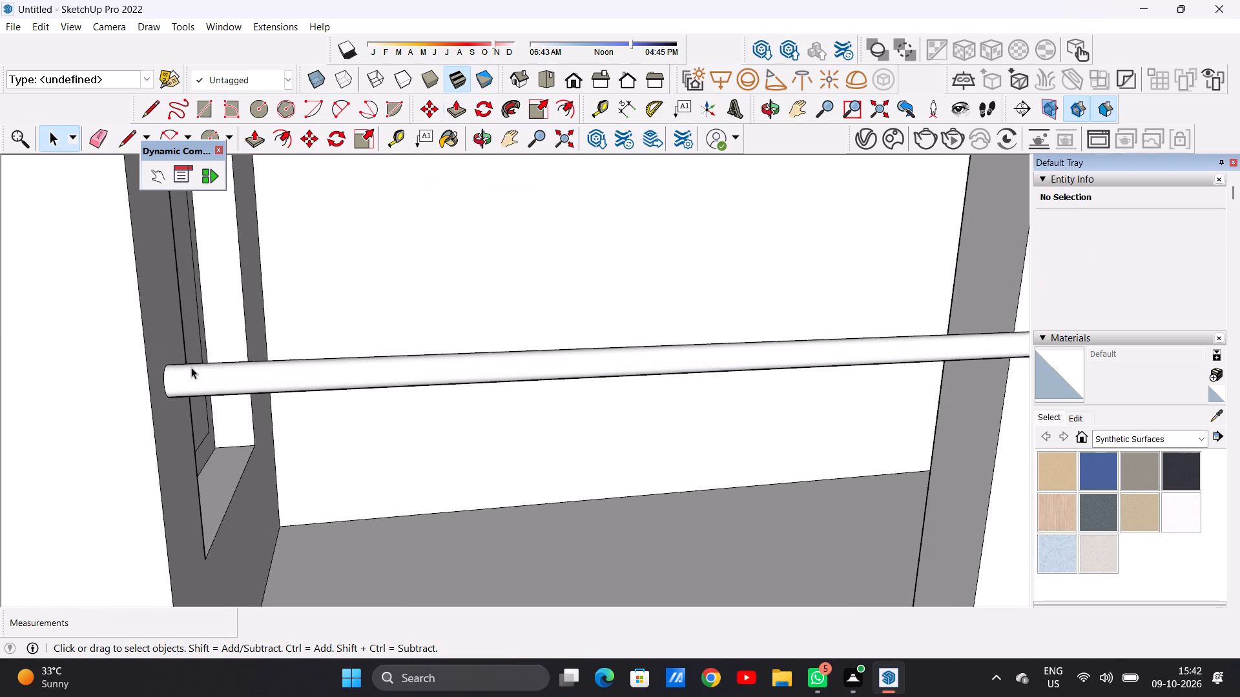
Draw a circle of about 11 5/8" radius on top of the lower balcony's front parapet, beneath the rails.
{"action": "scroll", "coordinate": [387, 419], "scroll_direction": "down", "scroll_amount": 20}
{"action": "scroll", "coordinate": [387, 419], "scroll_direction": "down", "scroll_amount": 2}
{"action": "middle_click_drag", "start_coordinate": [435, 510], "coordinate": [404, 532]}
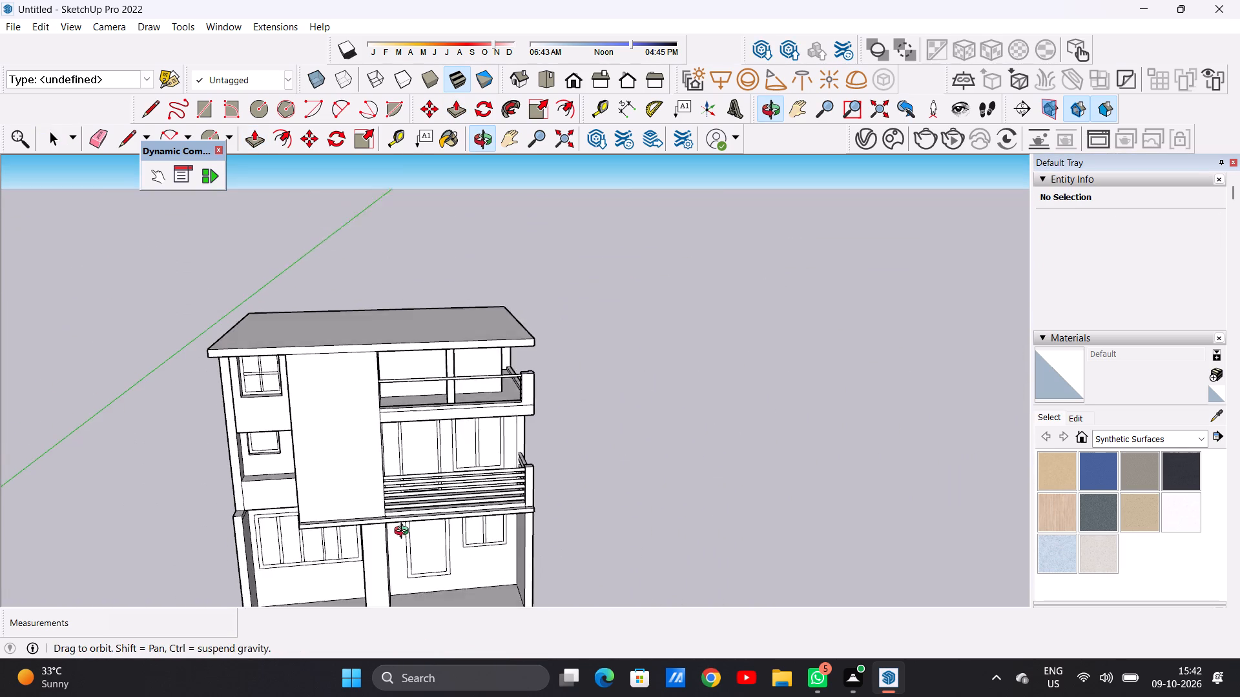
{"action": "middle_click_drag", "start_coordinate": [404, 532], "coordinate": [401, 561]}
{"action": "scroll", "coordinate": [420, 510], "scroll_direction": "up", "scroll_amount": 19}
{"action": "middle_click_drag", "start_coordinate": [411, 477], "coordinate": [405, 505]}
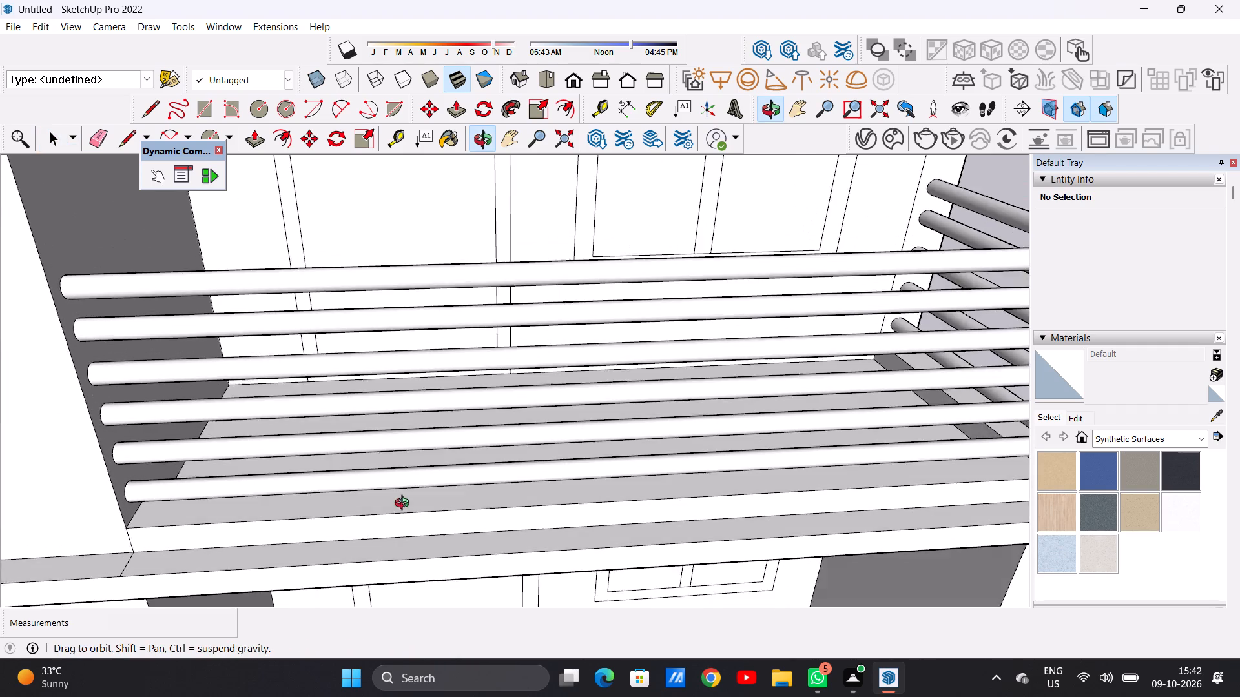
{"action": "middle_click_drag", "start_coordinate": [405, 505], "coordinate": [381, 549]}
{"action": "scroll", "coordinate": [411, 466], "scroll_direction": "down", "scroll_amount": 6}
{"action": "middle_click_drag", "start_coordinate": [442, 490], "coordinate": [433, 534]}
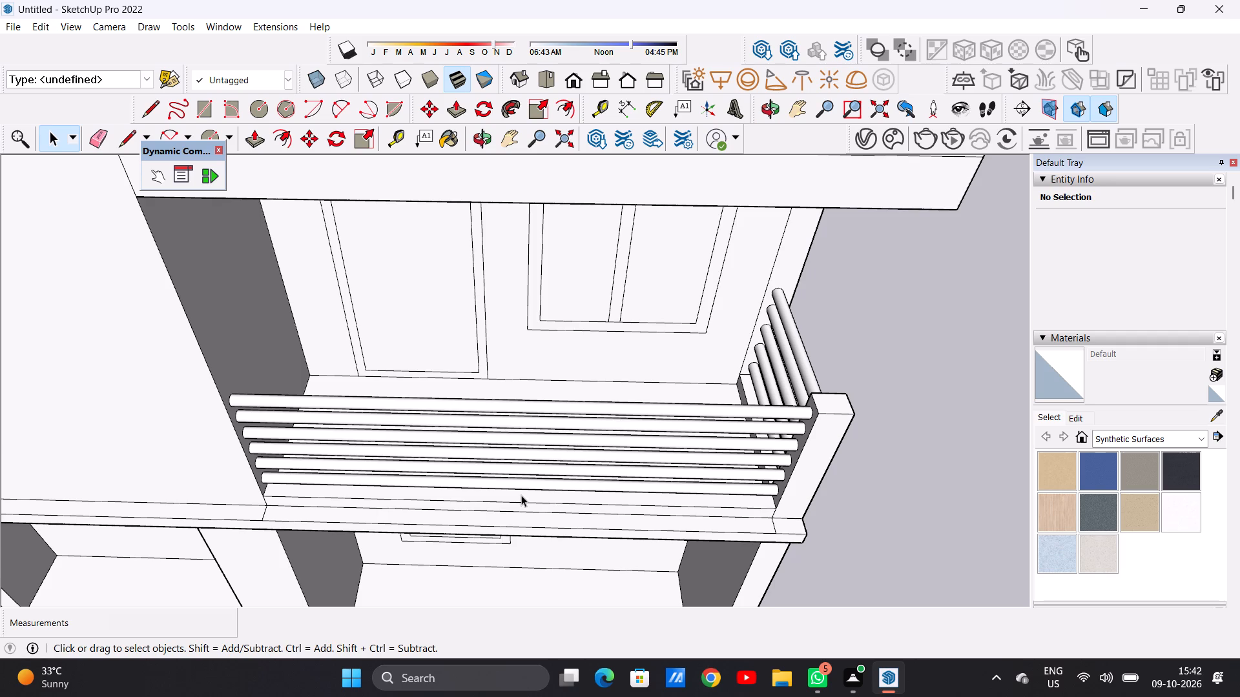
{"action": "scroll", "coordinate": [349, 500], "scroll_direction": "up", "scroll_amount": 6}
{"action": "middle_click_drag", "start_coordinate": [351, 487], "coordinate": [351, 469]}
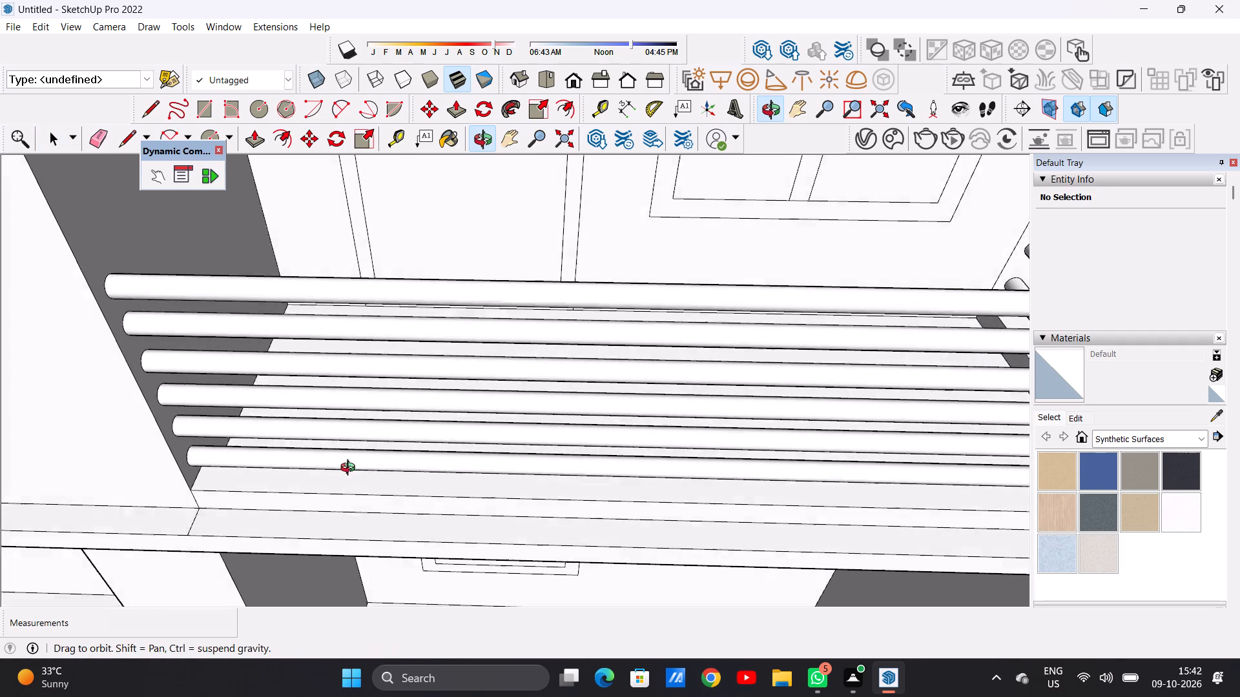
{"action": "middle_click_drag", "start_coordinate": [351, 469], "coordinate": [355, 439]}
{"action": "middle_click_drag", "start_coordinate": [394, 481], "coordinate": [377, 506]}
{"action": "scroll", "coordinate": [401, 486], "scroll_direction": "down", "scroll_amount": 3}
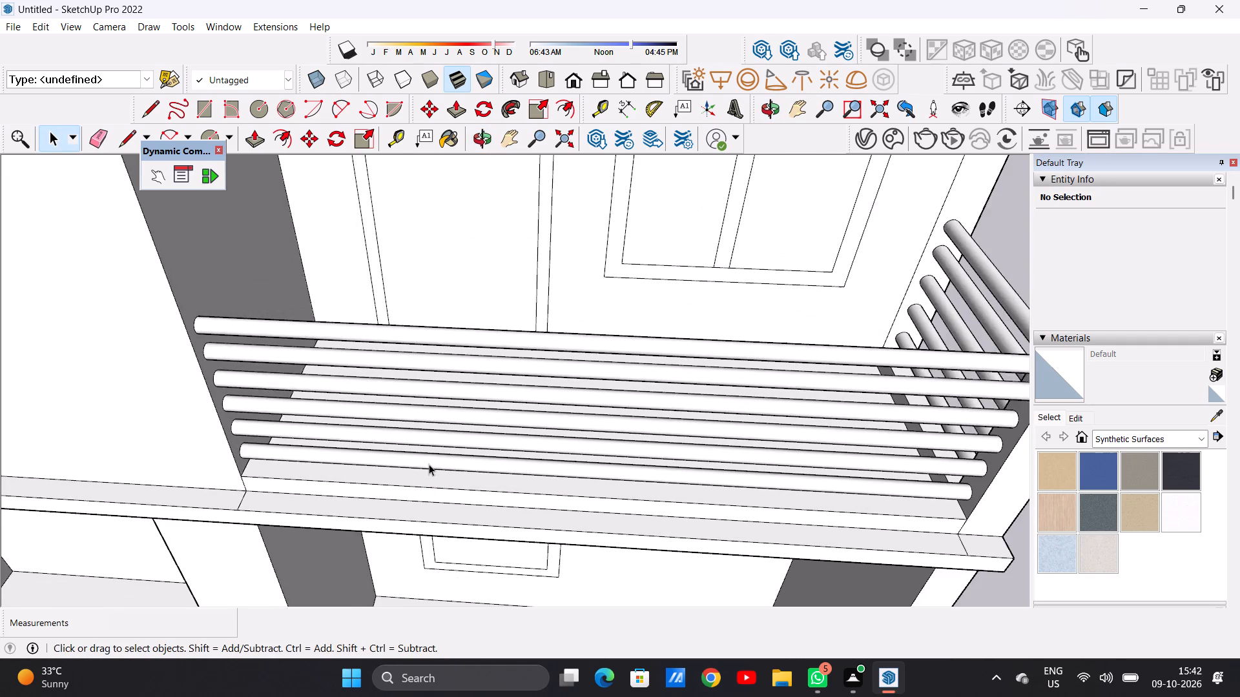
{"action": "scroll", "coordinate": [429, 464], "scroll_direction": "down", "scroll_amount": 3}
{"action": "scroll", "coordinate": [463, 478], "scroll_direction": "up", "scroll_amount": 5}
{"action": "middle_click_drag", "start_coordinate": [501, 505], "coordinate": [512, 516]}
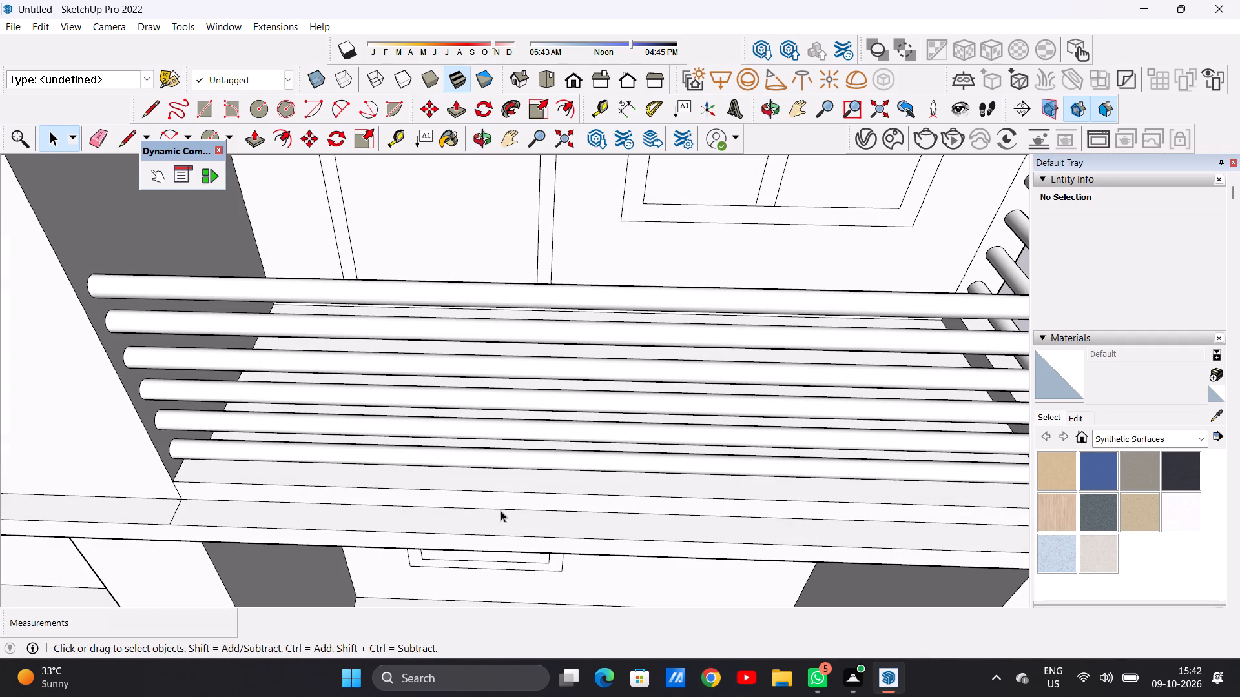
{"action": "key", "text": "c"}
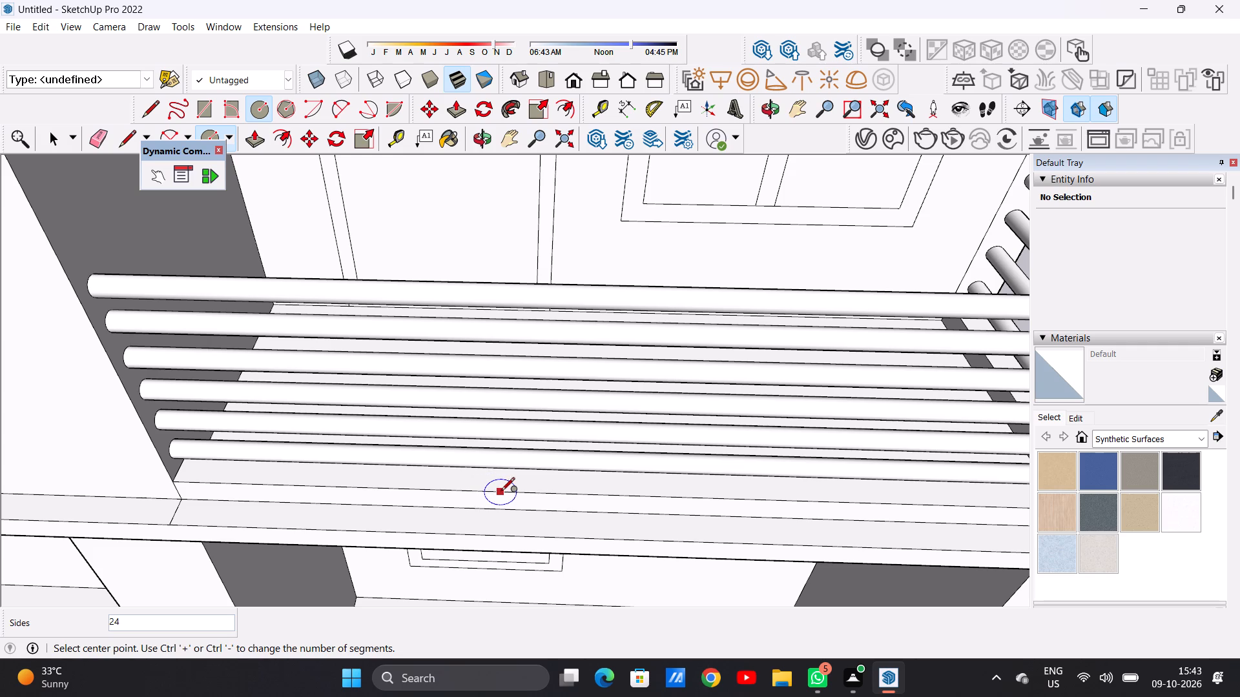
{"action": "middle_click_drag", "start_coordinate": [484, 516], "coordinate": [487, 476]}
{"action": "scroll", "coordinate": [499, 469], "scroll_direction": "up", "scroll_amount": 6}
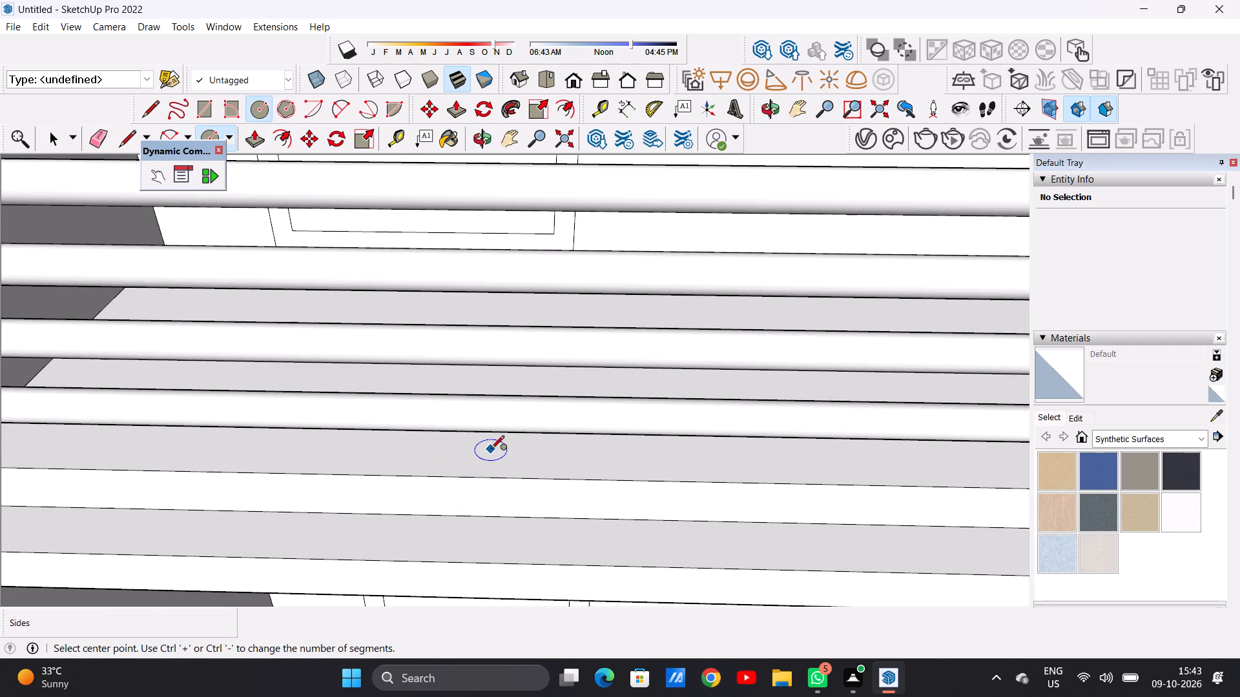
{"action": "left_click", "coordinate": [491, 450]}
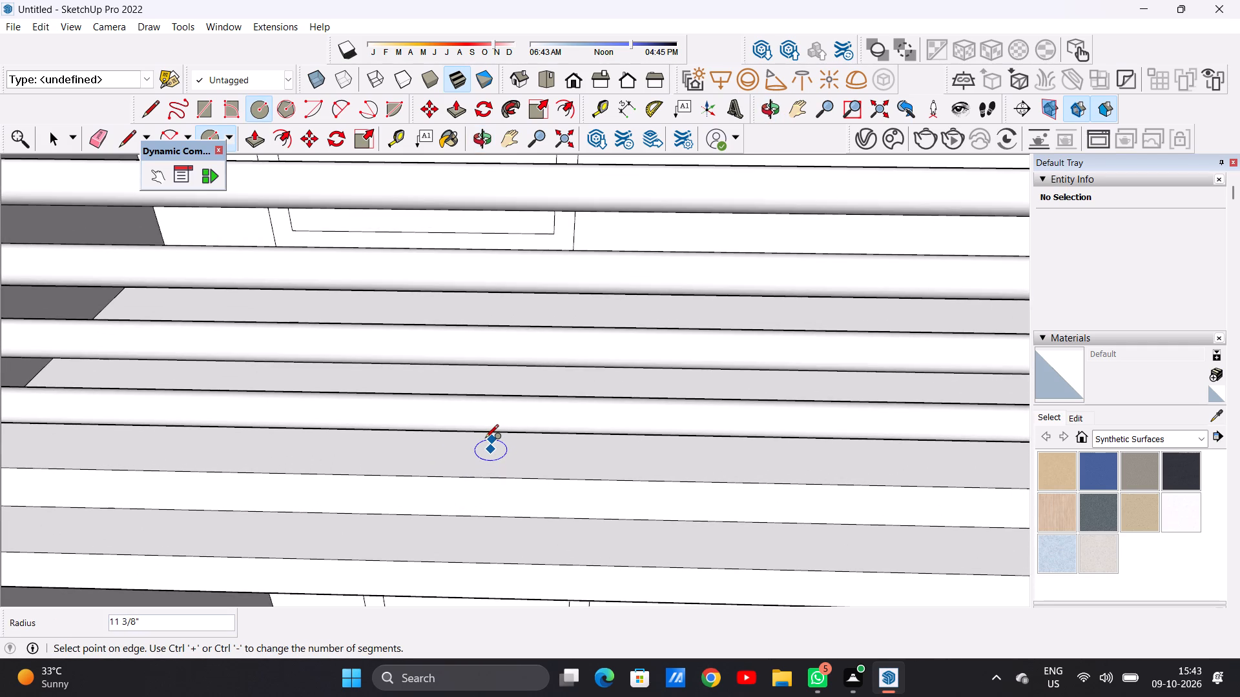
{"action": "left_click", "coordinate": [487, 439]}
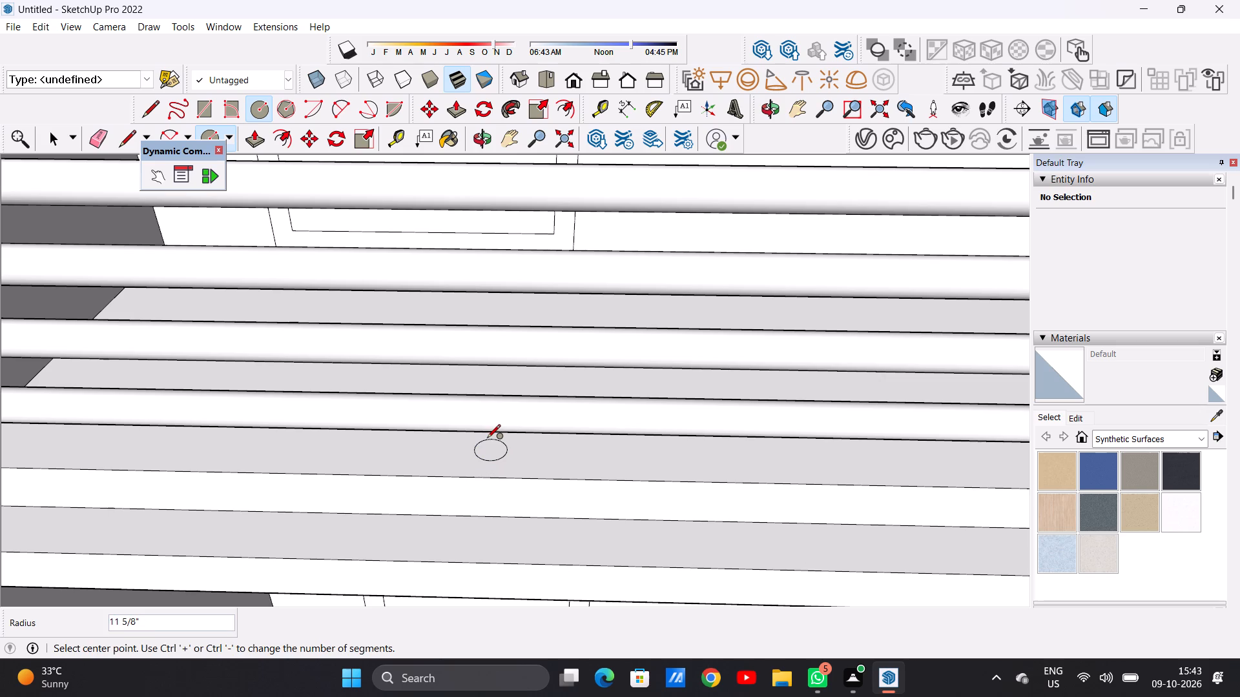
{"action": "key", "text": "space"}
Push/Pull the new circle up about 24' 4" to the lower balcony's top rail as a round upright.
{"action": "key", "text": "p"}
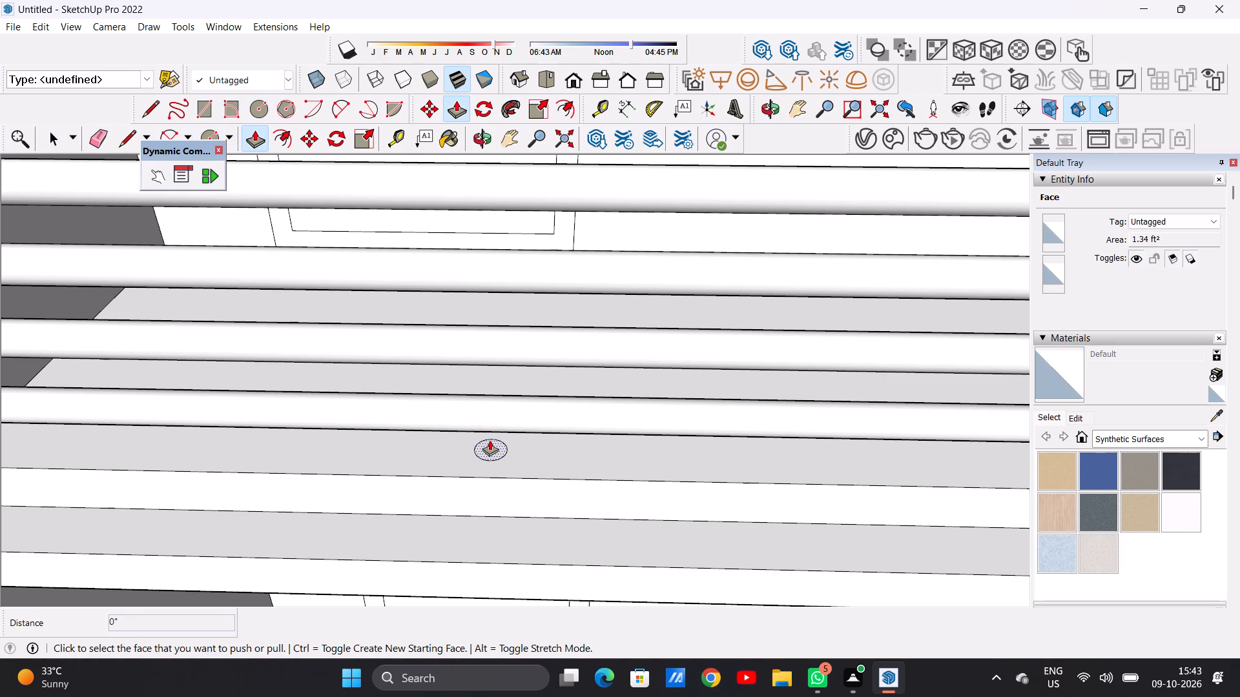
{"action": "left_click", "coordinate": [488, 442]}
{"action": "scroll", "coordinate": [489, 333], "scroll_direction": "down", "scroll_amount": 13}
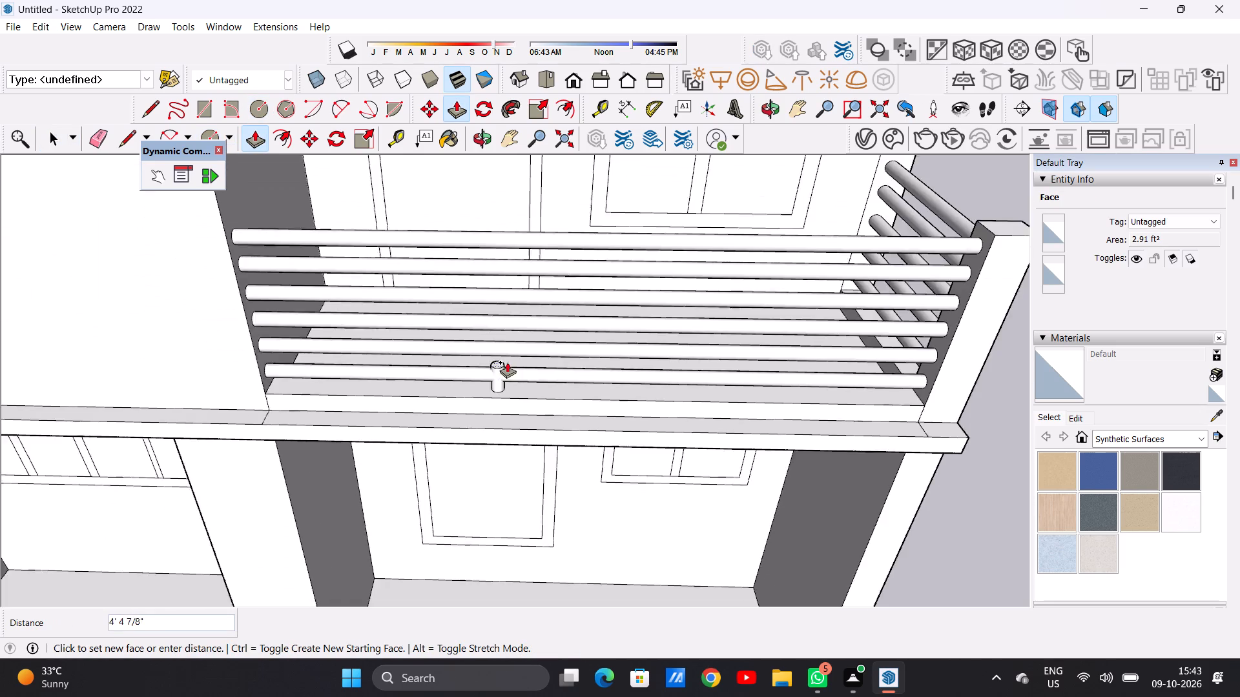
{"action": "scroll", "coordinate": [507, 362], "scroll_direction": "down", "scroll_amount": 3}
{"action": "scroll", "coordinate": [507, 294], "scroll_direction": "up", "scroll_amount": 12}
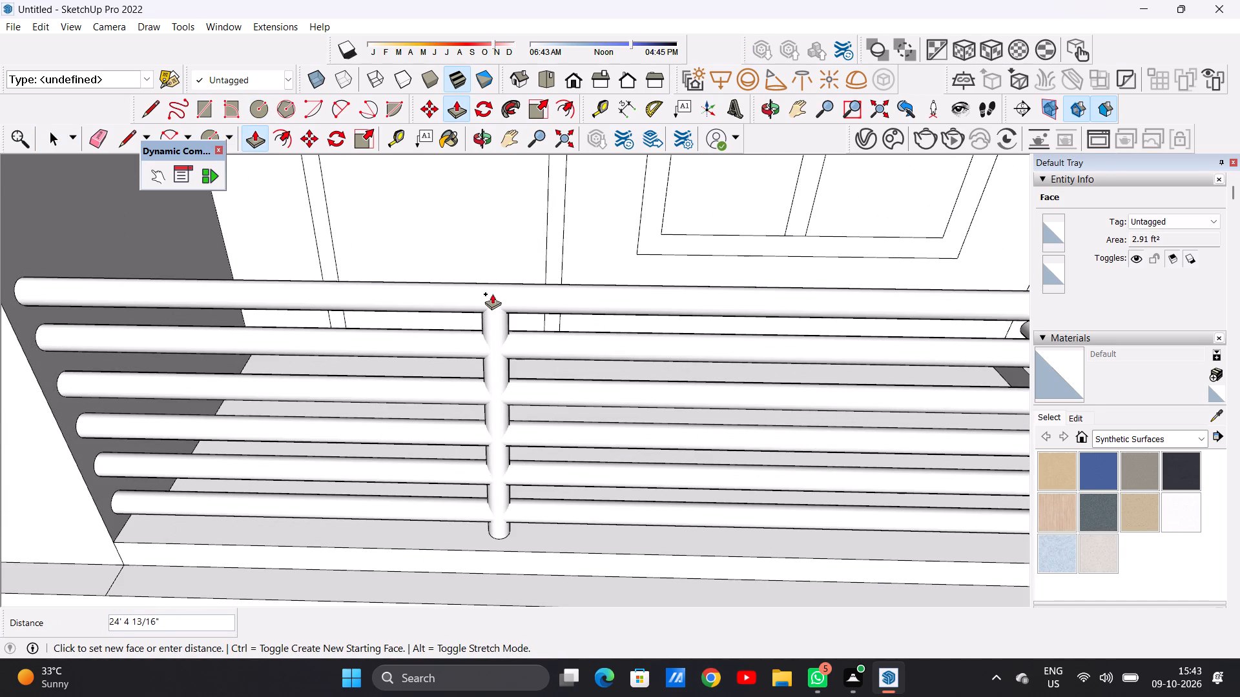
{"action": "left_click", "coordinate": [492, 294]}
{"action": "key", "text": "space"}
Examine the lower balcony railing with its upright, the front facade, and the top floor's front parapet from several angles.
{"action": "scroll", "coordinate": [534, 491], "scroll_direction": "down", "scroll_amount": 3}
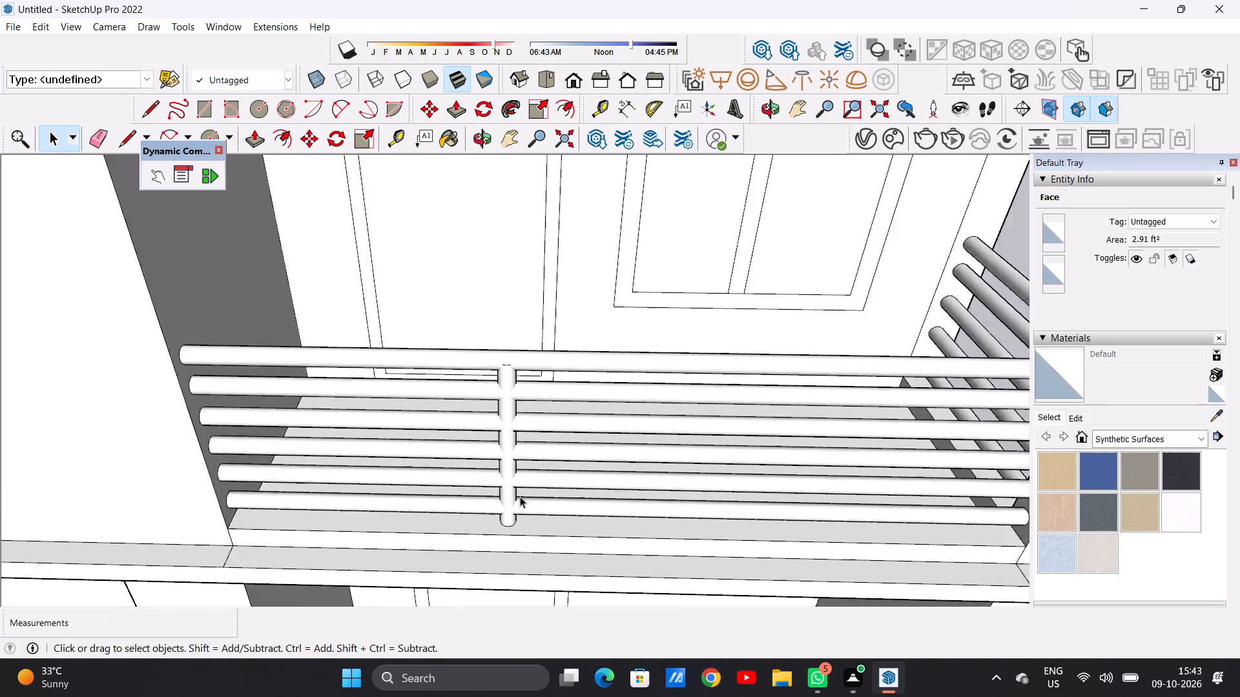
{"action": "scroll", "coordinate": [520, 496], "scroll_direction": "down", "scroll_amount": 17}
{"action": "middle_click_drag", "start_coordinate": [512, 472], "coordinate": [508, 378]}
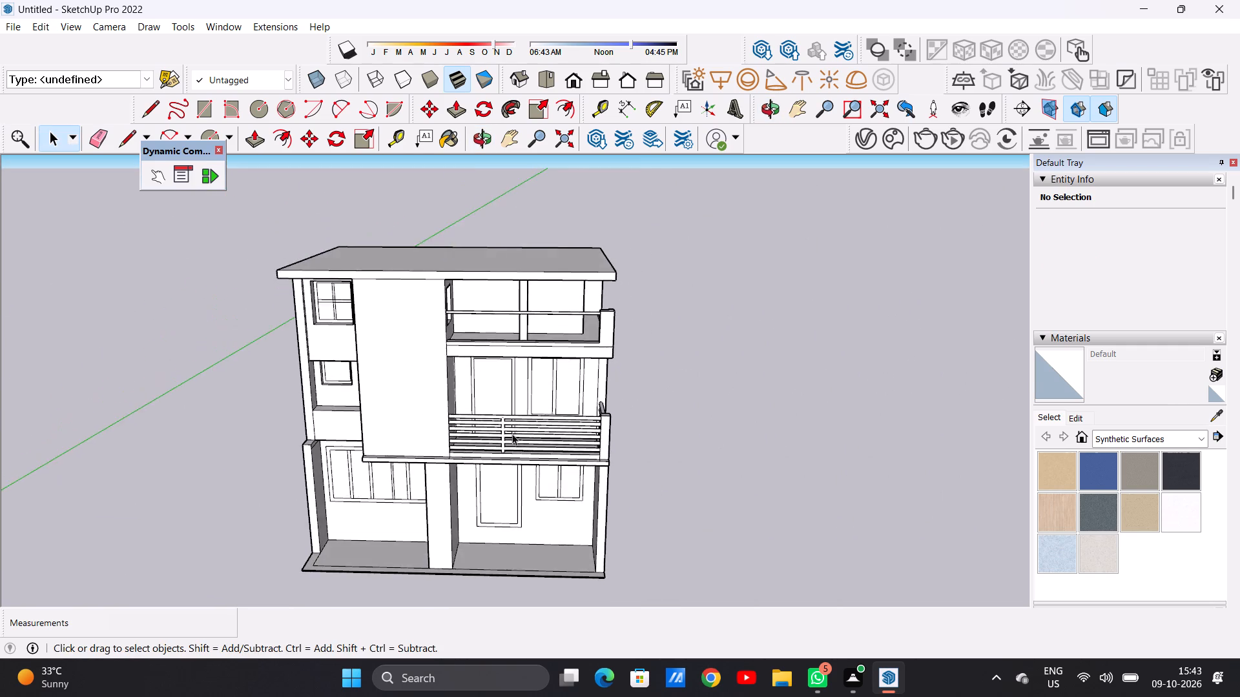
{"action": "scroll", "coordinate": [508, 442], "scroll_direction": "up", "scroll_amount": 13}
{"action": "scroll", "coordinate": [447, 458], "scroll_direction": "down", "scroll_amount": 3}
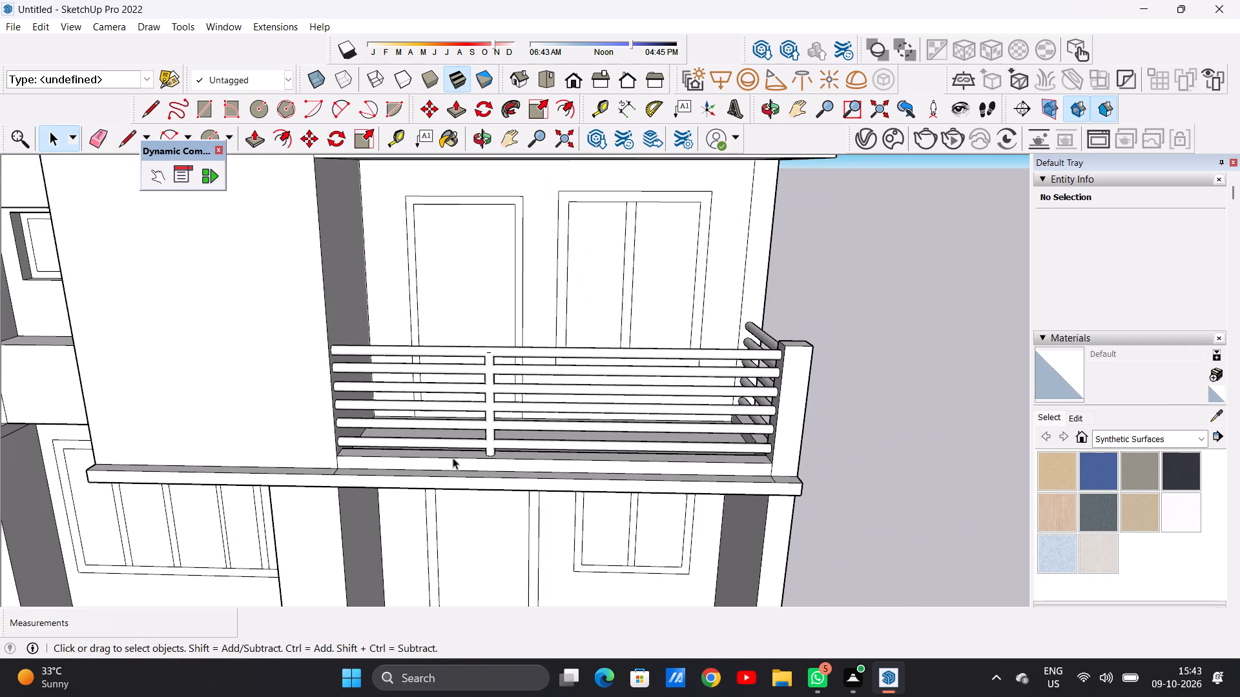
{"action": "scroll", "coordinate": [512, 461], "scroll_direction": "down", "scroll_amount": 4}
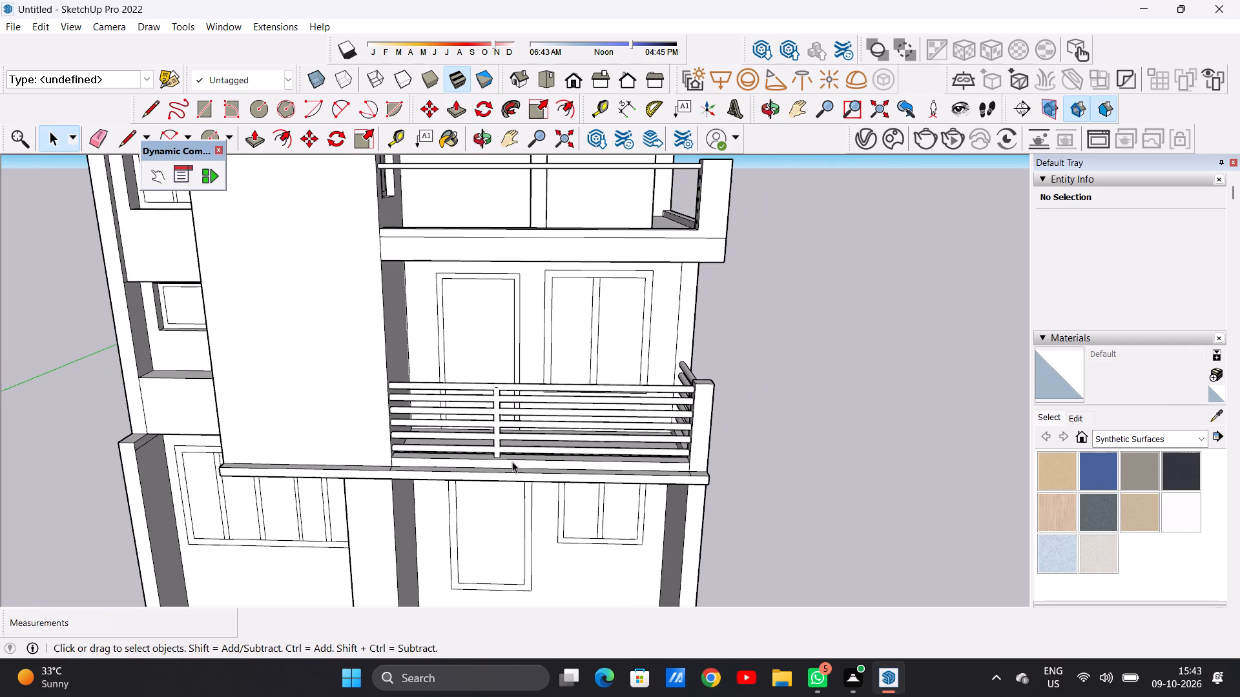
{"action": "middle_click_drag", "start_coordinate": [522, 478], "coordinate": [533, 438]}
{"action": "scroll", "coordinate": [498, 445], "scroll_direction": "down", "scroll_amount": 2}
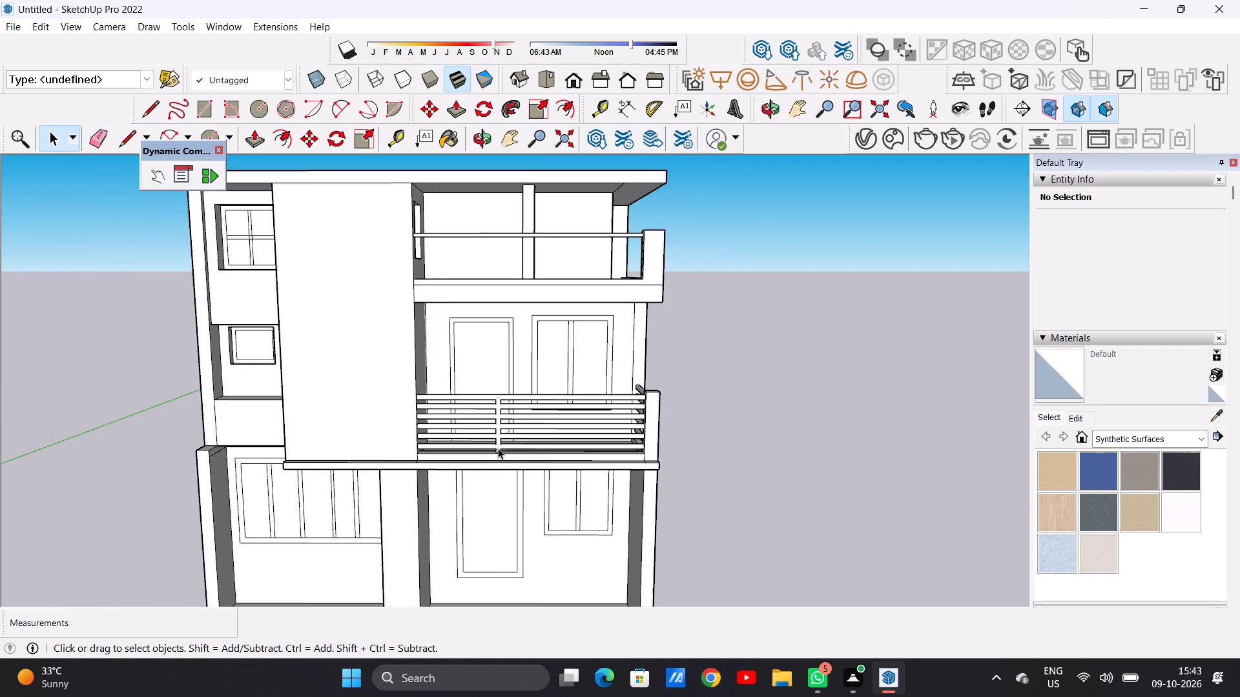
{"action": "scroll", "coordinate": [498, 448], "scroll_direction": "down", "scroll_amount": 5}
{"action": "scroll", "coordinate": [523, 498], "scroll_direction": "down", "scroll_amount": 3}
{"action": "scroll", "coordinate": [524, 512], "scroll_direction": "up", "scroll_amount": 1}
{"action": "scroll", "coordinate": [524, 512], "scroll_direction": "down", "scroll_amount": 2}
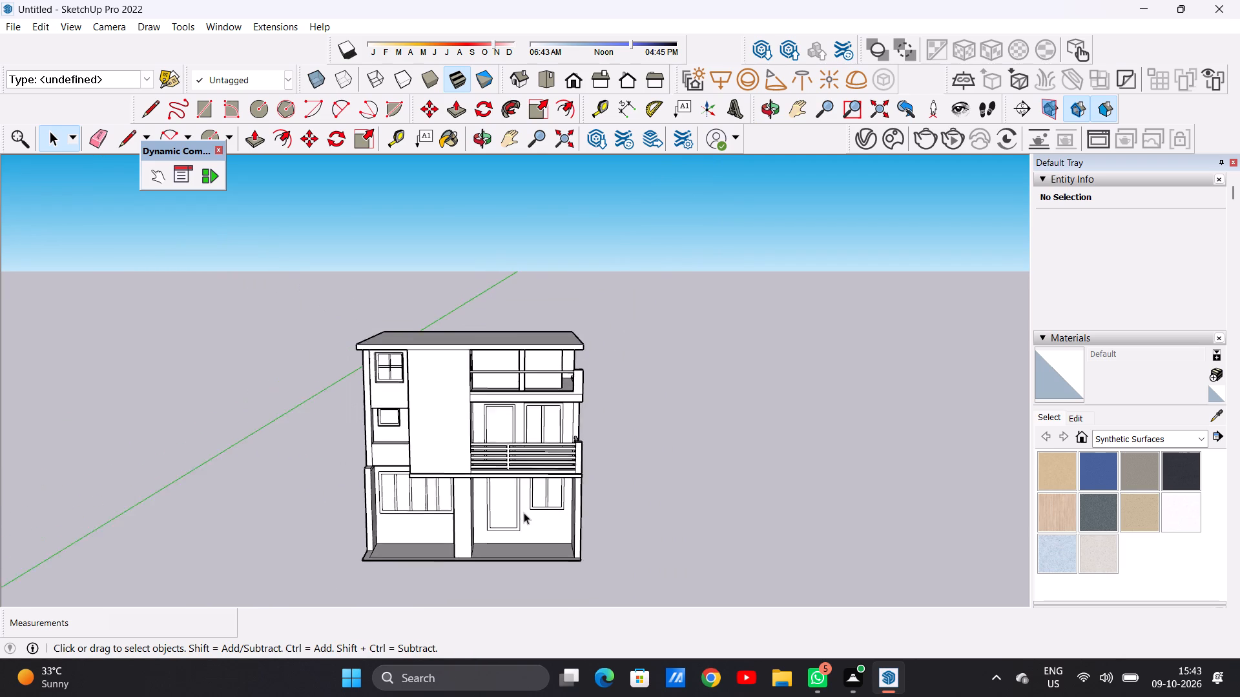
{"action": "scroll", "coordinate": [524, 512], "scroll_direction": "down", "scroll_amount": 1}
{"action": "scroll", "coordinate": [533, 407], "scroll_direction": "up", "scroll_amount": 9}
{"action": "middle_click_drag", "start_coordinate": [528, 397], "coordinate": [537, 461]}
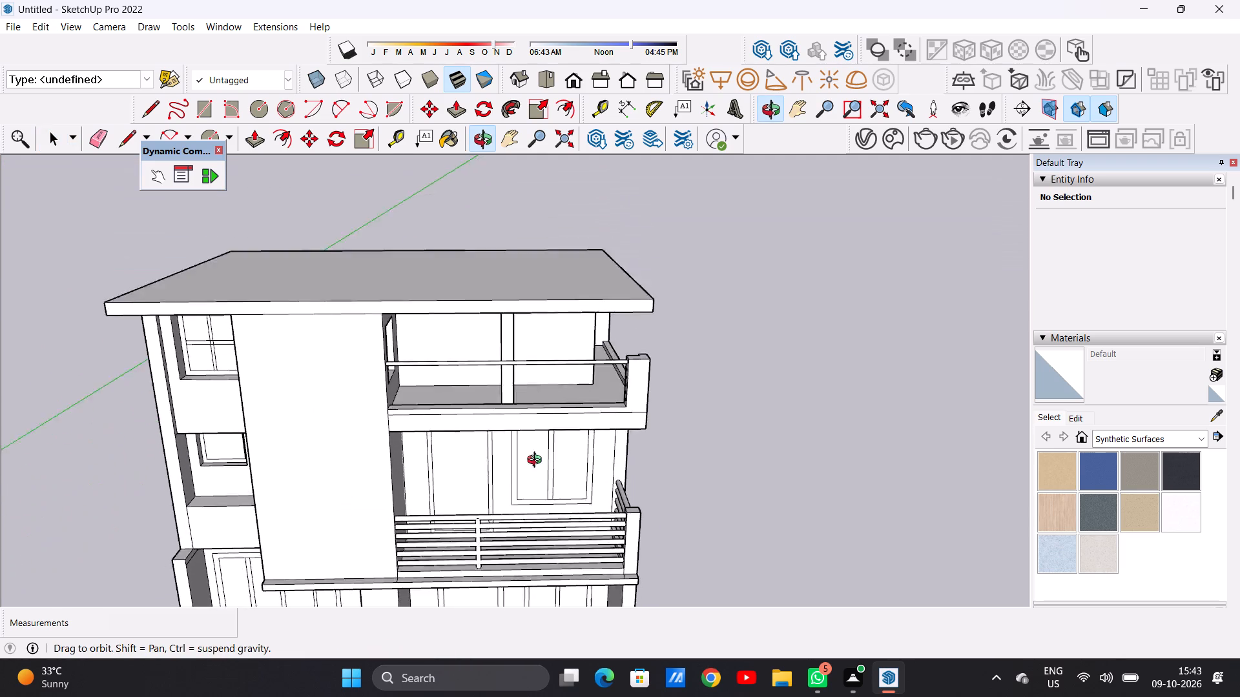
{"action": "middle_click_drag", "start_coordinate": [537, 461], "coordinate": [542, 546]}
{"action": "scroll", "coordinate": [597, 427], "scroll_direction": "up", "scroll_amount": 3}
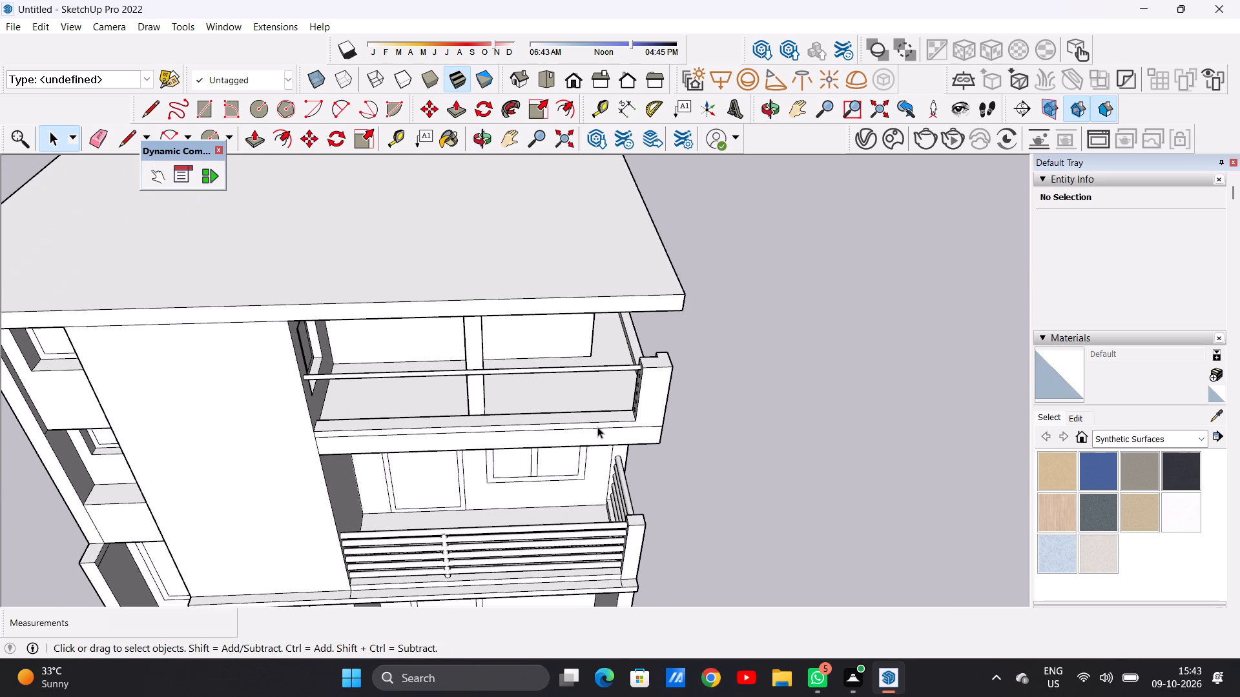
{"action": "middle_click_drag", "start_coordinate": [597, 427], "coordinate": [594, 470]}
{"action": "scroll", "coordinate": [453, 441], "scroll_direction": "up", "scroll_amount": 6}
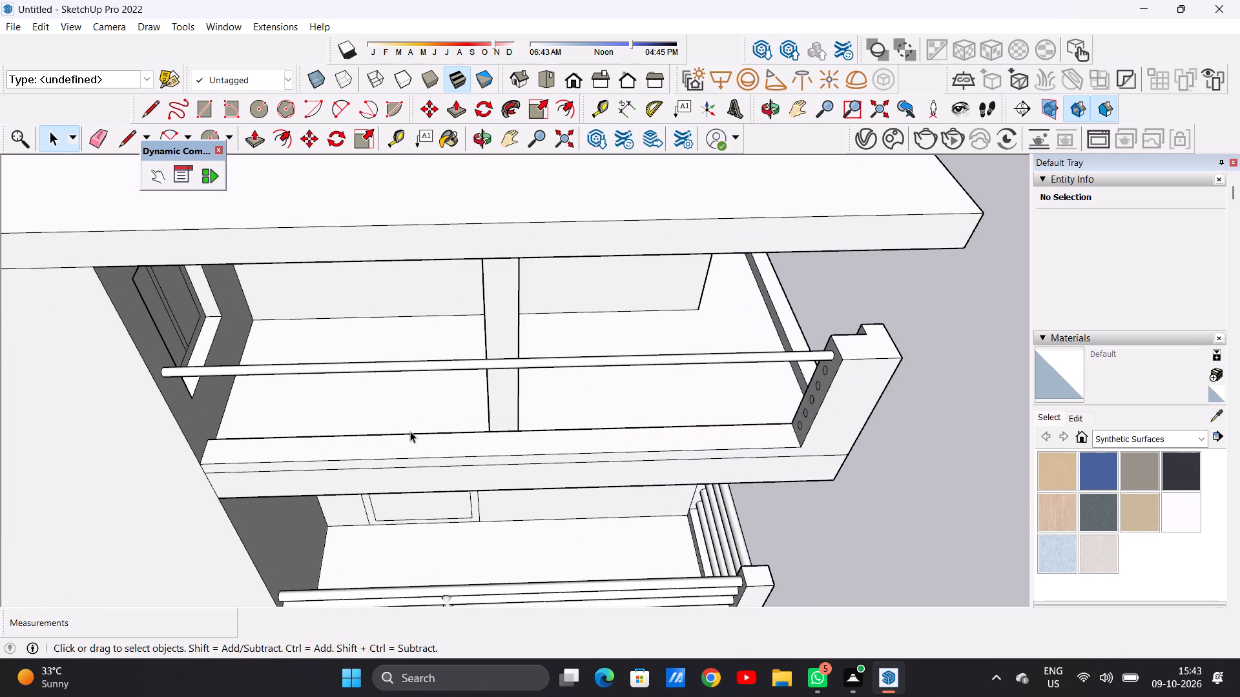
{"action": "middle_click_drag", "start_coordinate": [398, 443], "coordinate": [391, 454]}
{"action": "scroll", "coordinate": [391, 454], "scroll_direction": "up", "scroll_amount": 6}
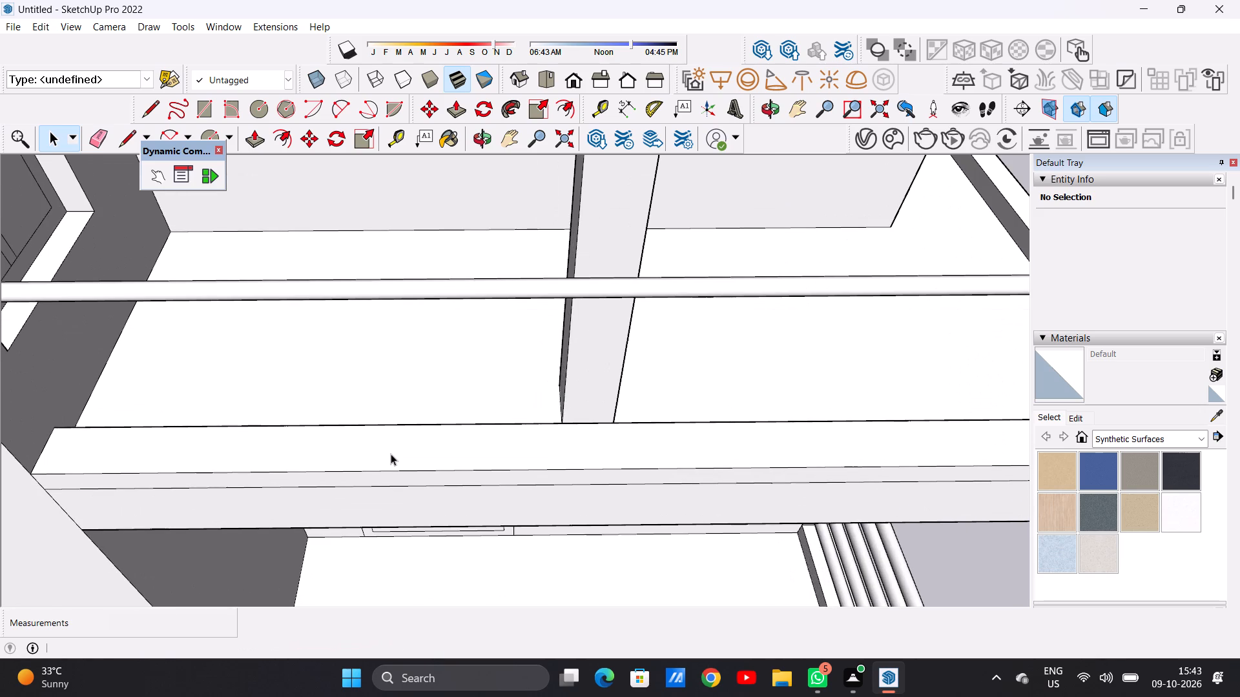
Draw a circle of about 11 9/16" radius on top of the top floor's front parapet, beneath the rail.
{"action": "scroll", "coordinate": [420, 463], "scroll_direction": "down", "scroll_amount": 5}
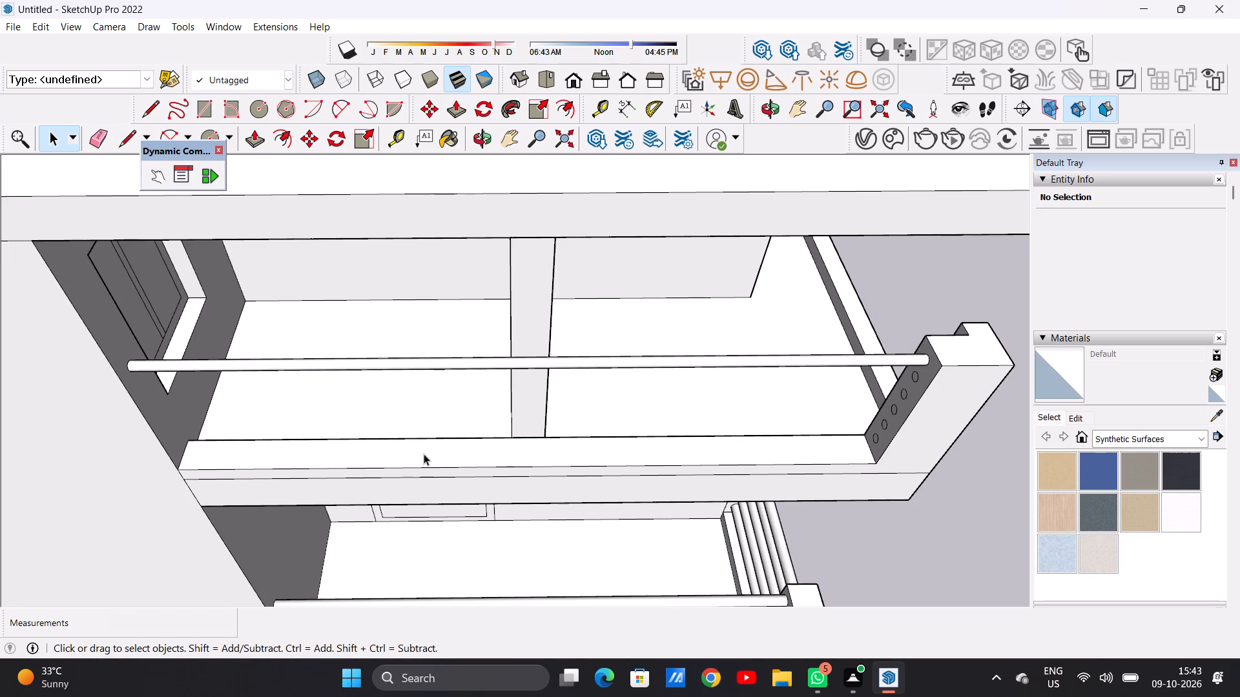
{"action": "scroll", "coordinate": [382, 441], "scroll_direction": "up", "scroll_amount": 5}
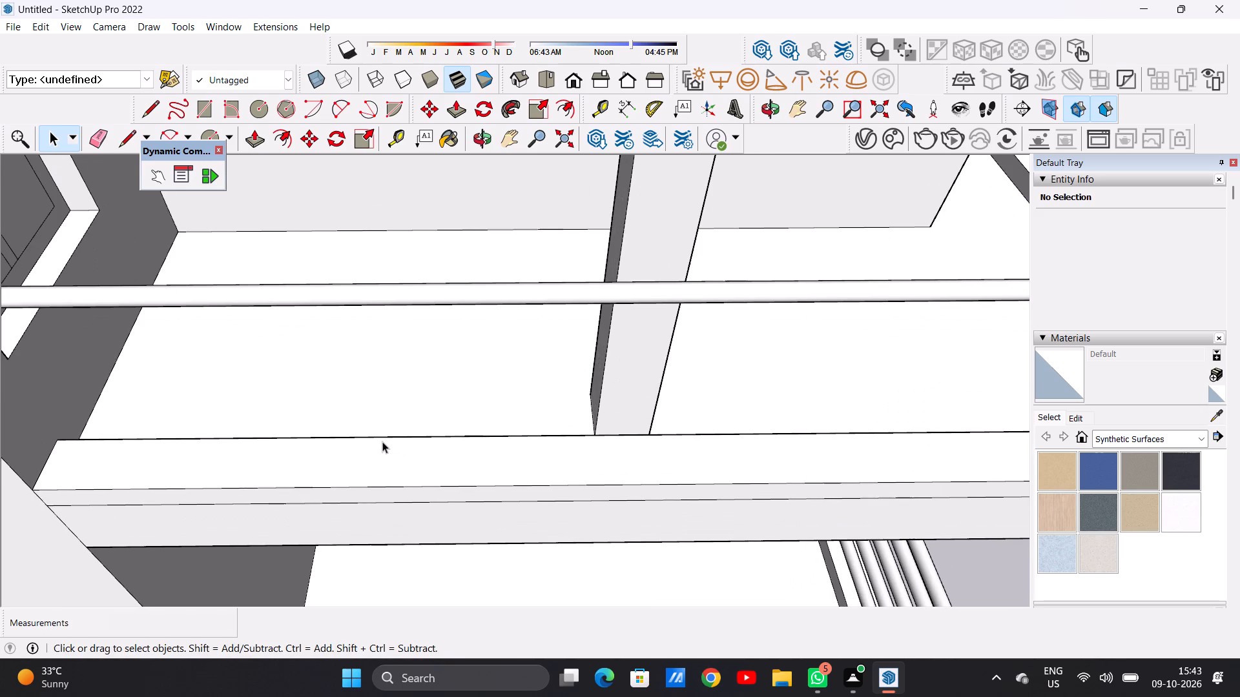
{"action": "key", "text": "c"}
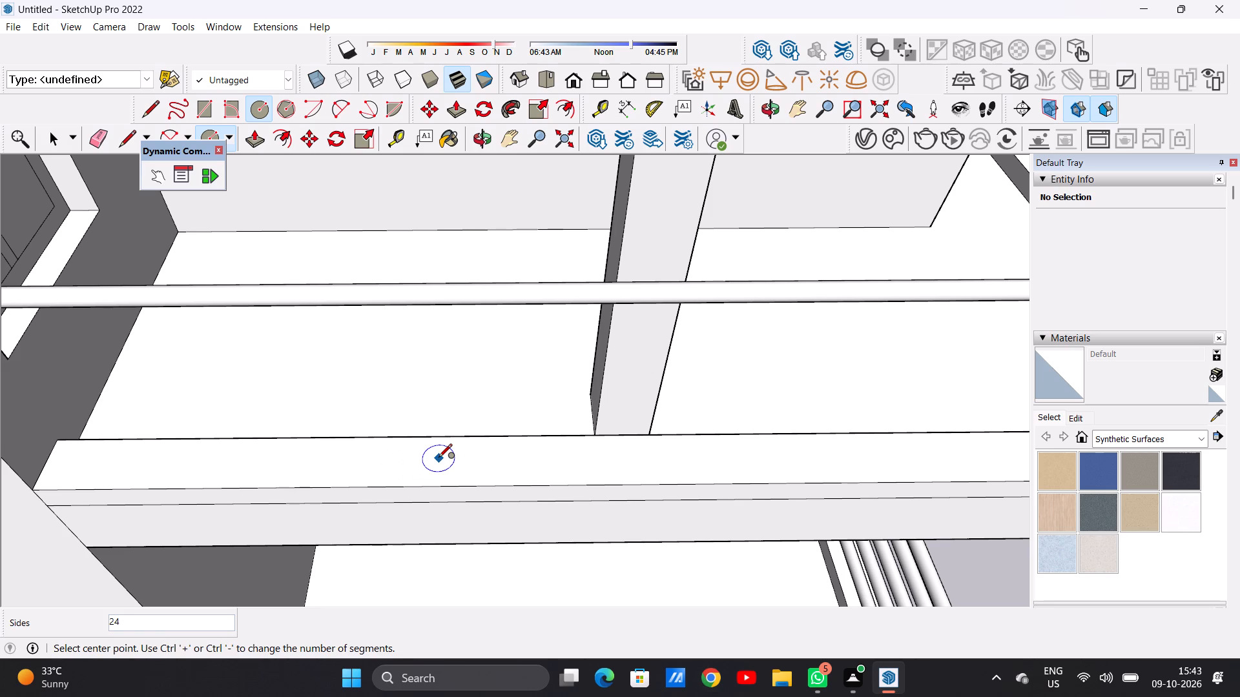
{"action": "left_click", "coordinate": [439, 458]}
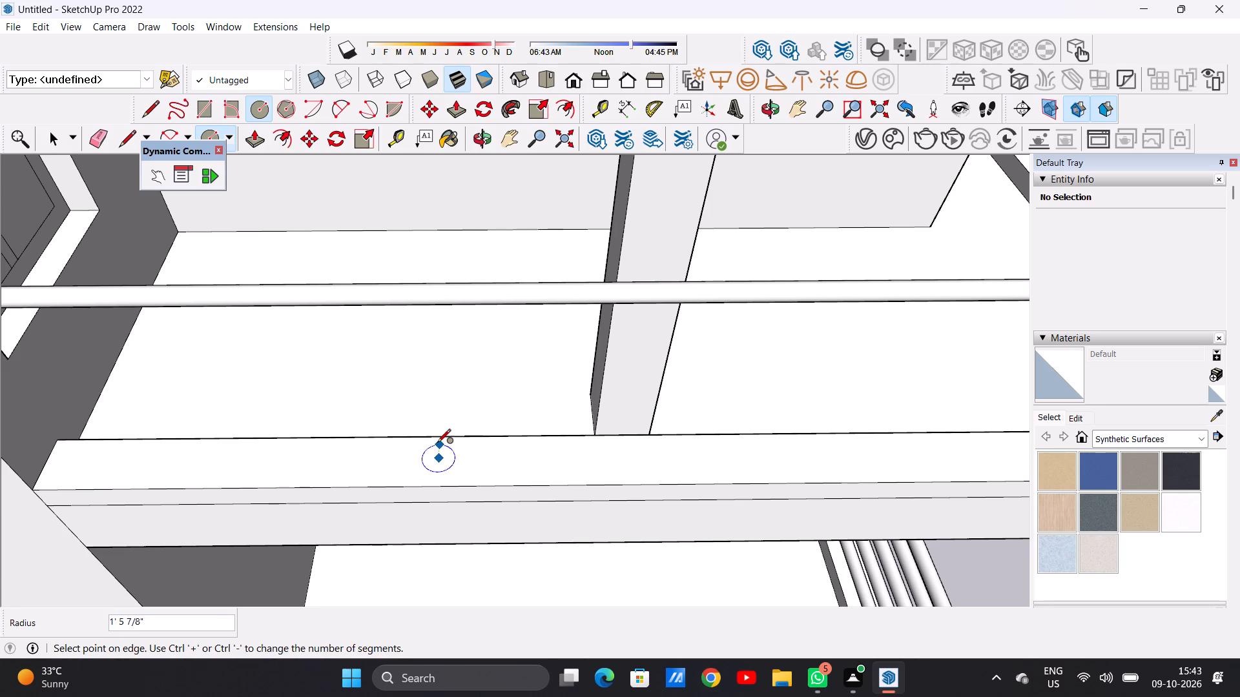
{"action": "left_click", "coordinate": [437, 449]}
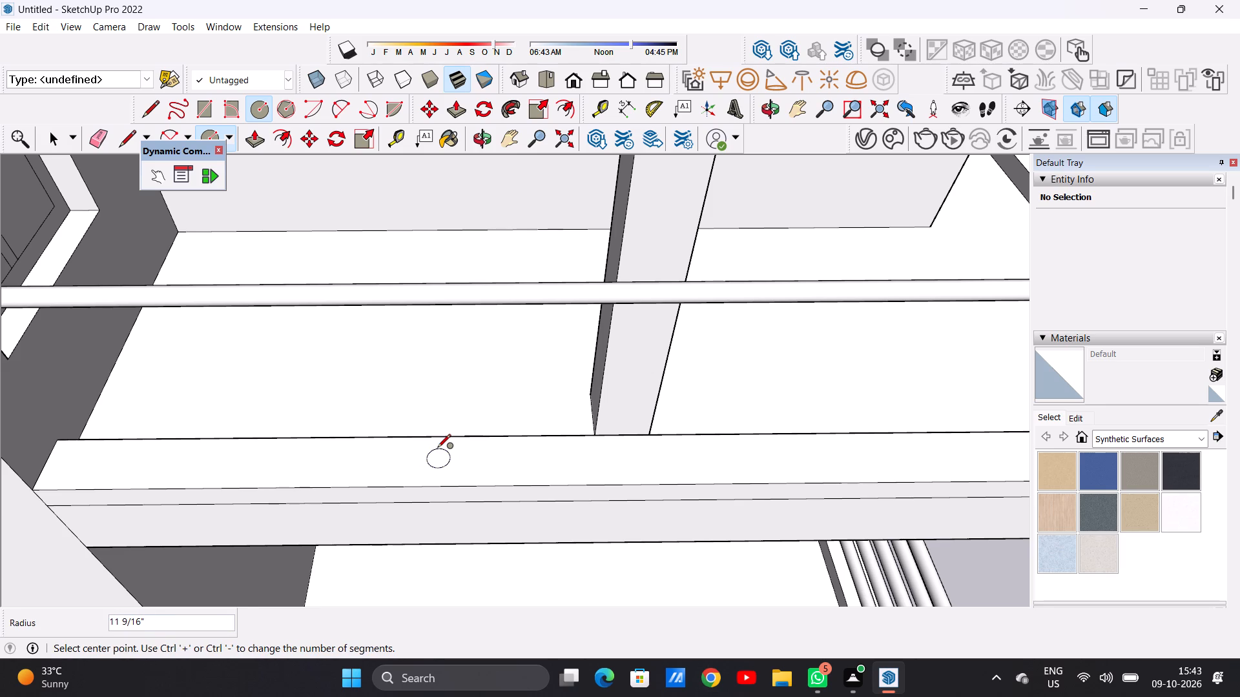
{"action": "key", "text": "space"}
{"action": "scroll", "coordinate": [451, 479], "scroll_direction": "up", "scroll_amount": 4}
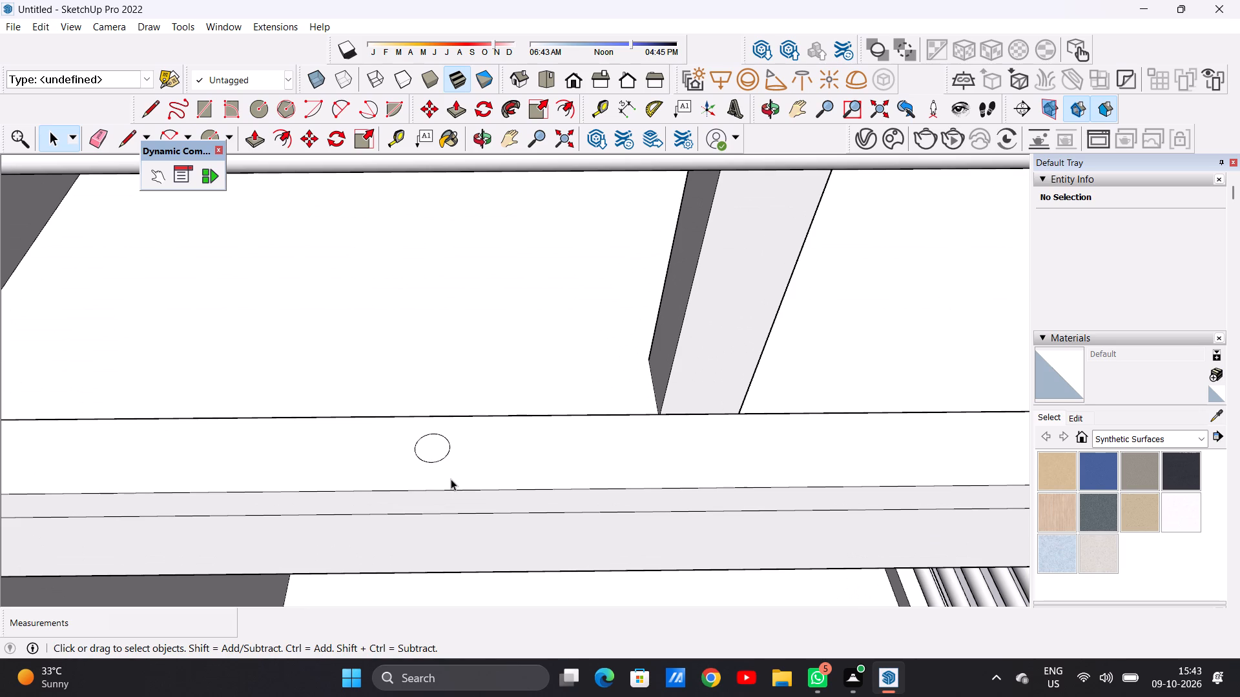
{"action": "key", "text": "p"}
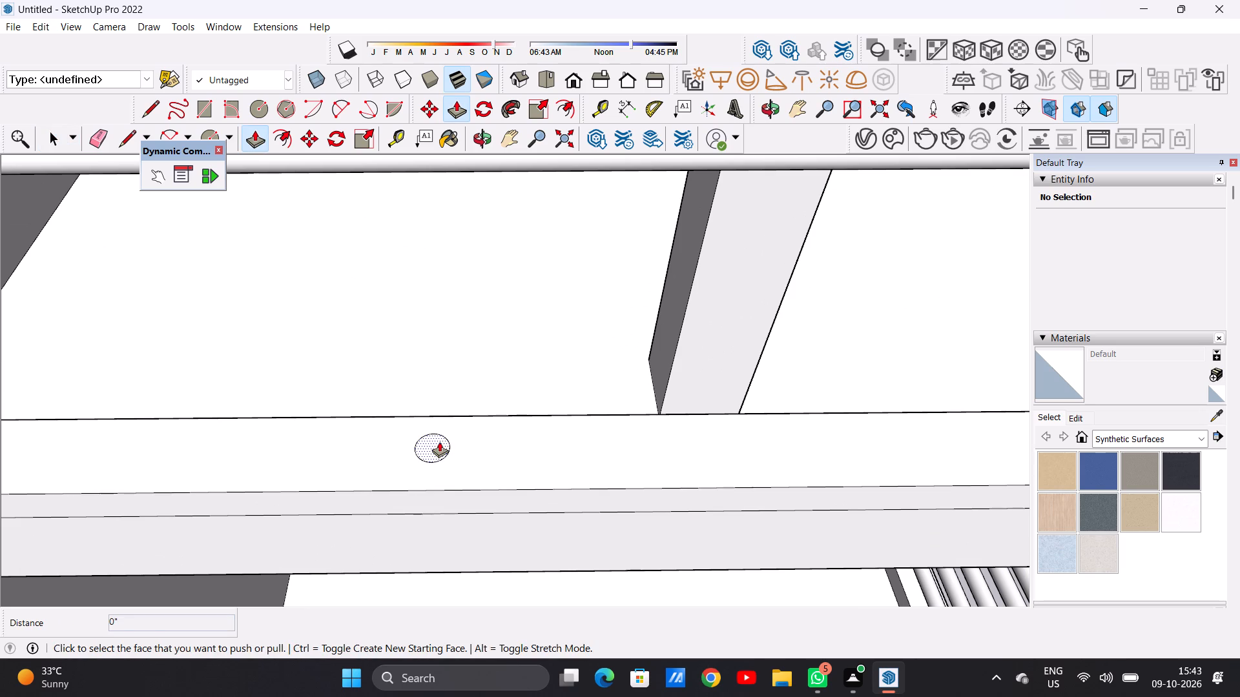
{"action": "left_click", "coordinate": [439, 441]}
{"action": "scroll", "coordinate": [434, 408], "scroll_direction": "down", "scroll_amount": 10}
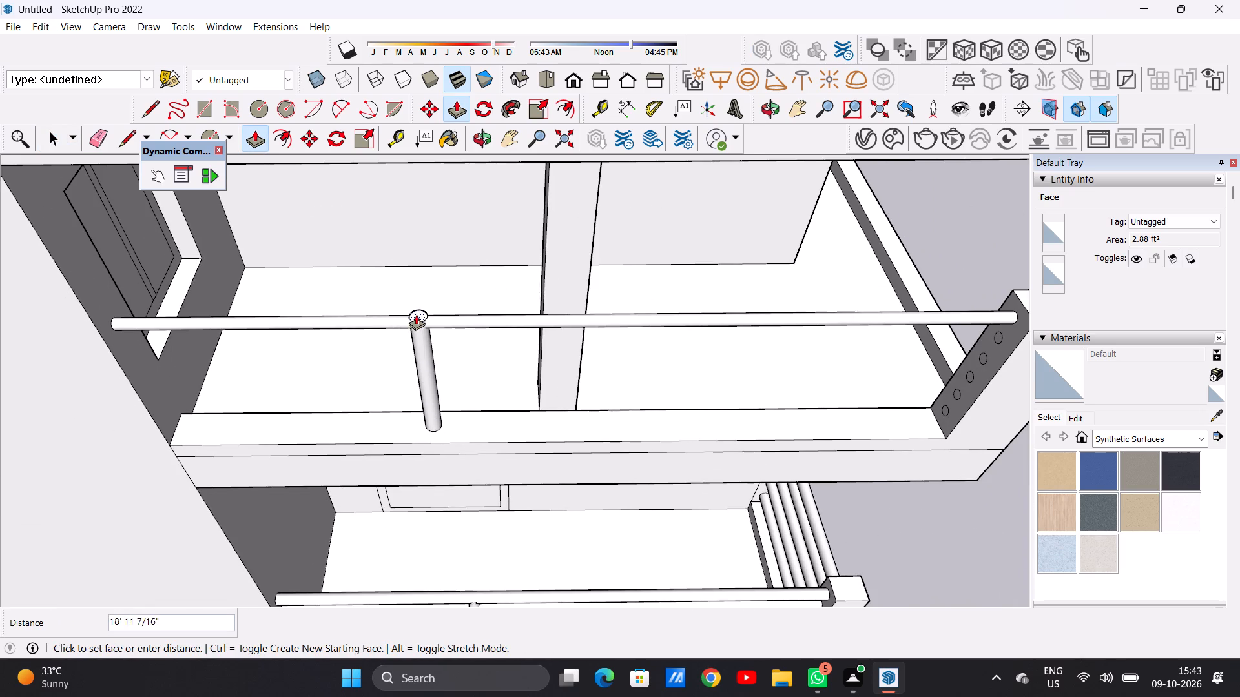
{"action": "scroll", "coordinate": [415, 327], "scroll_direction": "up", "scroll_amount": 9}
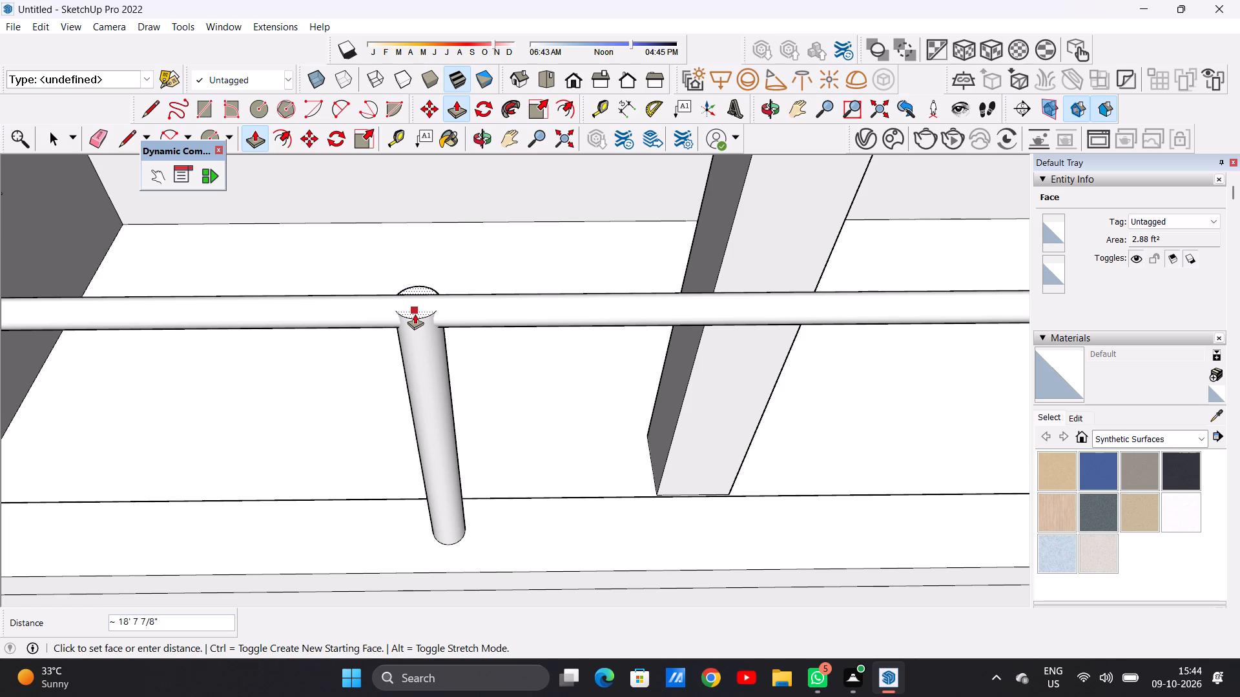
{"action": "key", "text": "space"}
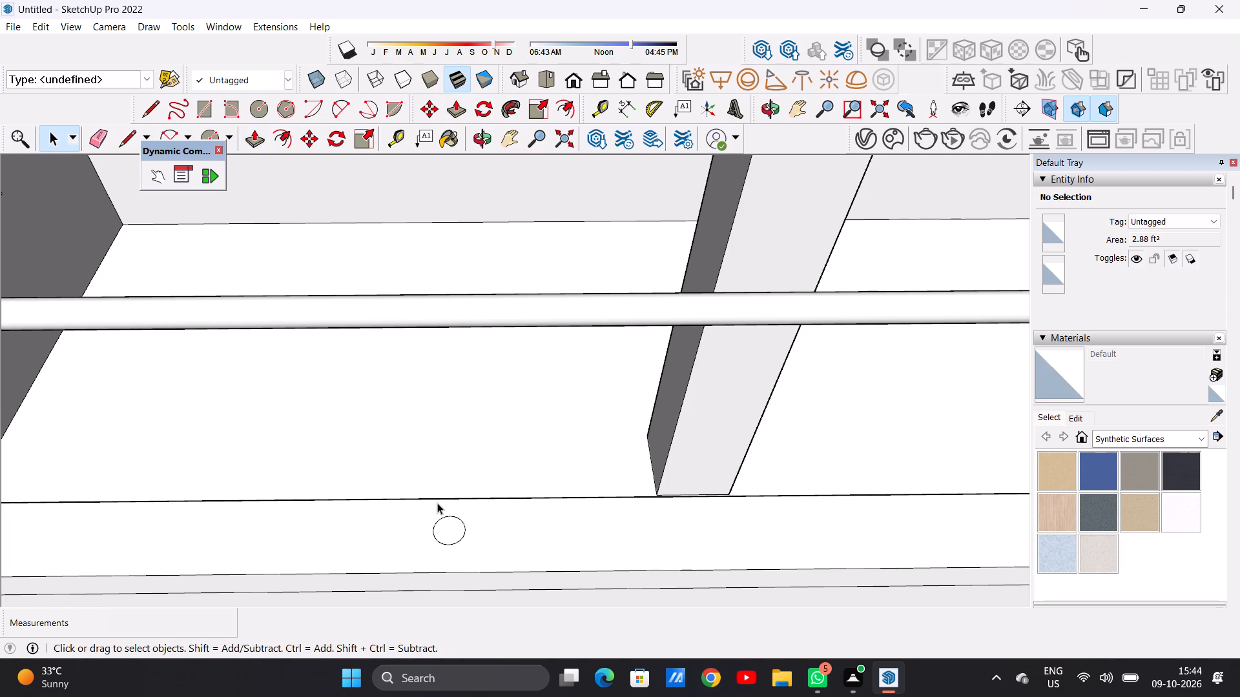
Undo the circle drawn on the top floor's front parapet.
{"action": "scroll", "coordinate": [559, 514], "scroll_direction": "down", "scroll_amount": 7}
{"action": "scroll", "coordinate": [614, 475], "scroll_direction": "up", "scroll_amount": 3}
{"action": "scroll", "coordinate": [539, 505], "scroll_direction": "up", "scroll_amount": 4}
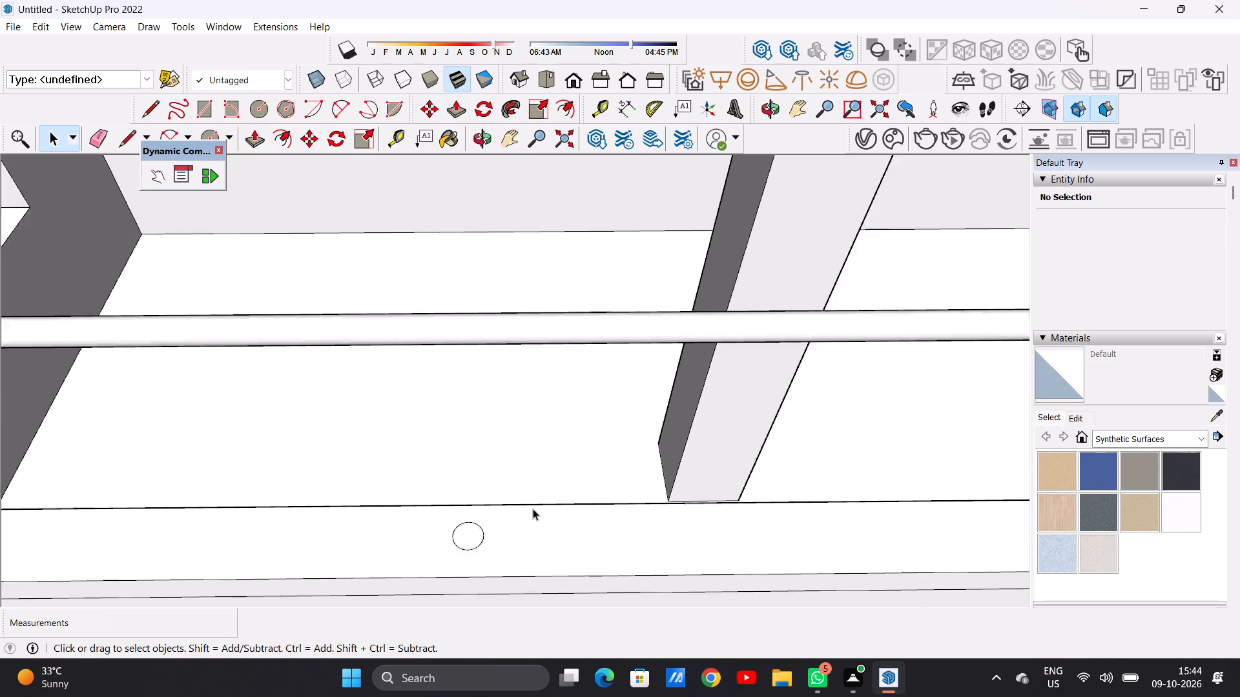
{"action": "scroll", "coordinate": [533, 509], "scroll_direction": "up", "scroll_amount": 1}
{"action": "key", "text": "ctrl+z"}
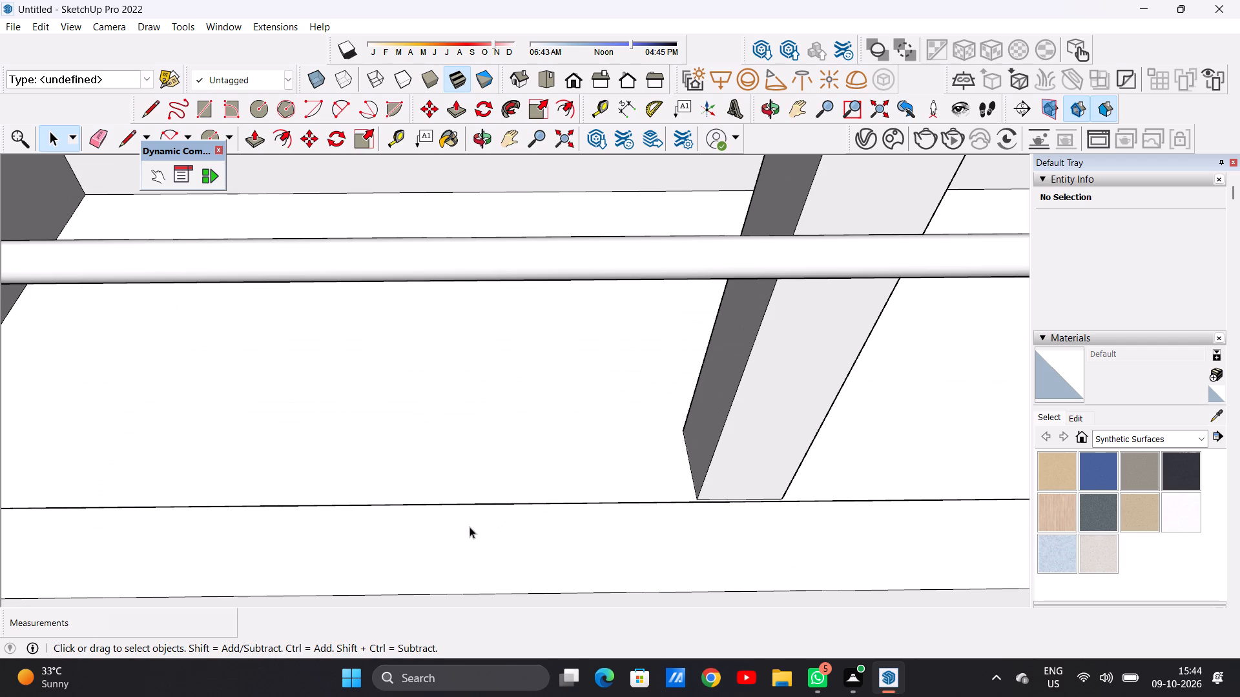
Draw a smaller circle of about 8" radius on top of the top floor's front parapet, beneath the rail.
{"action": "key", "text": "c"}
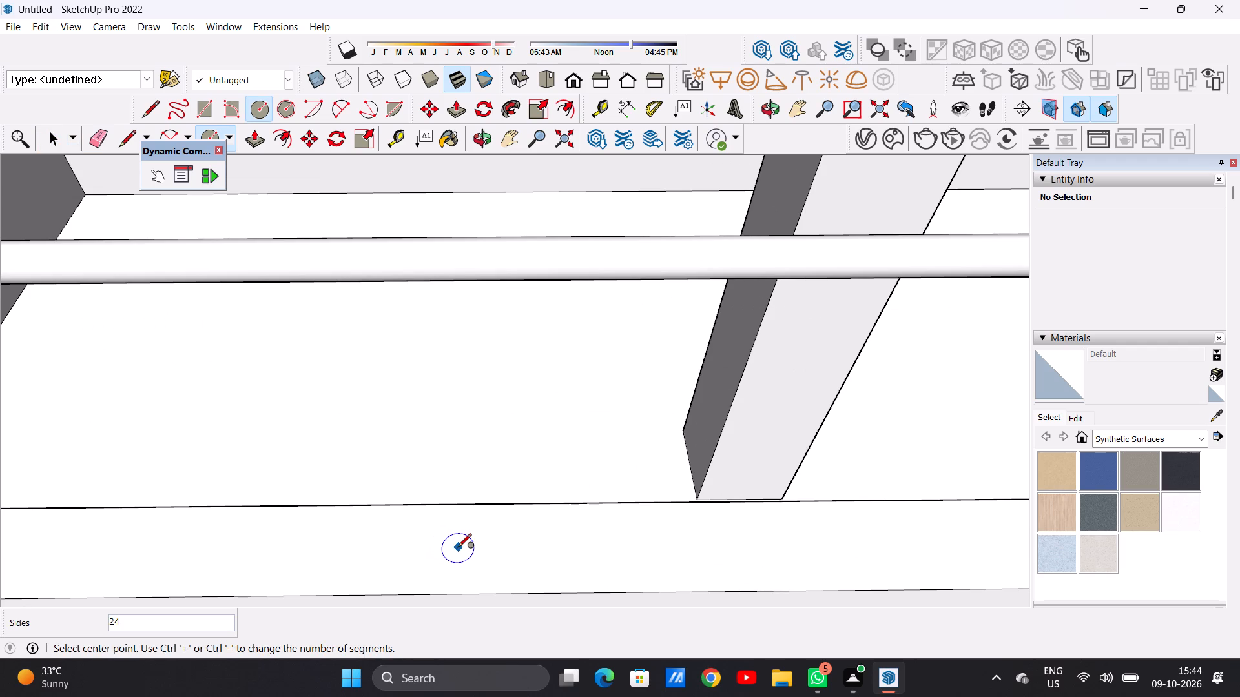
{"action": "left_click", "coordinate": [458, 548]}
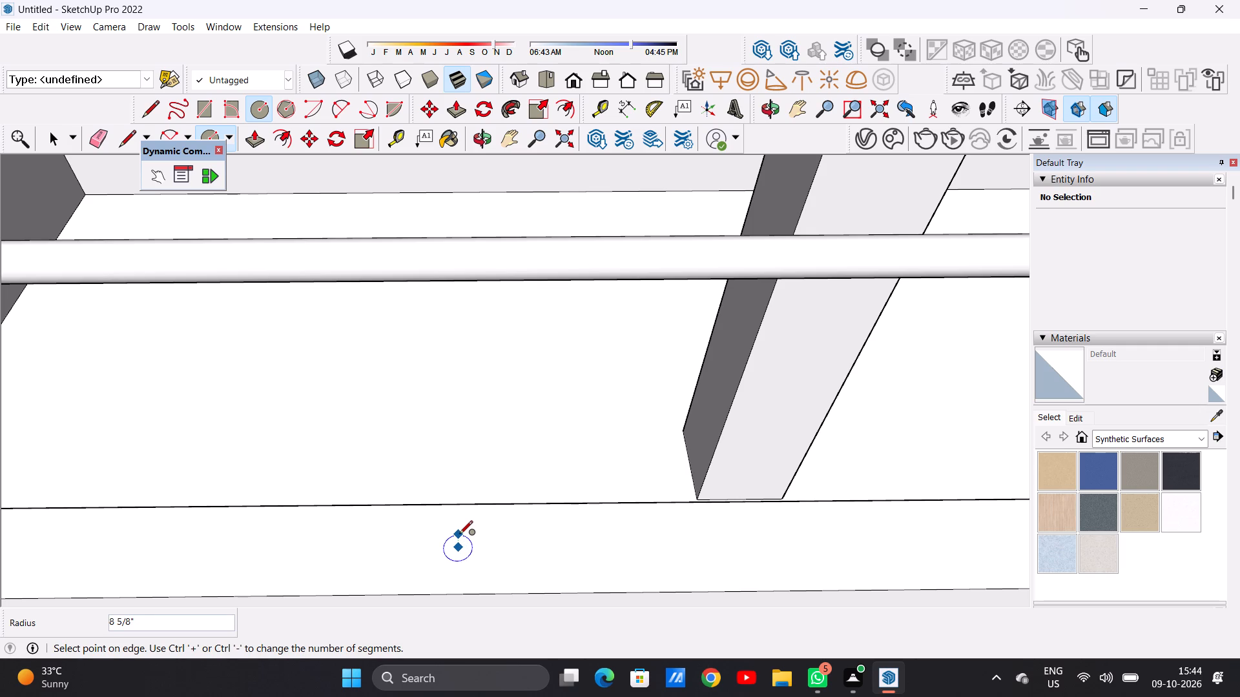
{"action": "left_click", "coordinate": [460, 536]}
{"action": "key", "text": "space"}
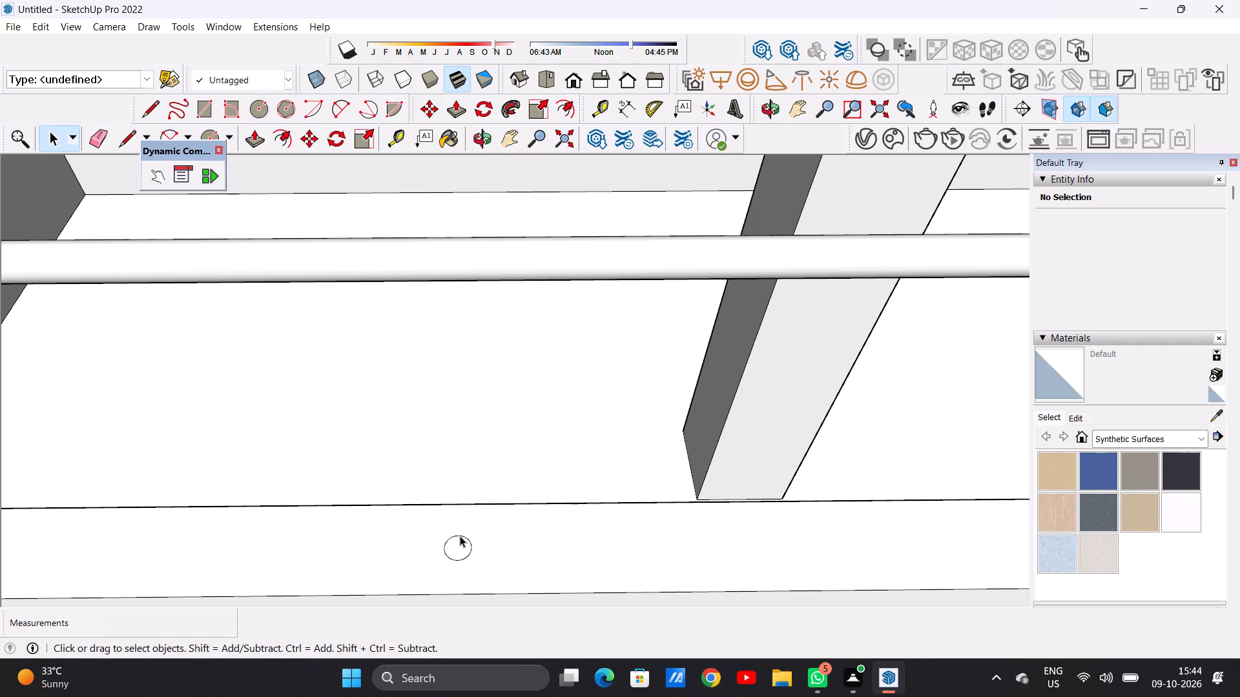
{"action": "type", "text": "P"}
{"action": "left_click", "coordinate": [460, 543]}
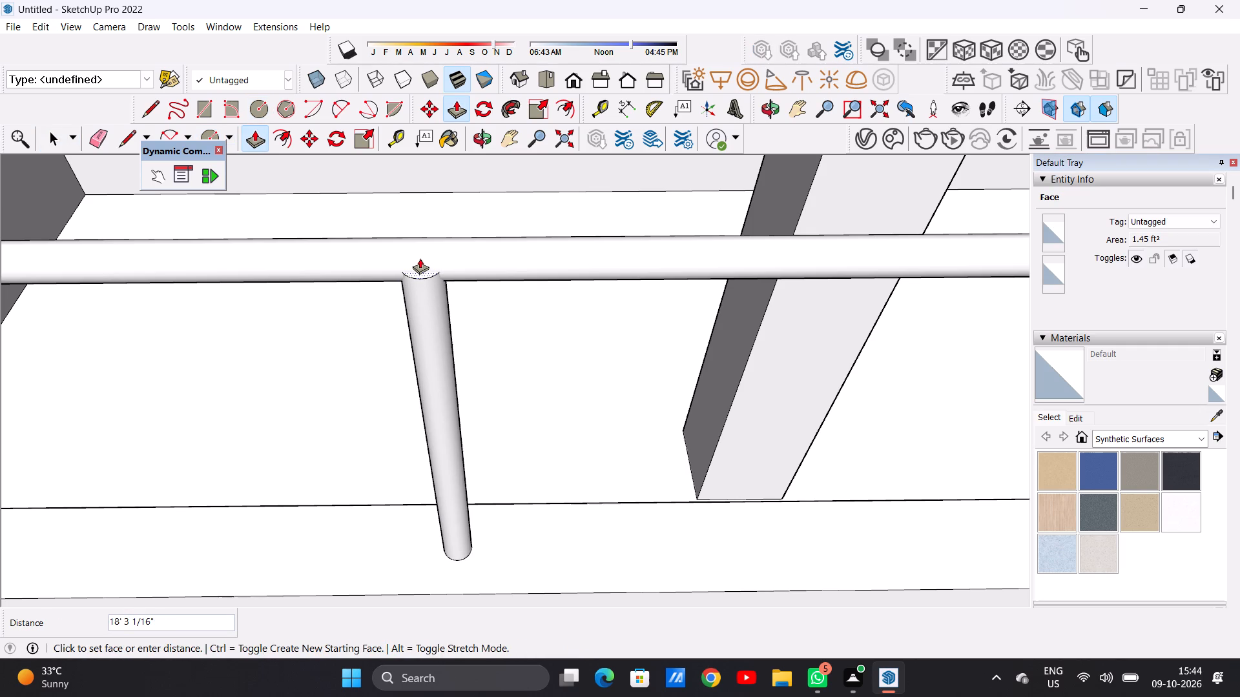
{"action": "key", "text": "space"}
Push/Pull the corner post's second circle from the top about 95' 7" to the opposite wall as a rail.
{"action": "scroll", "coordinate": [451, 519], "scroll_direction": "down", "scroll_amount": 9}
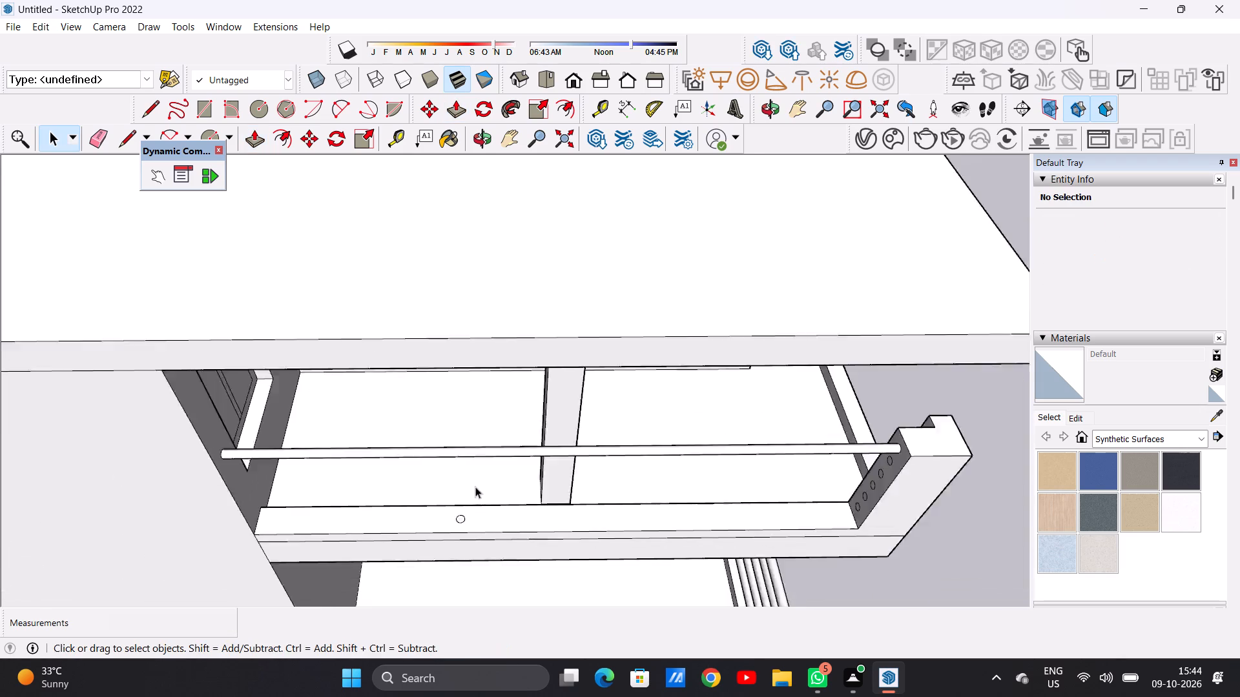
{"action": "scroll", "coordinate": [475, 487], "scroll_direction": "down", "scroll_amount": 7}
{"action": "middle_click_drag", "start_coordinate": [544, 481], "coordinate": [736, 370]}
{"action": "scroll", "coordinate": [758, 305], "scroll_direction": "up", "scroll_amount": 5}
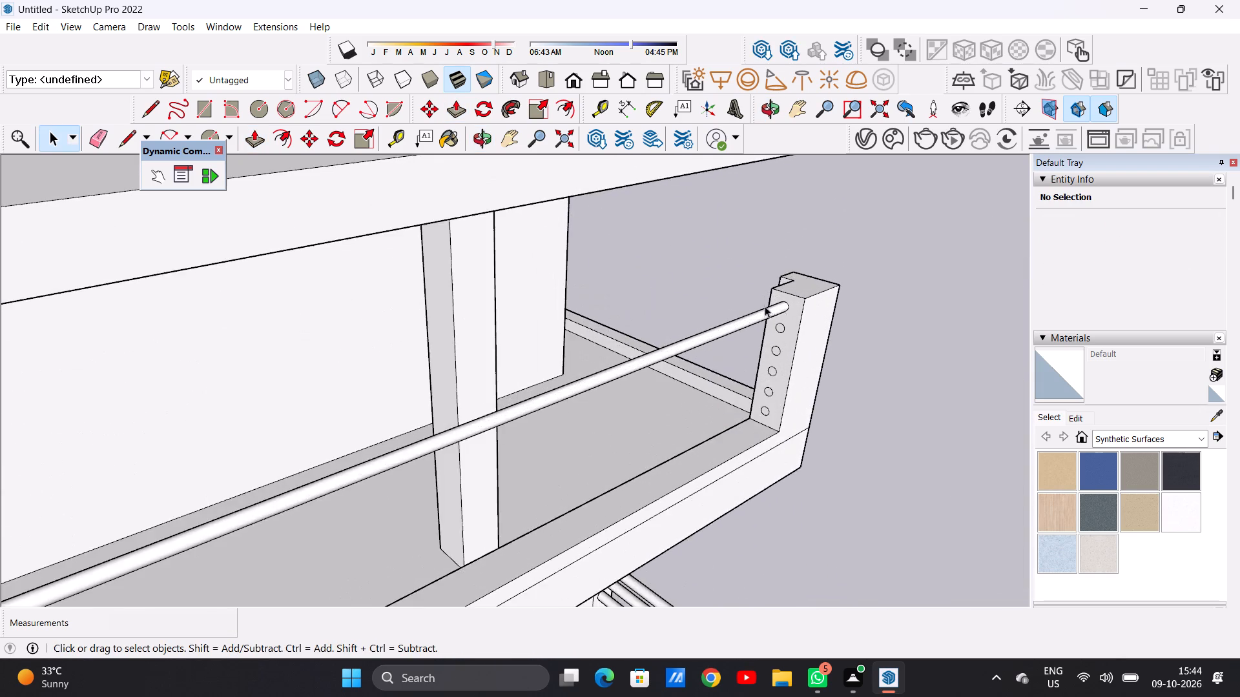
{"action": "scroll", "coordinate": [765, 306], "scroll_direction": "up", "scroll_amount": 11}
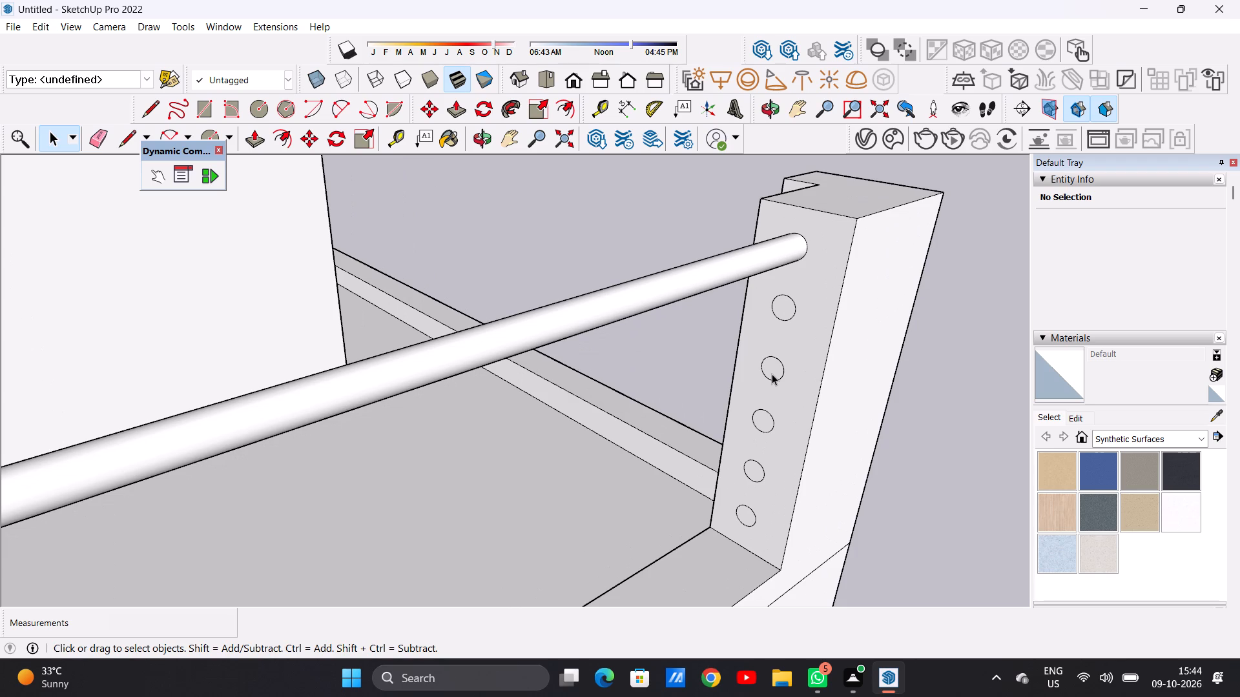
{"action": "key", "text": "p"}
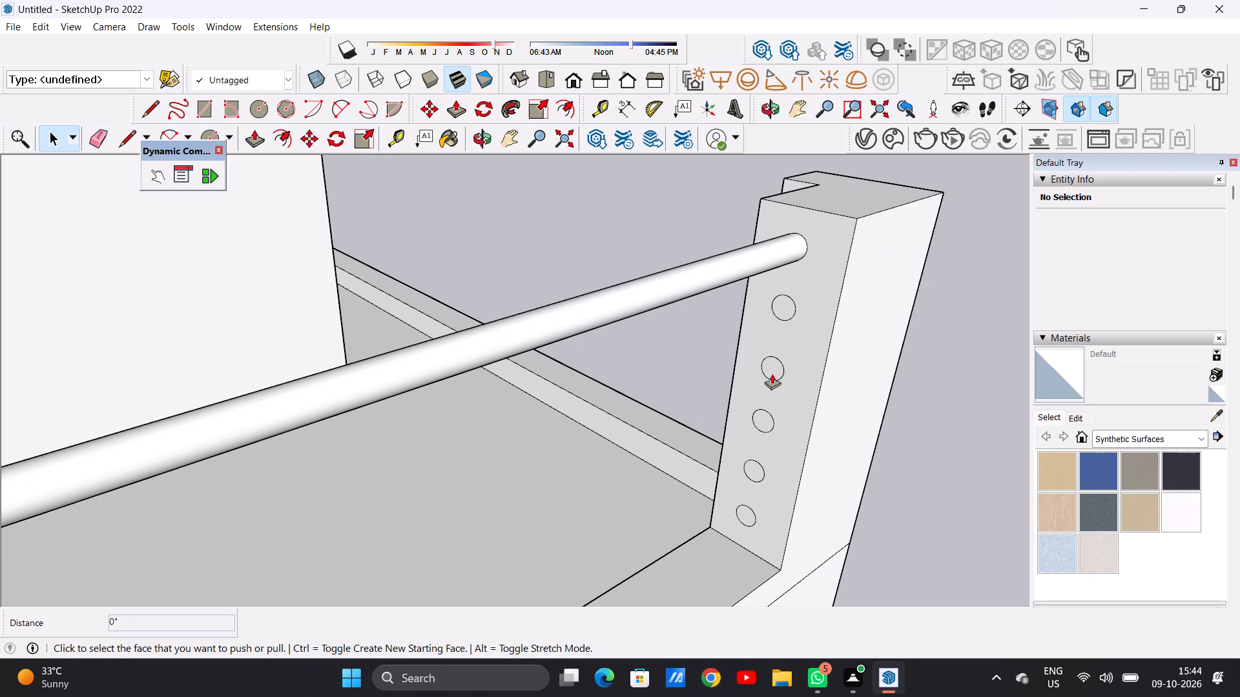
{"action": "left_click", "coordinate": [776, 302]}
{"action": "scroll", "coordinate": [623, 408], "scroll_direction": "down", "scroll_amount": 3}
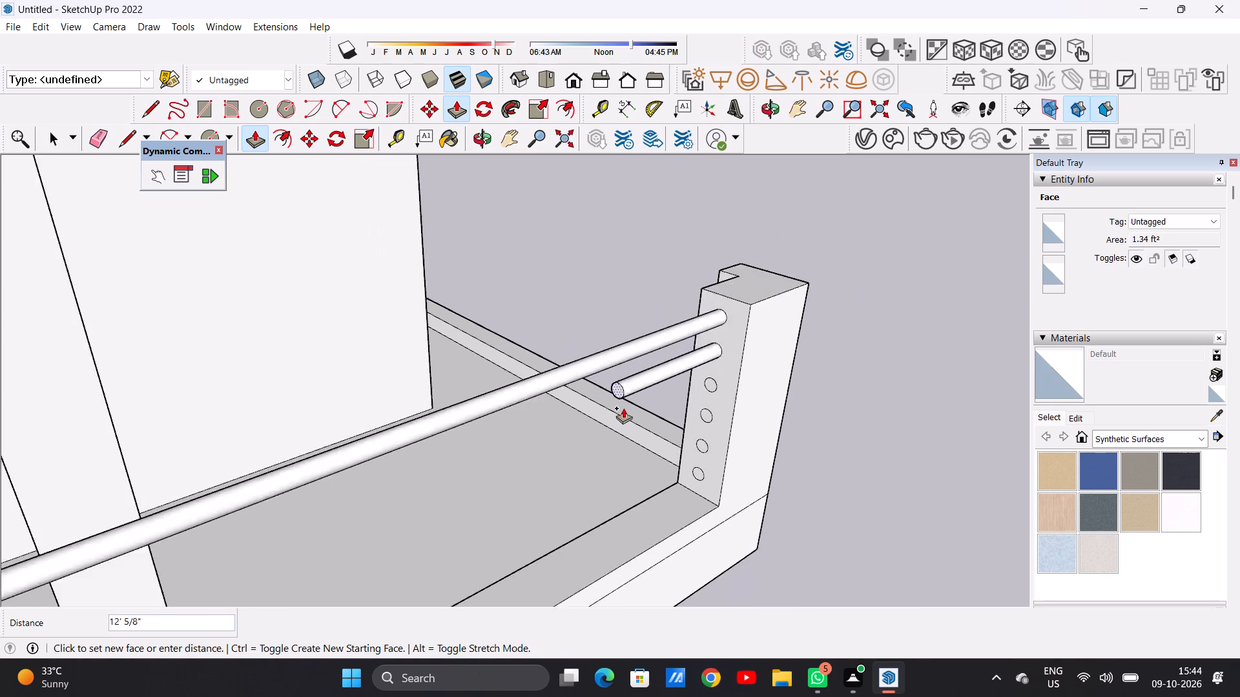
{"action": "scroll", "coordinate": [623, 408], "scroll_direction": "down", "scroll_amount": 7}
{"action": "middle_click_drag", "start_coordinate": [440, 498], "coordinate": [400, 488]}
{"action": "scroll", "coordinate": [438, 463], "scroll_direction": "down", "scroll_amount": 3}
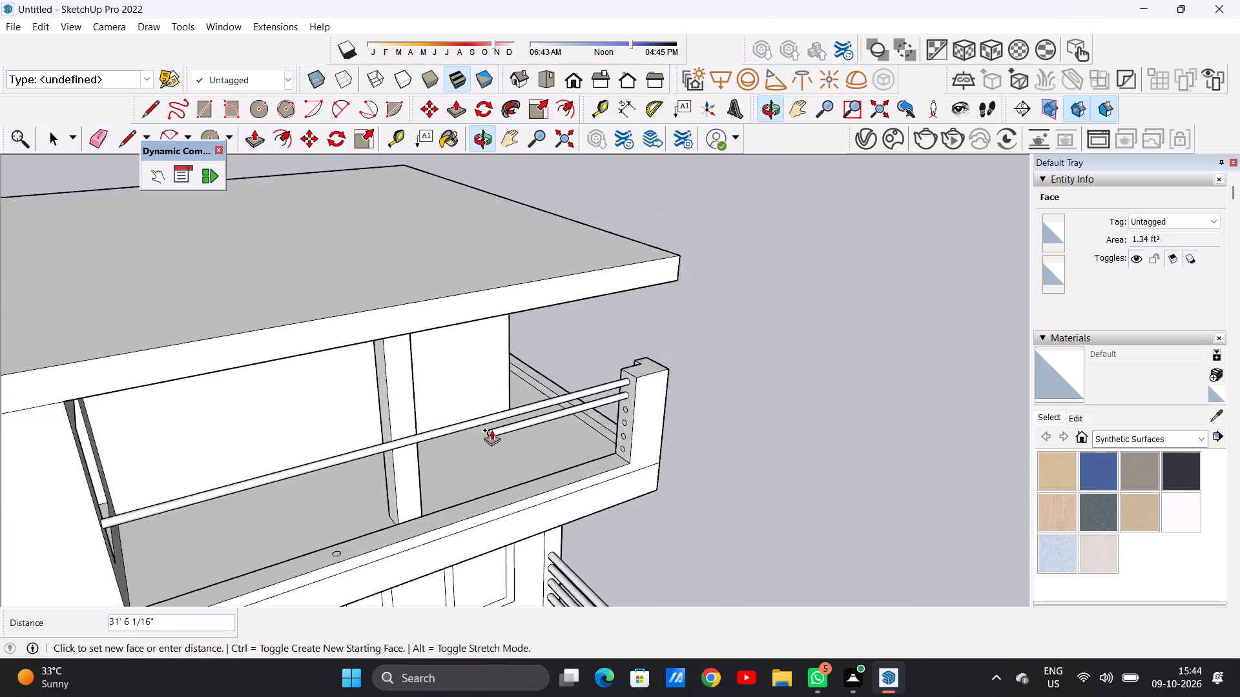
{"action": "scroll", "coordinate": [491, 430], "scroll_direction": "down", "scroll_amount": 5}
{"action": "middle_click_drag", "start_coordinate": [327, 467], "coordinate": [231, 454]}
{"action": "scroll", "coordinate": [231, 450], "scroll_direction": "up", "scroll_amount": 11}
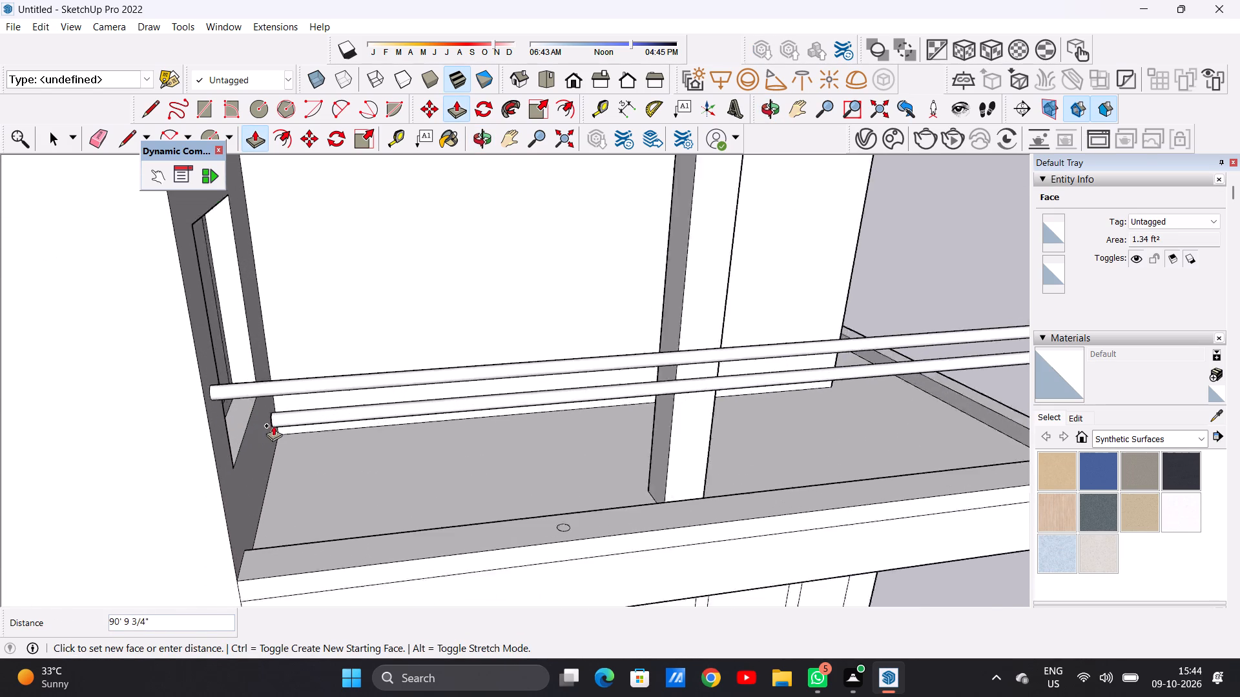
{"action": "scroll", "coordinate": [273, 425], "scroll_direction": "up", "scroll_amount": 8}
{"action": "left_click", "coordinate": [168, 394]}
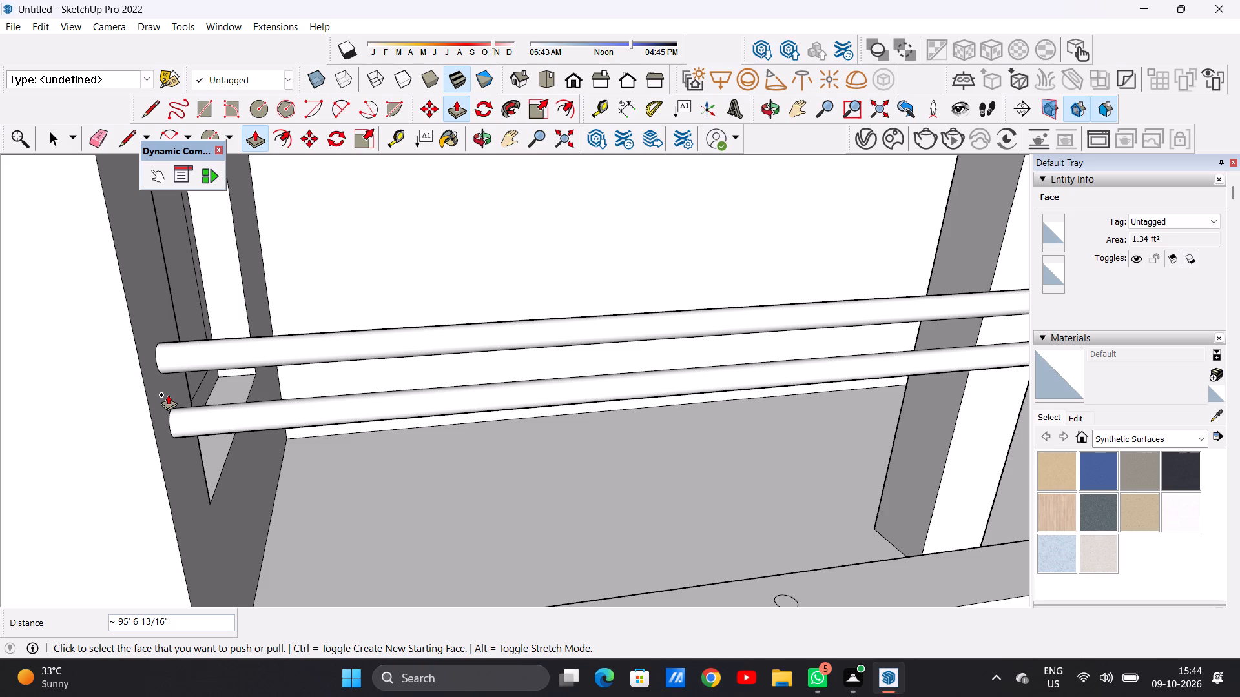
Push/Pull the corner post's third circle from the top about 95' 7" to the opposite wall, matching the rails above.
{"action": "scroll", "coordinate": [530, 512], "scroll_direction": "down", "scroll_amount": 15}
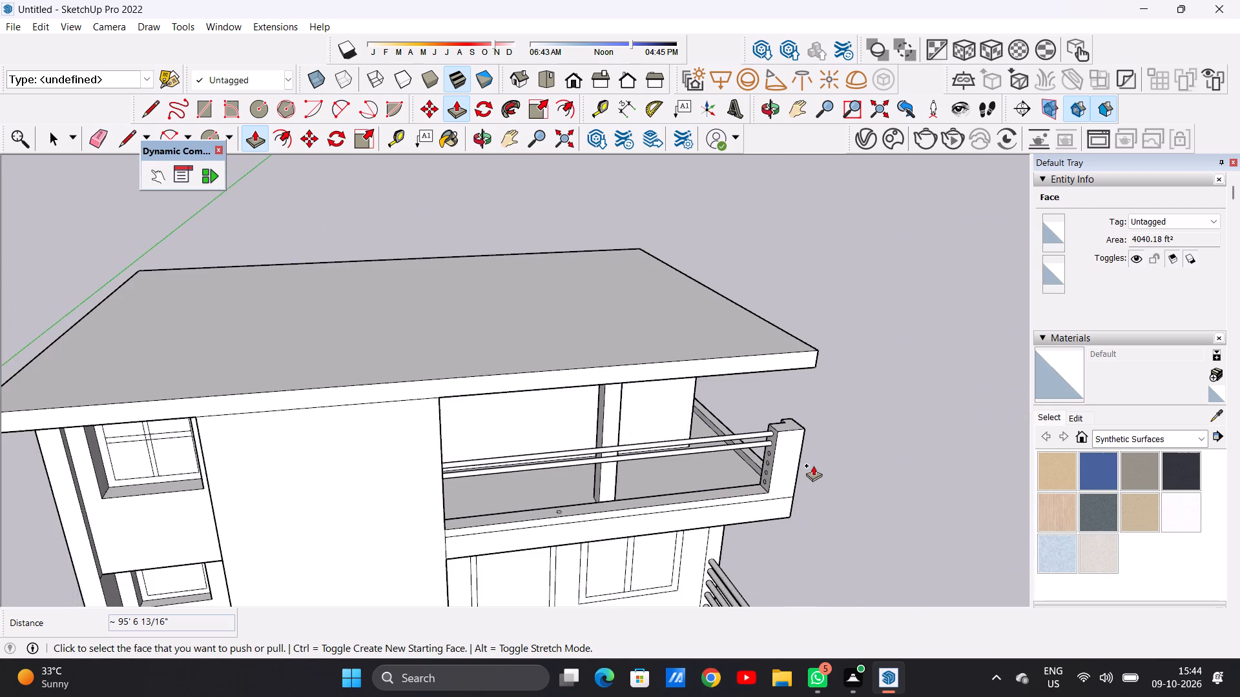
{"action": "scroll", "coordinate": [813, 465], "scroll_direction": "up", "scroll_amount": 14}
{"action": "middle_click_drag", "start_coordinate": [722, 465], "coordinate": [792, 458]}
{"action": "scroll", "coordinate": [757, 414], "scroll_direction": "up", "scroll_amount": 6}
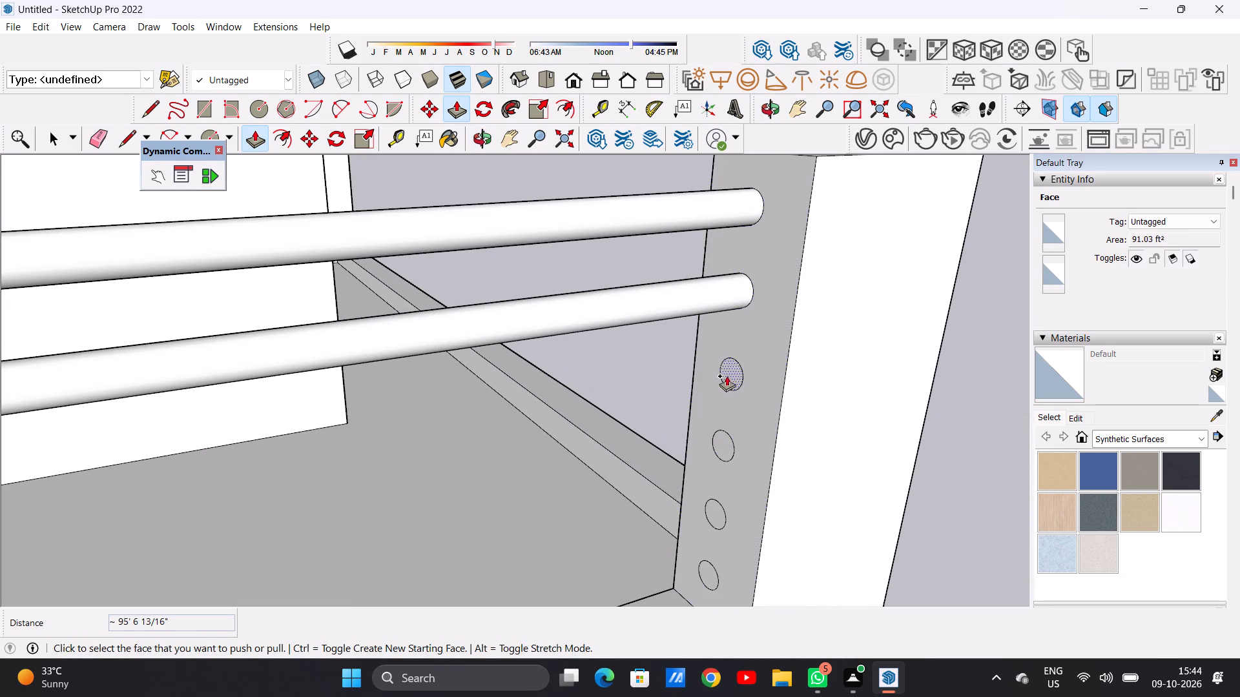
{"action": "left_click", "coordinate": [732, 360]}
{"action": "scroll", "coordinate": [476, 451], "scroll_direction": "down", "scroll_amount": 3}
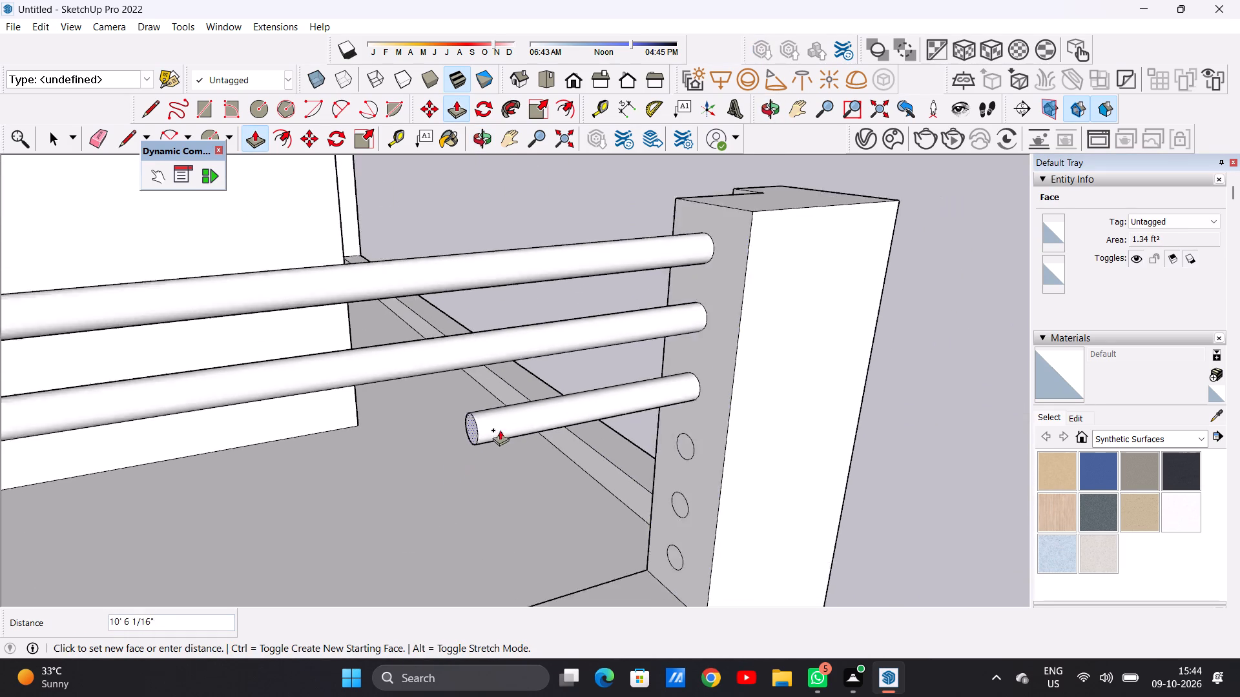
{"action": "scroll", "coordinate": [500, 430], "scroll_direction": "down", "scroll_amount": 14}
{"action": "scroll", "coordinate": [331, 452], "scroll_direction": "down", "scroll_amount": 4}
{"action": "middle_click_drag", "start_coordinate": [341, 440], "coordinate": [232, 440]}
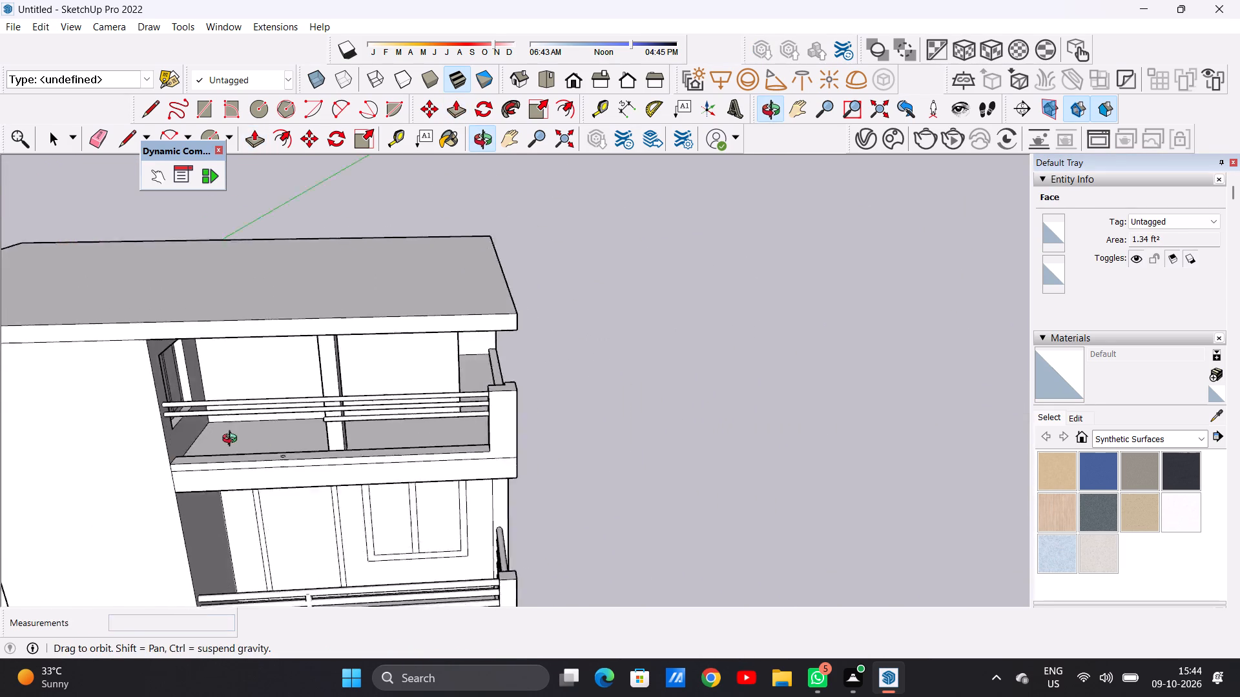
{"action": "middle_click_drag", "start_coordinate": [232, 440], "coordinate": [132, 438]}
{"action": "scroll", "coordinate": [220, 385], "scroll_direction": "up", "scroll_amount": 16}
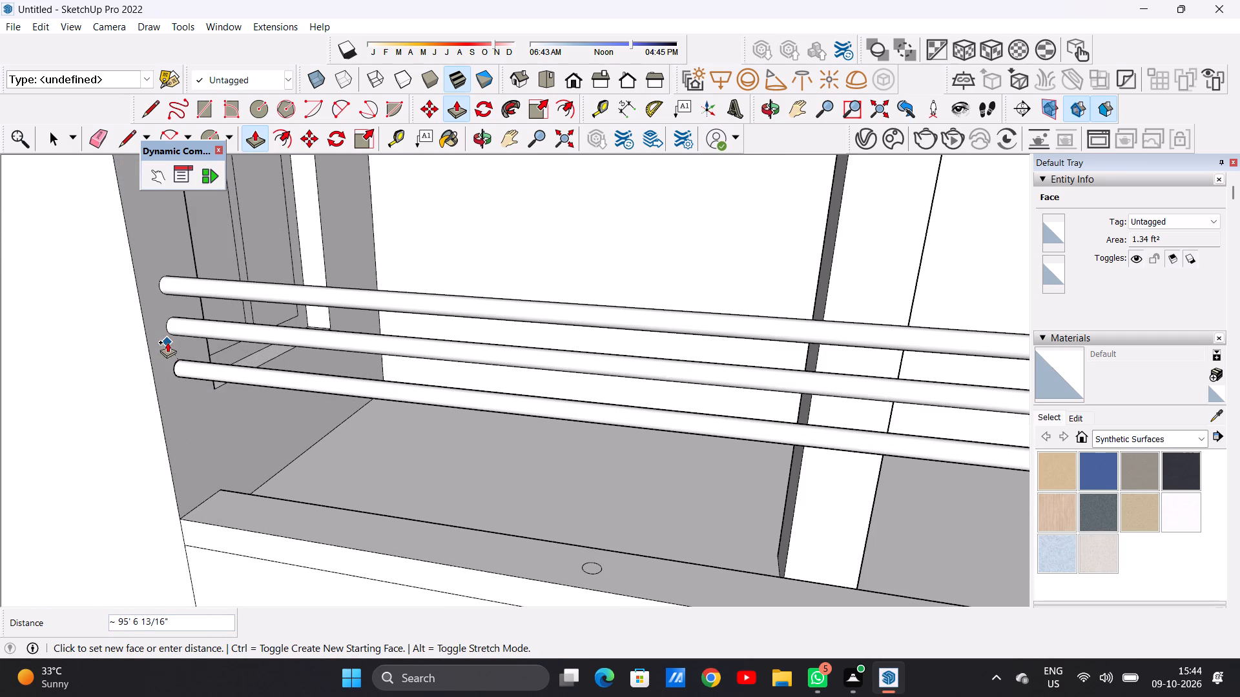
{"action": "left_click", "coordinate": [165, 339]}
Push/Pull the corner post's fourth circle from the top about 95' 7" to the opposite wall, matching the rails above.
{"action": "scroll", "coordinate": [254, 396], "scroll_direction": "down", "scroll_amount": 6}
{"action": "scroll", "coordinate": [343, 379], "scroll_direction": "down", "scroll_amount": 3}
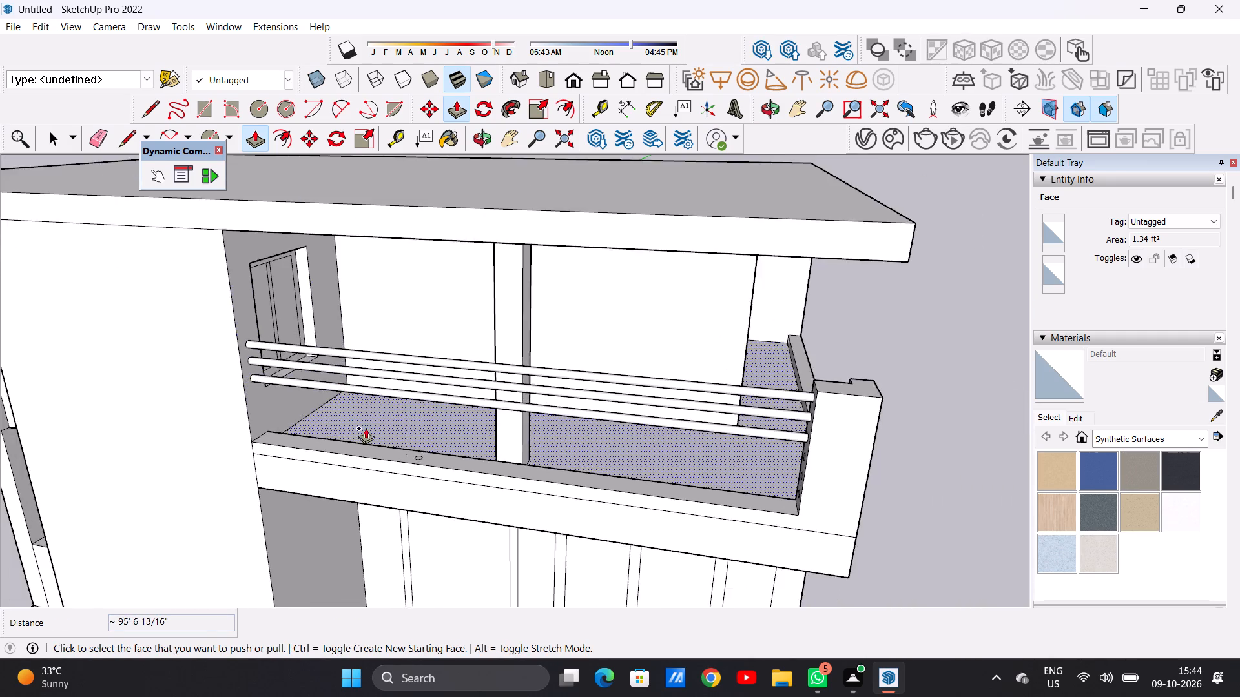
{"action": "middle_click_drag", "start_coordinate": [378, 437], "coordinate": [633, 438]}
{"action": "scroll", "coordinate": [774, 331], "scroll_direction": "up", "scroll_amount": 5}
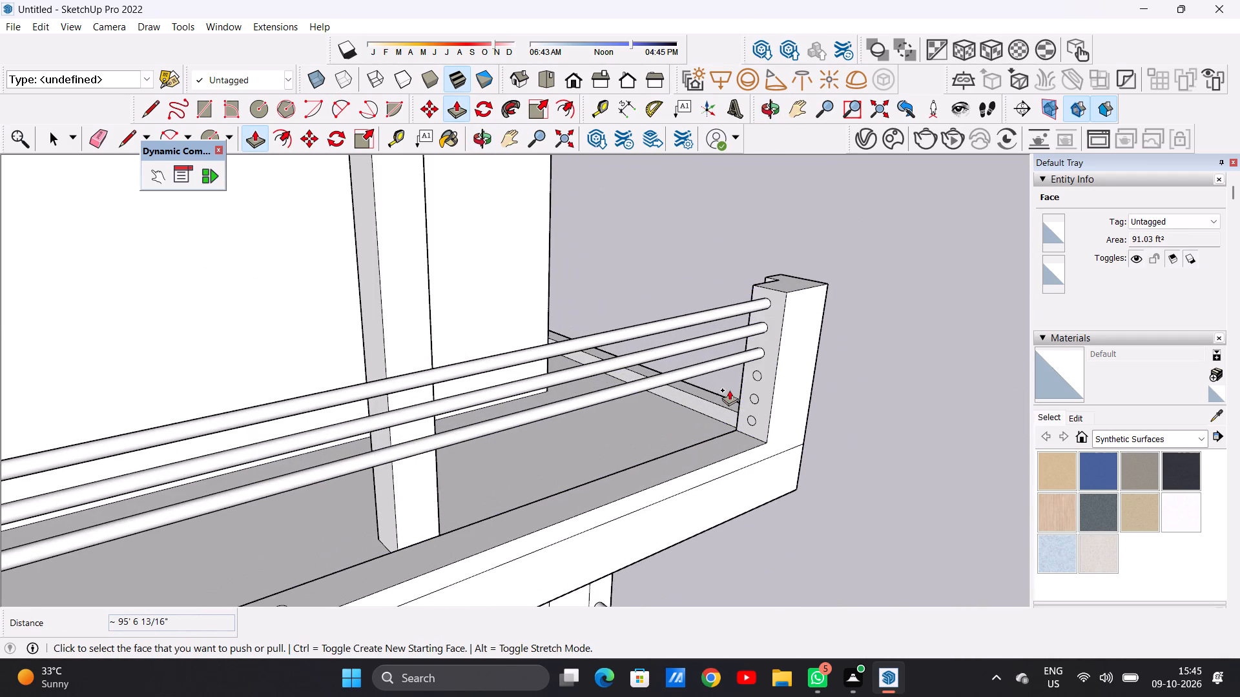
{"action": "scroll", "coordinate": [734, 388], "scroll_direction": "up", "scroll_amount": 11}
{"action": "left_click", "coordinate": [758, 362]}
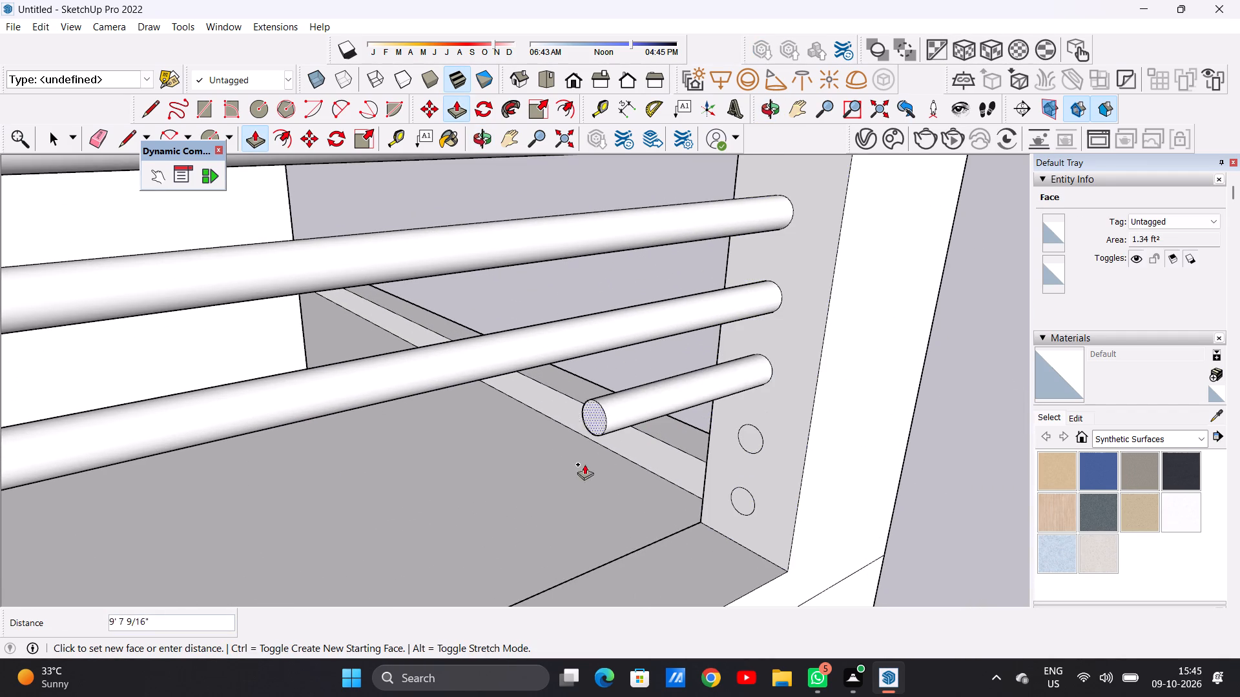
{"action": "scroll", "coordinate": [537, 459], "scroll_direction": "down", "scroll_amount": 15}
{"action": "middle_click_drag", "start_coordinate": [421, 502], "coordinate": [313, 502]}
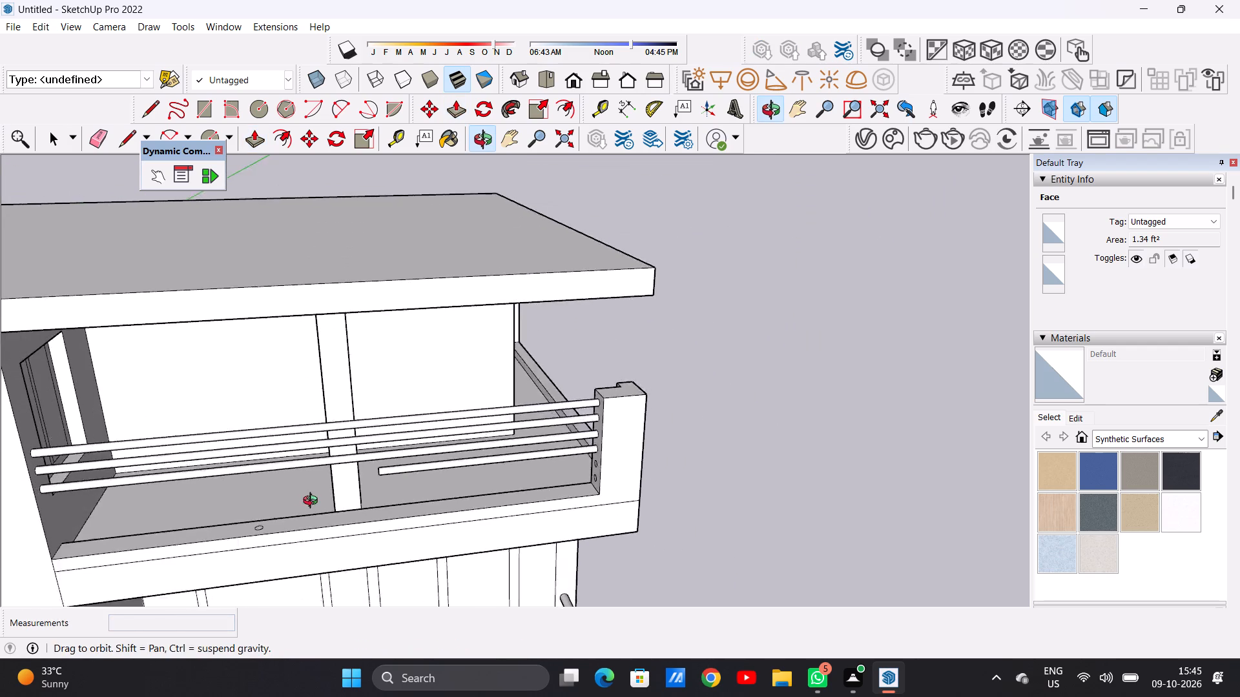
{"action": "middle_click_drag", "start_coordinate": [313, 502], "coordinate": [228, 502]}
{"action": "scroll", "coordinate": [131, 446], "scroll_direction": "up", "scroll_amount": 3}
{"action": "scroll", "coordinate": [108, 449], "scroll_direction": "down", "scroll_amount": 1}
{"action": "scroll", "coordinate": [105, 451], "scroll_direction": "up", "scroll_amount": 6}
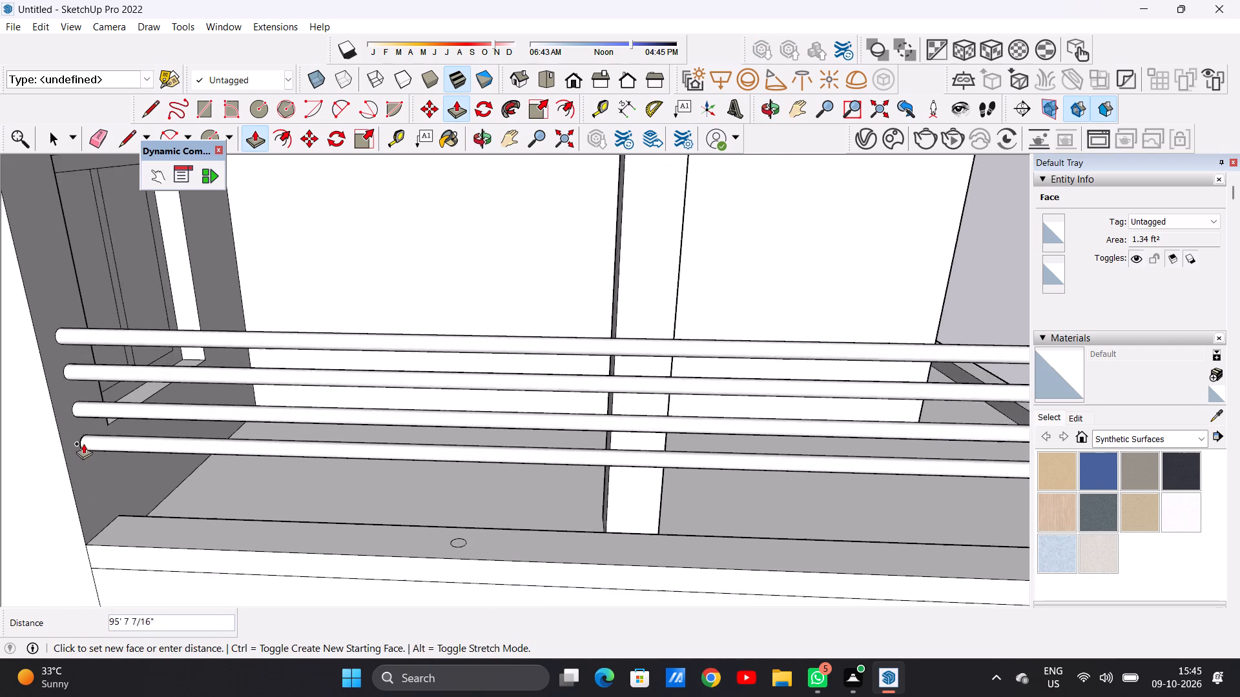
{"action": "scroll", "coordinate": [83, 443], "scroll_direction": "up", "scroll_amount": 5}
{"action": "left_click", "coordinate": [70, 421]}
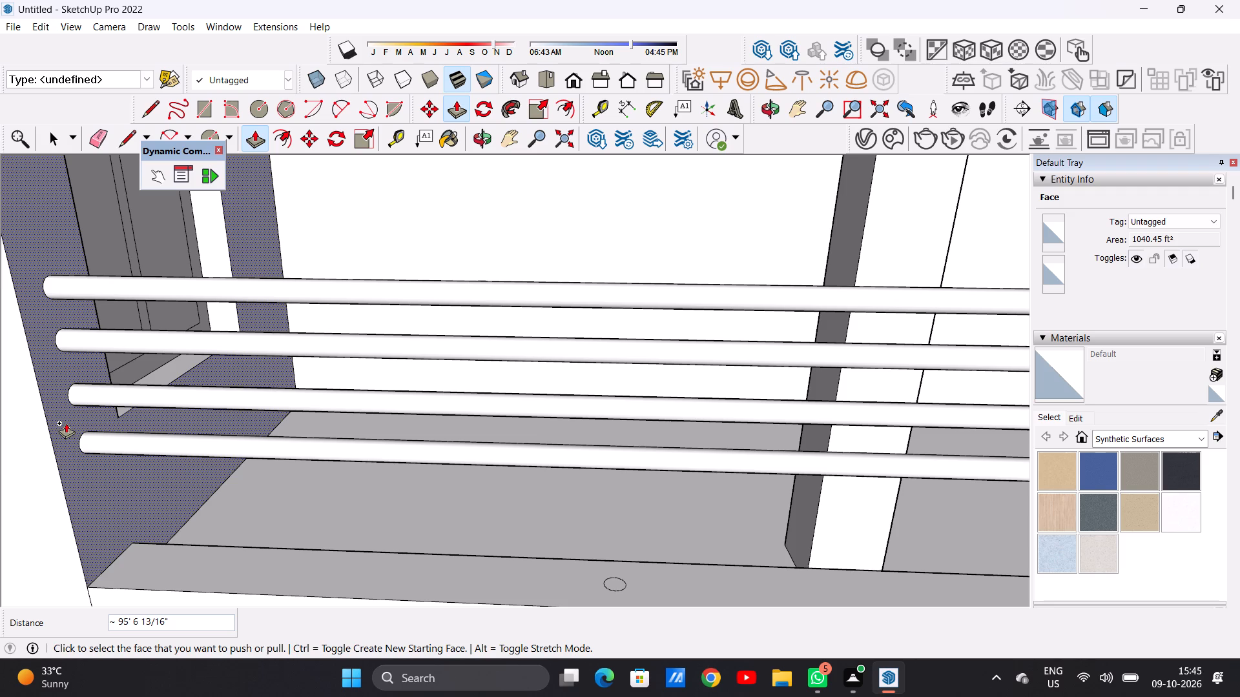
Push/Pull the corner post's fifth circle from the top about 95' 7" to the opposite wall, matching the rails above.
{"action": "scroll", "coordinate": [122, 445], "scroll_direction": "down", "scroll_amount": 17}
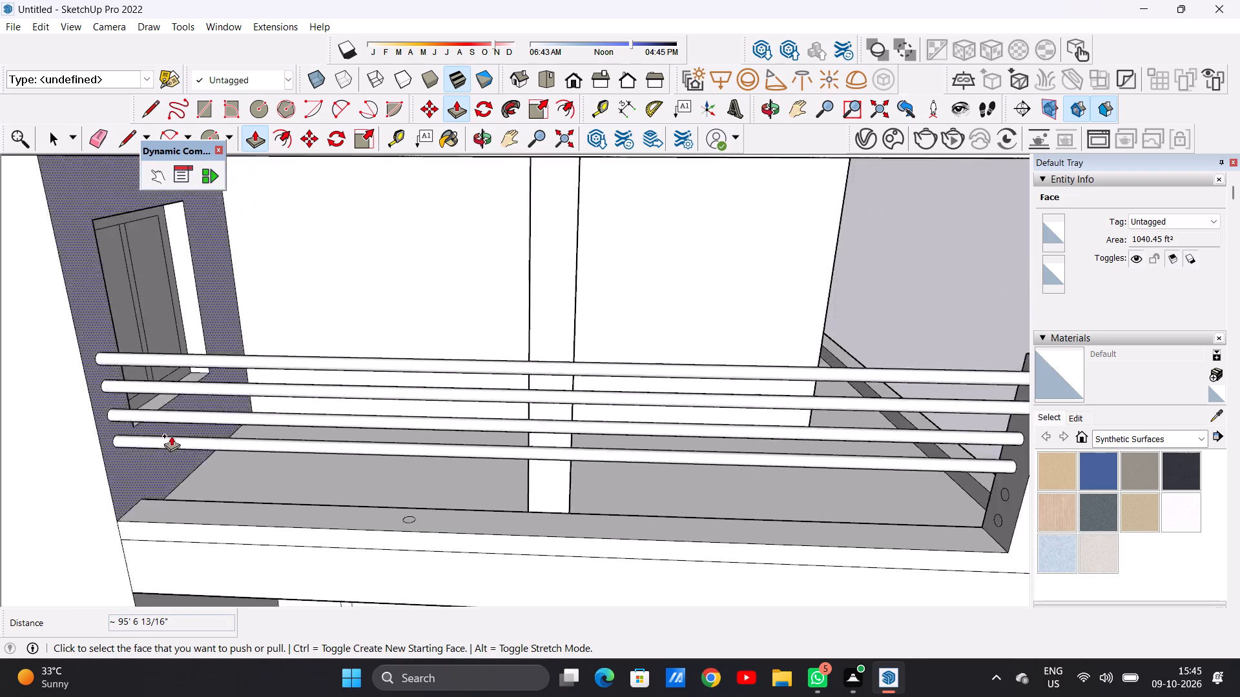
{"action": "scroll", "coordinate": [171, 436], "scroll_direction": "down", "scroll_amount": 6}
{"action": "scroll", "coordinate": [206, 425], "scroll_direction": "up", "scroll_amount": 1}
{"action": "scroll", "coordinate": [209, 426], "scroll_direction": "down", "scroll_amount": 3}
{"action": "middle_click_drag", "start_coordinate": [461, 474], "coordinate": [663, 447]}
{"action": "scroll", "coordinate": [642, 441], "scroll_direction": "up", "scroll_amount": 6}
{"action": "scroll", "coordinate": [587, 427], "scroll_direction": "up", "scroll_amount": 13}
{"action": "left_click", "coordinate": [645, 403]}
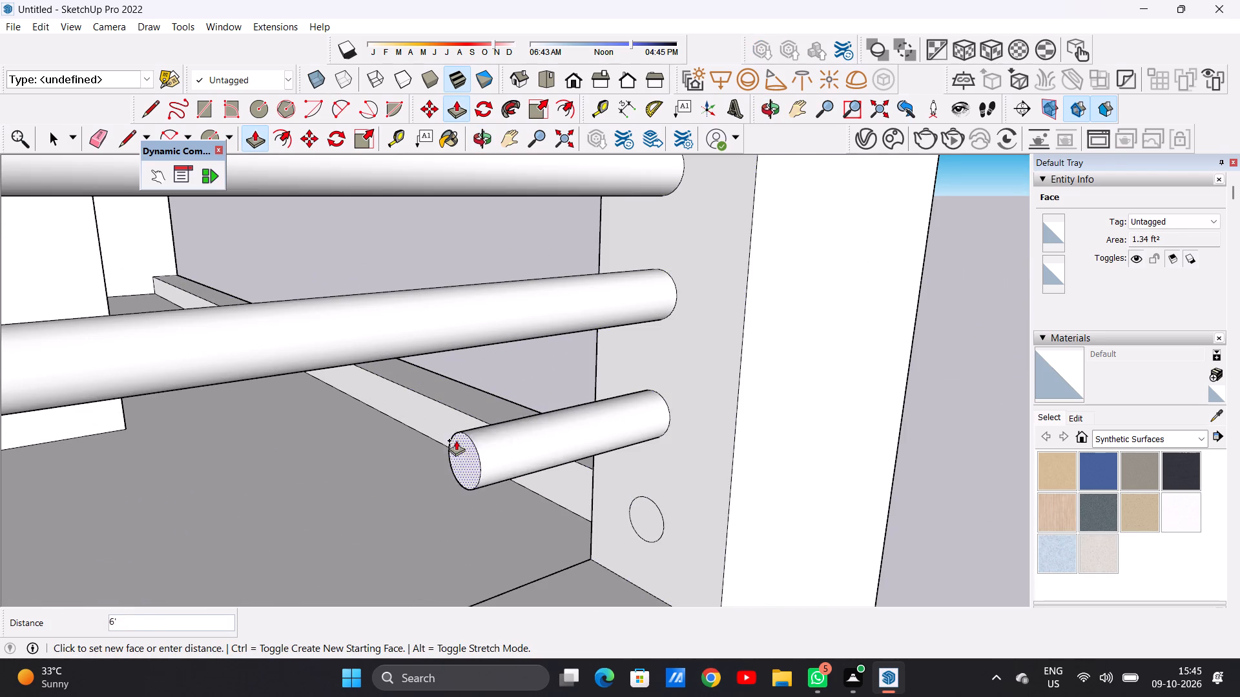
{"action": "scroll", "coordinate": [557, 427], "scroll_direction": "down", "scroll_amount": 19}
{"action": "scroll", "coordinate": [318, 531], "scroll_direction": "down", "scroll_amount": 9}
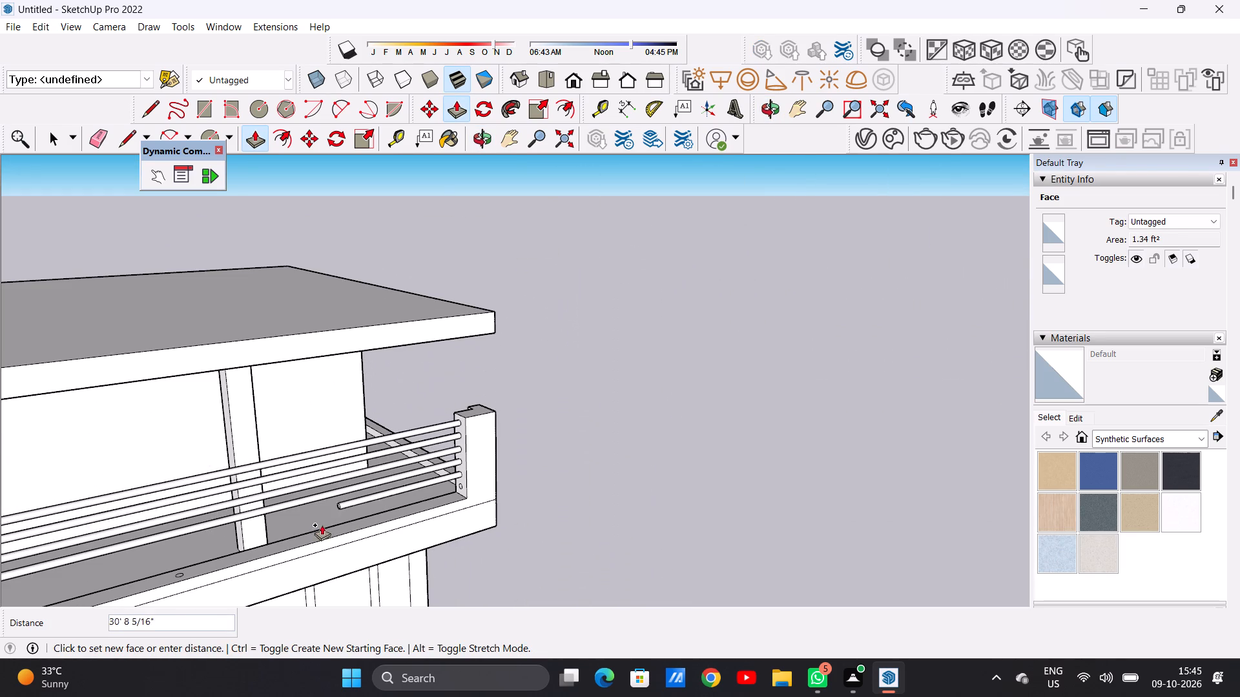
{"action": "middle_click_drag", "start_coordinate": [240, 546], "coordinate": [127, 545]}
{"action": "scroll", "coordinate": [176, 518], "scroll_direction": "down", "scroll_amount": 6}
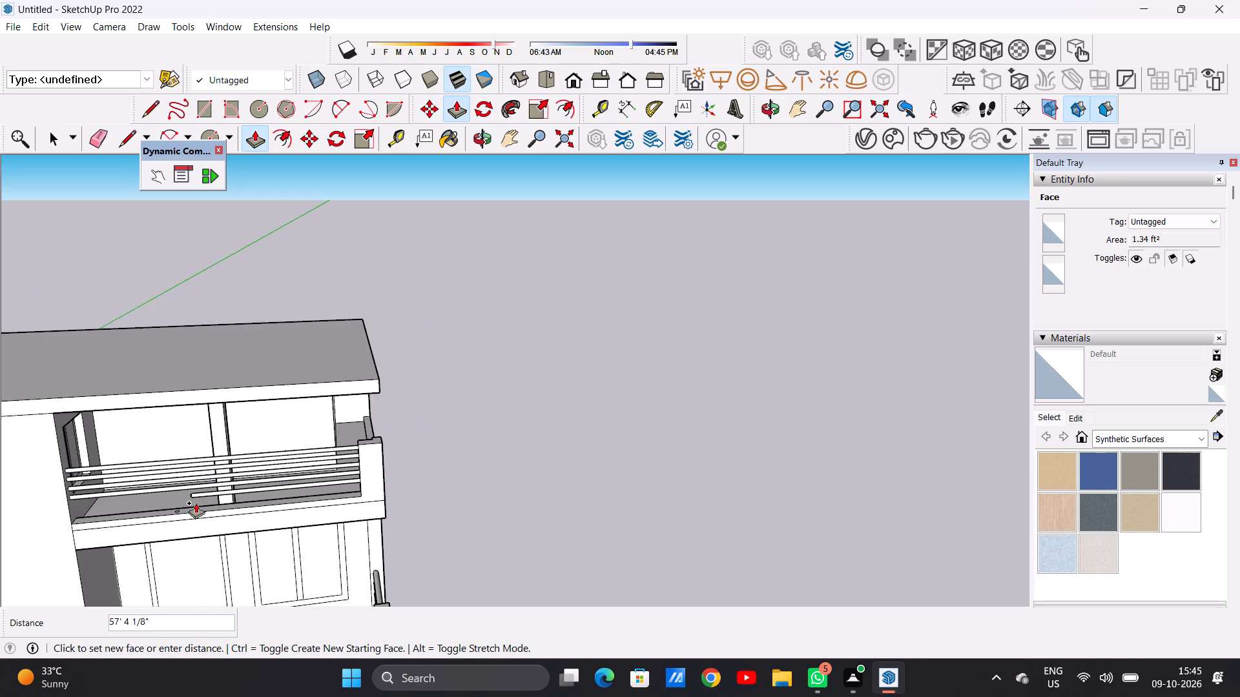
{"action": "scroll", "coordinate": [196, 503], "scroll_direction": "down", "scroll_amount": 3}
{"action": "scroll", "coordinate": [103, 500], "scroll_direction": "up", "scroll_amount": 20}
{"action": "scroll", "coordinate": [103, 500], "scroll_direction": "up", "scroll_amount": 5}
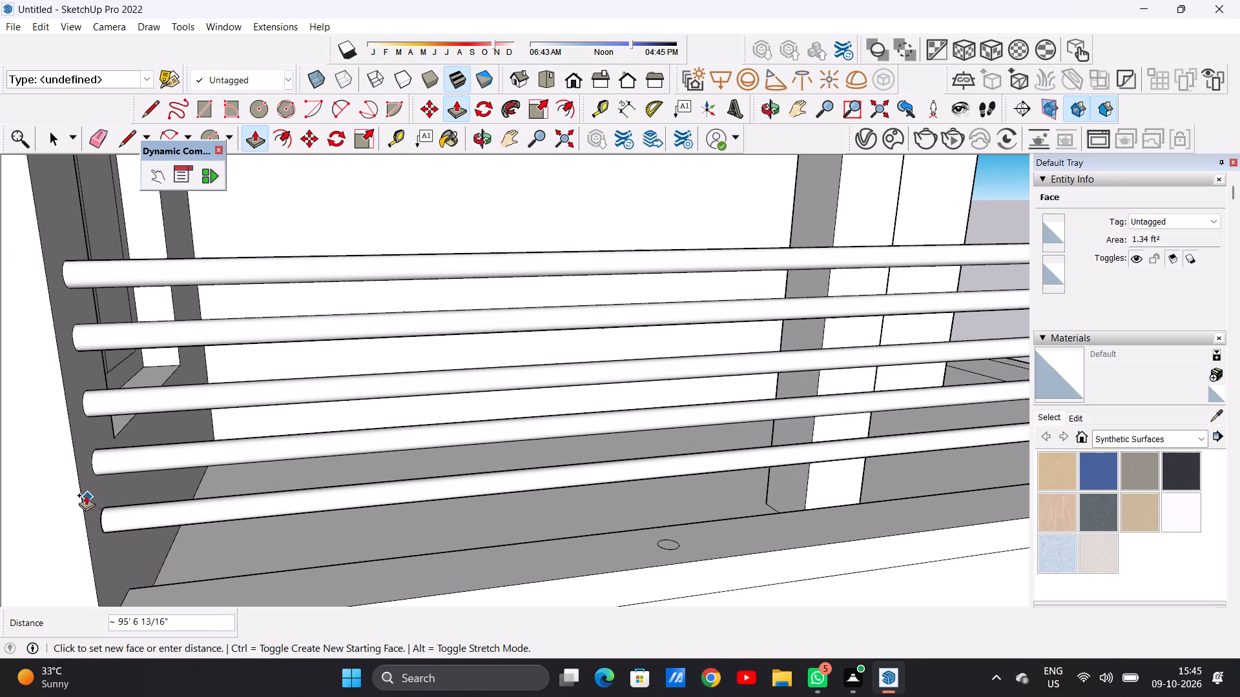
{"action": "left_click", "coordinate": [92, 484]}
Push/Pull the corner post's lowest circle about 95' 7" to the opposite wall as the front railing's sixth rail.
{"action": "scroll", "coordinate": [116, 463], "scroll_direction": "down", "scroll_amount": 8}
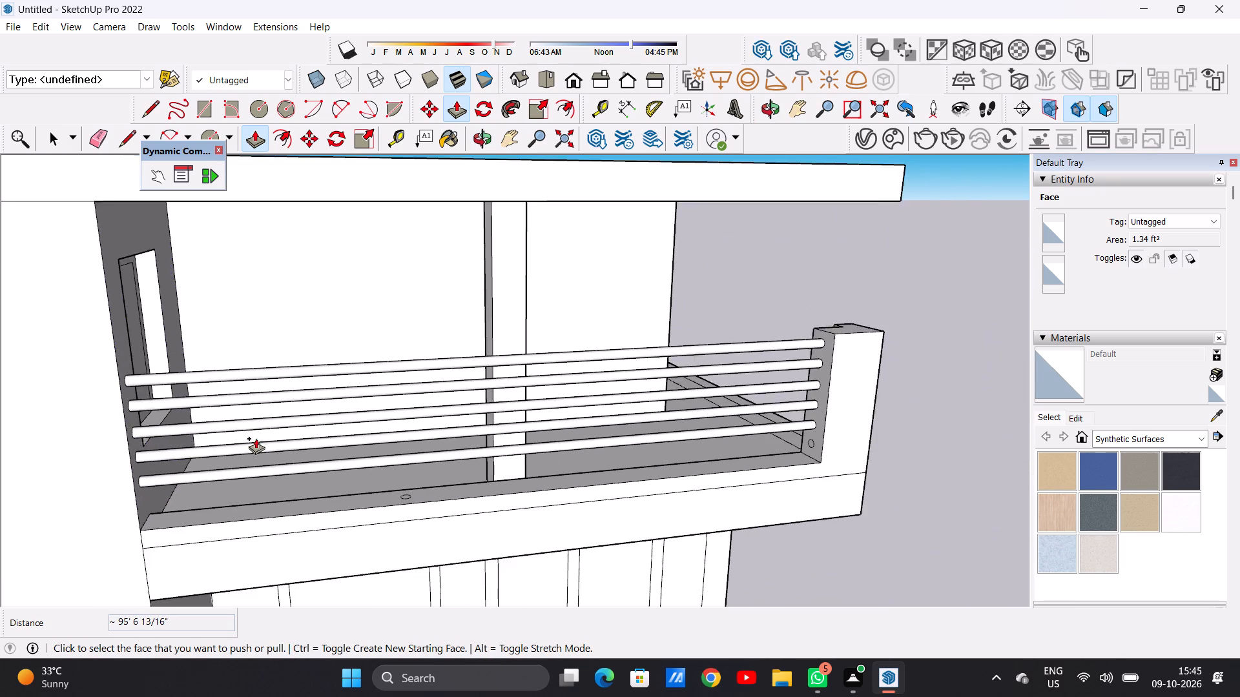
{"action": "scroll", "coordinate": [256, 438], "scroll_direction": "down", "scroll_amount": 8}
{"action": "middle_click_drag", "start_coordinate": [356, 483], "coordinate": [491, 480]}
{"action": "scroll", "coordinate": [710, 354], "scroll_direction": "up", "scroll_amount": 9}
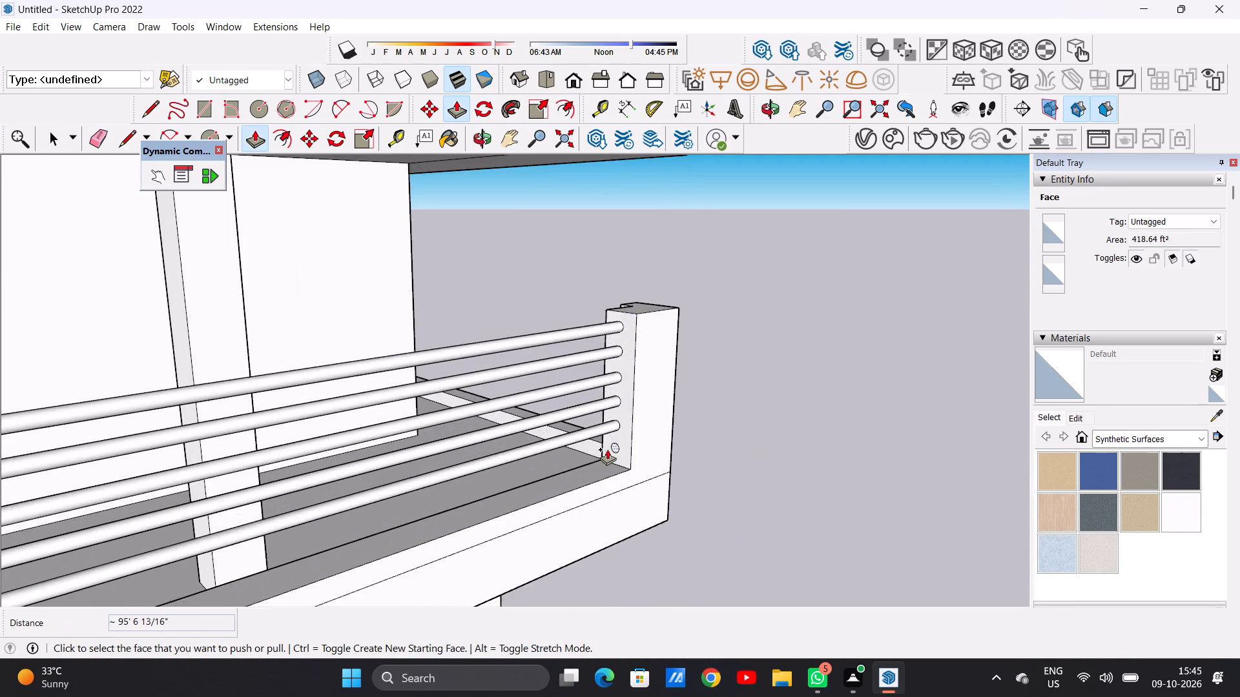
{"action": "scroll", "coordinate": [607, 449], "scroll_direction": "up", "scroll_amount": 12}
{"action": "left_click", "coordinate": [632, 442]}
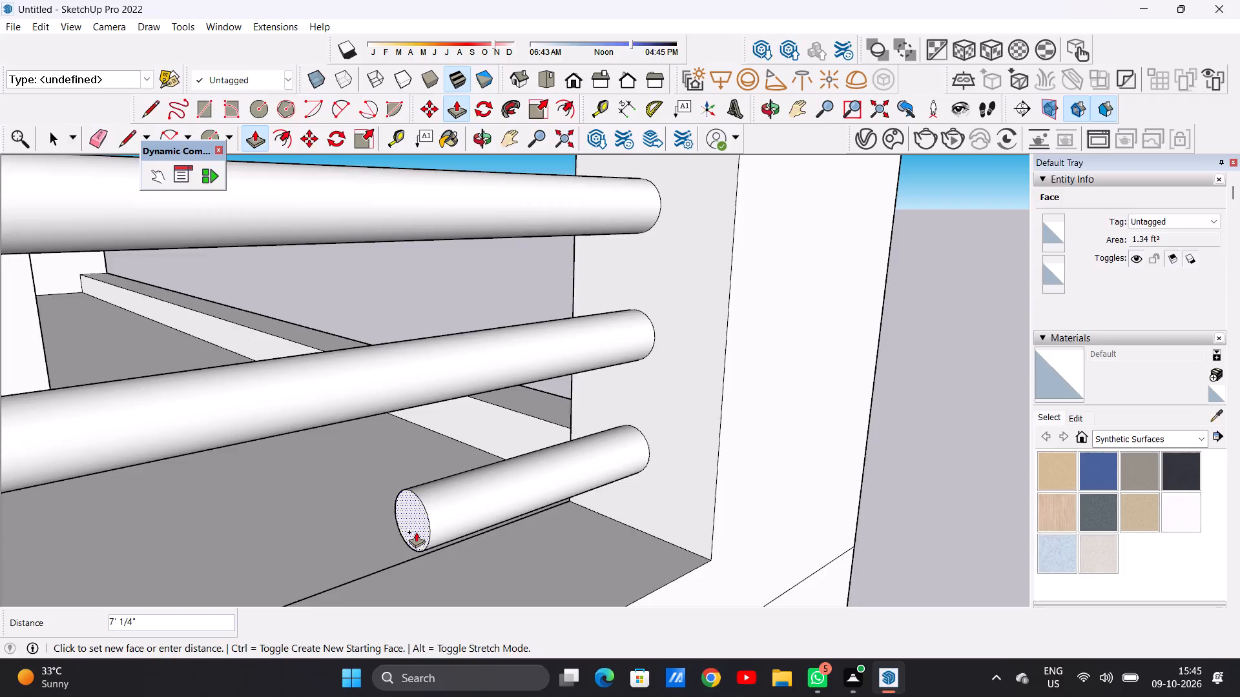
{"action": "scroll", "coordinate": [447, 488], "scroll_direction": "down", "scroll_amount": 20}
{"action": "scroll", "coordinate": [447, 488], "scroll_direction": "down", "scroll_amount": 5}
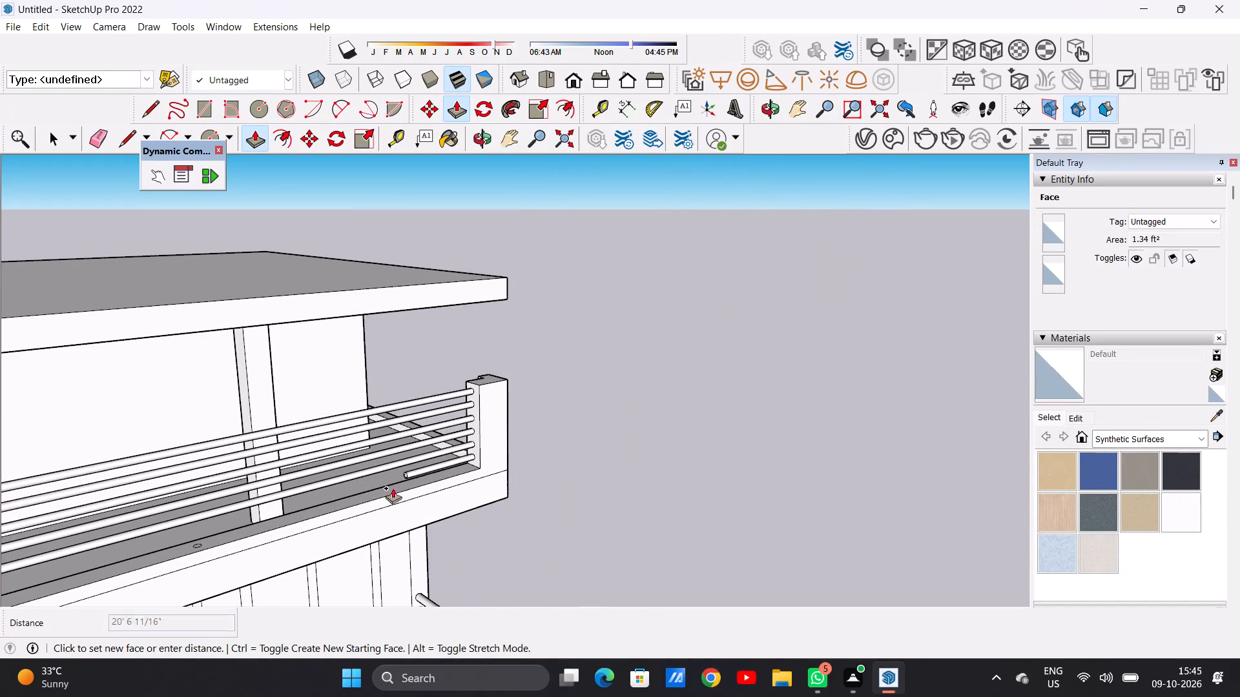
{"action": "scroll", "coordinate": [395, 487], "scroll_direction": "down", "scroll_amount": 3}
{"action": "middle_click_drag", "start_coordinate": [231, 518], "coordinate": [74, 520]}
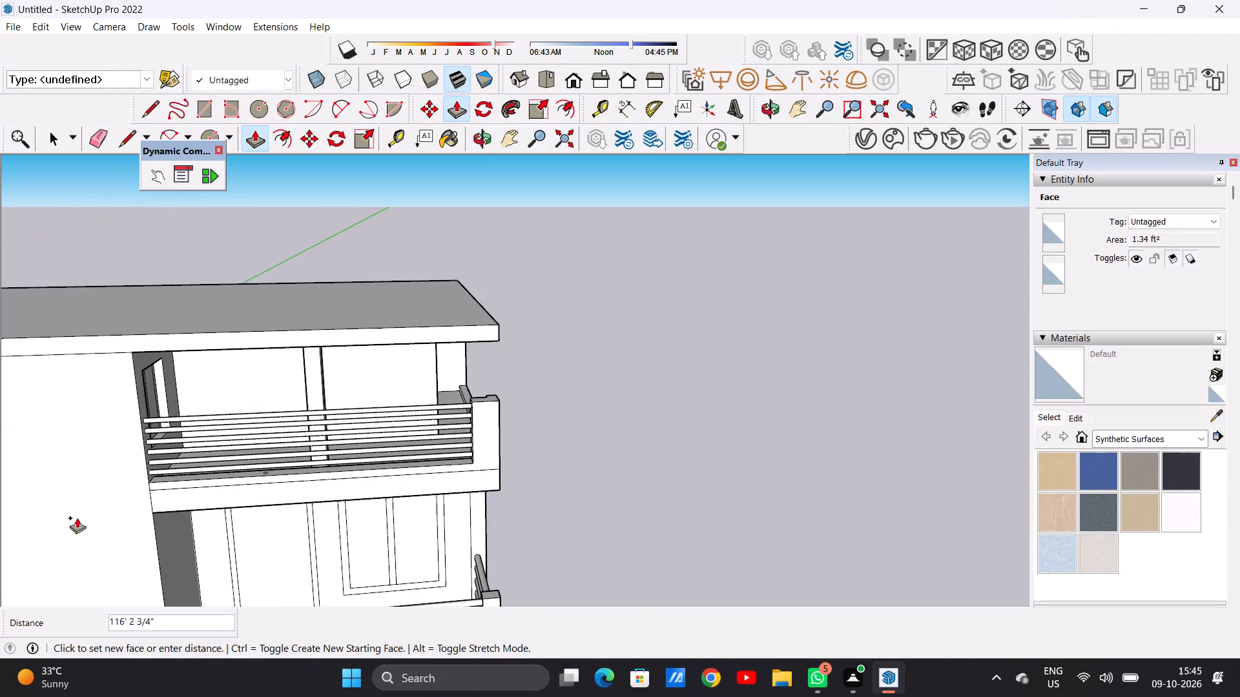
{"action": "scroll", "coordinate": [172, 485], "scroll_direction": "up", "scroll_amount": 14}
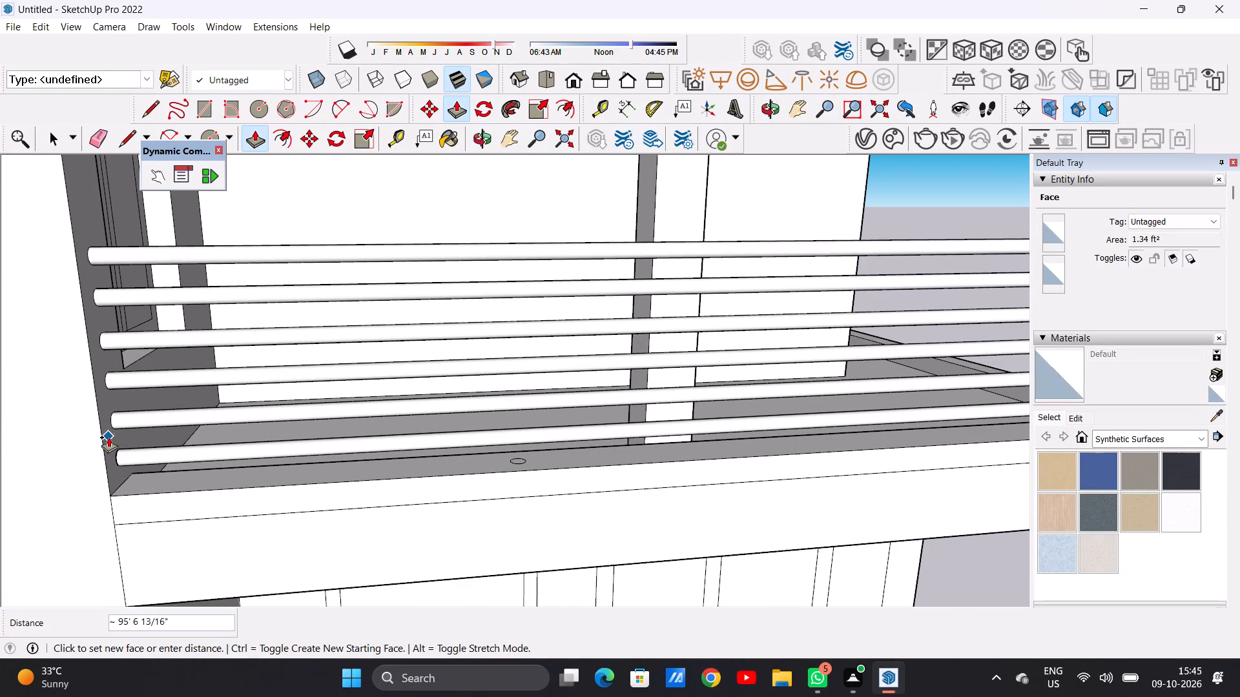
{"action": "left_click", "coordinate": [108, 437]}
Push/Pull the small circle on the top floor's front parapet up about 18' to the top rail as a vertical upright.
{"action": "scroll", "coordinate": [267, 383], "scroll_direction": "down", "scroll_amount": 3}
{"action": "scroll", "coordinate": [433, 369], "scroll_direction": "down", "scroll_amount": 7}
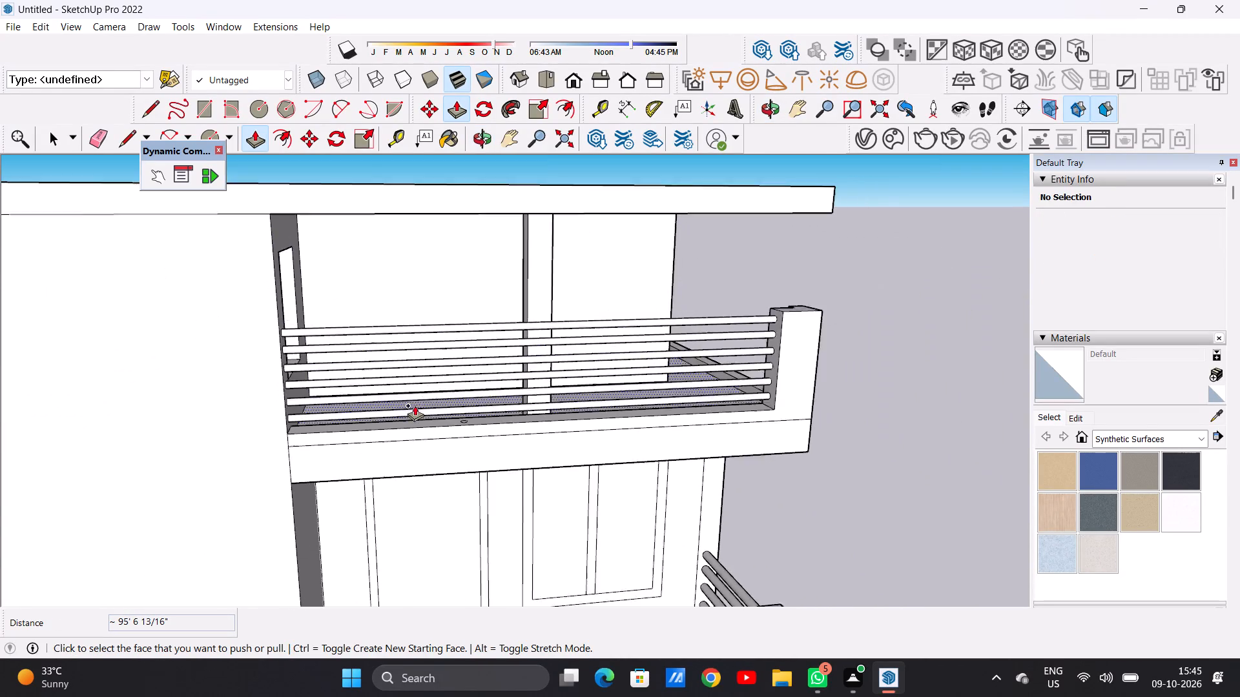
{"action": "scroll", "coordinate": [415, 405], "scroll_direction": "down", "scroll_amount": 1}
{"action": "middle_click_drag", "start_coordinate": [526, 383], "coordinate": [464, 497]}
{"action": "scroll", "coordinate": [433, 402], "scroll_direction": "up", "scroll_amount": 6}
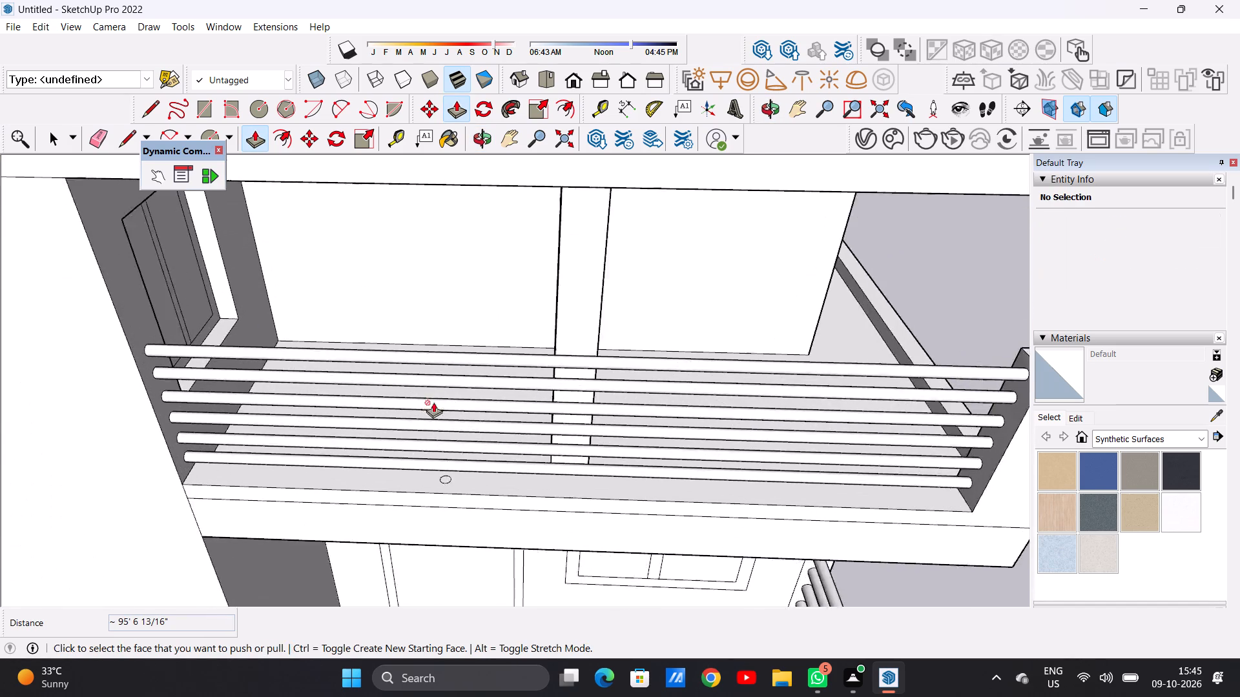
{"action": "scroll", "coordinate": [433, 402], "scroll_direction": "up", "scroll_amount": 6}
{"action": "left_click", "coordinate": [454, 532]}
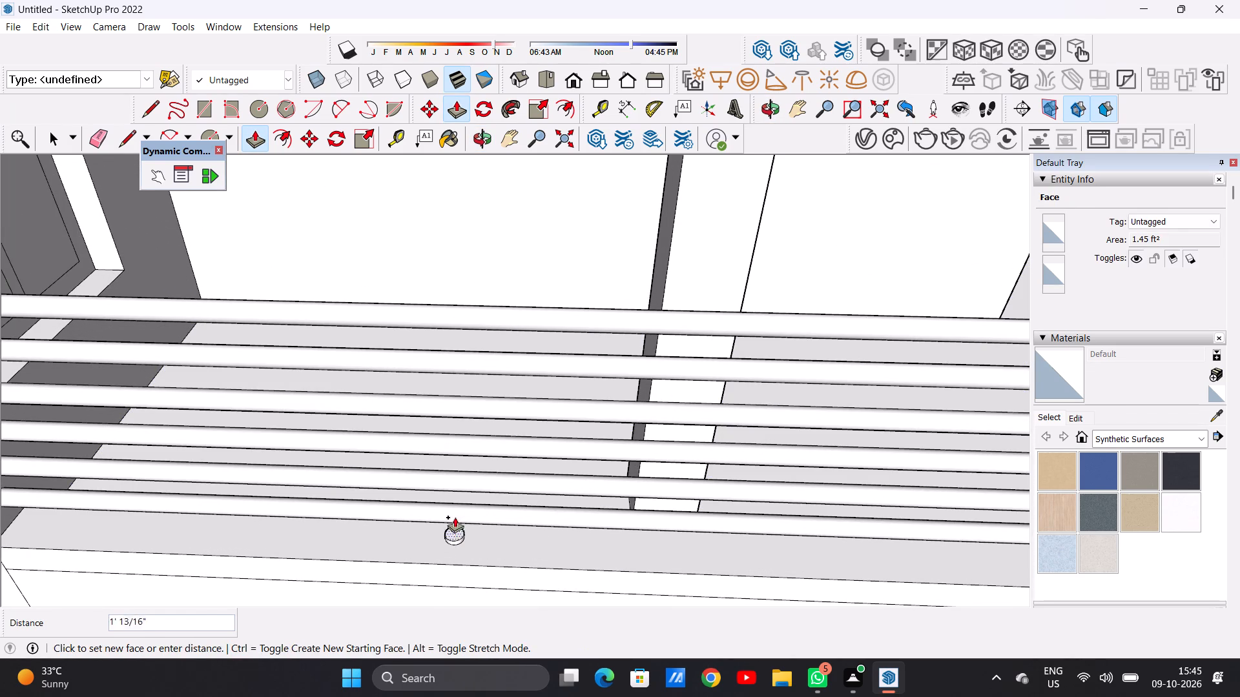
{"action": "scroll", "coordinate": [439, 425], "scroll_direction": "down", "scroll_amount": 6}
{"action": "scroll", "coordinate": [448, 387], "scroll_direction": "up", "scroll_amount": 6}
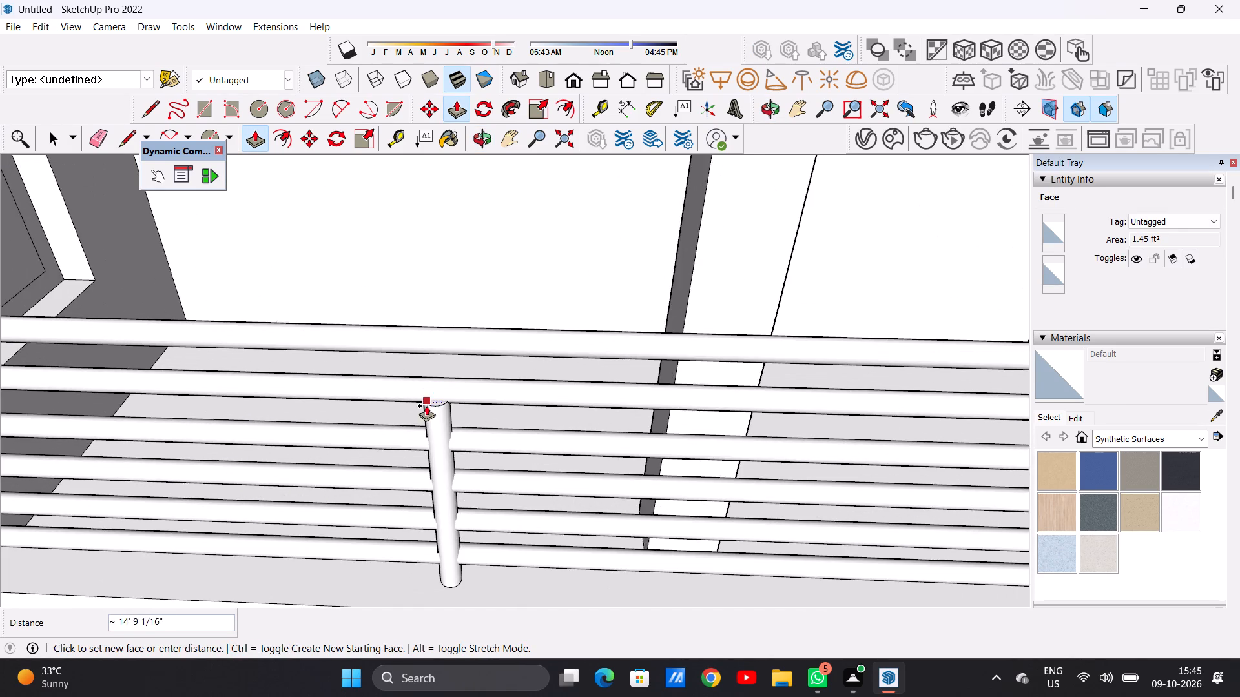
{"action": "middle_click_drag", "start_coordinate": [426, 405], "coordinate": [457, 339]}
{"action": "scroll", "coordinate": [446, 329], "scroll_direction": "up", "scroll_amount": 6}
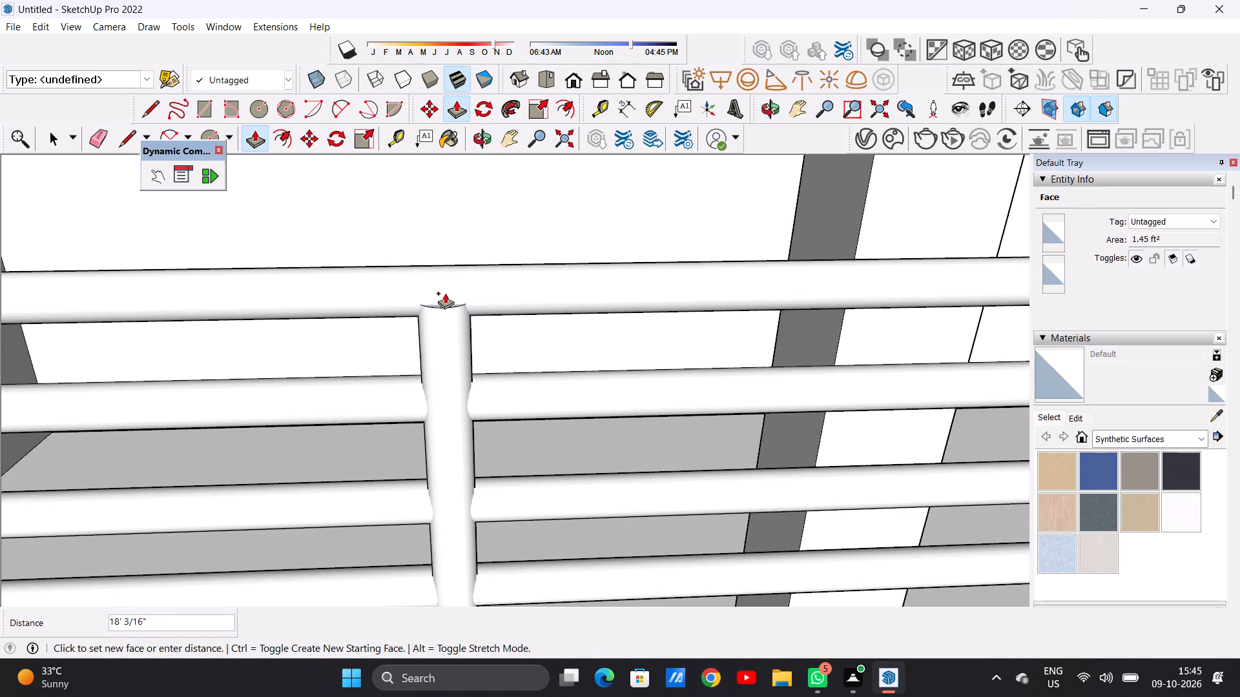
{"action": "left_click", "coordinate": [445, 289]}
{"action": "key", "text": "space"}
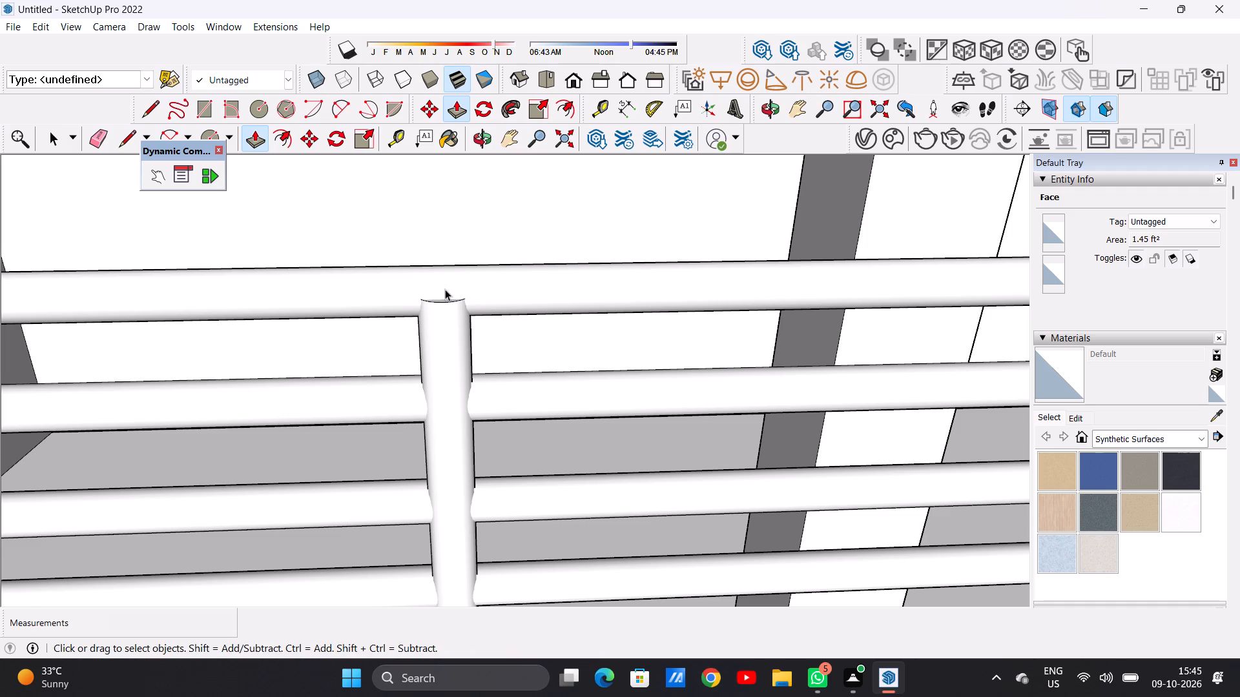
On the top floor balcony's adjacent open side, Push/Pull the corner post's top circle about 94' 10" to the far wall as a rail.
{"action": "scroll", "coordinate": [453, 441], "scroll_direction": "down", "scroll_amount": 18}
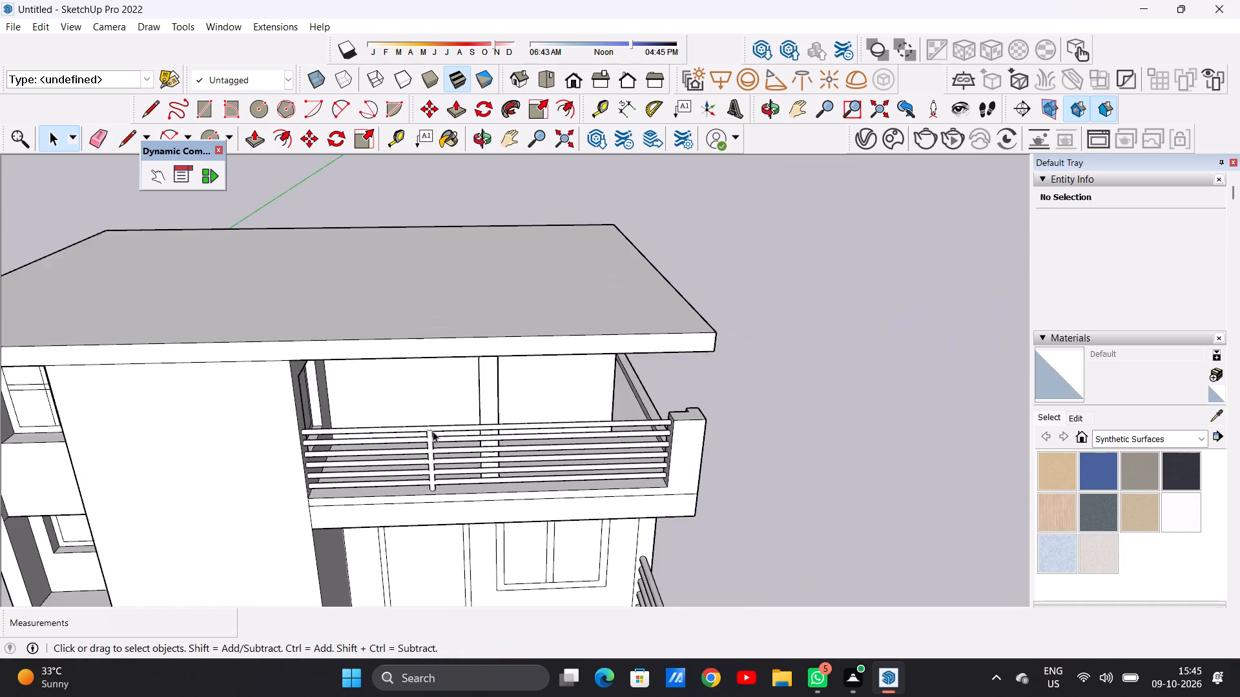
{"action": "scroll", "coordinate": [433, 431], "scroll_direction": "down", "scroll_amount": 6}
{"action": "middle_click_drag", "start_coordinate": [763, 447], "coordinate": [332, 467]}
{"action": "middle_click_drag", "start_coordinate": [537, 487], "coordinate": [329, 451]}
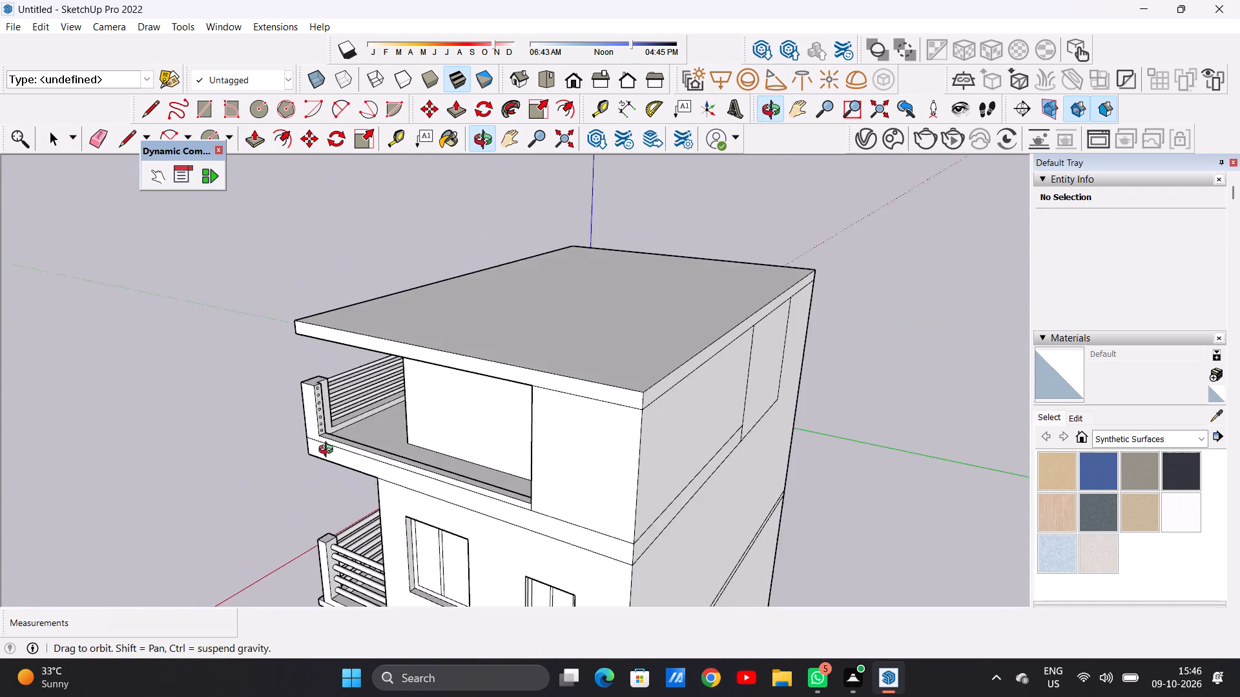
{"action": "middle_click_drag", "start_coordinate": [329, 451], "coordinate": [325, 450]}
{"action": "scroll", "coordinate": [318, 387], "scroll_direction": "up", "scroll_amount": 7}
{"action": "scroll", "coordinate": [309, 399], "scroll_direction": "down", "scroll_amount": 1}
{"action": "scroll", "coordinate": [309, 399], "scroll_direction": "up", "scroll_amount": 16}
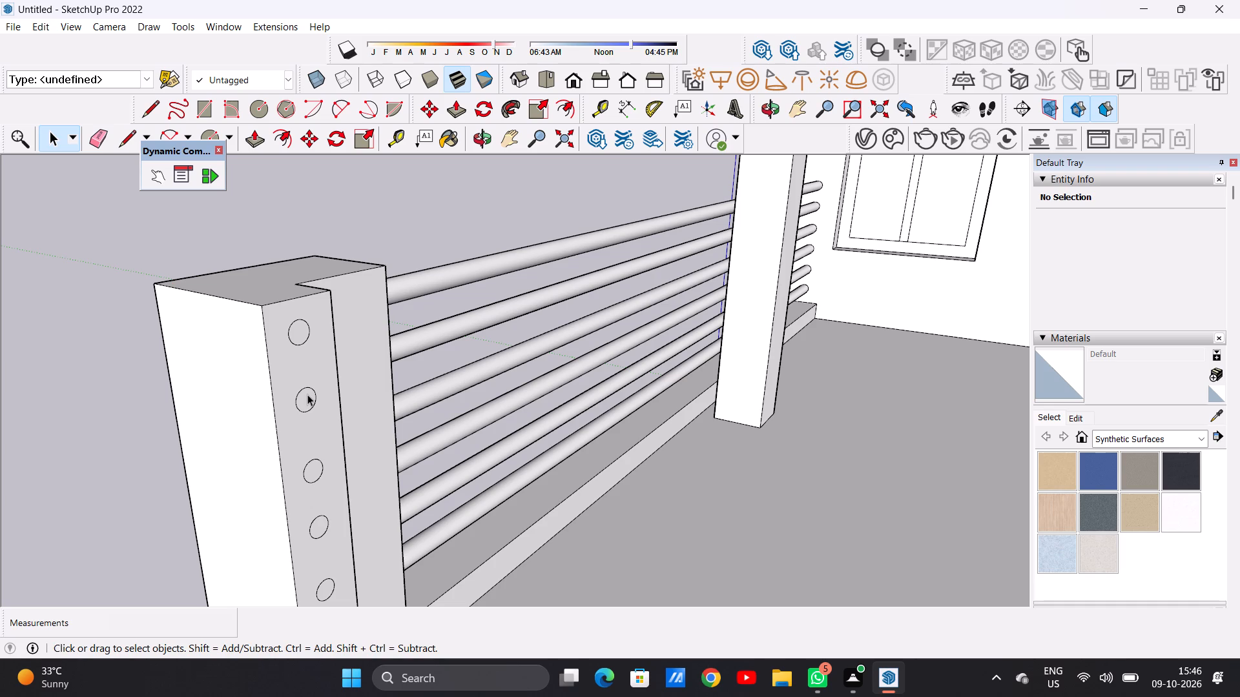
{"action": "key", "text": "space"}
{"action": "scroll", "coordinate": [320, 381], "scroll_direction": "down", "scroll_amount": 17}
{"action": "scroll", "coordinate": [291, 373], "scroll_direction": "down", "scroll_amount": 20}
{"action": "scroll", "coordinate": [291, 373], "scroll_direction": "down", "scroll_amount": 16}
{"action": "scroll", "coordinate": [384, 381], "scroll_direction": "up", "scroll_amount": 6}
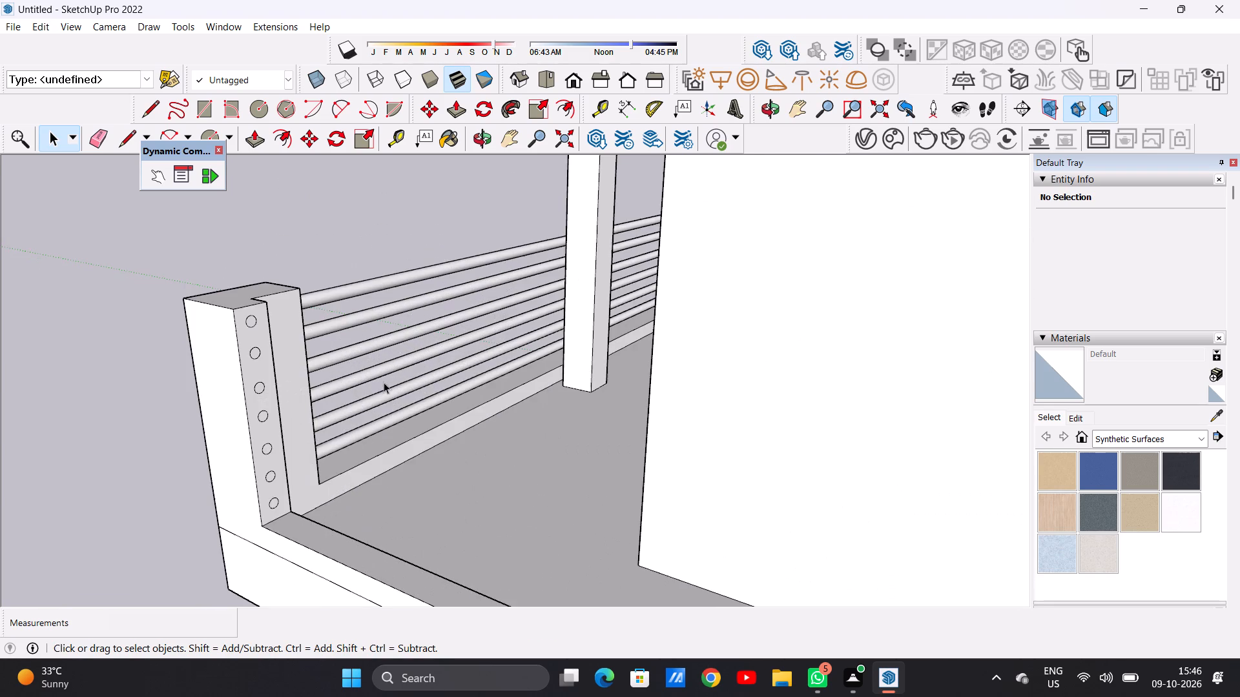
{"action": "scroll", "coordinate": [387, 367], "scroll_direction": "down", "scroll_amount": 4}
{"action": "middle_click_drag", "start_coordinate": [368, 403], "coordinate": [303, 359]}
{"action": "scroll", "coordinate": [242, 259], "scroll_direction": "up", "scroll_amount": 2}
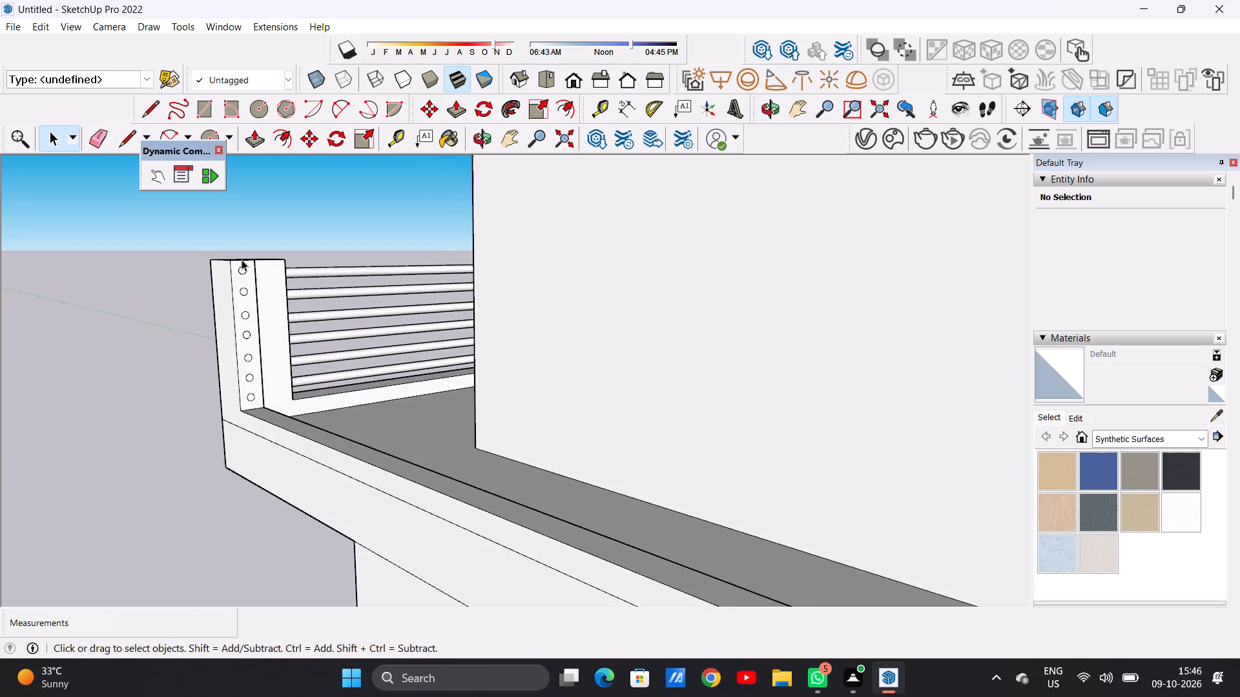
{"action": "scroll", "coordinate": [242, 259], "scroll_direction": "up", "scroll_amount": 11}
{"action": "scroll", "coordinate": [246, 308], "scroll_direction": "down", "scroll_amount": 13}
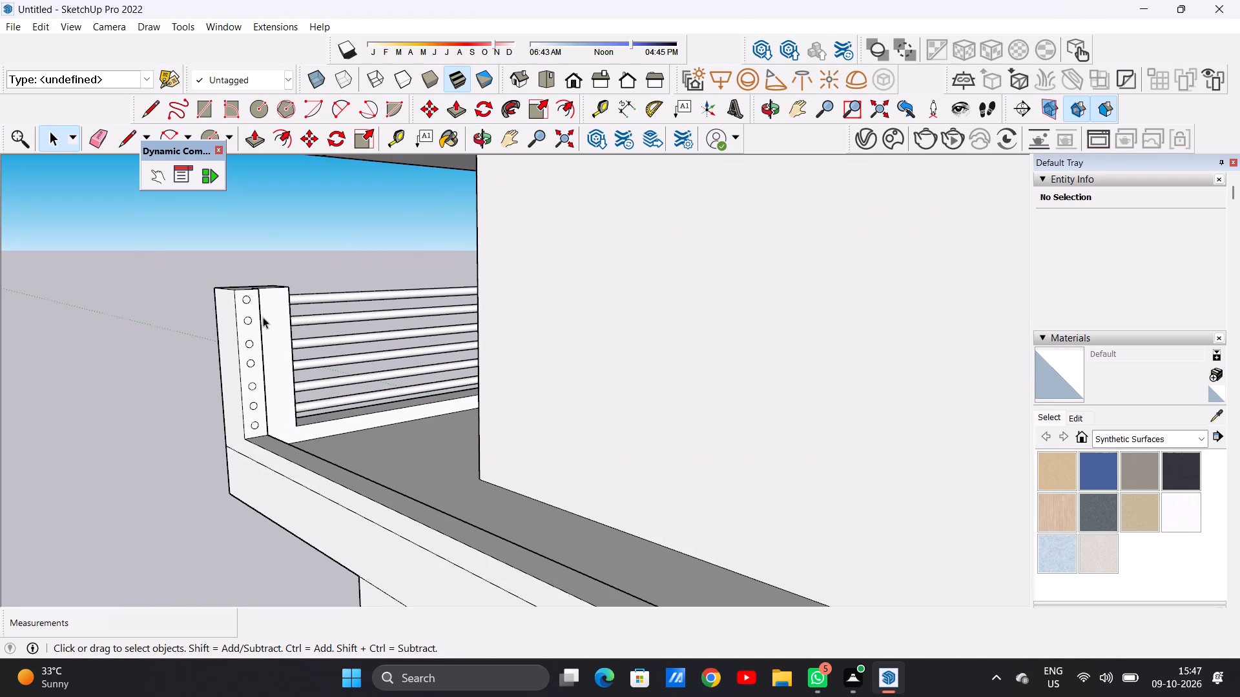
{"action": "scroll", "coordinate": [227, 338], "scroll_direction": "up", "scroll_amount": 5}
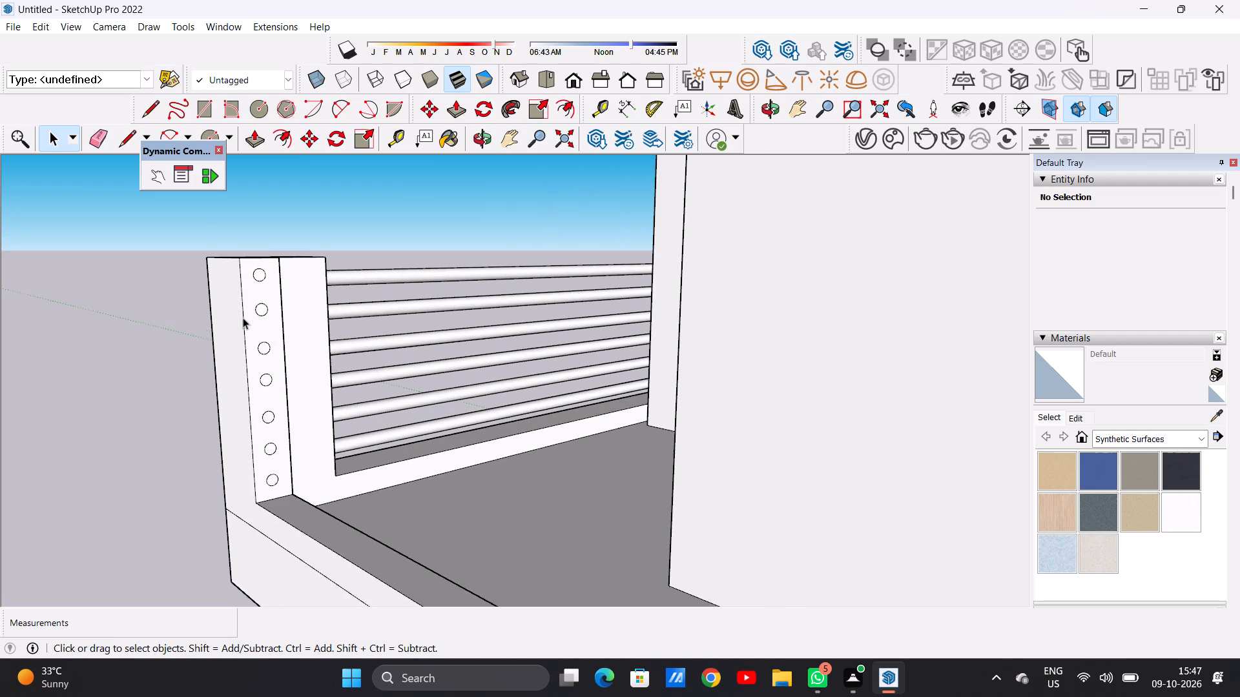
{"action": "scroll", "coordinate": [260, 308], "scroll_direction": "up", "scroll_amount": 6}
{"action": "key", "text": "p"}
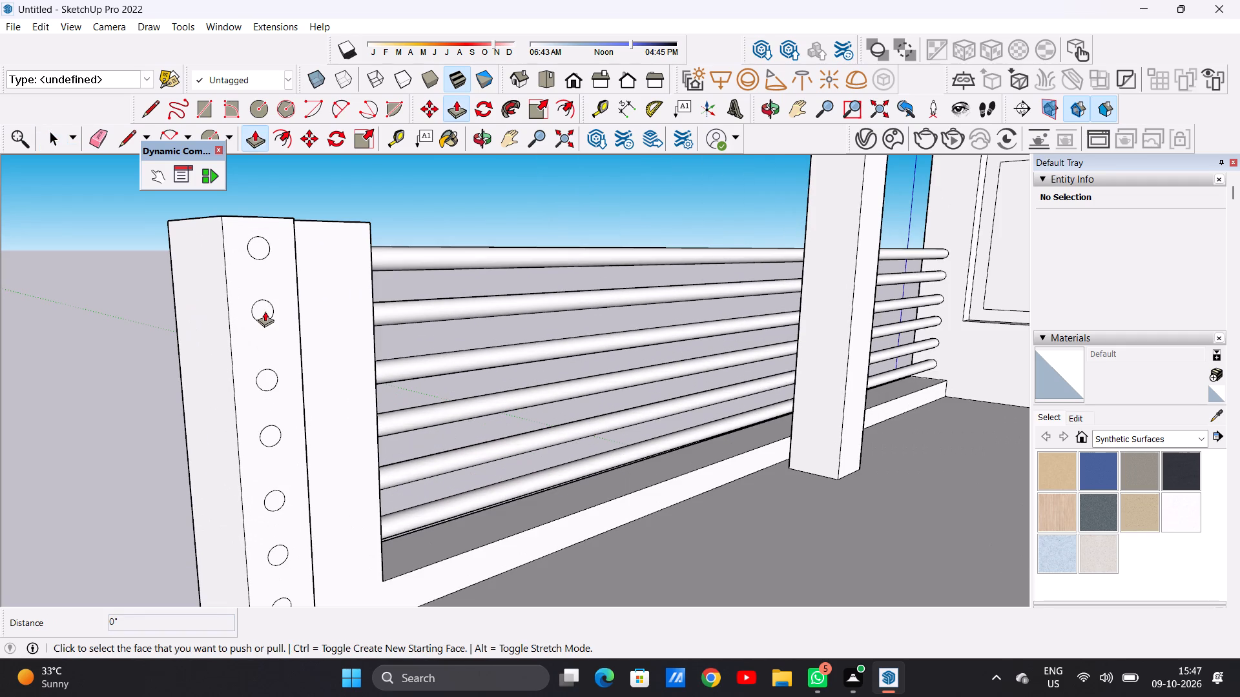
{"action": "scroll", "coordinate": [338, 299], "scroll_direction": "down", "scroll_amount": 6}
{"action": "scroll", "coordinate": [301, 285], "scroll_direction": "up", "scroll_amount": 10}
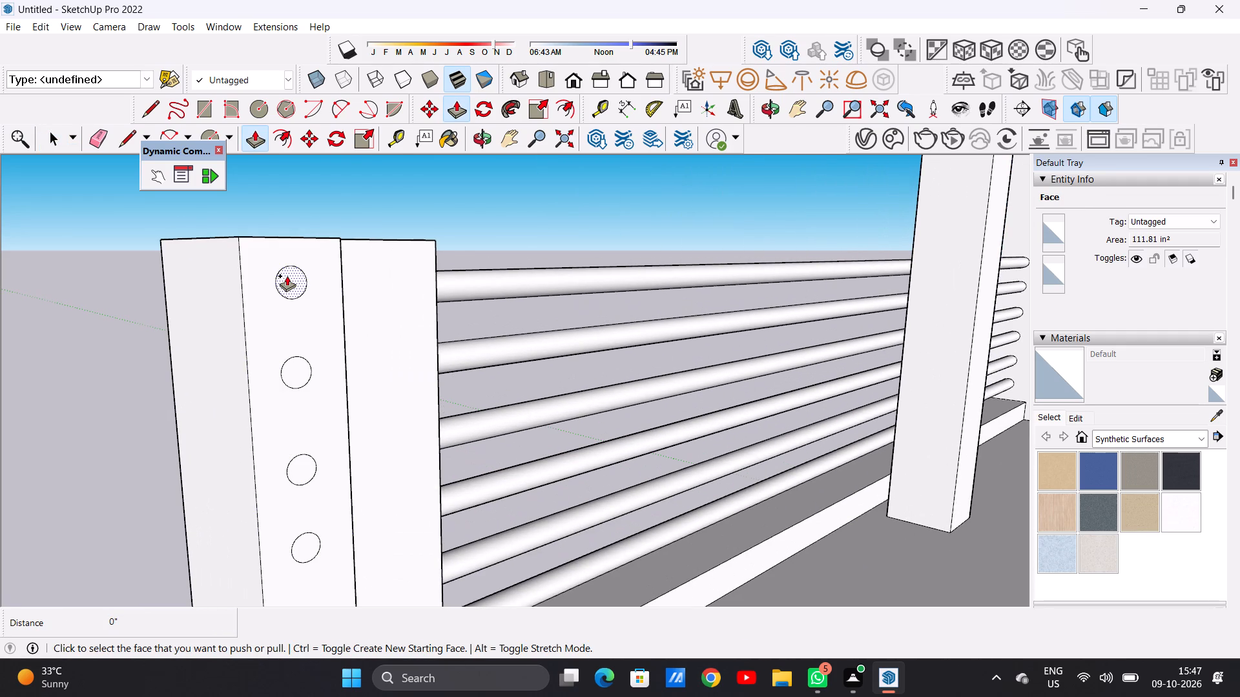
{"action": "left_click", "coordinate": [287, 276]}
{"action": "scroll", "coordinate": [352, 328], "scroll_direction": "down", "scroll_amount": 10}
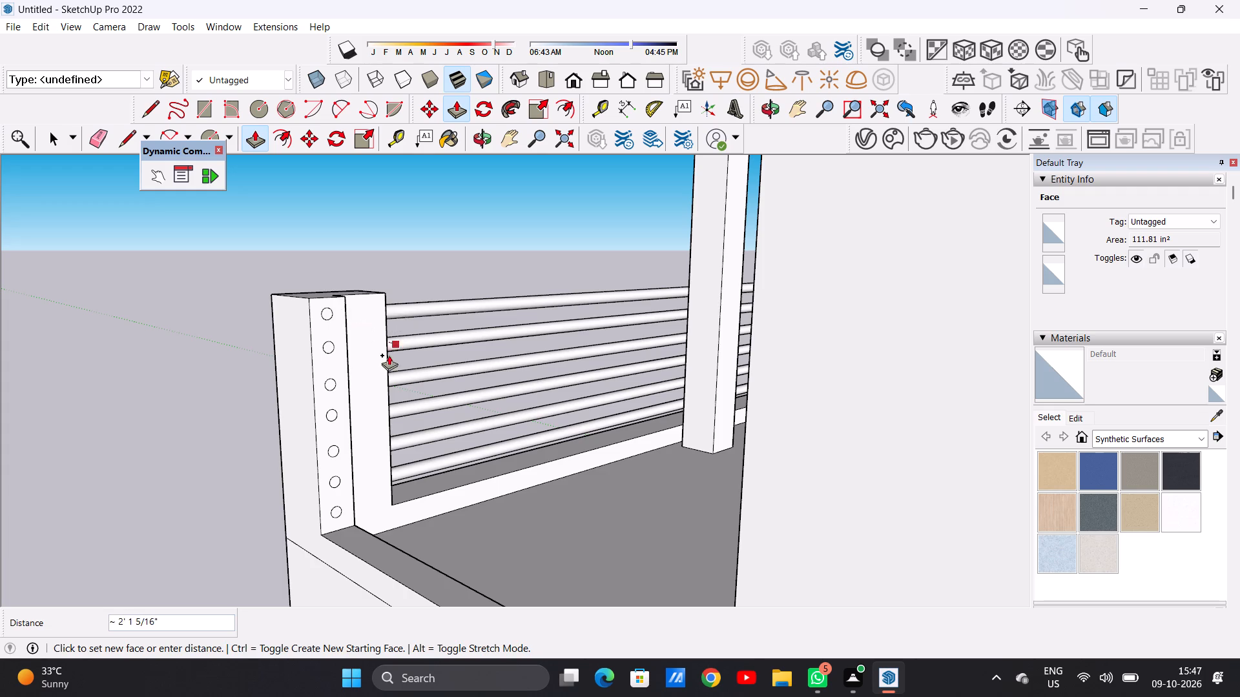
{"action": "middle_click_drag", "start_coordinate": [428, 359], "coordinate": [563, 360]}
{"action": "scroll", "coordinate": [517, 355], "scroll_direction": "down", "scroll_amount": 3}
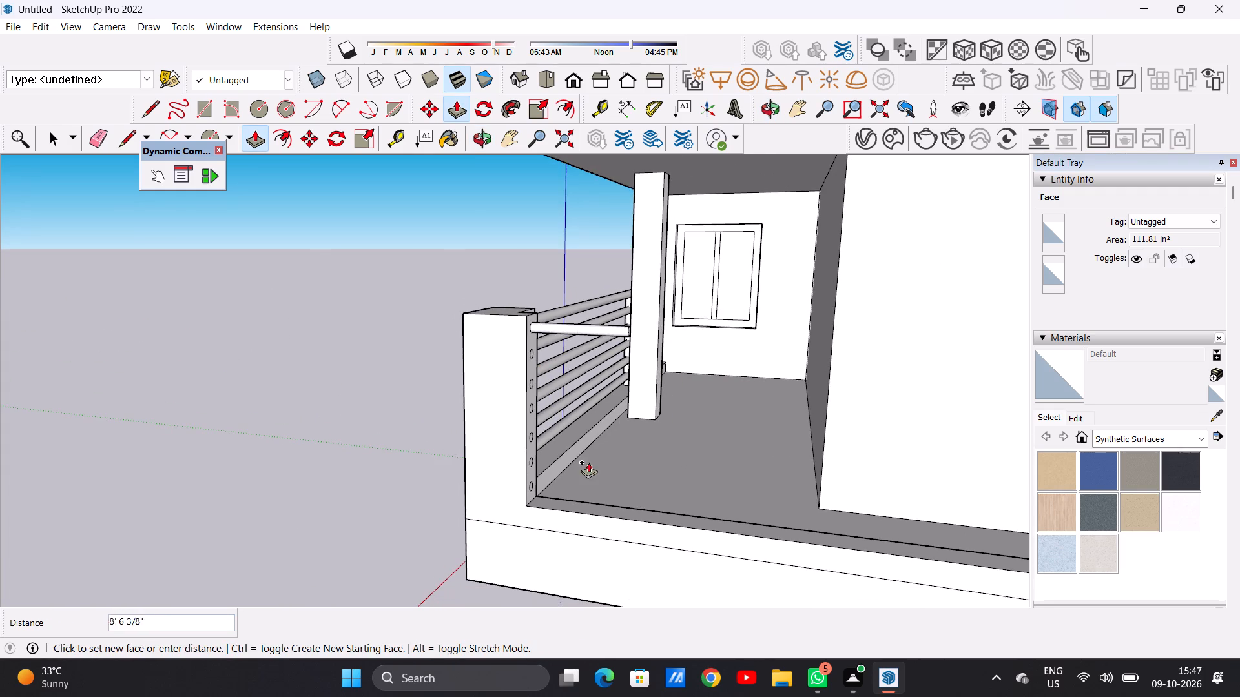
{"action": "scroll", "coordinate": [569, 458], "scroll_direction": "down", "scroll_amount": 8}
{"action": "scroll", "coordinate": [987, 425], "scroll_direction": "up", "scroll_amount": 7}
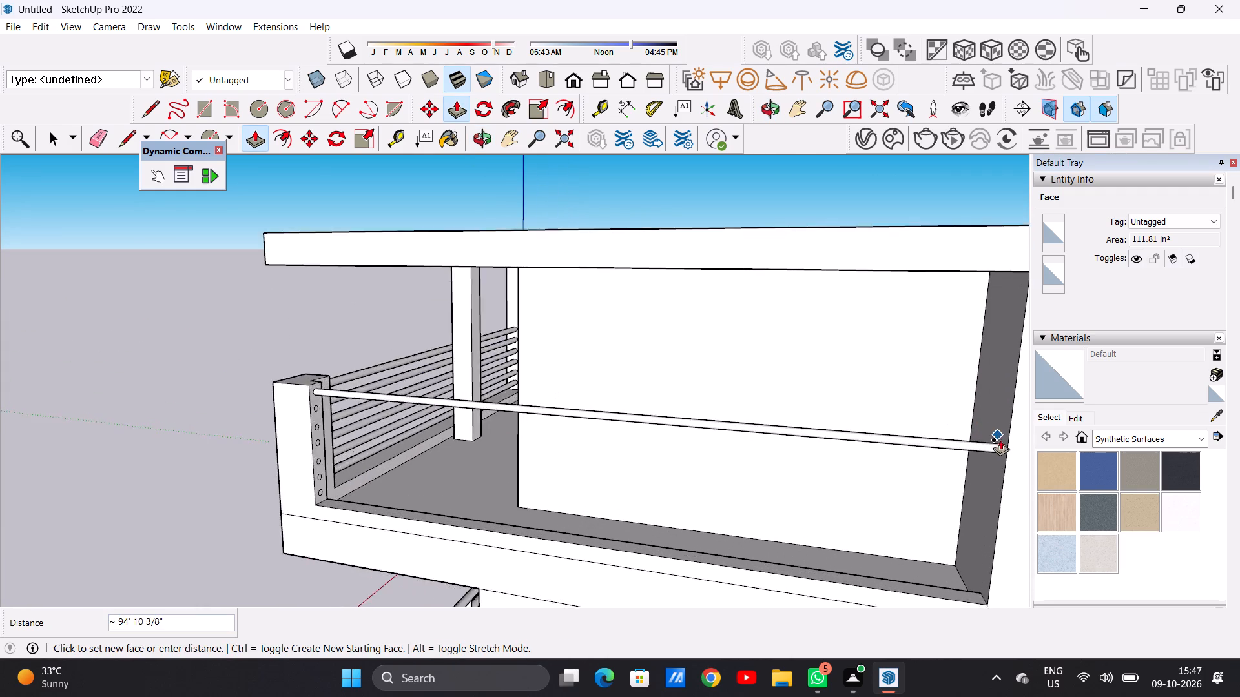
{"action": "scroll", "coordinate": [1000, 439], "scroll_direction": "up", "scroll_amount": 5}
{"action": "left_click", "coordinate": [1006, 424]}
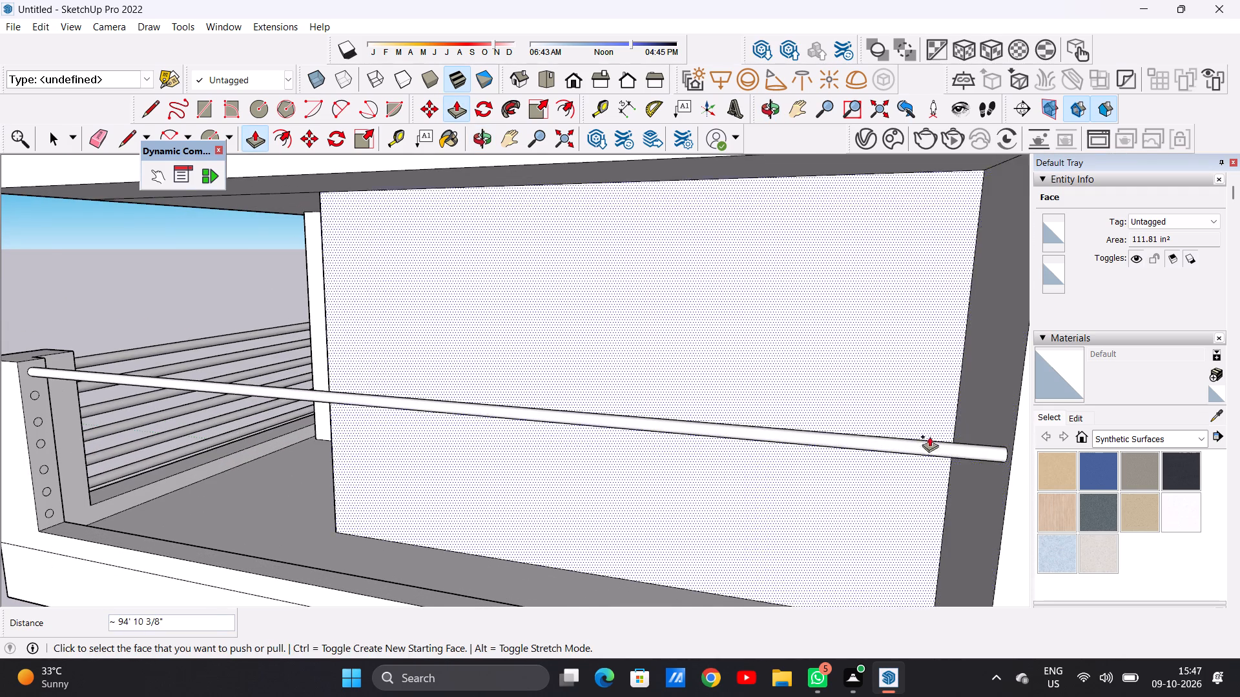
Push/Pull the corner post's second circle from the top about 94' 10" to the far wall, matching the top side rail.
{"action": "scroll", "coordinate": [931, 441], "scroll_direction": "down", "scroll_amount": 10}
{"action": "middle_click_drag", "start_coordinate": [553, 509], "coordinate": [443, 506]}
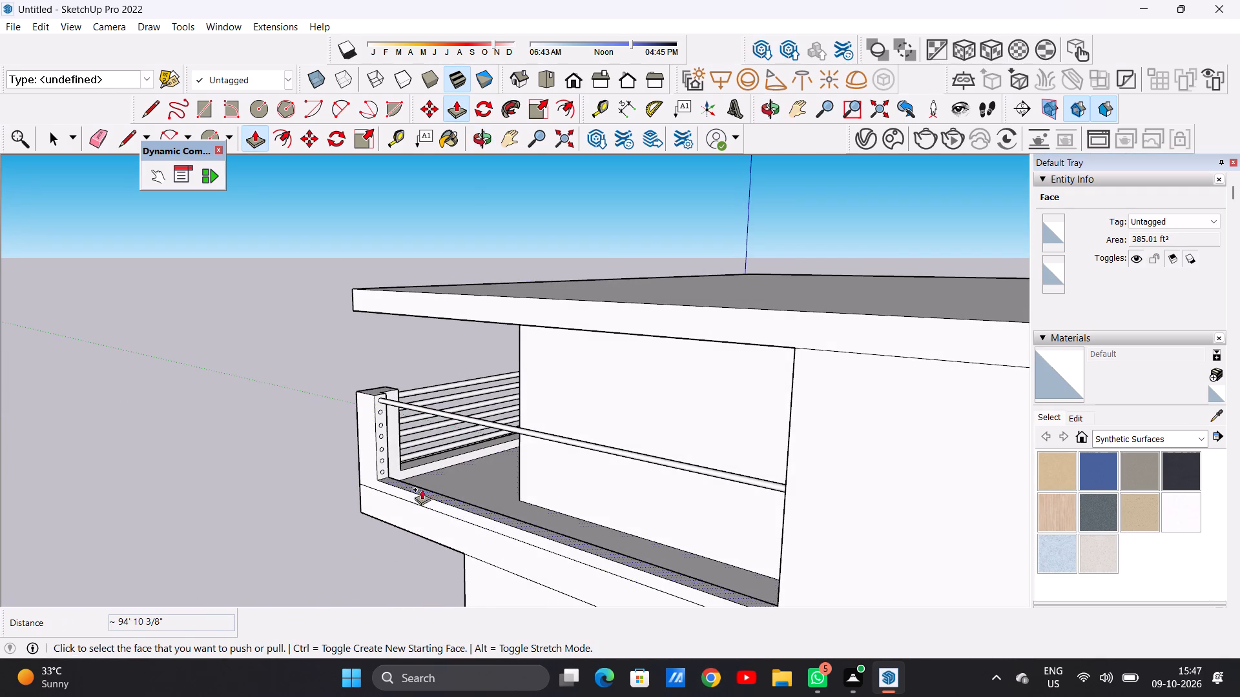
{"action": "scroll", "coordinate": [387, 412], "scroll_direction": "up", "scroll_amount": 13}
{"action": "scroll", "coordinate": [380, 403], "scroll_direction": "down", "scroll_amount": 1}
{"action": "scroll", "coordinate": [380, 403], "scroll_direction": "up", "scroll_amount": 12}
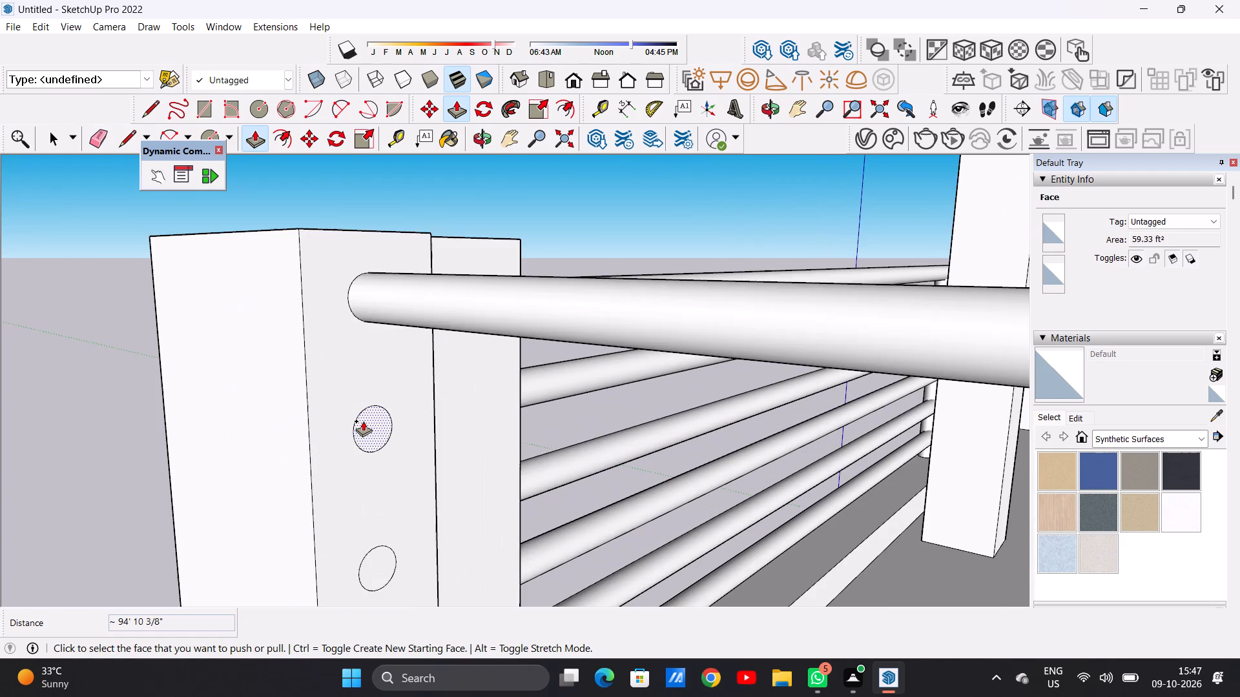
{"action": "left_click", "coordinate": [367, 423]}
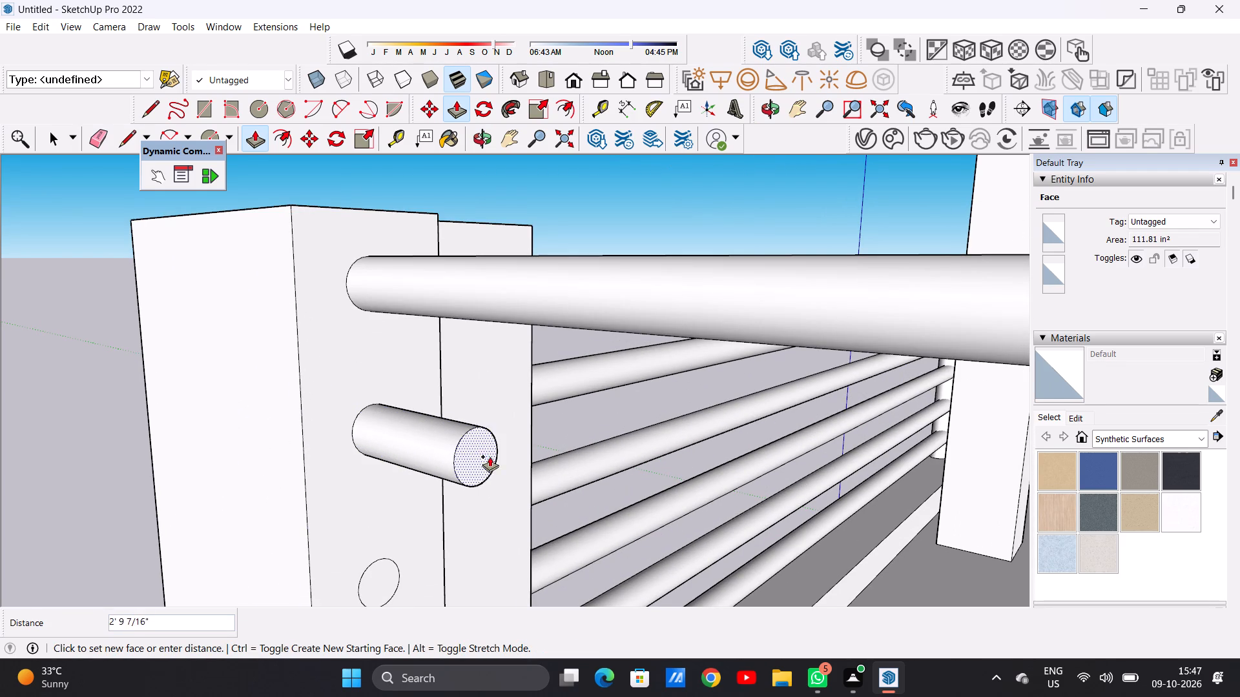
{"action": "scroll", "coordinate": [530, 457], "scroll_direction": "down", "scroll_amount": 15}
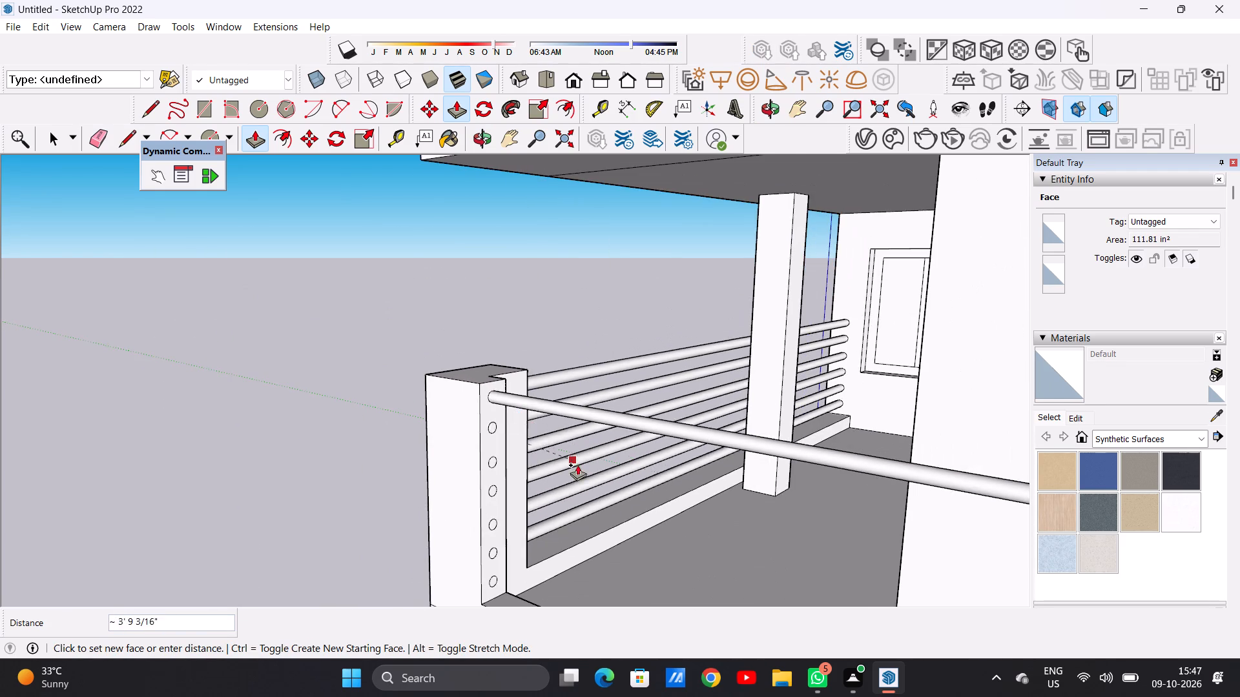
{"action": "scroll", "coordinate": [578, 465], "scroll_direction": "down", "scroll_amount": 6}
{"action": "middle_click_drag", "start_coordinate": [599, 472], "coordinate": [712, 473]}
{"action": "scroll", "coordinate": [681, 472], "scroll_direction": "down", "scroll_amount": 9}
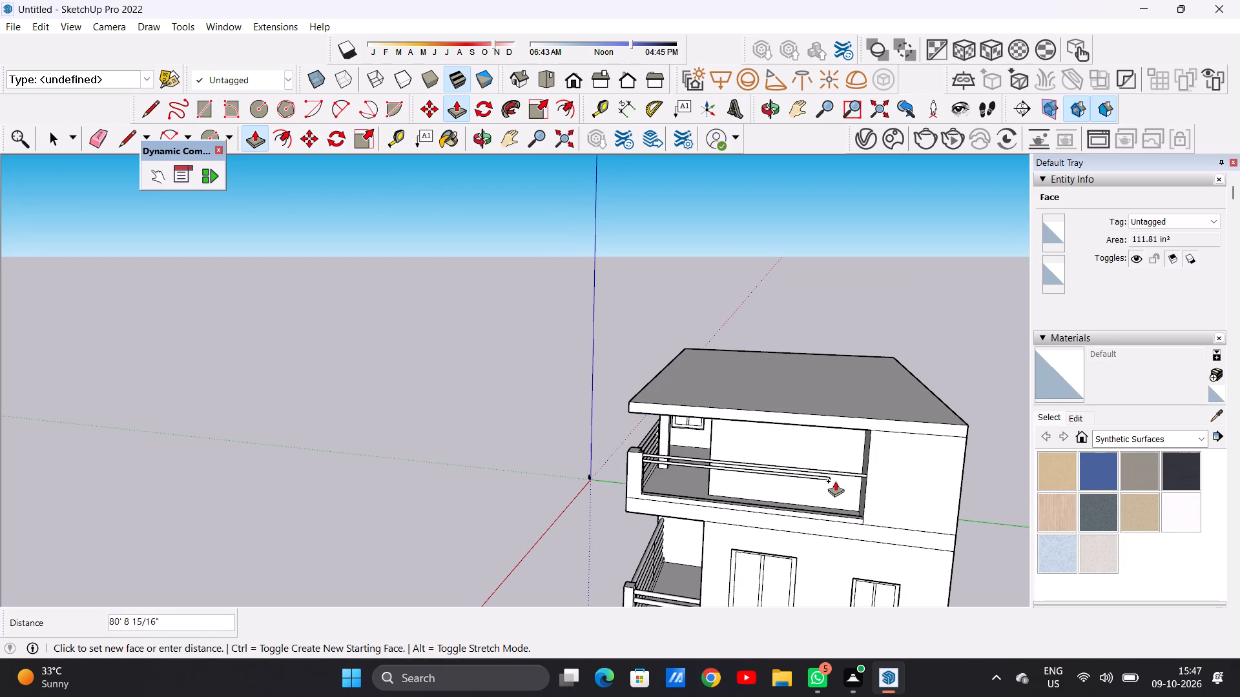
{"action": "scroll", "coordinate": [848, 478], "scroll_direction": "up", "scroll_amount": 4}
{"action": "middle_click_drag", "start_coordinate": [842, 477], "coordinate": [936, 450]}
{"action": "scroll", "coordinate": [897, 446], "scroll_direction": "up", "scroll_amount": 10}
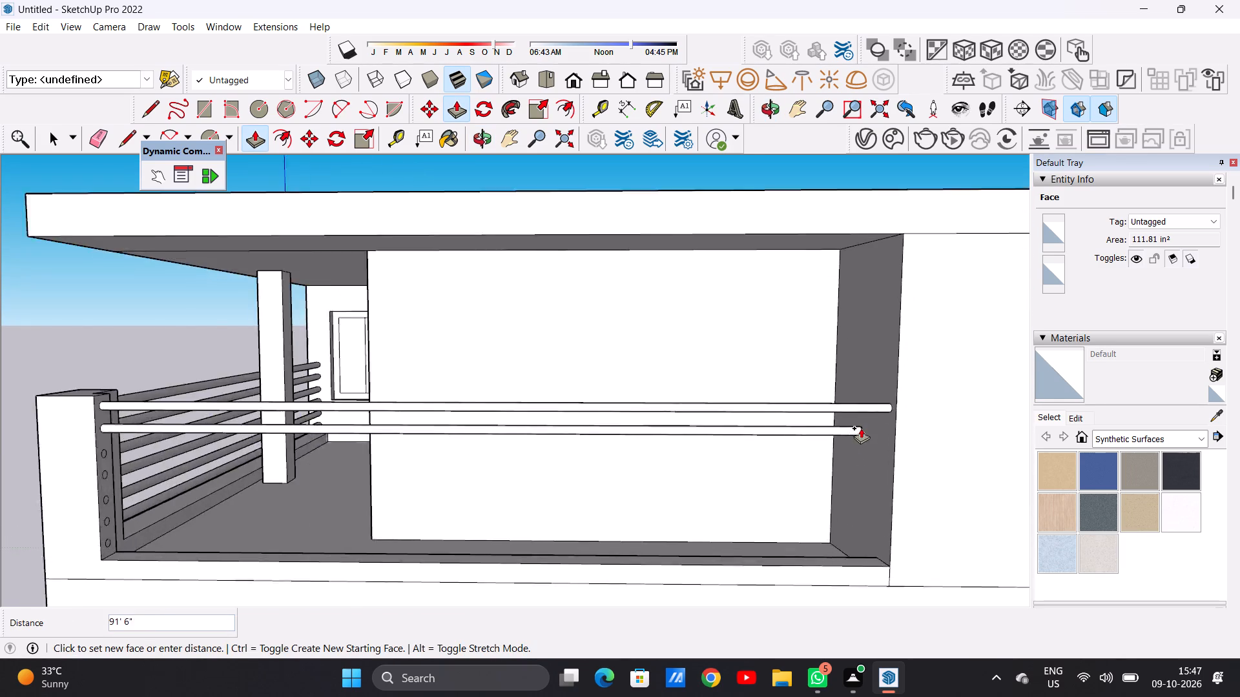
{"action": "scroll", "coordinate": [861, 428], "scroll_direction": "up", "scroll_amount": 4}
{"action": "scroll", "coordinate": [865, 436], "scroll_direction": "down", "scroll_amount": 1}
{"action": "scroll", "coordinate": [865, 436], "scroll_direction": "up", "scroll_amount": 5}
{"action": "left_click", "coordinate": [898, 410]}
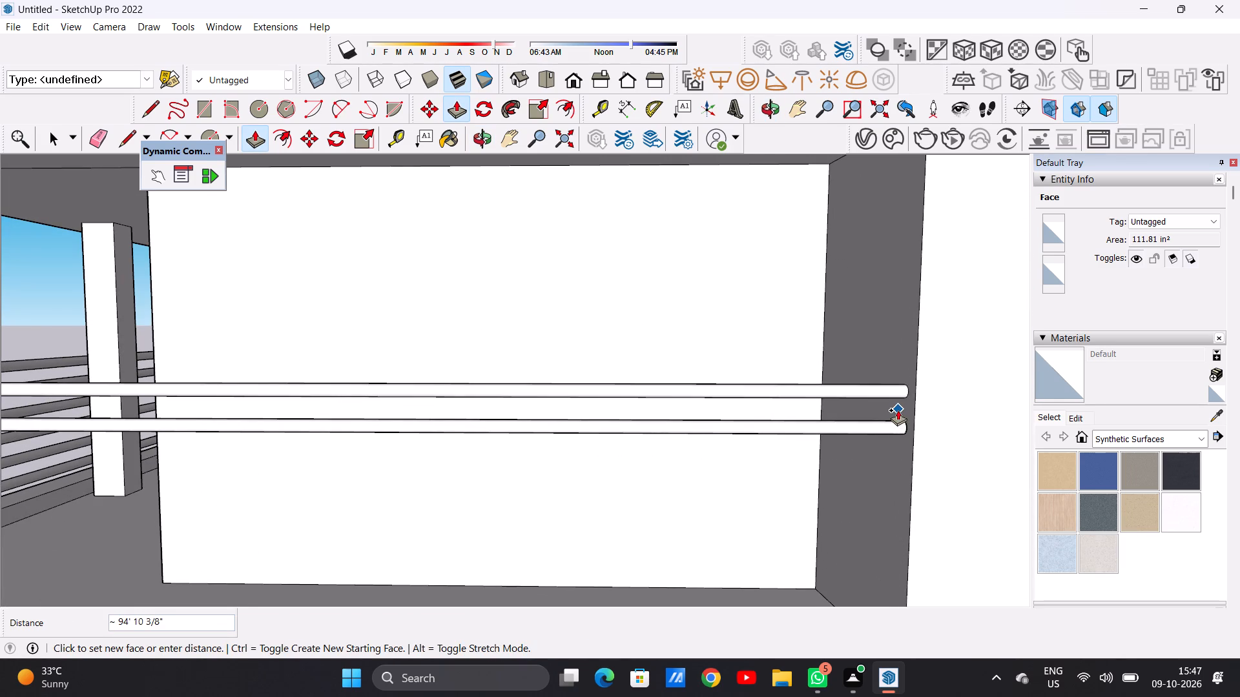
Push/Pull the corner post's third circle from the top about 94' 10" to the far wall as the side railing's third rail.
{"action": "scroll", "coordinate": [732, 469], "scroll_direction": "down", "scroll_amount": 11}
{"action": "middle_click_drag", "start_coordinate": [663, 481], "coordinate": [561, 491]}
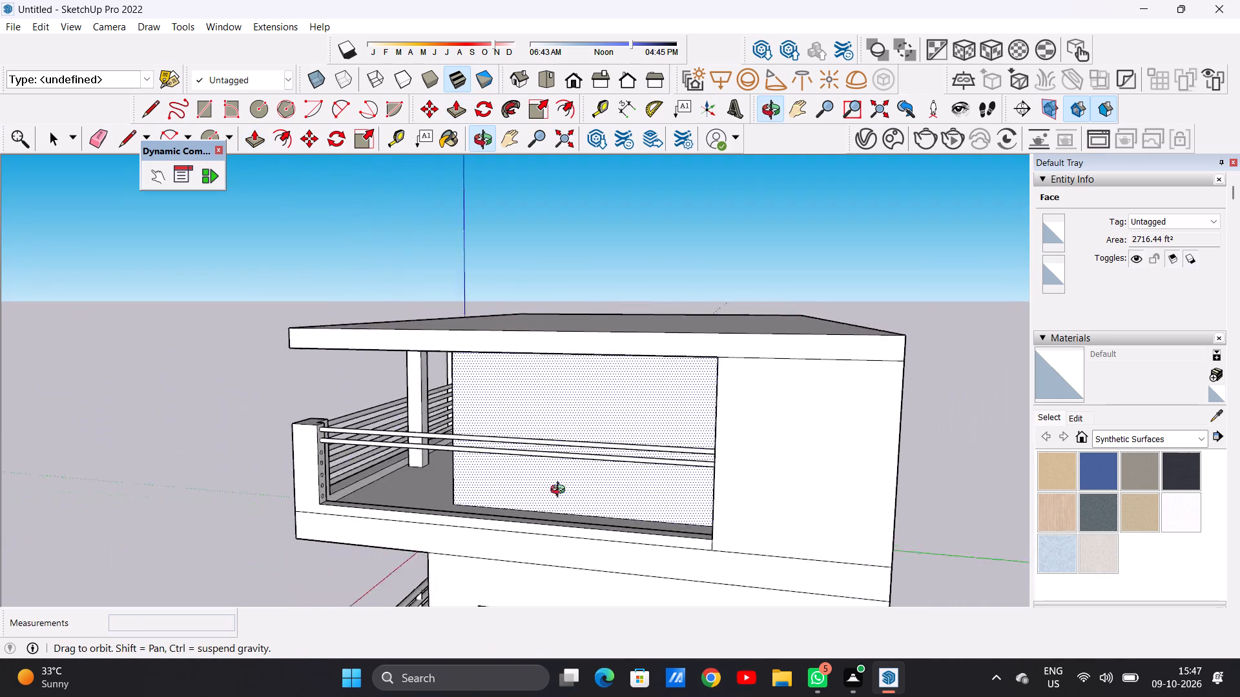
{"action": "middle_click_drag", "start_coordinate": [561, 491], "coordinate": [447, 491]}
{"action": "scroll", "coordinate": [256, 436], "scroll_direction": "up", "scroll_amount": 6}
{"action": "scroll", "coordinate": [398, 421], "scroll_direction": "up", "scroll_amount": 9}
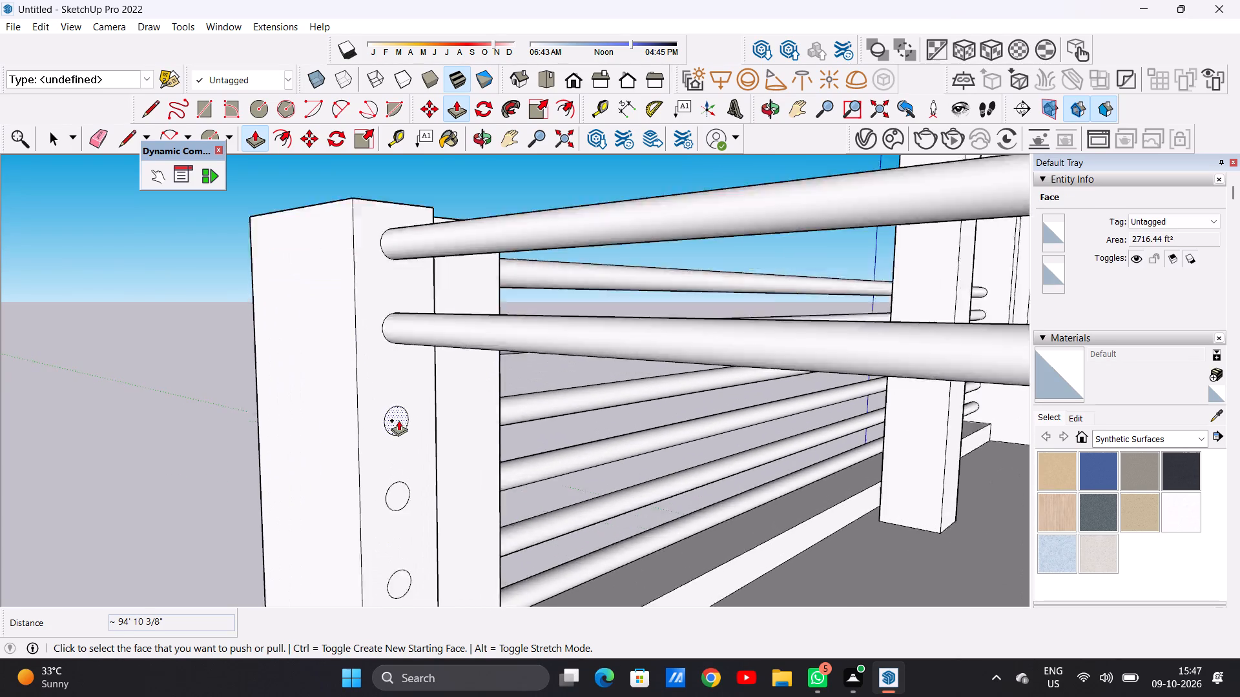
{"action": "scroll", "coordinate": [398, 420], "scroll_direction": "up", "scroll_amount": 2}
{"action": "left_click", "coordinate": [394, 416]}
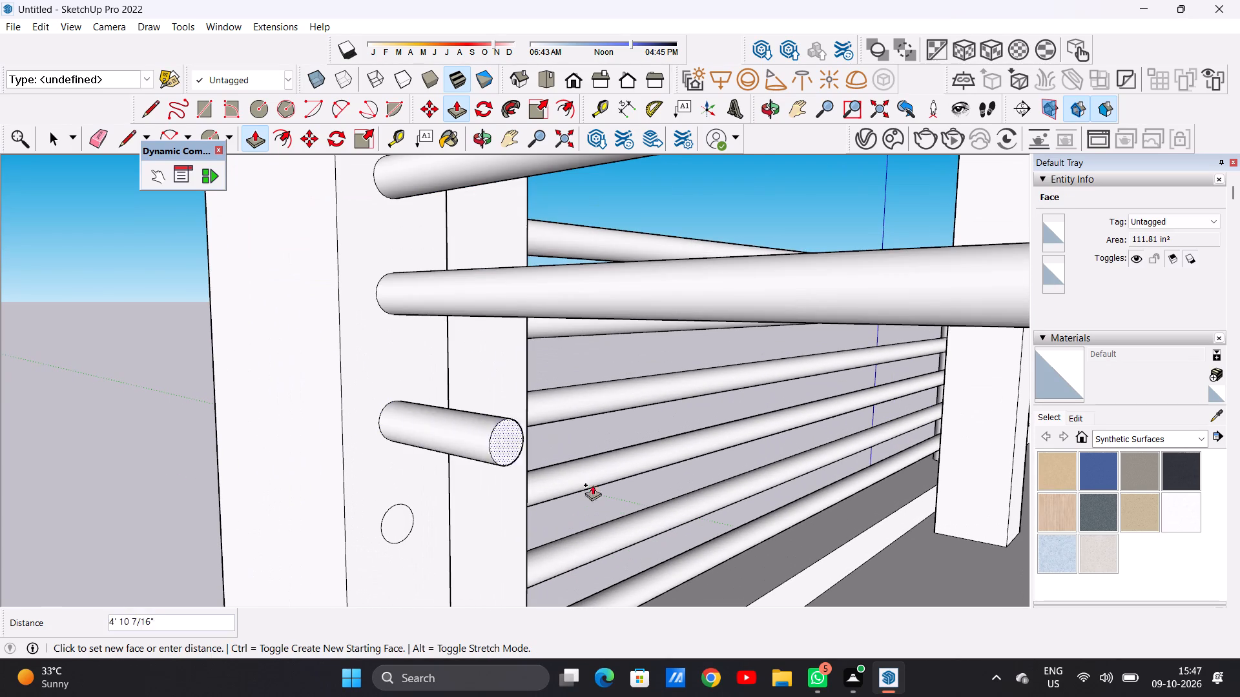
{"action": "scroll", "coordinate": [618, 479], "scroll_direction": "down", "scroll_amount": 18}
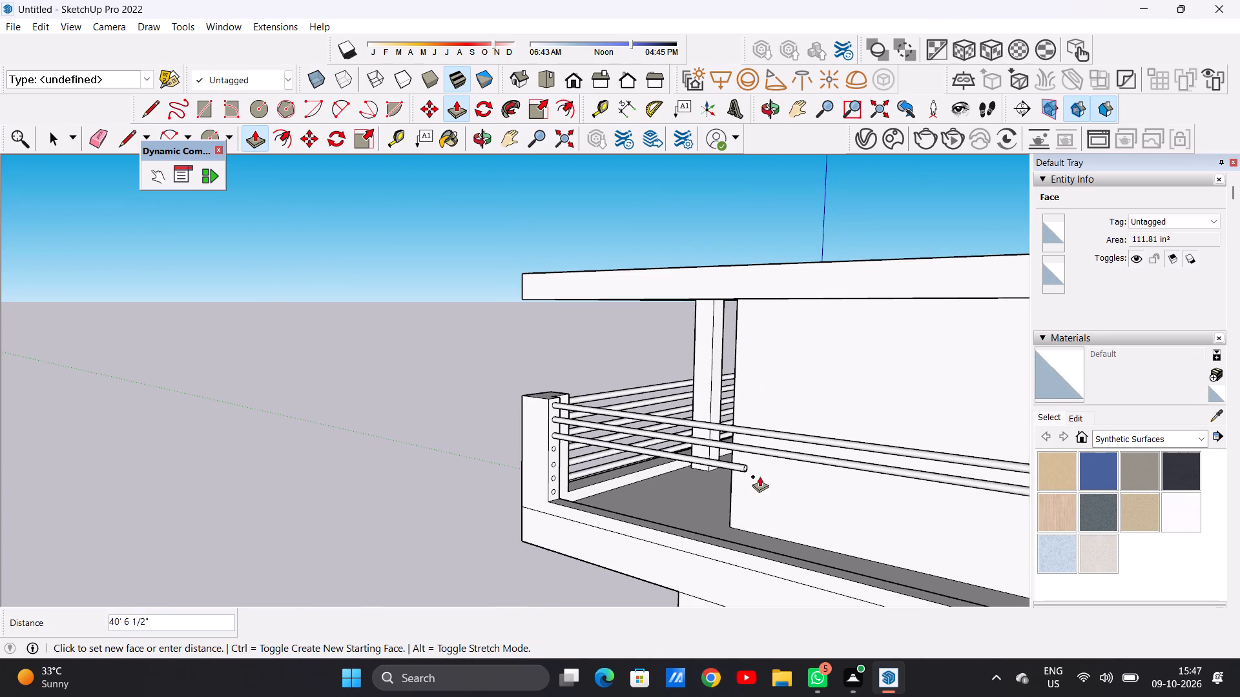
{"action": "middle_click_drag", "start_coordinate": [767, 476], "coordinate": [856, 468]}
{"action": "scroll", "coordinate": [732, 489], "scroll_direction": "down", "scroll_amount": 11}
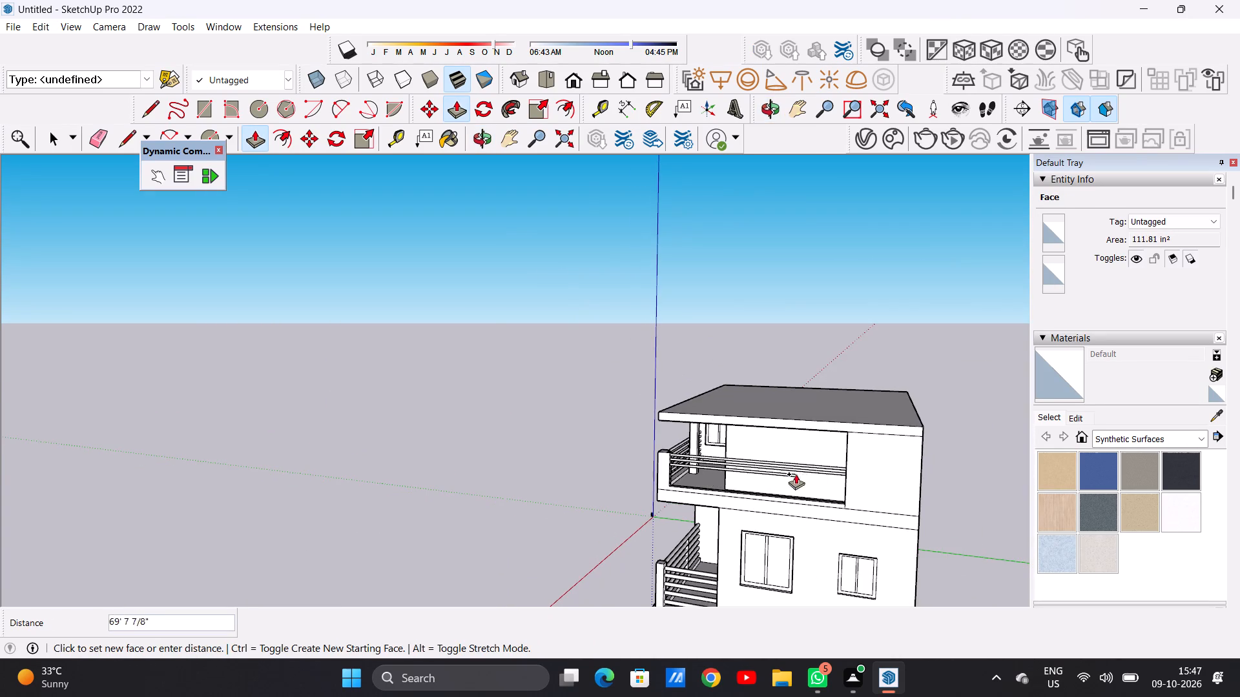
{"action": "middle_click_drag", "start_coordinate": [796, 474], "coordinate": [876, 481]}
{"action": "scroll", "coordinate": [817, 460], "scroll_direction": "up", "scroll_amount": 20}
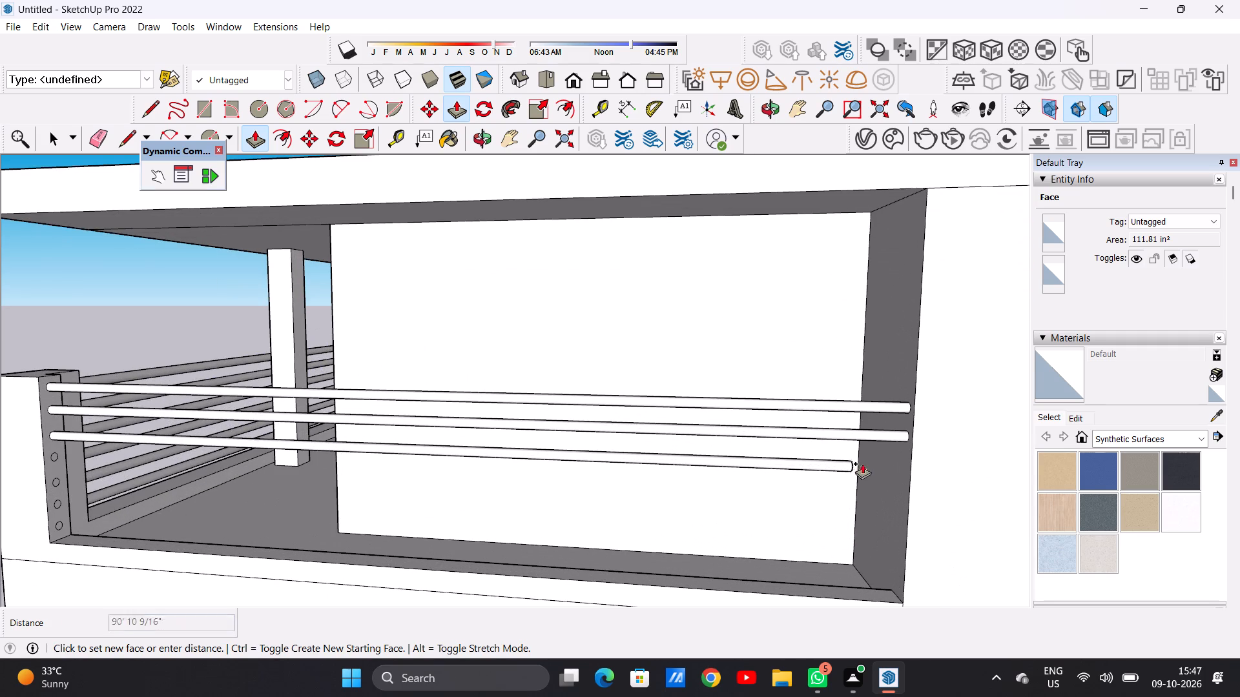
{"action": "left_click", "coordinate": [905, 450]}
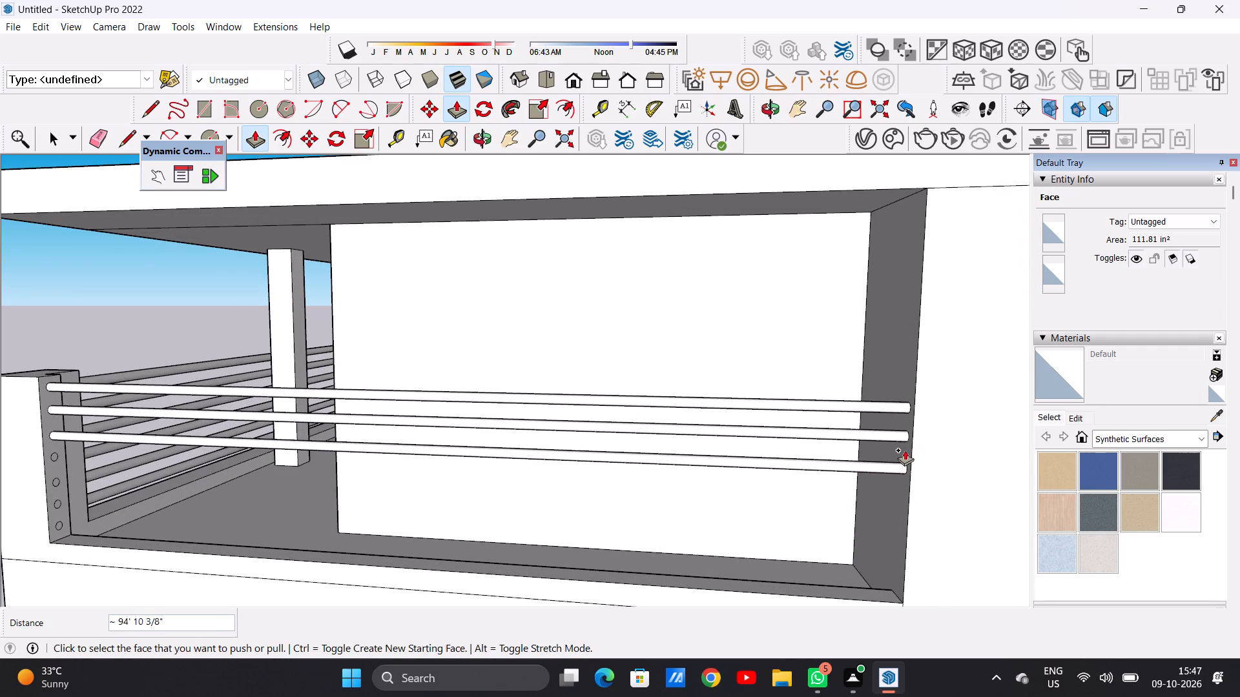
Push/Pull the corner post's fourth circle from the top about 94' 10" to the far wall, level with the side rails' ends.
{"action": "scroll", "coordinate": [809, 512], "scroll_direction": "down", "scroll_amount": 10}
{"action": "middle_click_drag", "start_coordinate": [707, 524], "coordinate": [526, 524]}
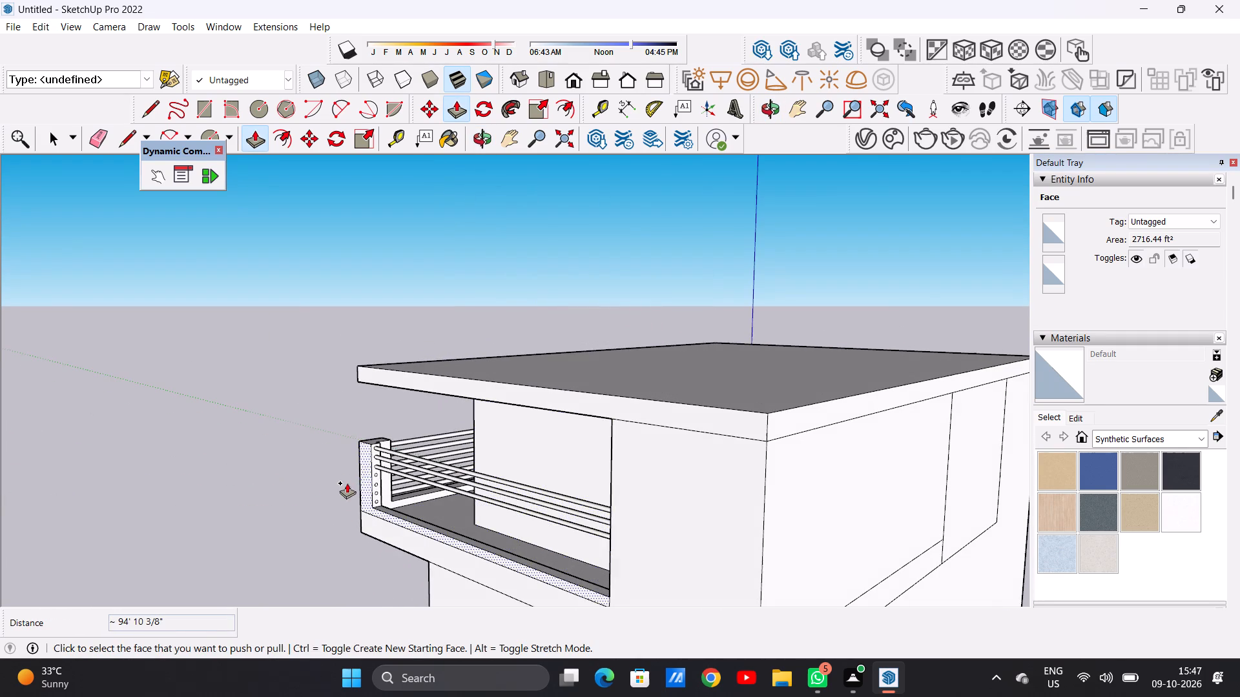
{"action": "scroll", "coordinate": [366, 468], "scroll_direction": "up", "scroll_amount": 5}
{"action": "scroll", "coordinate": [366, 468], "scroll_direction": "down", "scroll_amount": 2}
{"action": "scroll", "coordinate": [366, 468], "scroll_direction": "up", "scroll_amount": 20}
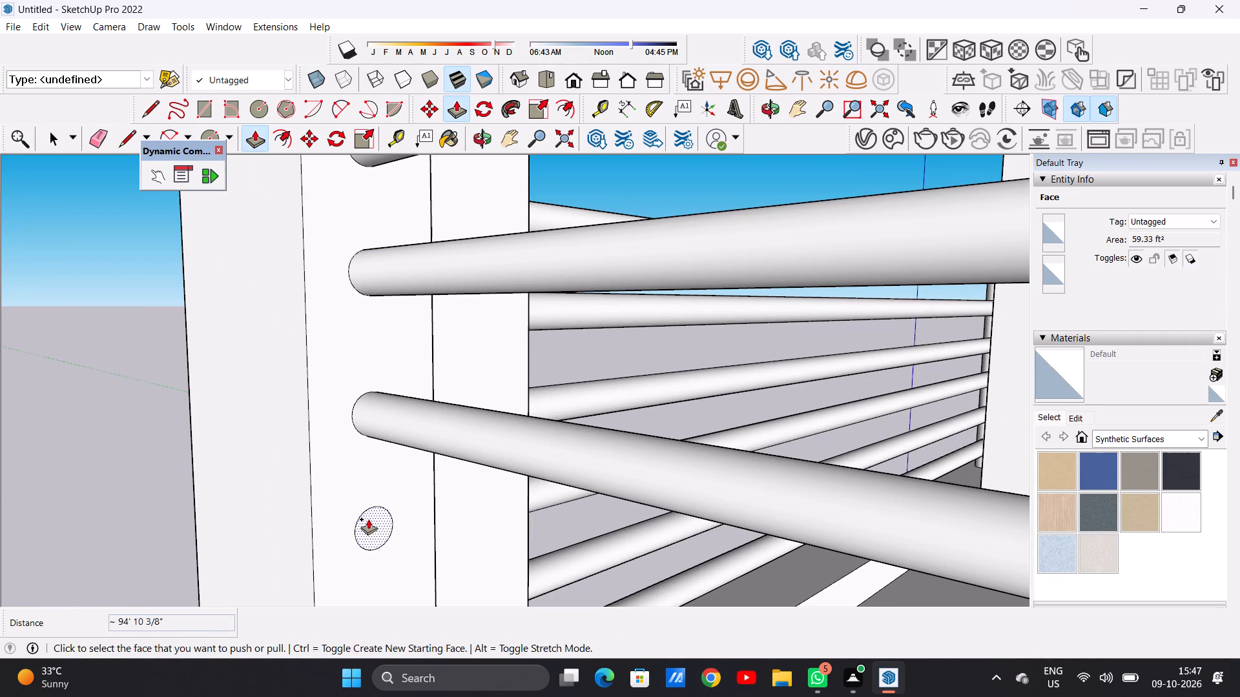
{"action": "left_click", "coordinate": [369, 527]}
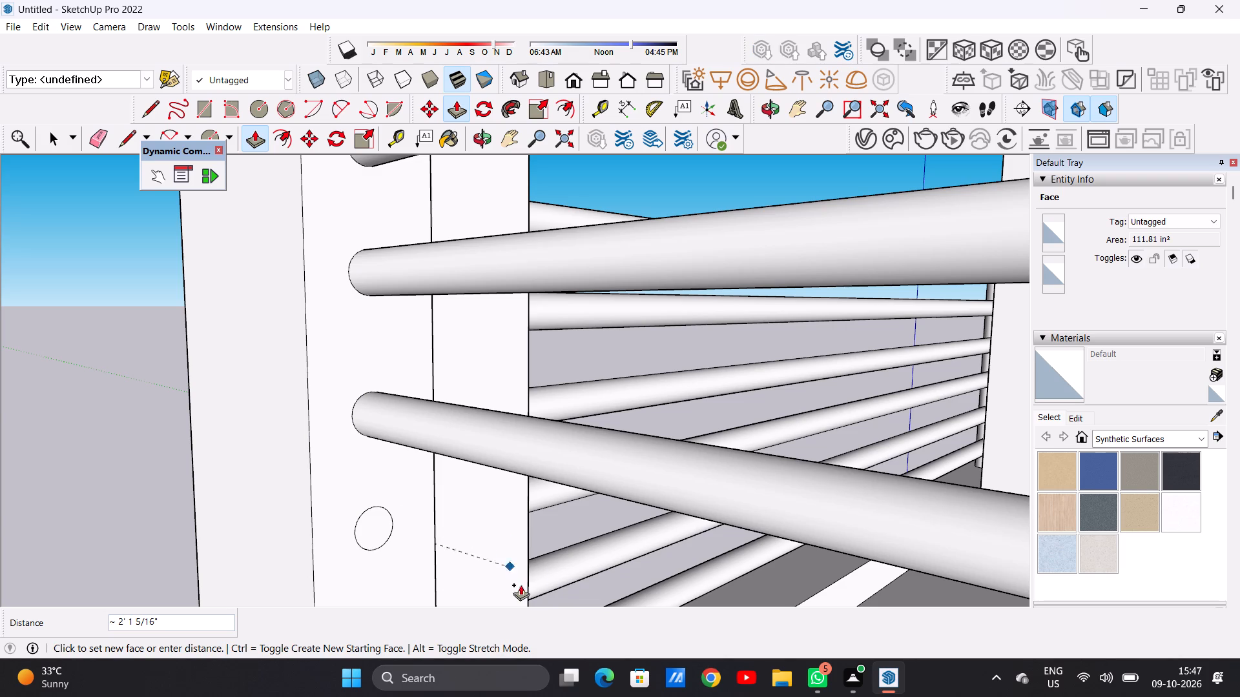
{"action": "scroll", "coordinate": [518, 568], "scroll_direction": "down", "scroll_amount": 20}
{"action": "scroll", "coordinate": [518, 568], "scroll_direction": "down", "scroll_amount": 7}
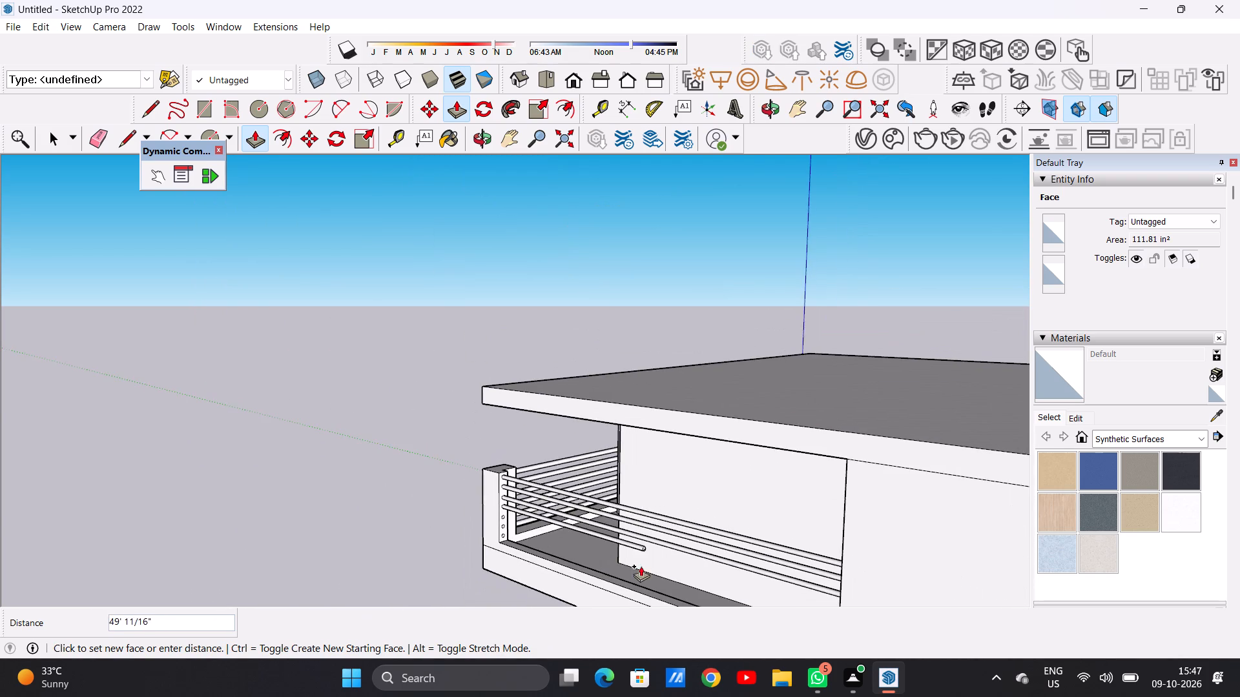
{"action": "middle_click_drag", "start_coordinate": [641, 566], "coordinate": [819, 524]}
{"action": "scroll", "coordinate": [816, 523], "scroll_direction": "down", "scroll_amount": 2}
{"action": "scroll", "coordinate": [838, 514], "scroll_direction": "up", "scroll_amount": 15}
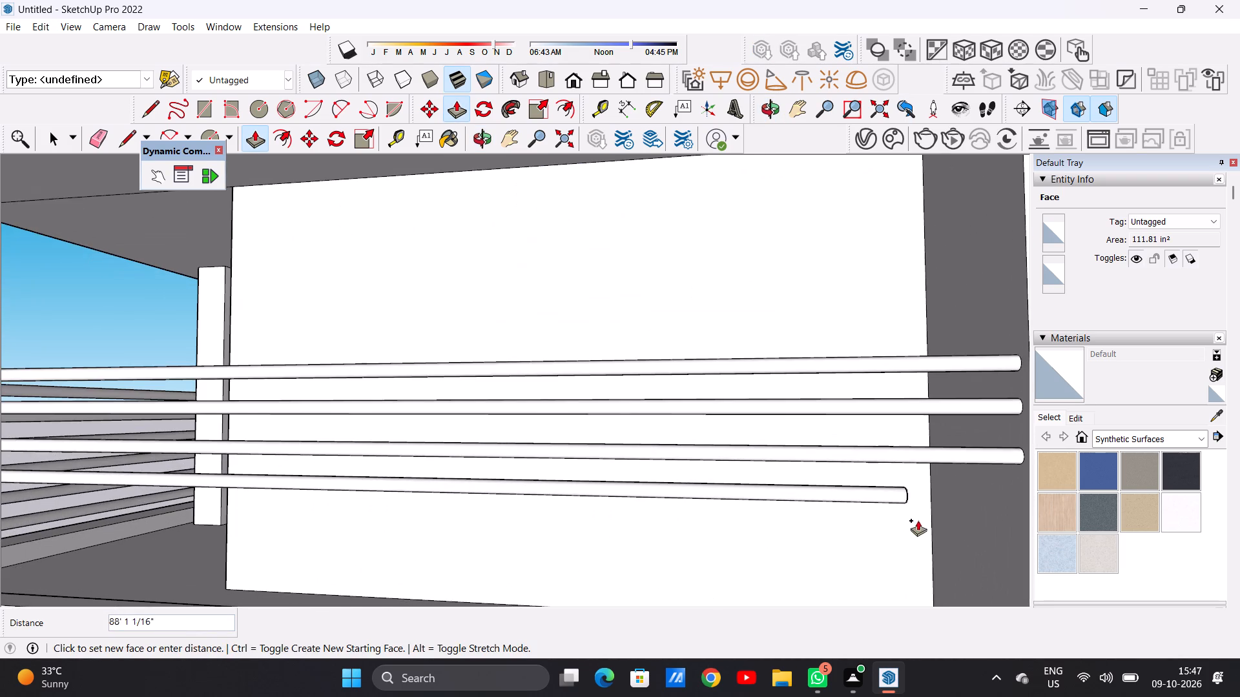
{"action": "scroll", "coordinate": [910, 530], "scroll_direction": "down", "scroll_amount": 10}
{"action": "scroll", "coordinate": [925, 516], "scroll_direction": "up", "scroll_amount": 7}
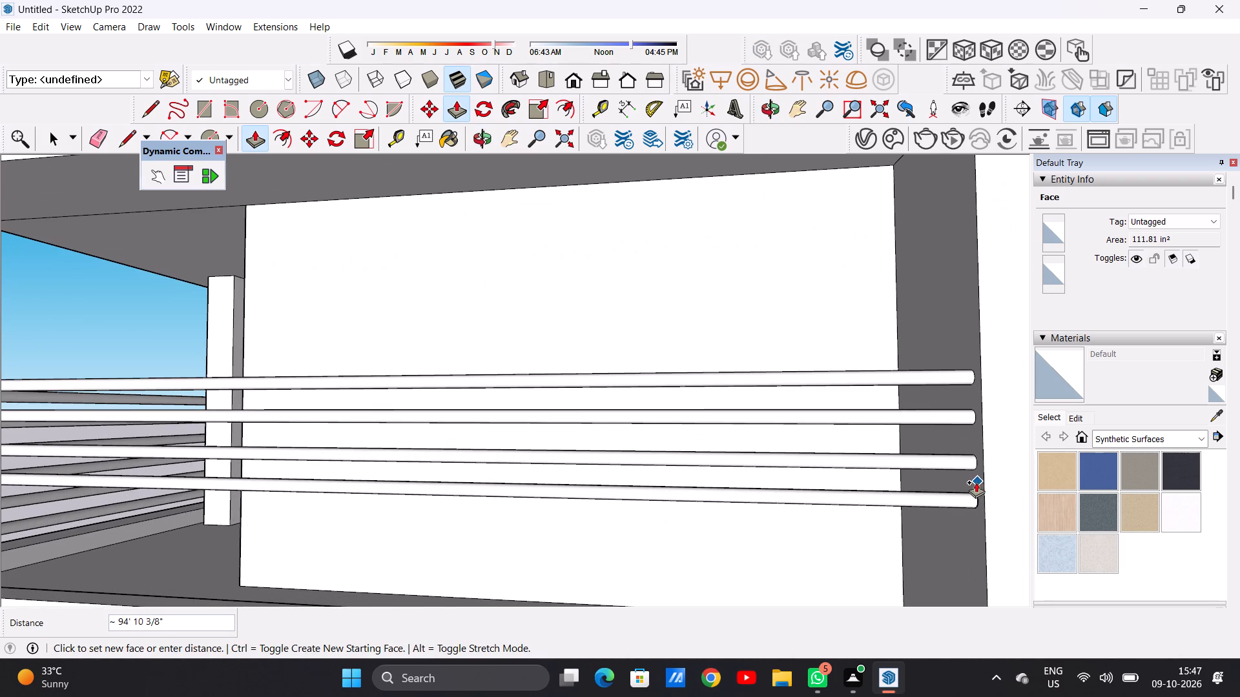
{"action": "left_click", "coordinate": [974, 480]}
Push/Pull the corner post's fifth circle from the top about 94' 10" to the far wall as the side railing's fifth rail.
{"action": "scroll", "coordinate": [488, 530], "scroll_direction": "down", "scroll_amount": 9}
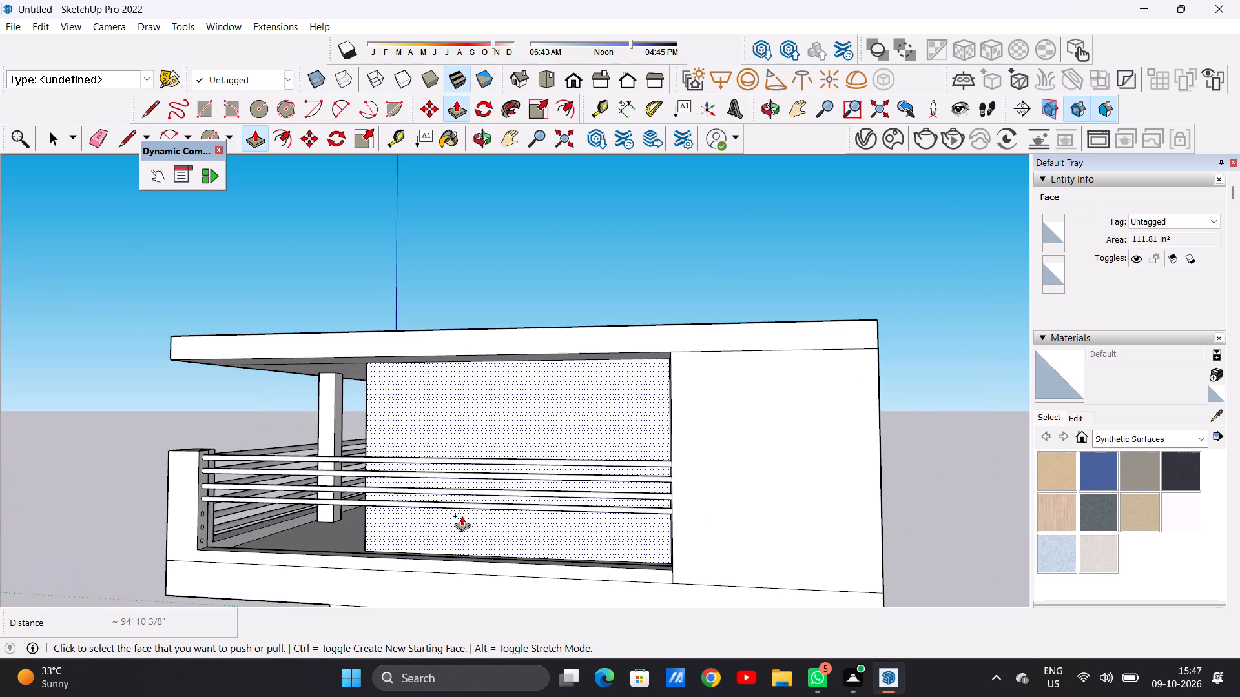
{"action": "middle_click_drag", "start_coordinate": [415, 552], "coordinate": [224, 584]}
{"action": "scroll", "coordinate": [263, 510], "scroll_direction": "up", "scroll_amount": 4}
{"action": "scroll", "coordinate": [315, 429], "scroll_direction": "up", "scroll_amount": 6}
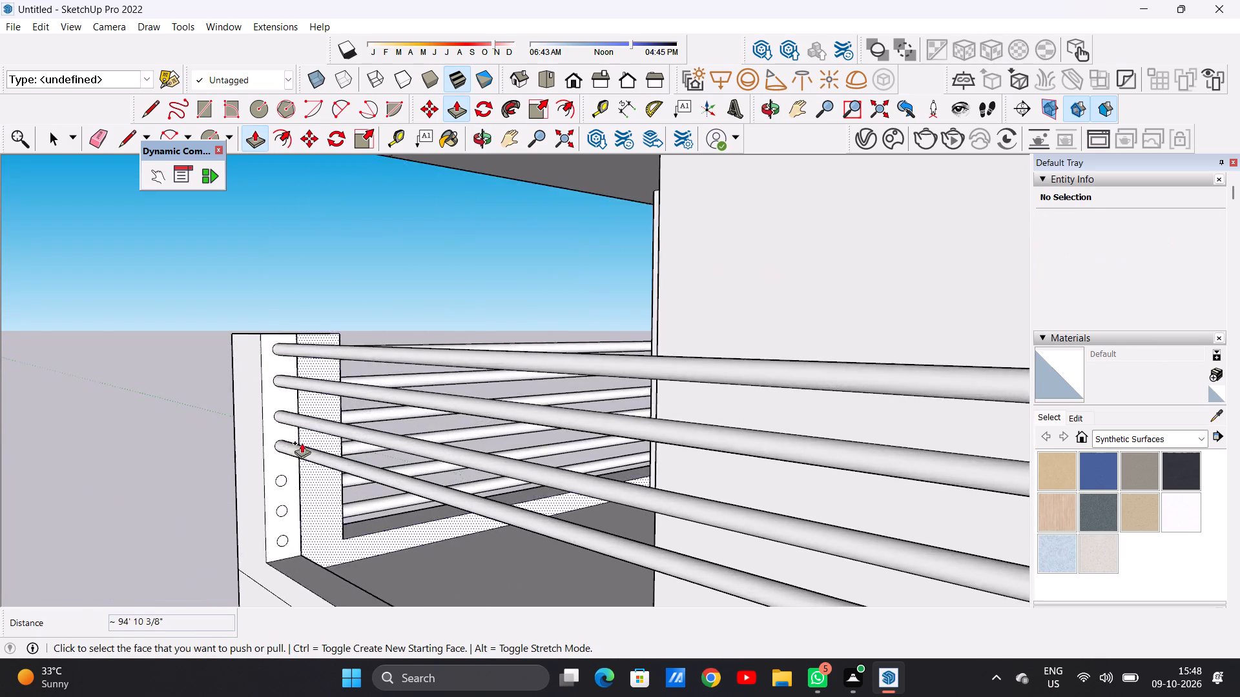
{"action": "scroll", "coordinate": [302, 443], "scroll_direction": "up", "scroll_amount": 12}
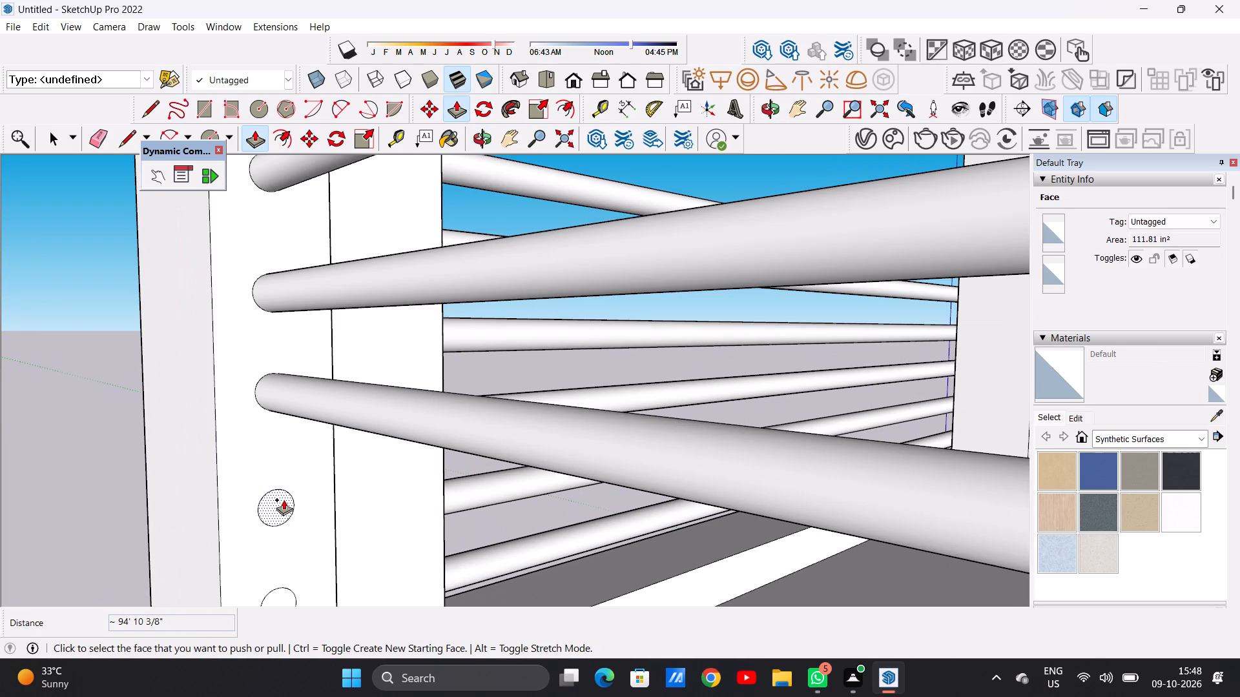
{"action": "left_click", "coordinate": [284, 500]}
{"action": "scroll", "coordinate": [500, 535], "scroll_direction": "down", "scroll_amount": 9}
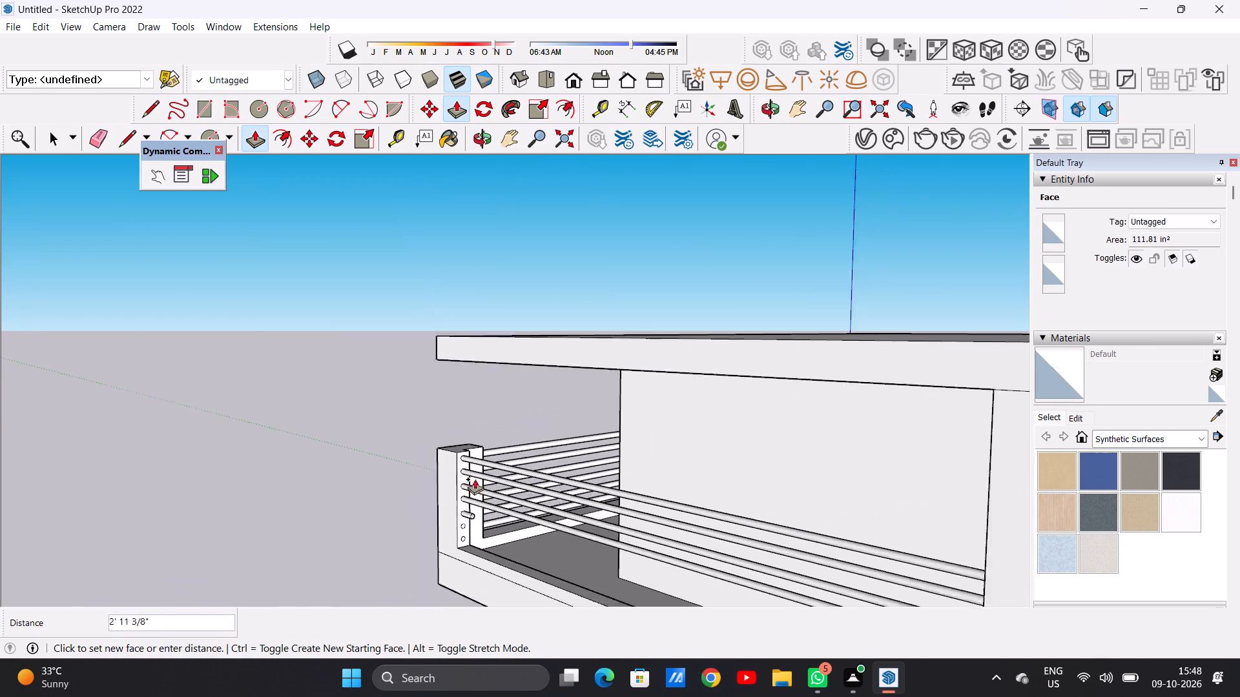
{"action": "scroll", "coordinate": [475, 479], "scroll_direction": "down", "scroll_amount": 5}
{"action": "middle_click_drag", "start_coordinate": [623, 537], "coordinate": [838, 519]}
{"action": "scroll", "coordinate": [730, 514], "scroll_direction": "up", "scroll_amount": 4}
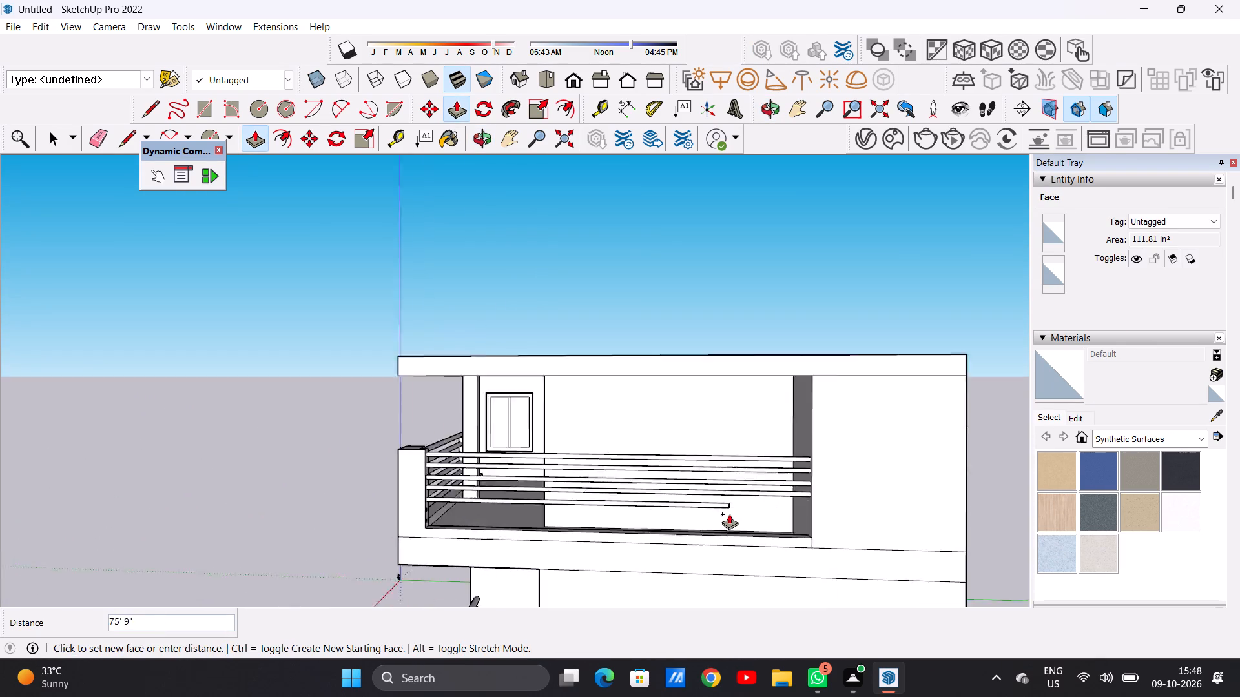
{"action": "middle_click_drag", "start_coordinate": [711, 520], "coordinate": [820, 516]}
{"action": "scroll", "coordinate": [811, 485], "scroll_direction": "up", "scroll_amount": 15}
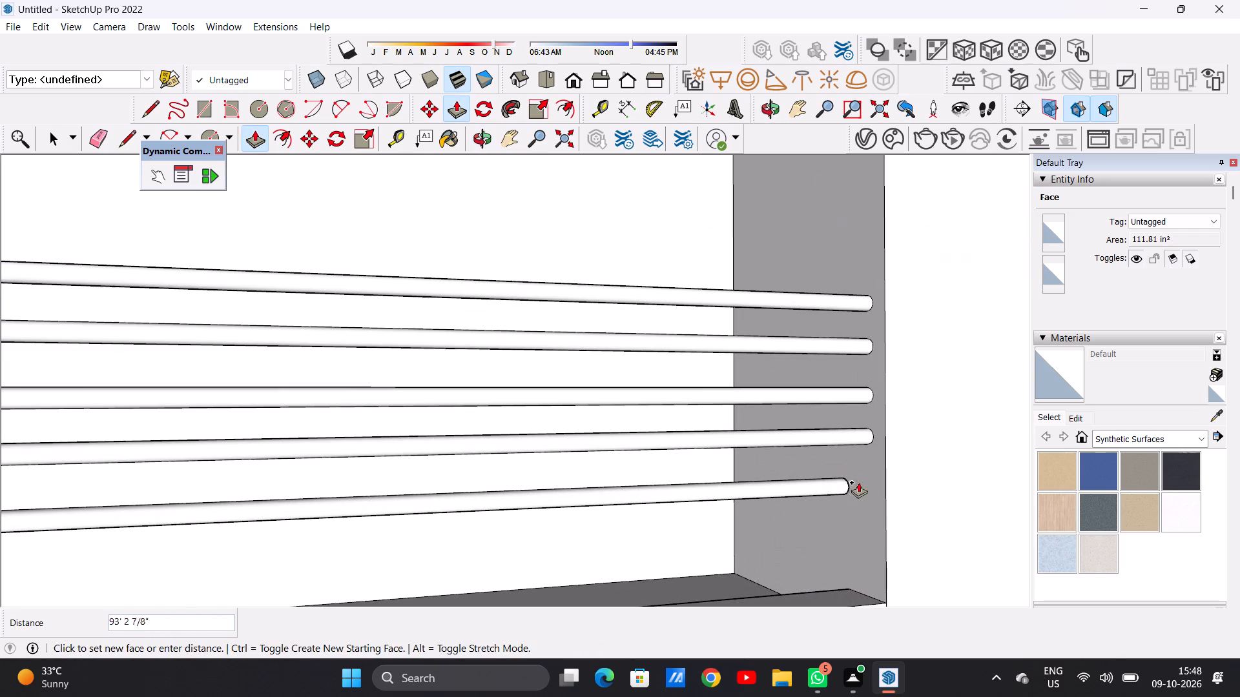
{"action": "left_click", "coordinate": [871, 463]}
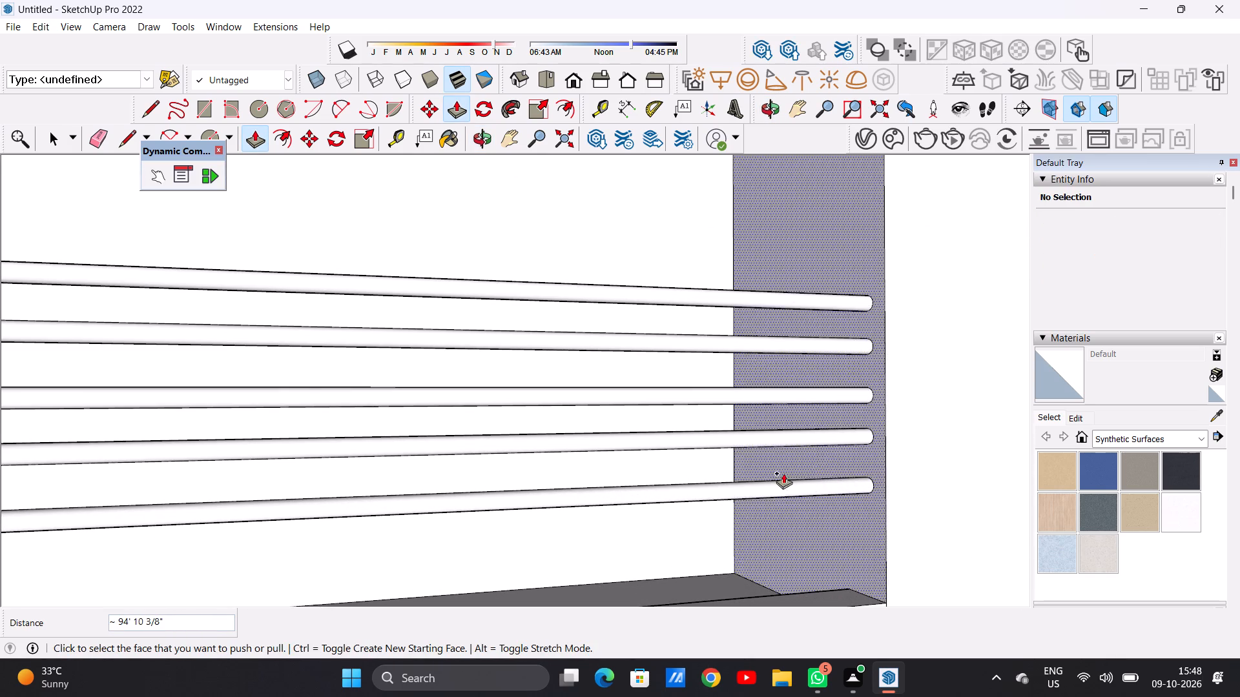
Push/Pull the corner post's sixth circle from the top about 94' 10" to the far wall, matching the side rails above.
{"action": "scroll", "coordinate": [619, 458], "scroll_direction": "down", "scroll_amount": 11}
{"action": "middle_click_drag", "start_coordinate": [637, 469], "coordinate": [351, 518]}
{"action": "scroll", "coordinate": [402, 499], "scroll_direction": "down", "scroll_amount": 6}
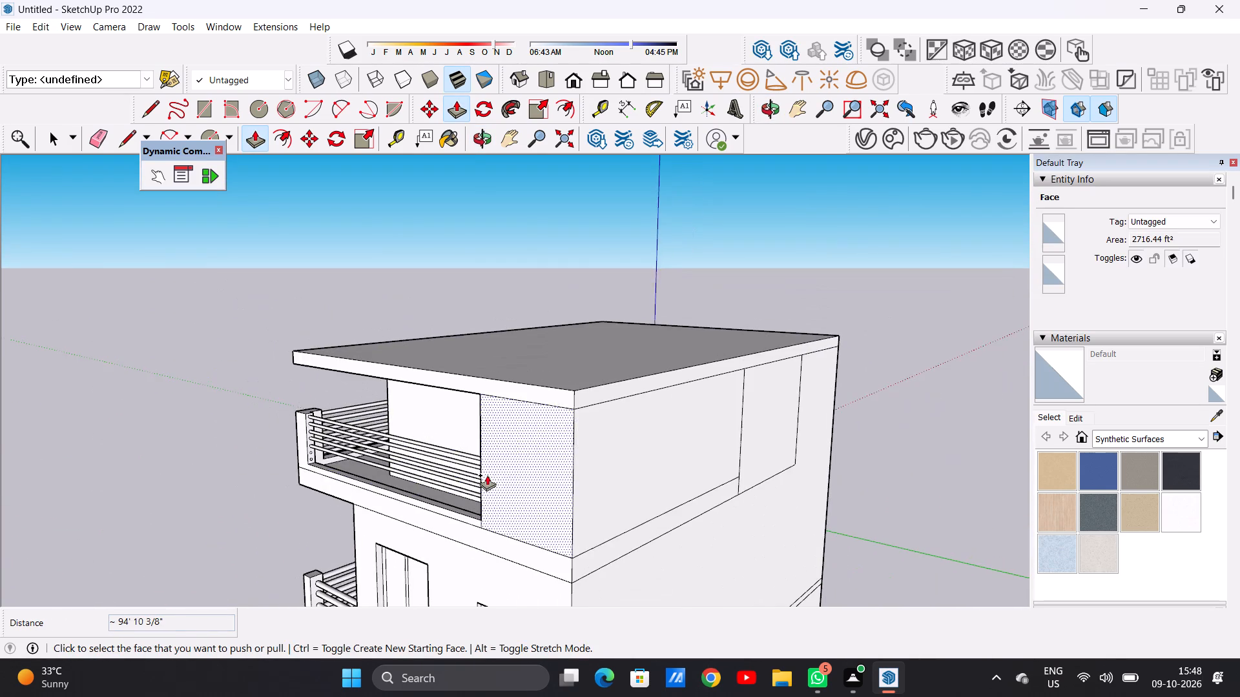
{"action": "scroll", "coordinate": [324, 458], "scroll_direction": "up", "scroll_amount": 6}
{"action": "scroll", "coordinate": [306, 449], "scroll_direction": "up", "scroll_amount": 20}
{"action": "scroll", "coordinate": [306, 449], "scroll_direction": "up", "scroll_amount": 5}
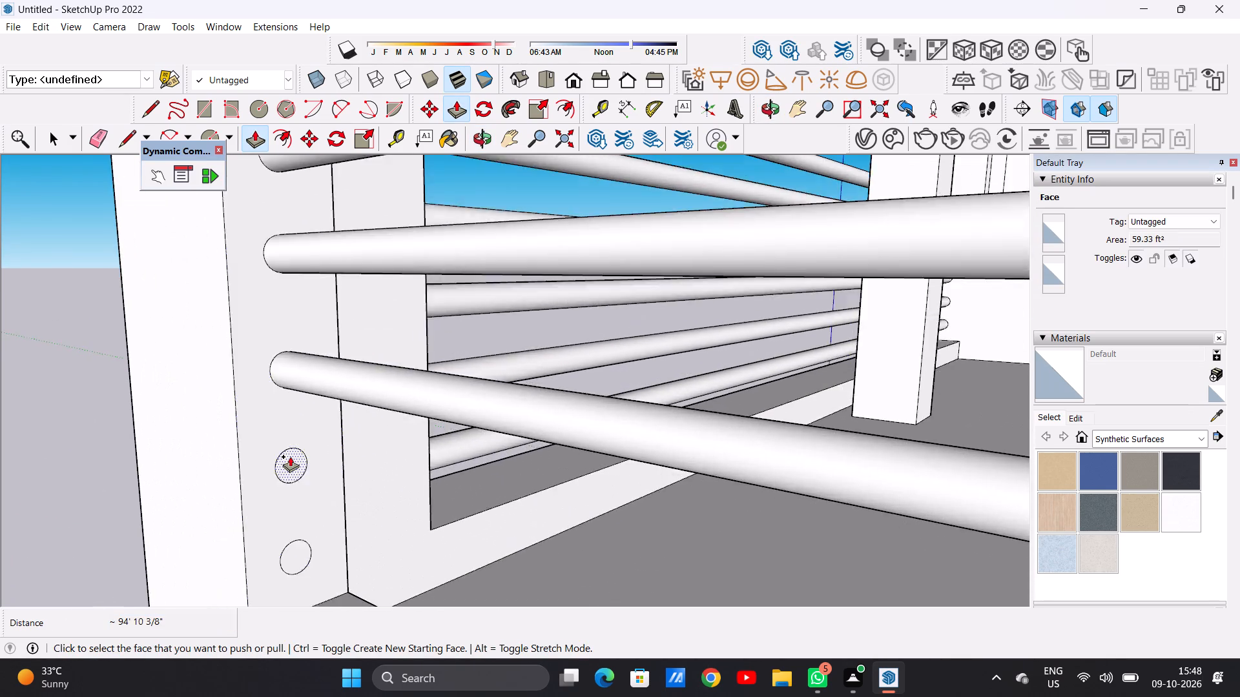
{"action": "scroll", "coordinate": [290, 456], "scroll_direction": "up", "scroll_amount": 3}
{"action": "left_click", "coordinate": [295, 461]}
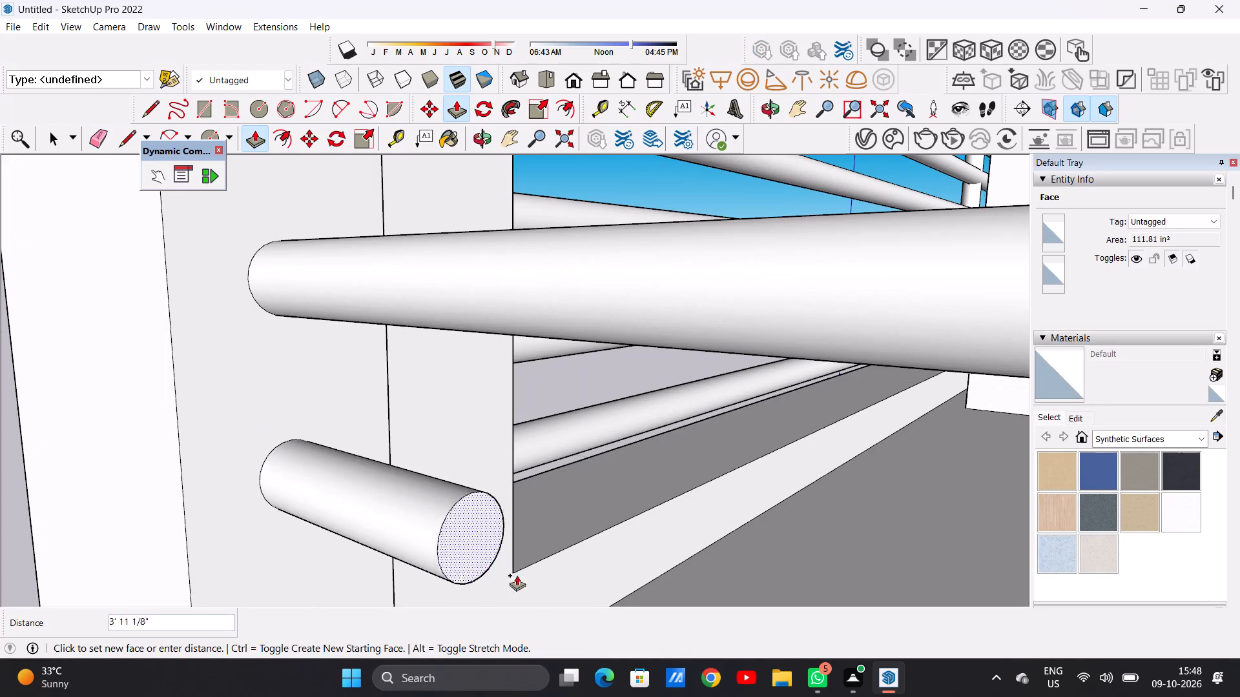
{"action": "scroll", "coordinate": [563, 603], "scroll_direction": "down", "scroll_amount": 20}
{"action": "scroll", "coordinate": [563, 603], "scroll_direction": "down", "scroll_amount": 10}
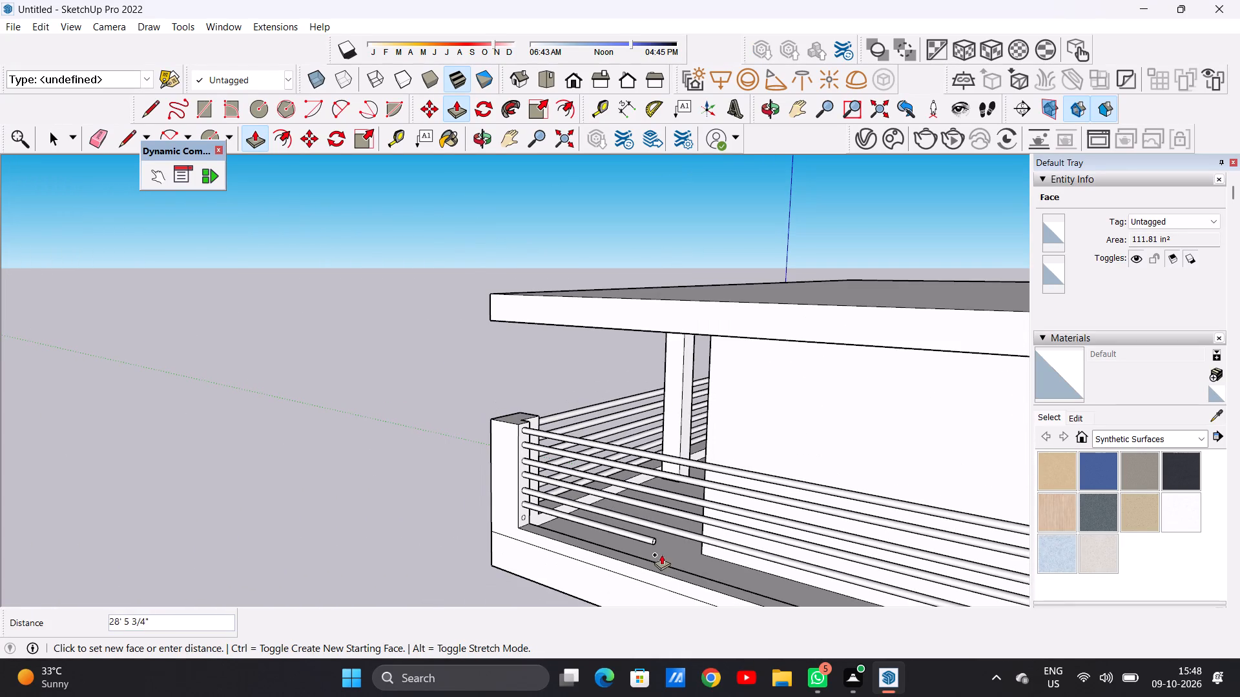
{"action": "middle_click_drag", "start_coordinate": [777, 555], "coordinate": [842, 523]}
{"action": "scroll", "coordinate": [774, 519], "scroll_direction": "down", "scroll_amount": 9}
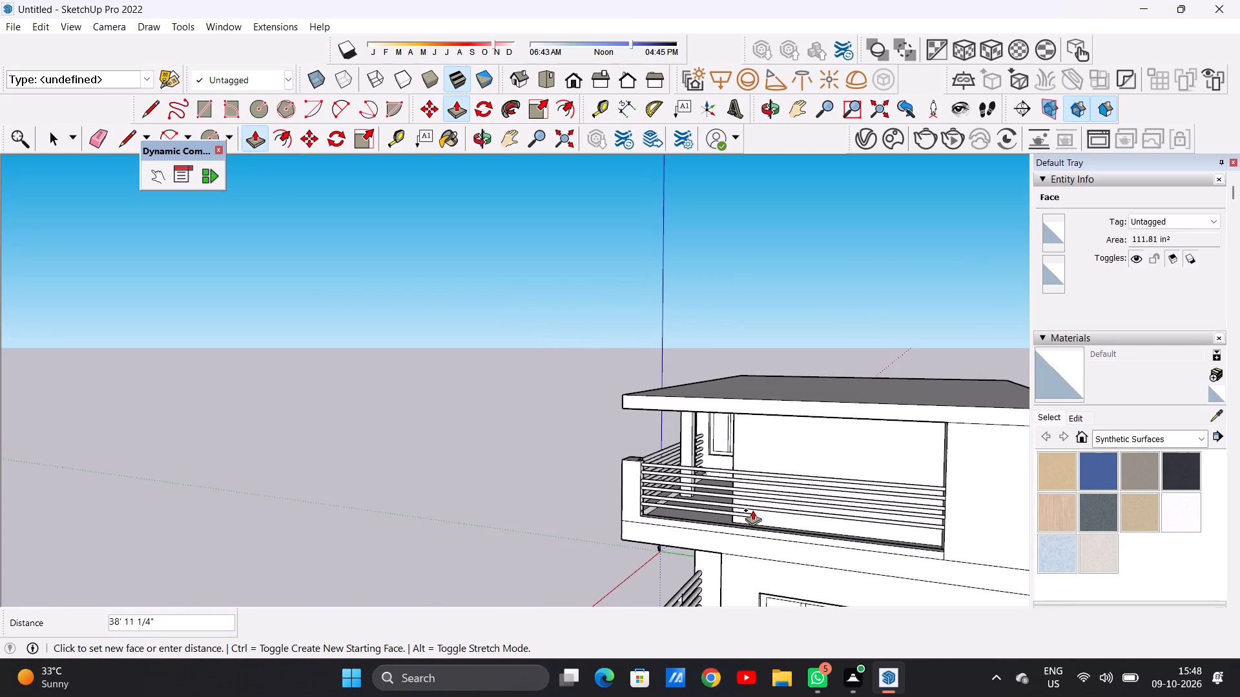
{"action": "middle_click_drag", "start_coordinate": [783, 510], "coordinate": [858, 513]}
{"action": "scroll", "coordinate": [885, 506], "scroll_direction": "up", "scroll_amount": 12}
{"action": "scroll", "coordinate": [845, 502], "scroll_direction": "down", "scroll_amount": 8}
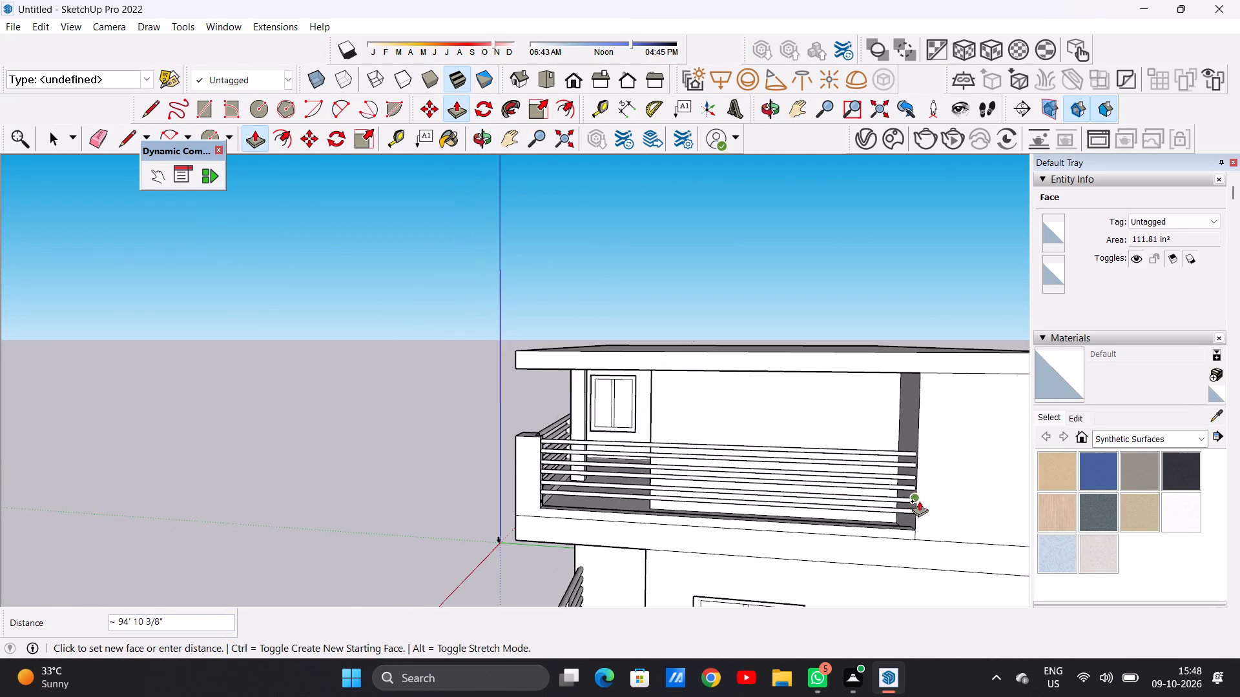
{"action": "scroll", "coordinate": [916, 506], "scroll_direction": "up", "scroll_amount": 18}
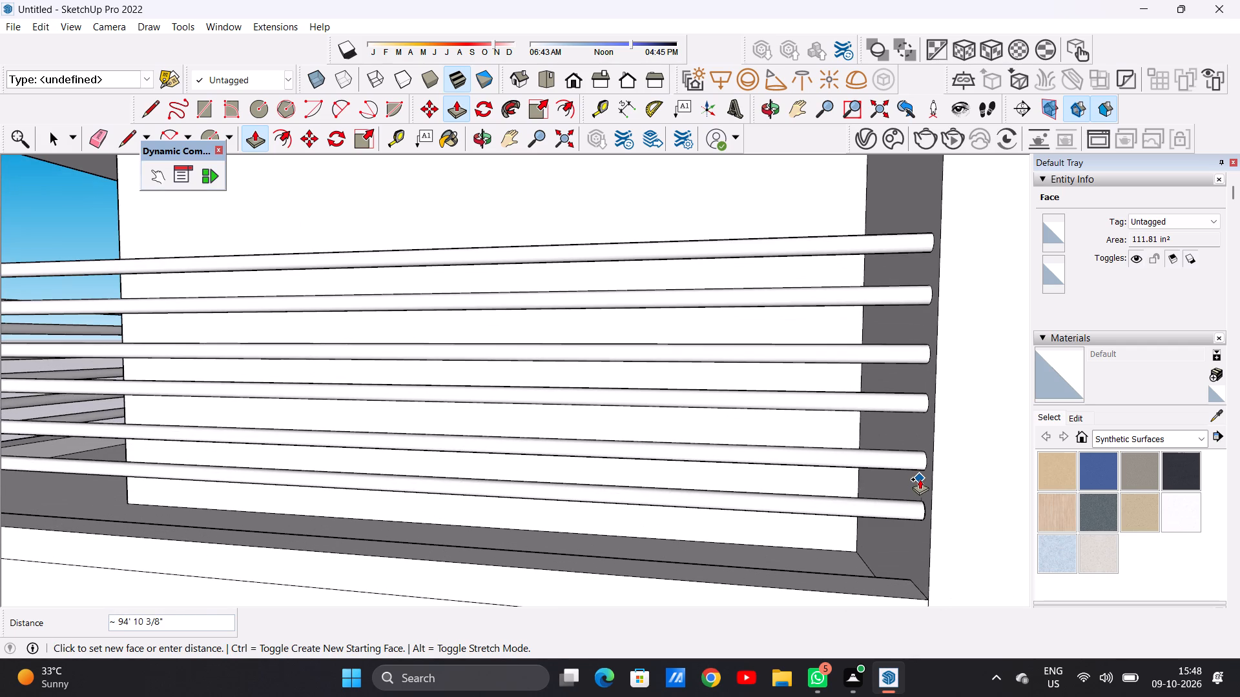
{"action": "left_click", "coordinate": [920, 479]}
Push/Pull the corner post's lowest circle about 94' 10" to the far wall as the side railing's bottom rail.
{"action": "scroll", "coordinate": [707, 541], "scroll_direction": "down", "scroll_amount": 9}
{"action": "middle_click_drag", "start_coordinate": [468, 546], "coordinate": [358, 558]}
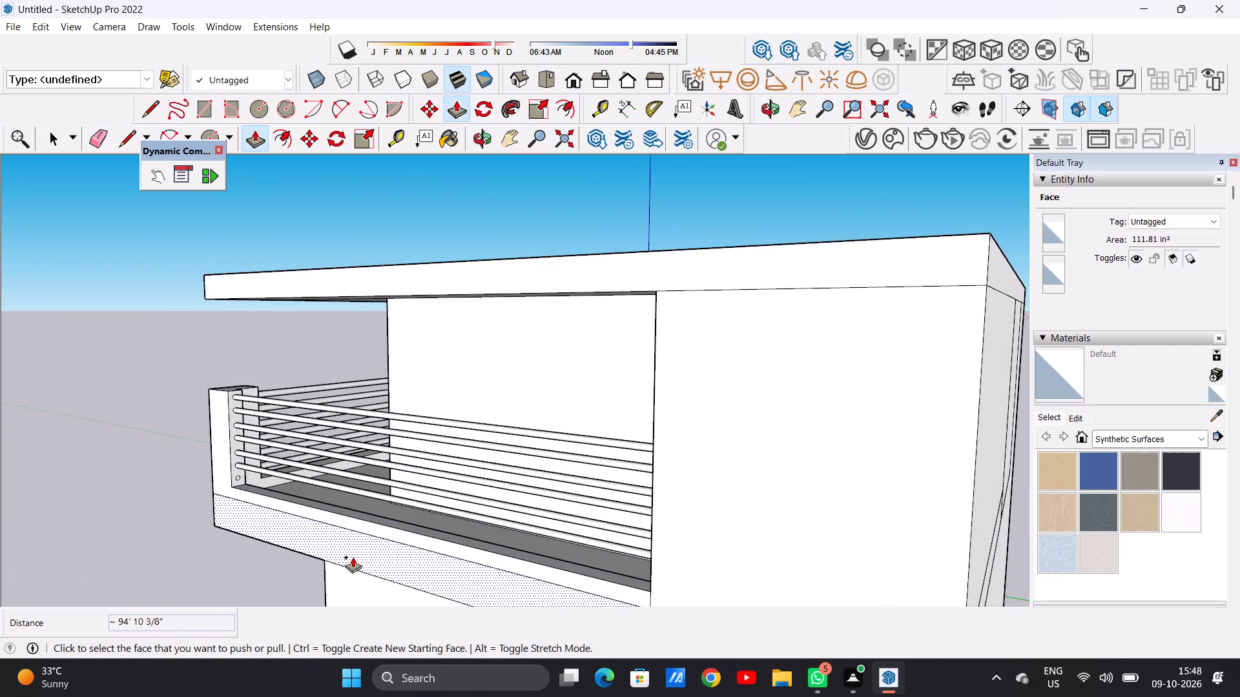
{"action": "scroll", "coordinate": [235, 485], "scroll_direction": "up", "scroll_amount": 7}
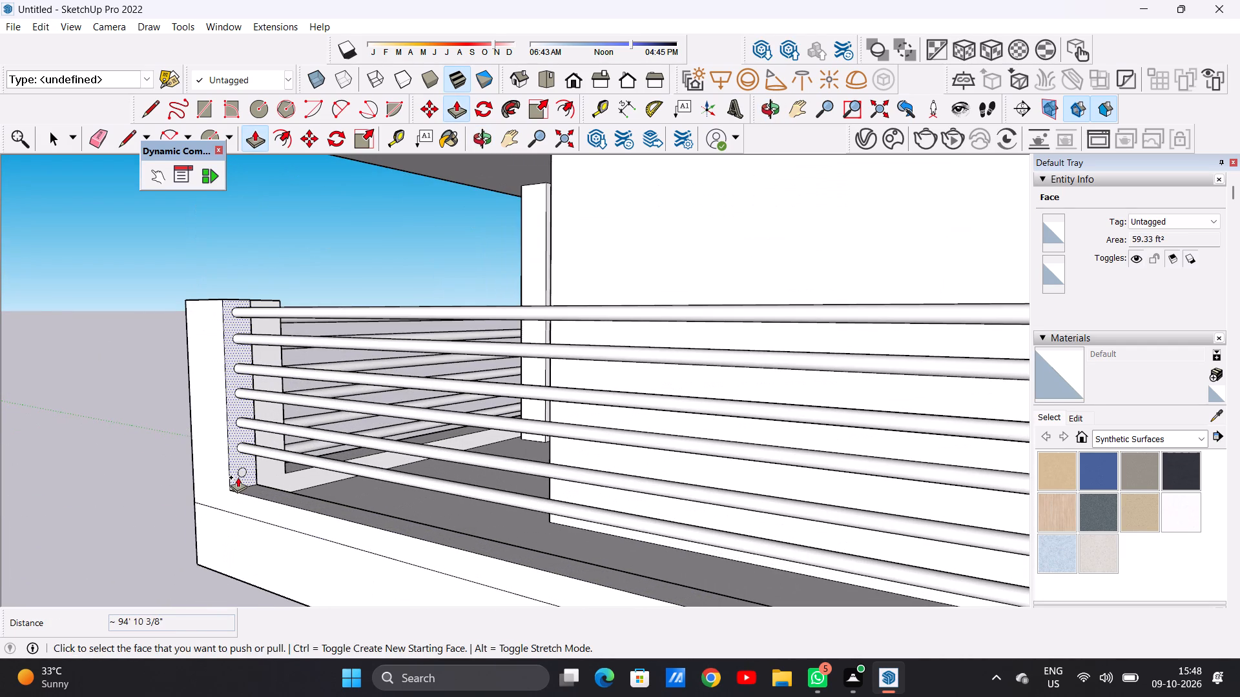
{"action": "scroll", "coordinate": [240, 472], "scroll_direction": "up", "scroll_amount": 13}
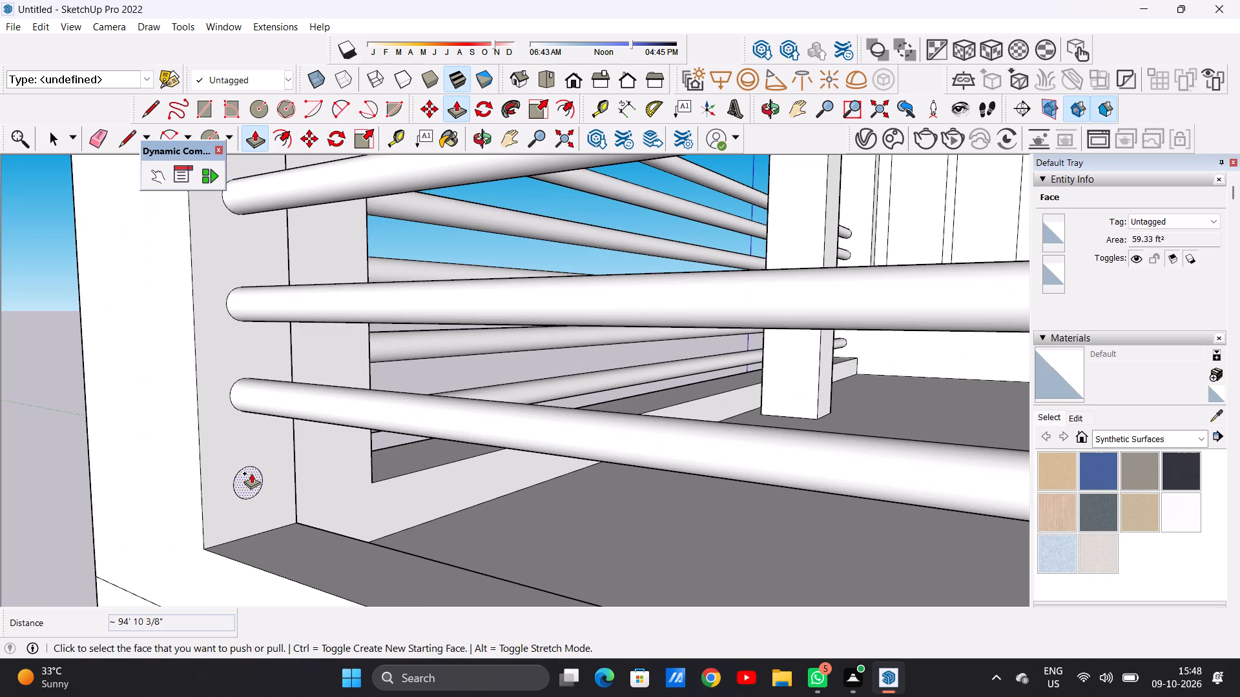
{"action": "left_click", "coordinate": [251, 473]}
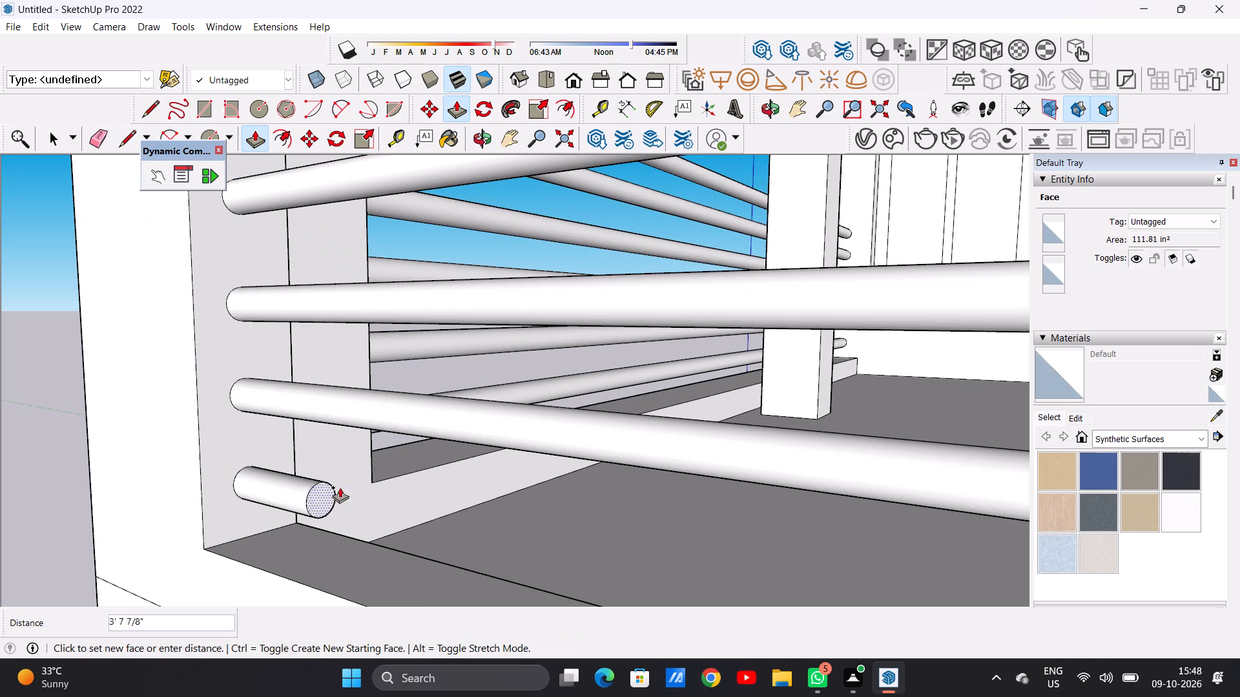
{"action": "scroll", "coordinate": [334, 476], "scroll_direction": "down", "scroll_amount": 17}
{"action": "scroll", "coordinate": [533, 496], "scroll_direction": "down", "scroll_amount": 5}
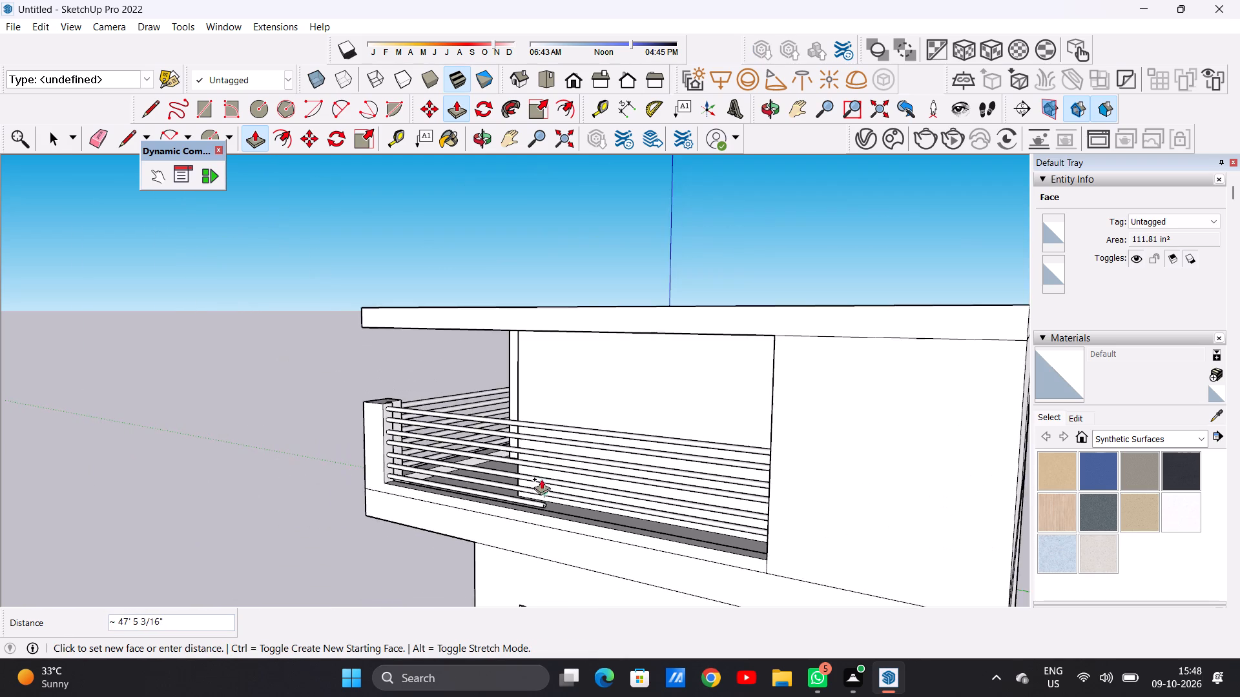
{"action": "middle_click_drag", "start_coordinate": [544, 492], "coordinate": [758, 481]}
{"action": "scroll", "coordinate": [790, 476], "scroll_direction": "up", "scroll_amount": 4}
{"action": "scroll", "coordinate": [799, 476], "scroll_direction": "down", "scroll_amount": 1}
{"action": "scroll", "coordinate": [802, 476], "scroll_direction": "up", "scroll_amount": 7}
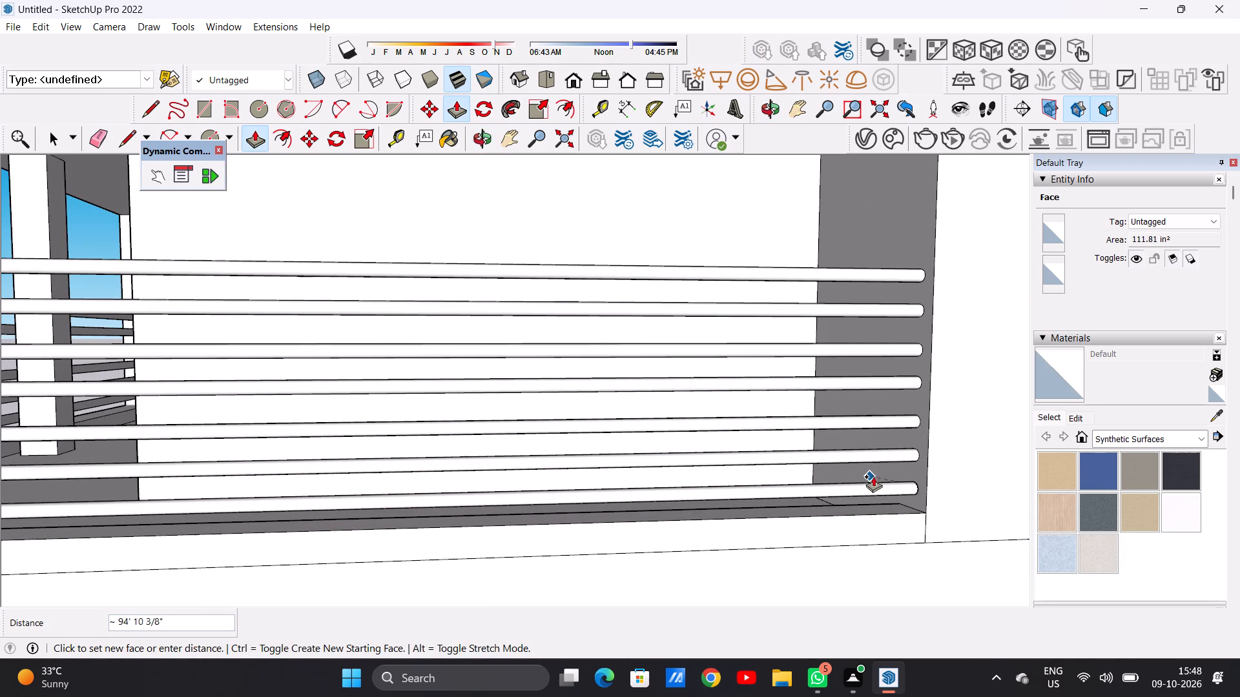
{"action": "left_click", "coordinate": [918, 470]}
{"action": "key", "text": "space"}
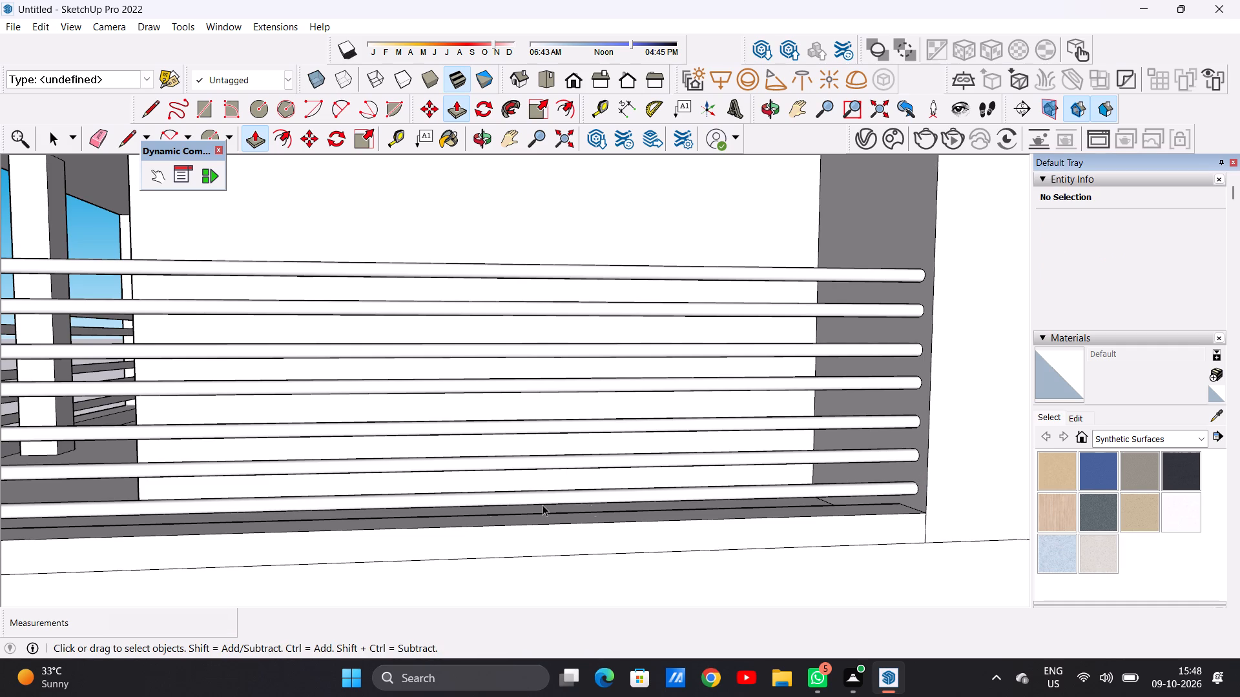
Examine the top floor's side railing and its lowest rail from outside and from above.
{"action": "scroll", "coordinate": [468, 505], "scroll_direction": "down", "scroll_amount": 11}
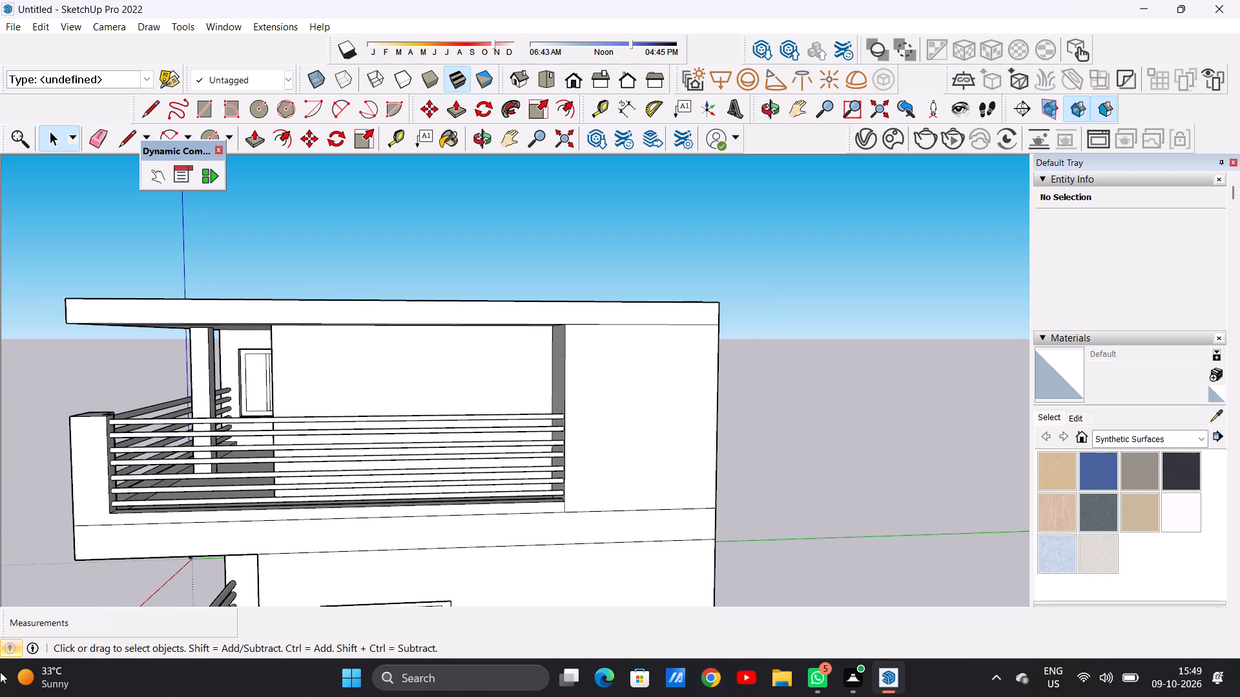
{"action": "scroll", "coordinate": [516, 410], "scroll_direction": "down", "scroll_amount": 20}
{"action": "scroll", "coordinate": [516, 410], "scroll_direction": "down", "scroll_amount": 7}
{"action": "scroll", "coordinate": [539, 418], "scroll_direction": "down", "scroll_amount": 15}
{"action": "middle_click_drag", "start_coordinate": [512, 426], "coordinate": [606, 426]}
{"action": "scroll", "coordinate": [566, 422], "scroll_direction": "up", "scroll_amount": 5}
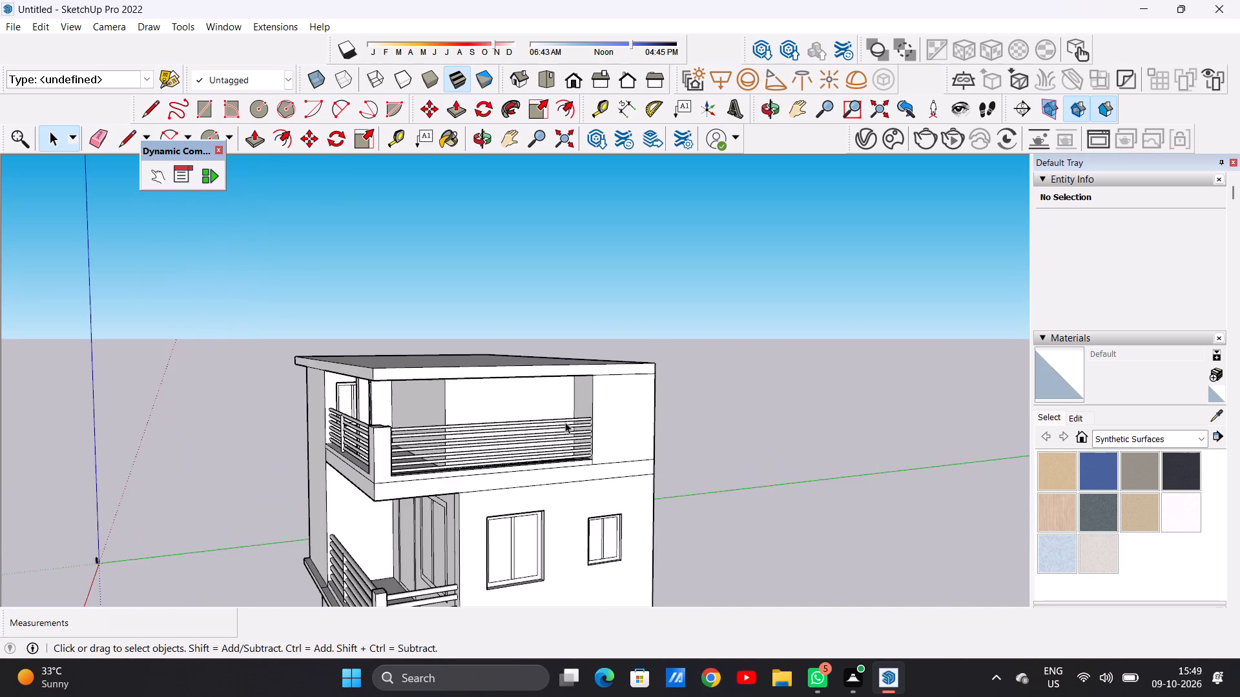
{"action": "scroll", "coordinate": [565, 422], "scroll_direction": "up", "scroll_amount": 17}
{"action": "scroll", "coordinate": [650, 413], "scroll_direction": "down", "scroll_amount": 9}
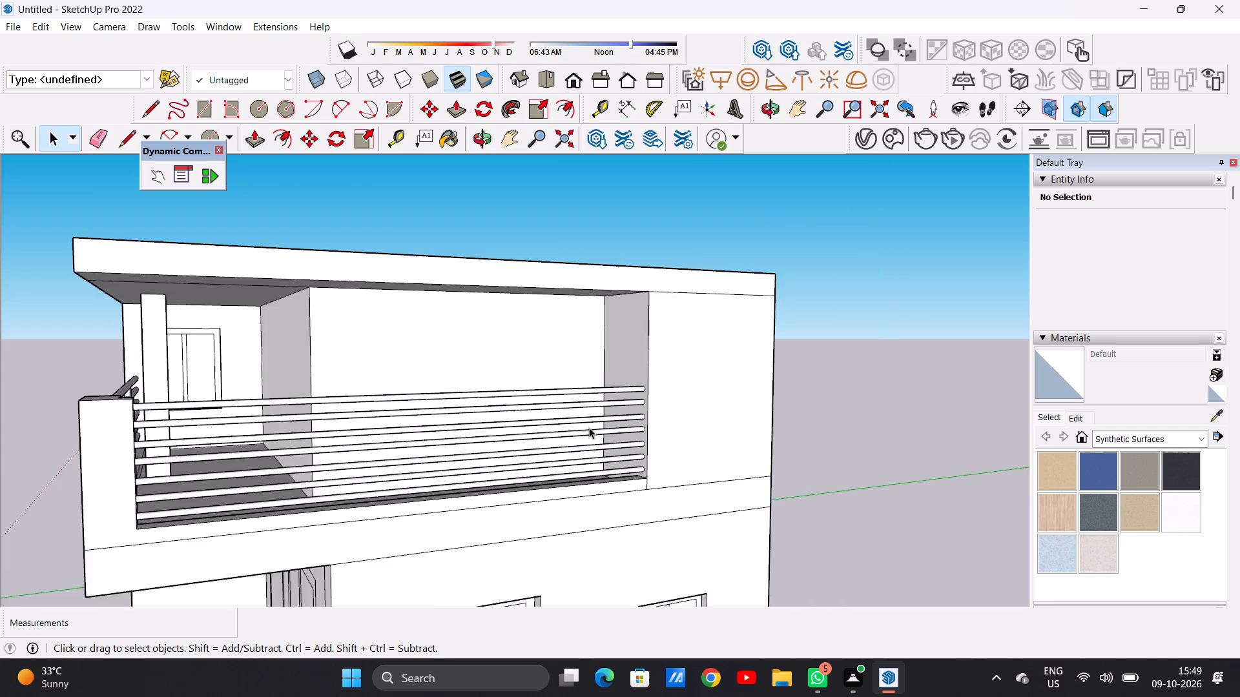
{"action": "scroll", "coordinate": [589, 427], "scroll_direction": "down", "scroll_amount": 8}
{"action": "middle_click_drag", "start_coordinate": [599, 457], "coordinate": [429, 545]}
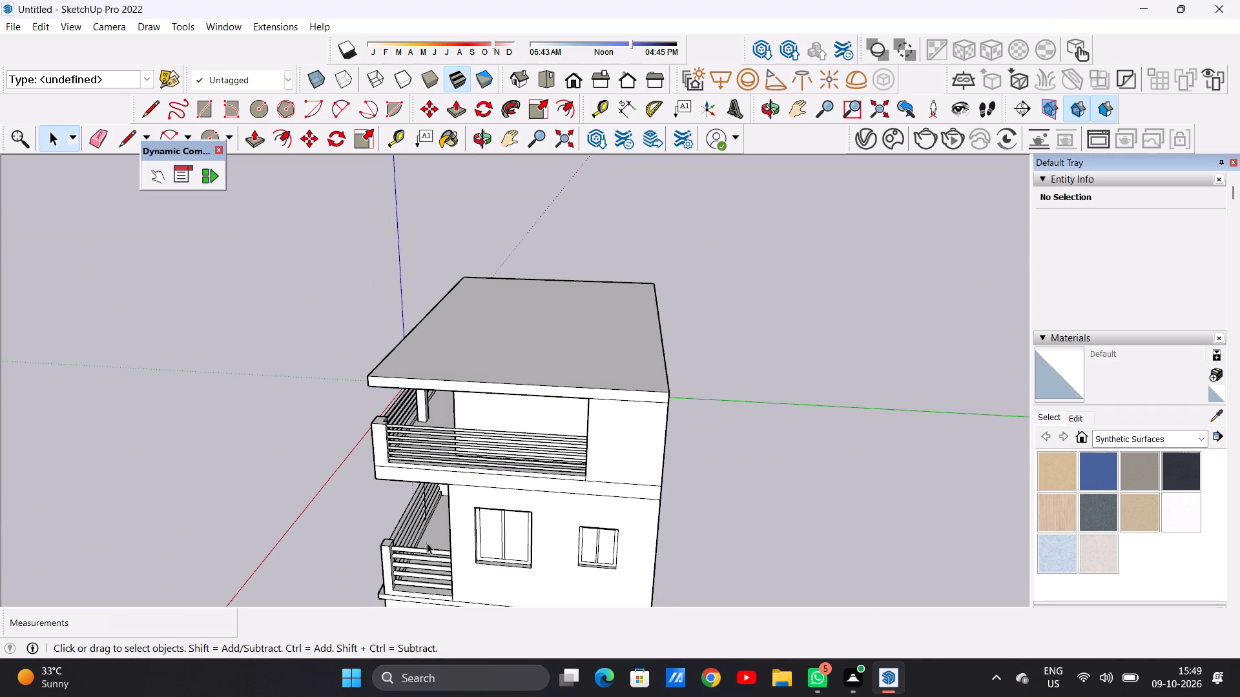
{"action": "scroll", "coordinate": [400, 516], "scroll_direction": "up", "scroll_amount": 6}
{"action": "middle_click_drag", "start_coordinate": [464, 461], "coordinate": [455, 510]}
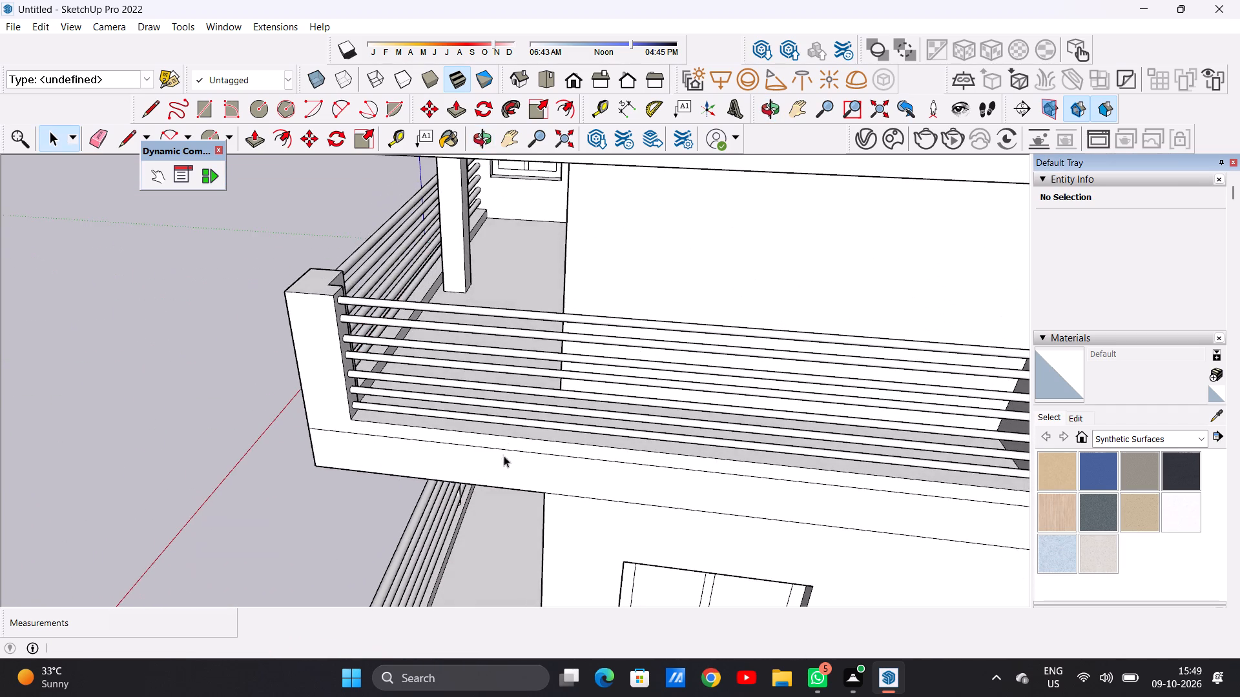
{"action": "scroll", "coordinate": [508, 443], "scroll_direction": "down", "scroll_amount": 4}
{"action": "middle_click_drag", "start_coordinate": [533, 448], "coordinate": [530, 476]}
{"action": "scroll", "coordinate": [502, 455], "scroll_direction": "up", "scroll_amount": 11}
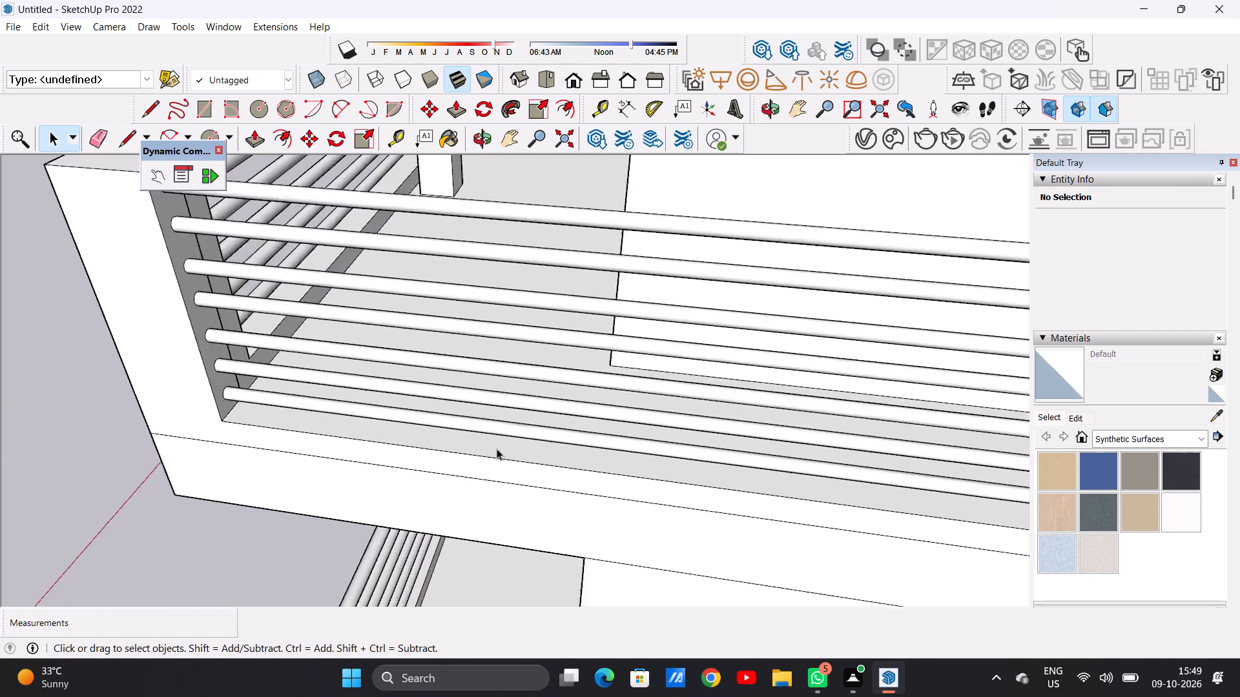
{"action": "scroll", "coordinate": [497, 449], "scroll_direction": "up", "scroll_amount": 3}
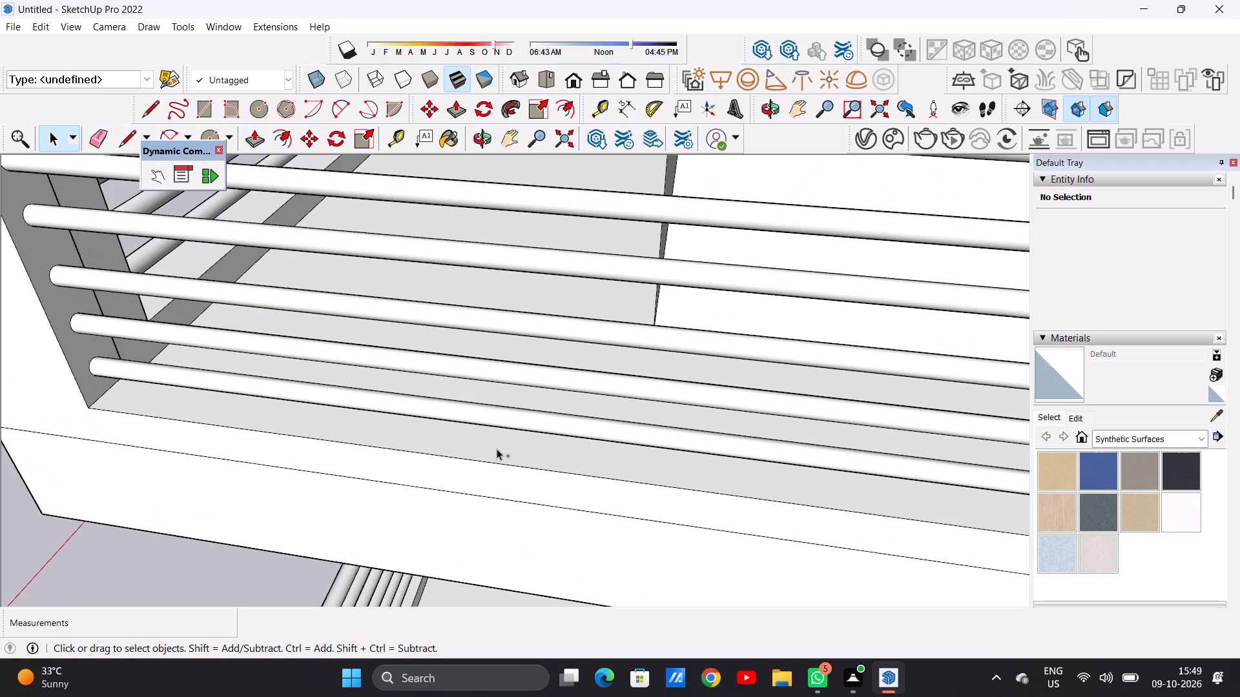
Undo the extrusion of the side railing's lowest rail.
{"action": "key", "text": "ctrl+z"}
Draw a circle of about 7 15/16" radius on the top-floor side ledge beneath the rails.
{"action": "scroll", "coordinate": [495, 421], "scroll_direction": "down", "scroll_amount": 9}
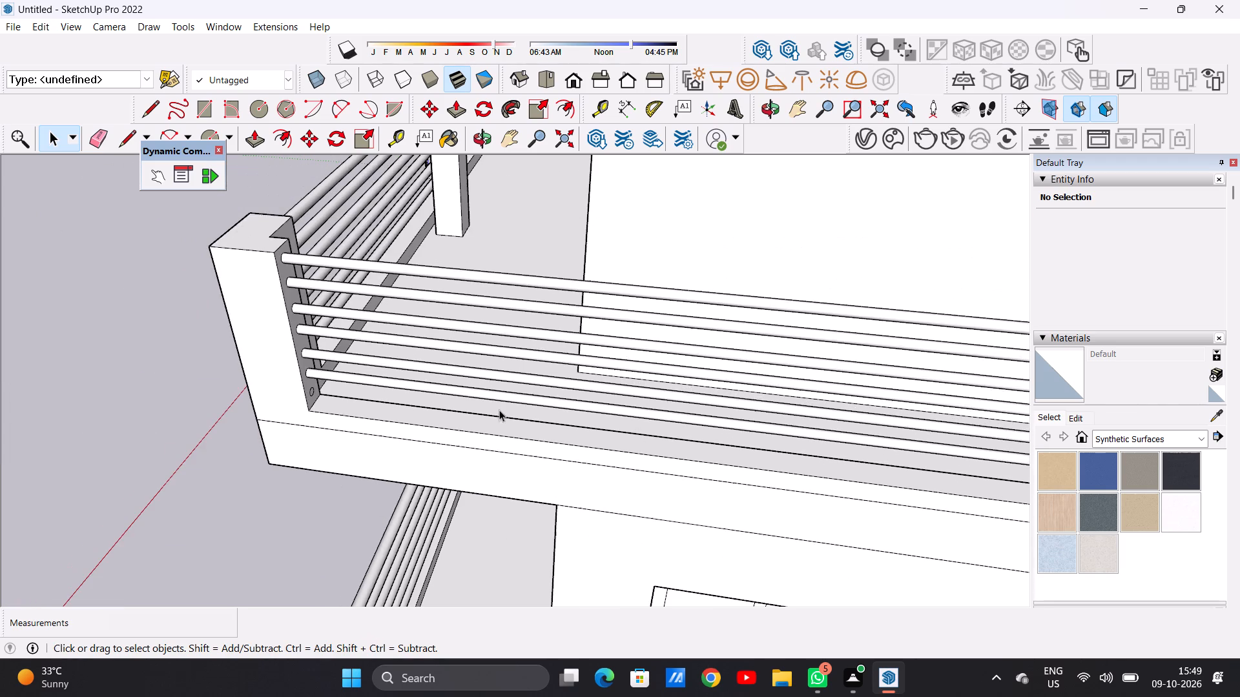
{"action": "scroll", "coordinate": [533, 418], "scroll_direction": "down", "scroll_amount": 3}
{"action": "middle_click_drag", "start_coordinate": [537, 426], "coordinate": [552, 460]}
{"action": "middle_click_drag", "start_coordinate": [568, 470], "coordinate": [590, 481]}
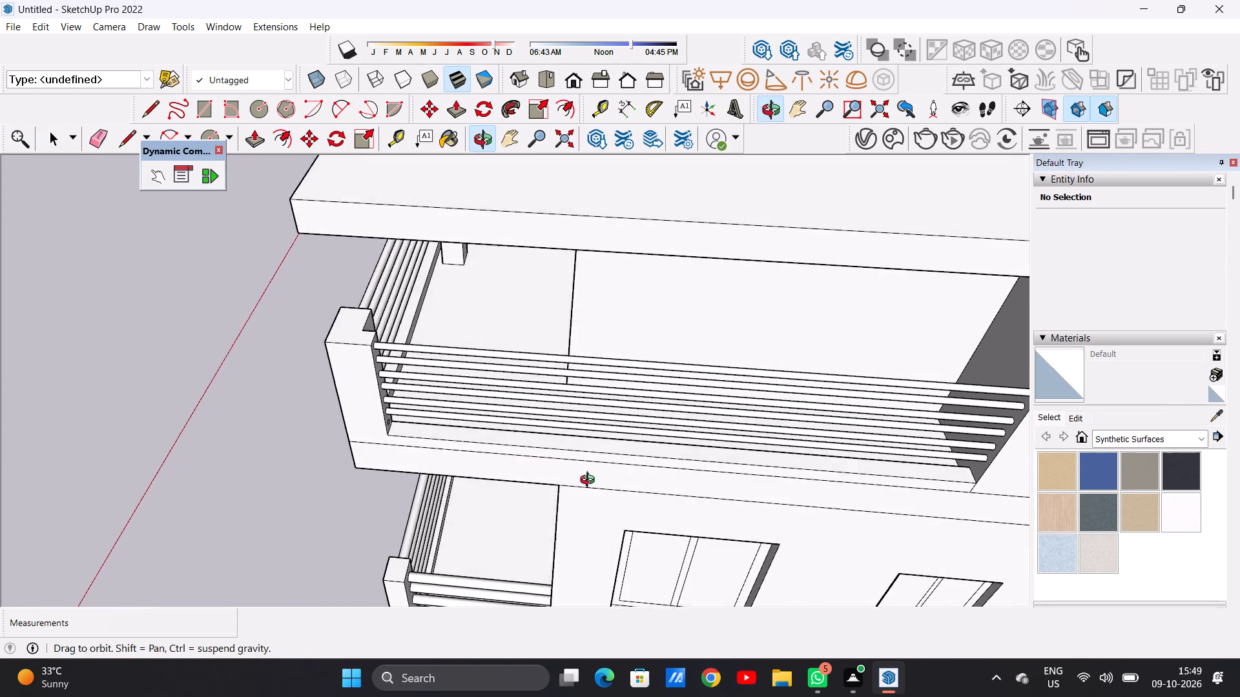
{"action": "middle_click_drag", "start_coordinate": [590, 481], "coordinate": [592, 481]}
{"action": "scroll", "coordinate": [594, 450], "scroll_direction": "up", "scroll_amount": 5}
{"action": "scroll", "coordinate": [535, 451], "scroll_direction": "down", "scroll_amount": 4}
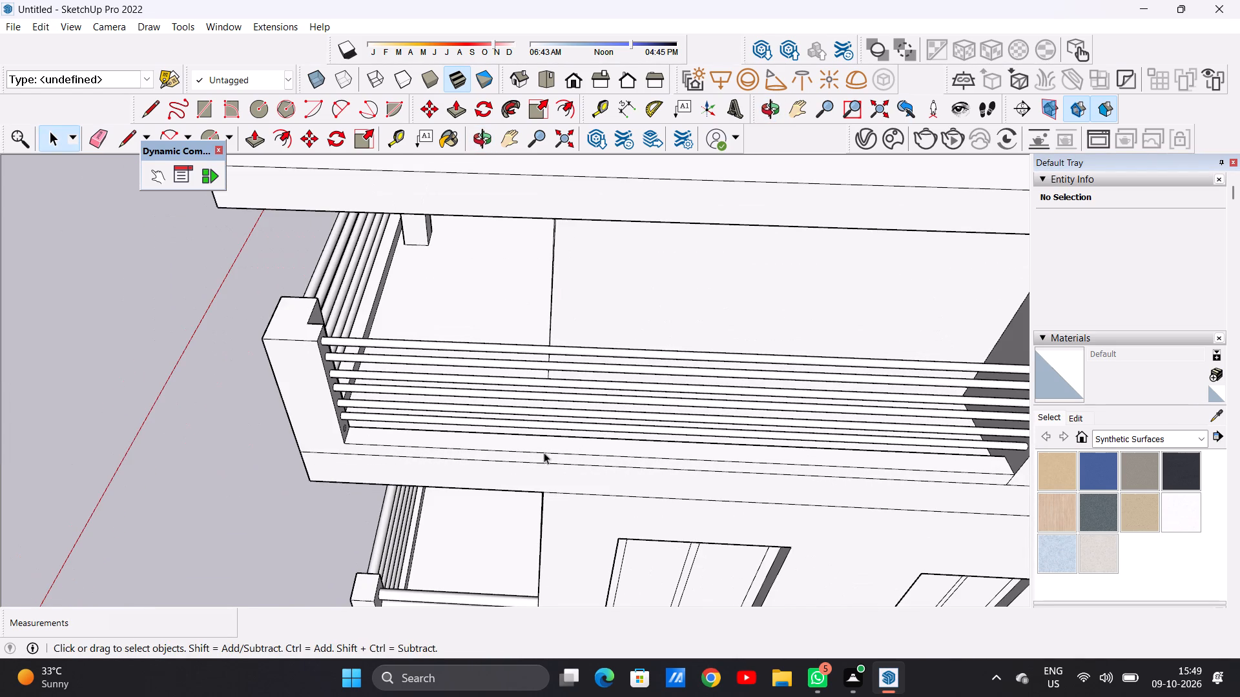
{"action": "scroll", "coordinate": [594, 443], "scroll_direction": "up", "scroll_amount": 4}
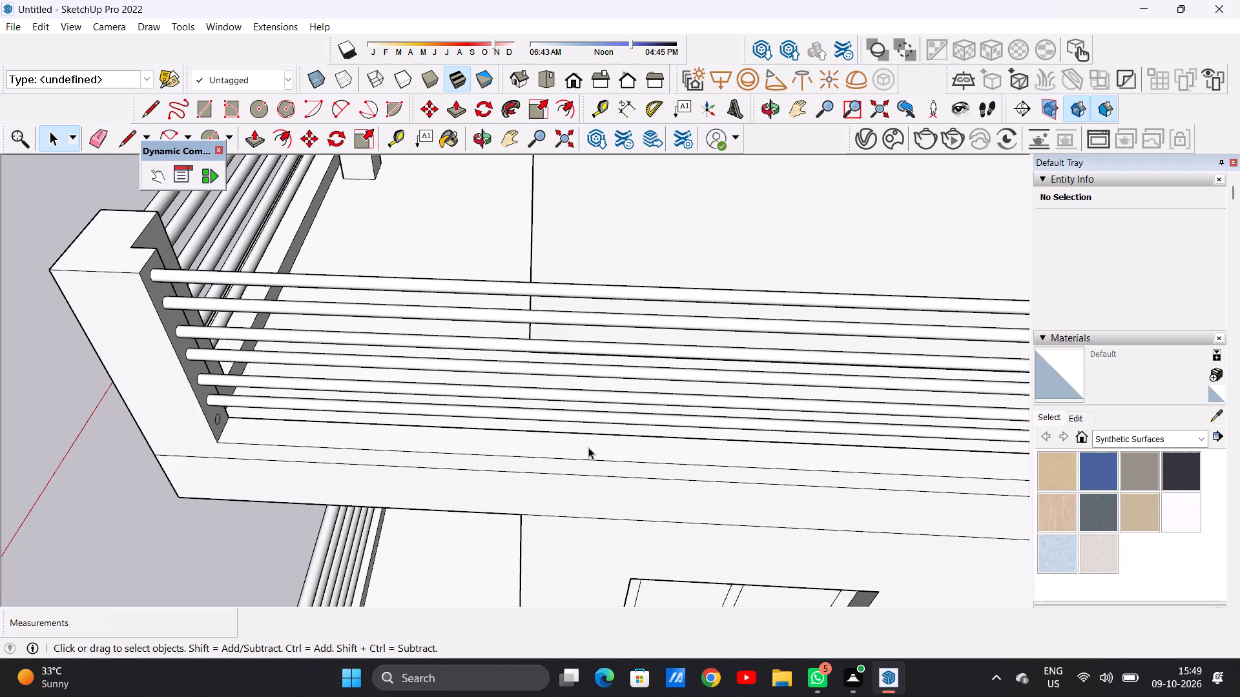
{"action": "key", "text": "c"}
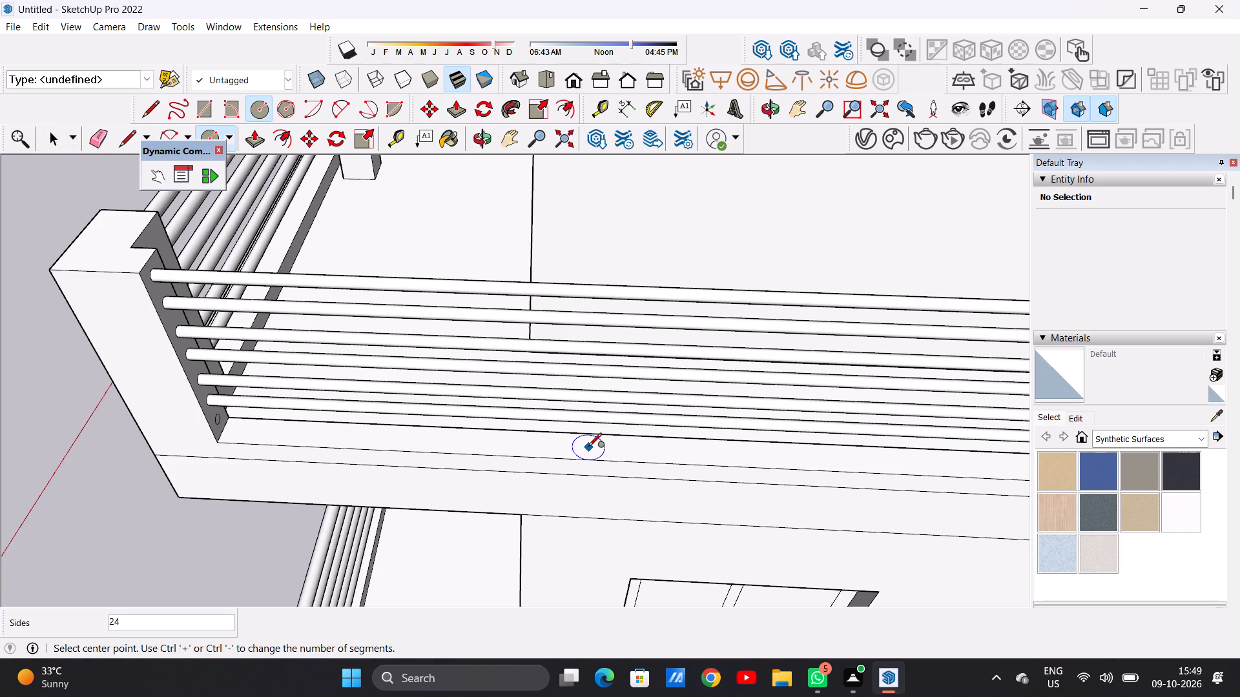
{"action": "scroll", "coordinate": [589, 447], "scroll_direction": "up", "scroll_amount": 7}
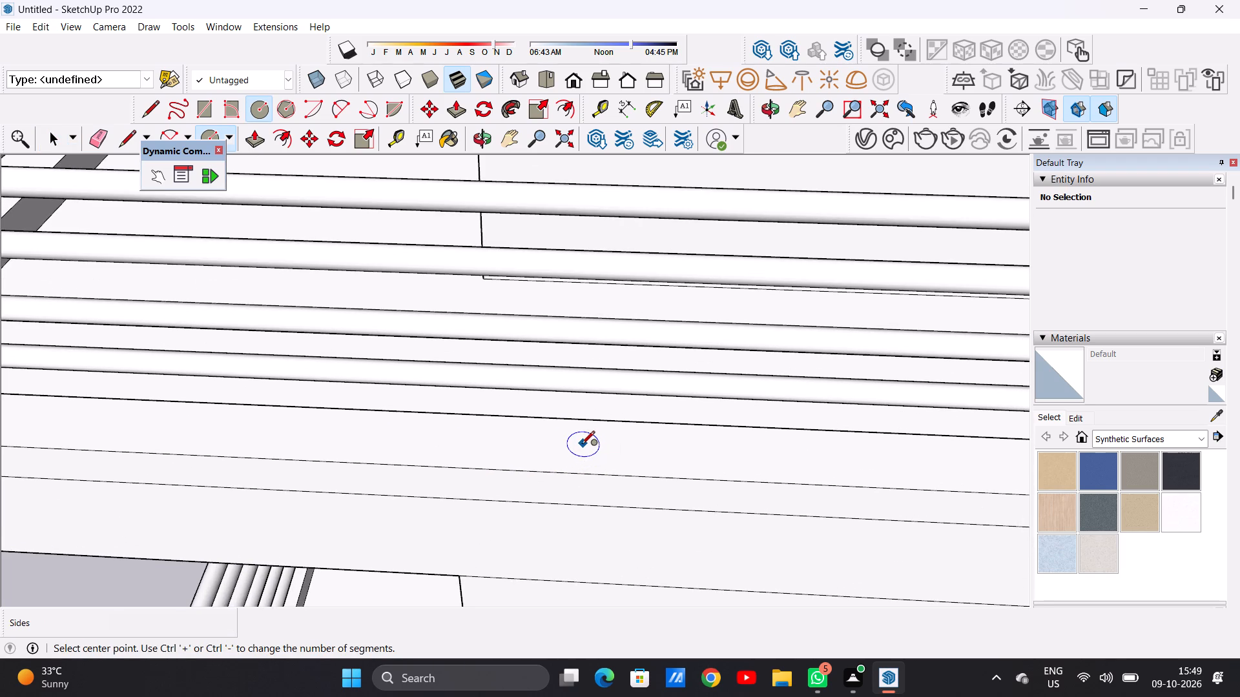
{"action": "left_click", "coordinate": [581, 447]}
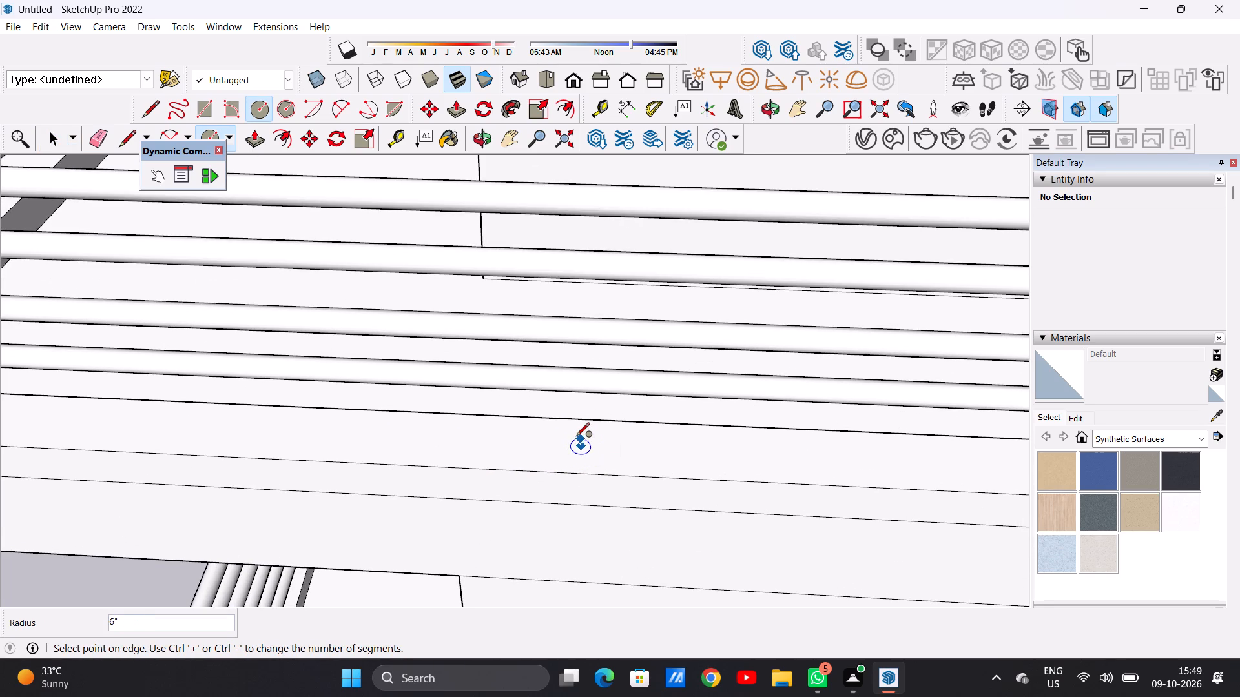
{"action": "left_click", "coordinate": [577, 436]}
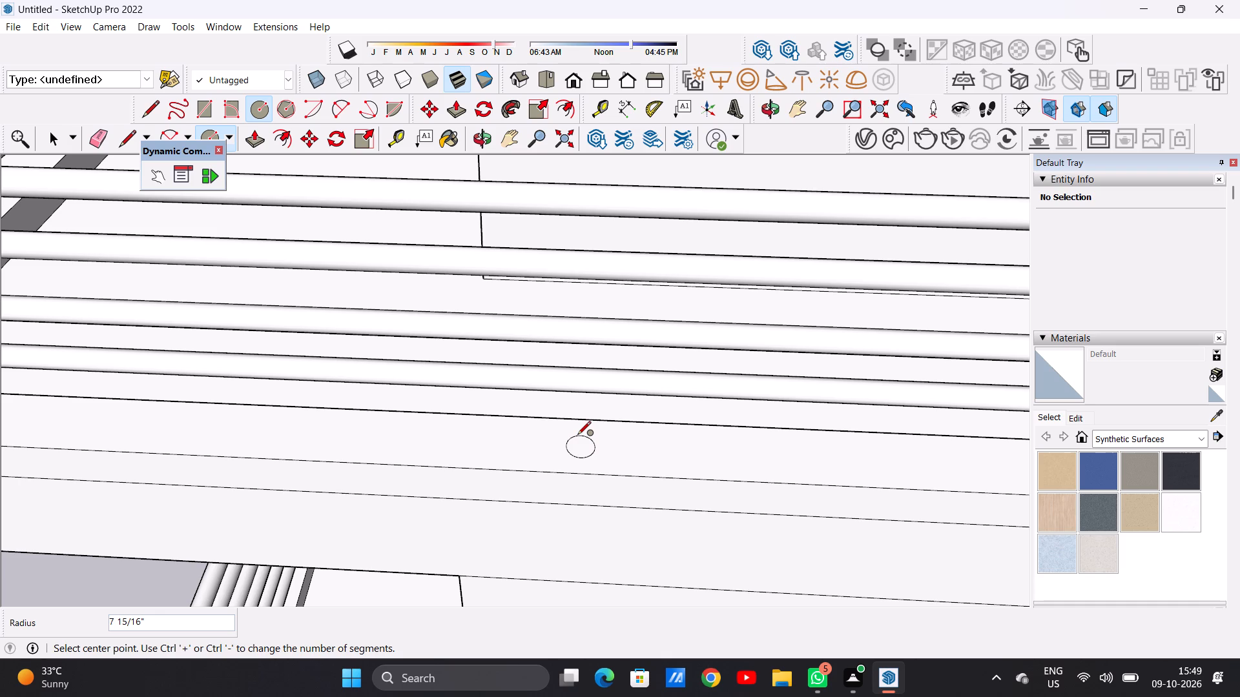
{"action": "key", "text": "space"}
Copy the new circle about 32' 9" along the side ledge, parallel to the rails, toward the far wall.
{"action": "scroll", "coordinate": [536, 470], "scroll_direction": "down", "scroll_amount": 9}
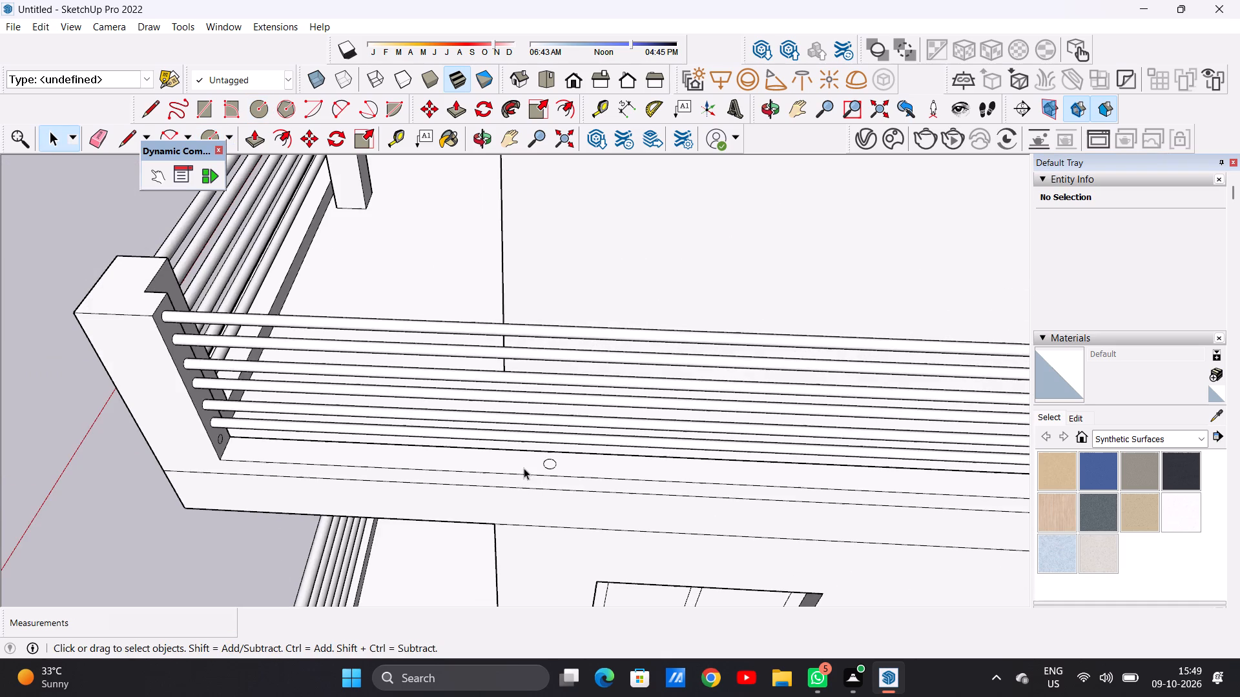
{"action": "scroll", "coordinate": [563, 461], "scroll_direction": "up", "scroll_amount": 12}
{"action": "double_click", "coordinate": [527, 460]}
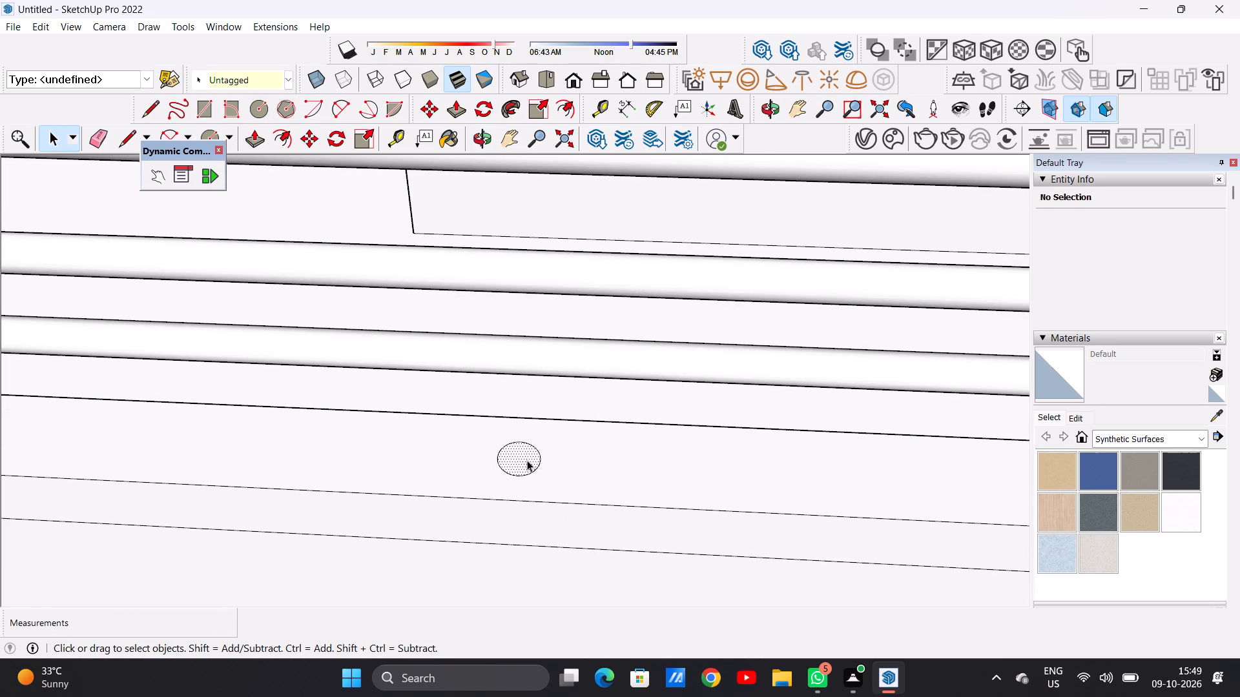
{"action": "key", "text": "m"}
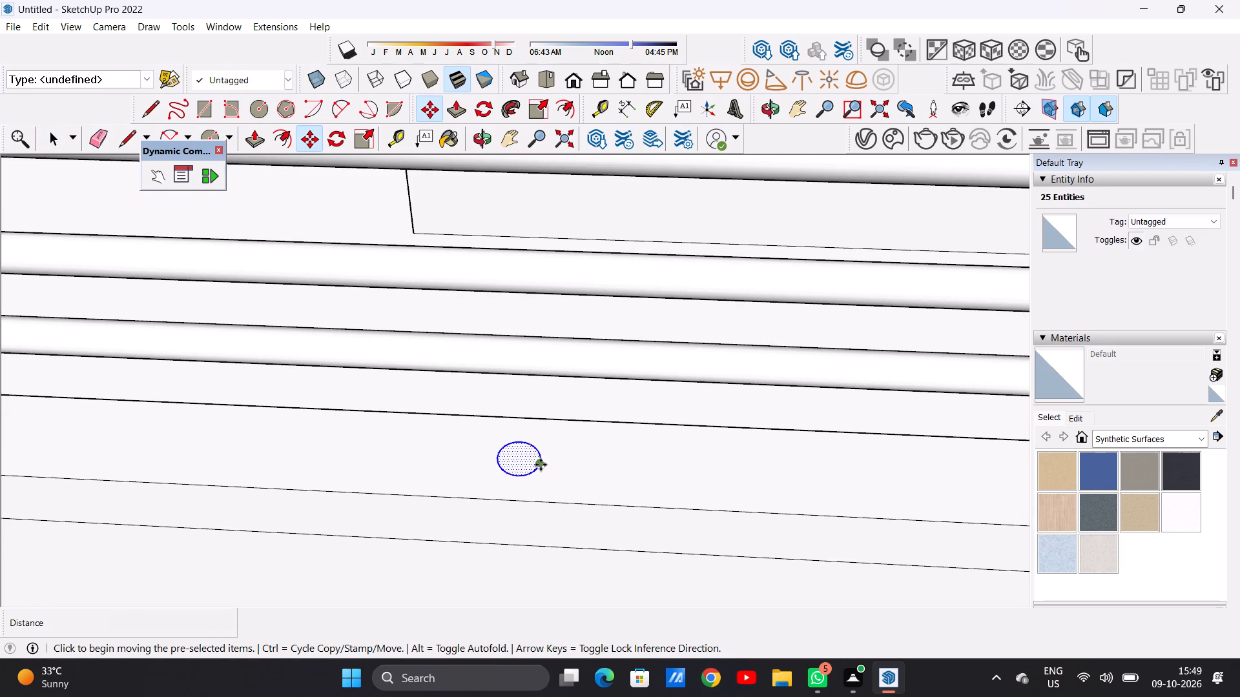
{"action": "left_click", "coordinate": [541, 465]}
{"action": "scroll", "coordinate": [608, 470], "scroll_direction": "down", "scroll_amount": 10}
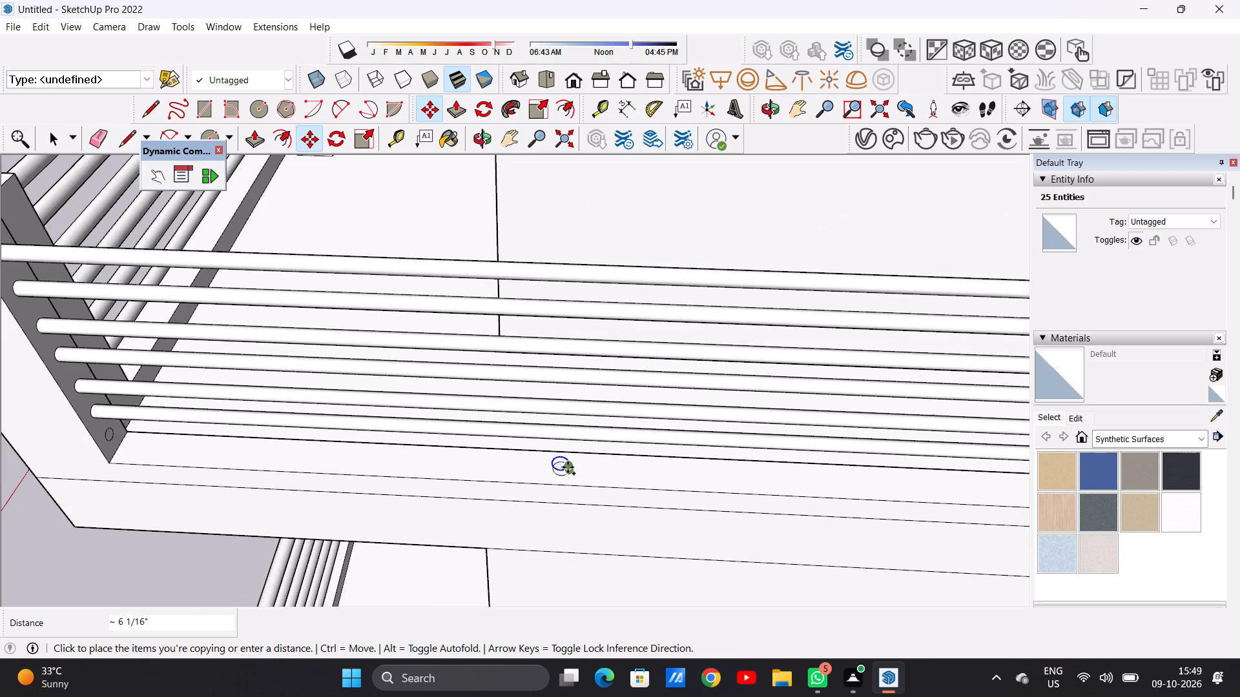
{"action": "scroll", "coordinate": [628, 480], "scroll_direction": "down", "scroll_amount": 10}
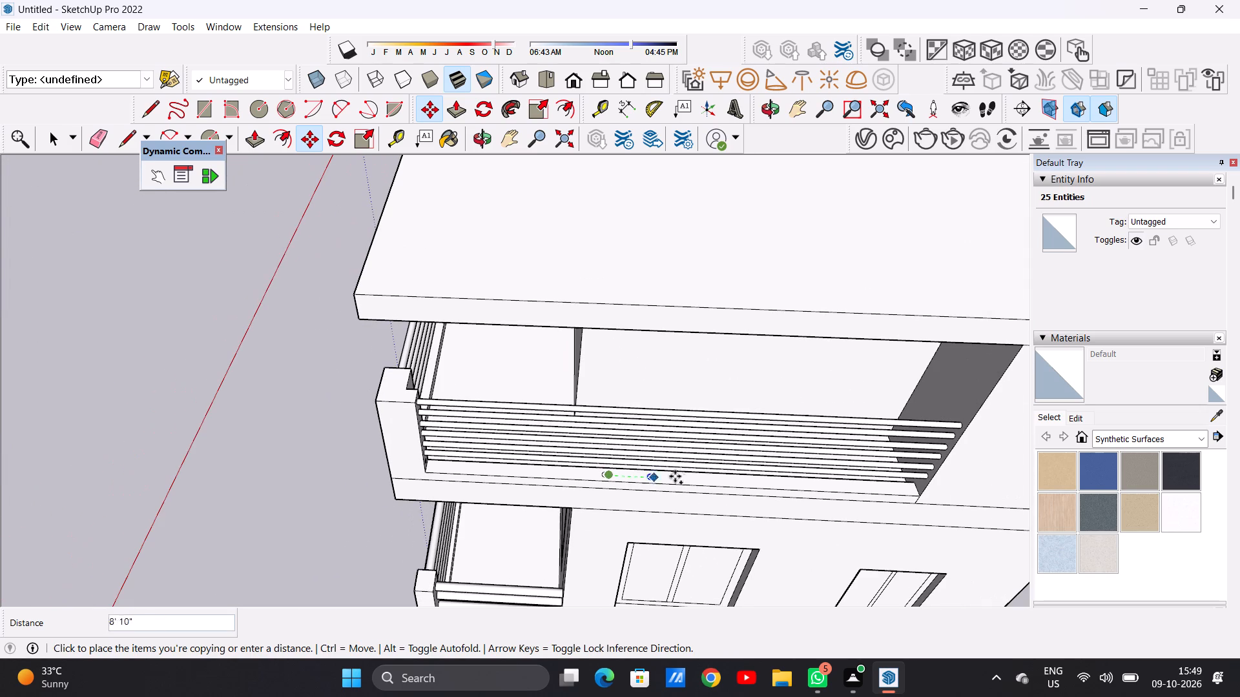
{"action": "scroll", "coordinate": [765, 484], "scroll_direction": "up", "scroll_amount": 5}
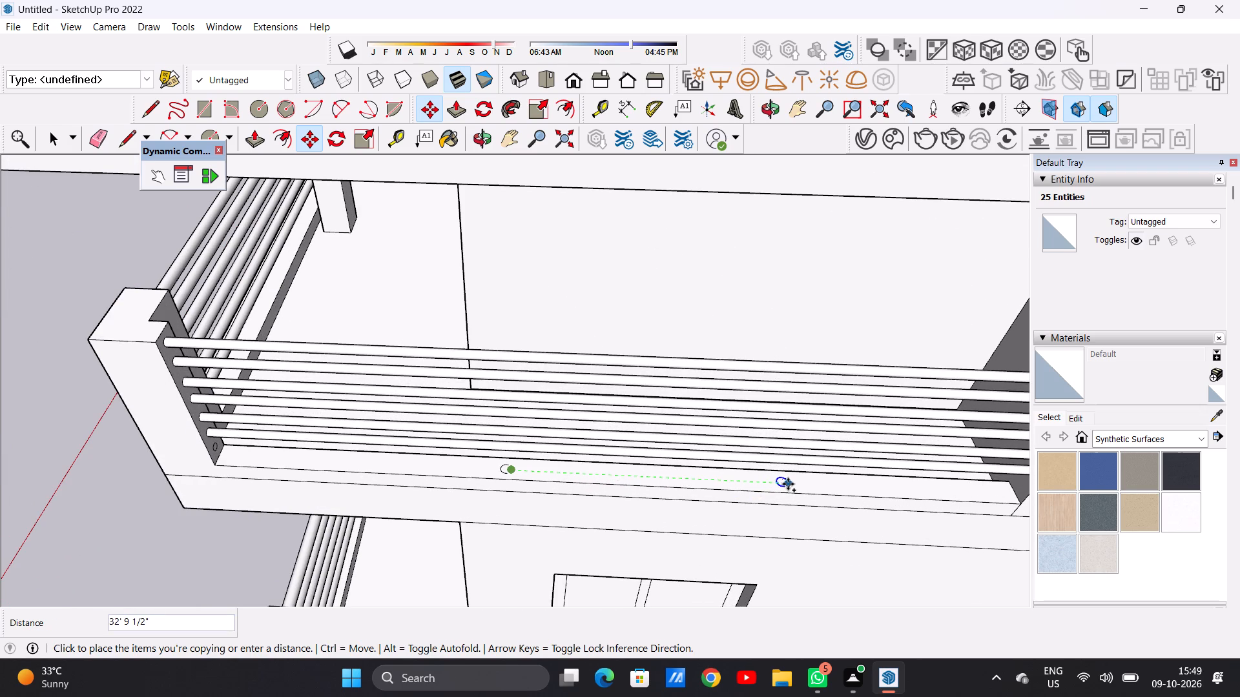
{"action": "left_click", "coordinate": [788, 484]}
{"action": "key", "text": "space"}
{"action": "scroll", "coordinate": [635, 469], "scroll_direction": "down", "scroll_amount": 7}
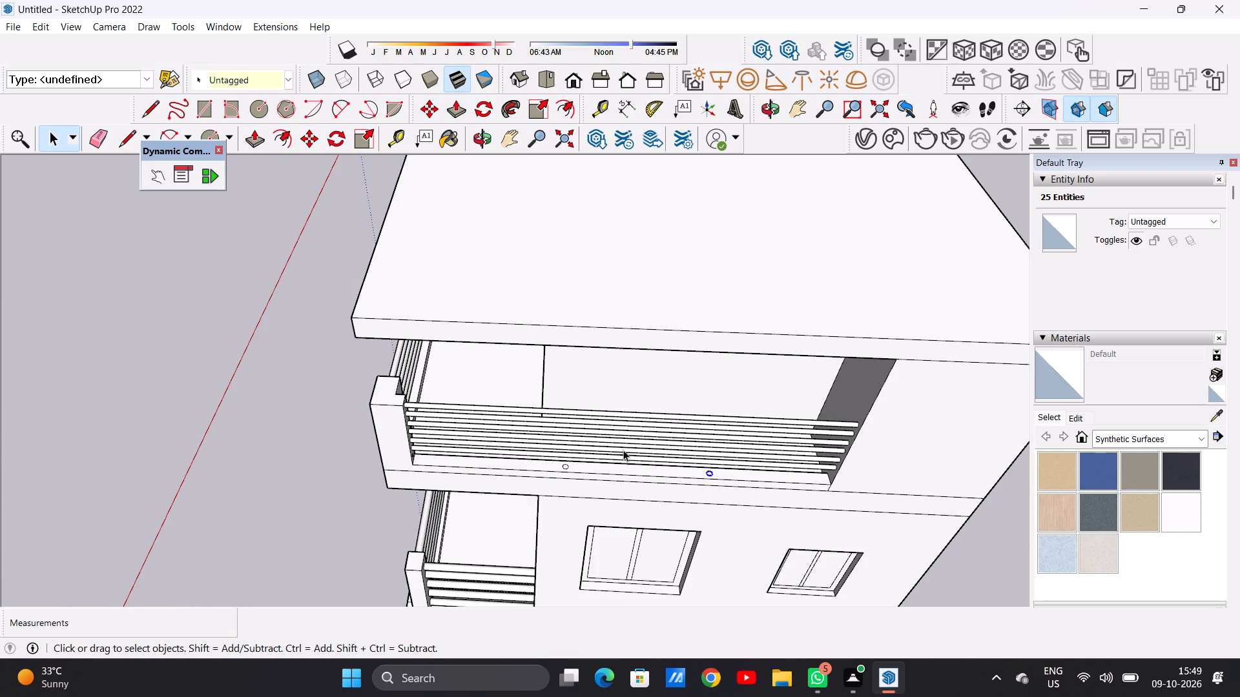
{"action": "left_click", "coordinate": [347, 513]}
Push/Pull the copied ledge circle up about 18' 8 5/8" to the top rail as a vertical upright.
{"action": "scroll", "coordinate": [725, 463], "scroll_direction": "up", "scroll_amount": 5}
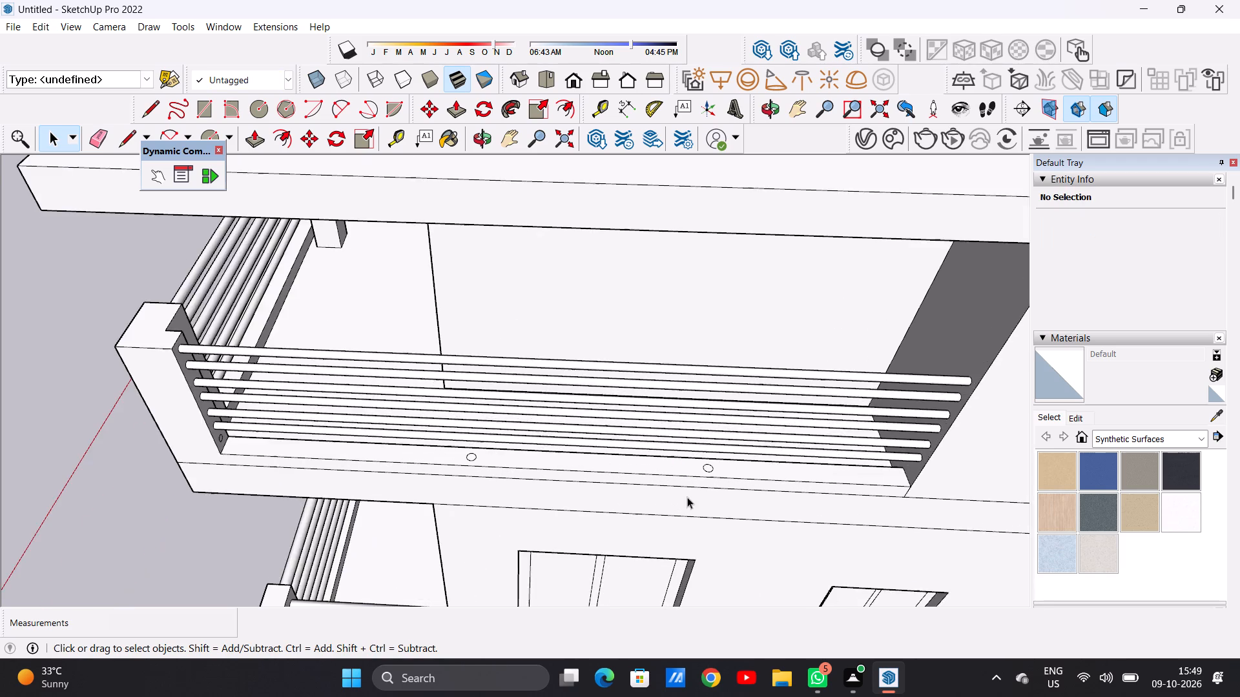
{"action": "scroll", "coordinate": [711, 473], "scroll_direction": "up", "scroll_amount": 12}
{"action": "scroll", "coordinate": [646, 470], "scroll_direction": "down", "scroll_amount": 4}
{"action": "scroll", "coordinate": [688, 454], "scroll_direction": "up", "scroll_amount": 4}
{"action": "key", "text": "p"}
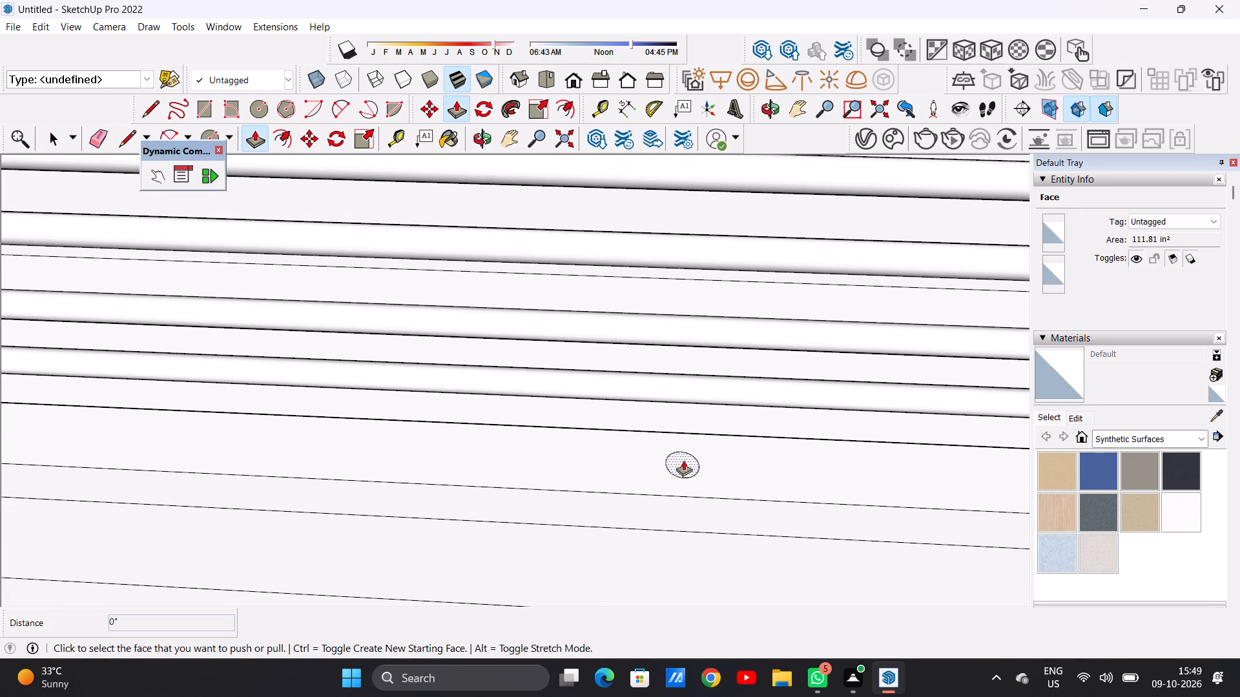
{"action": "left_click", "coordinate": [683, 460]}
{"action": "scroll", "coordinate": [690, 370], "scroll_direction": "down", "scroll_amount": 6}
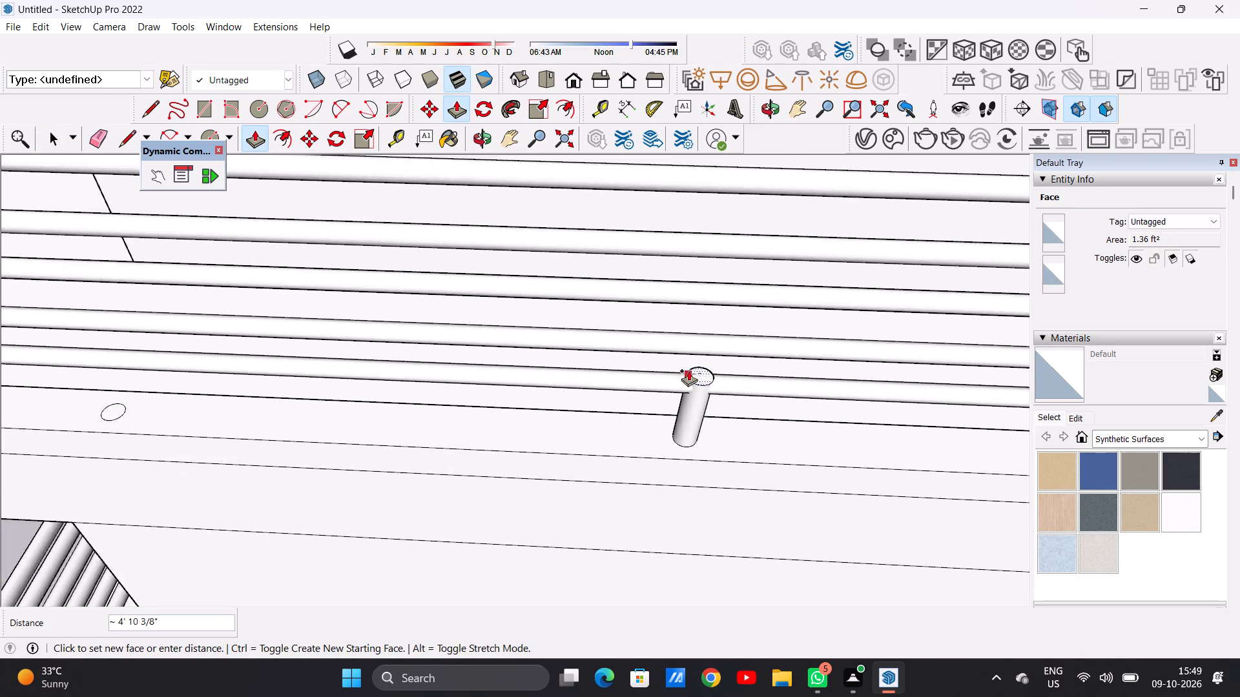
{"action": "scroll", "coordinate": [688, 370], "scroll_direction": "down", "scroll_amount": 7}
{"action": "middle_click_drag", "start_coordinate": [708, 289], "coordinate": [711, 225]}
{"action": "scroll", "coordinate": [712, 225], "scroll_direction": "up", "scroll_amount": 6}
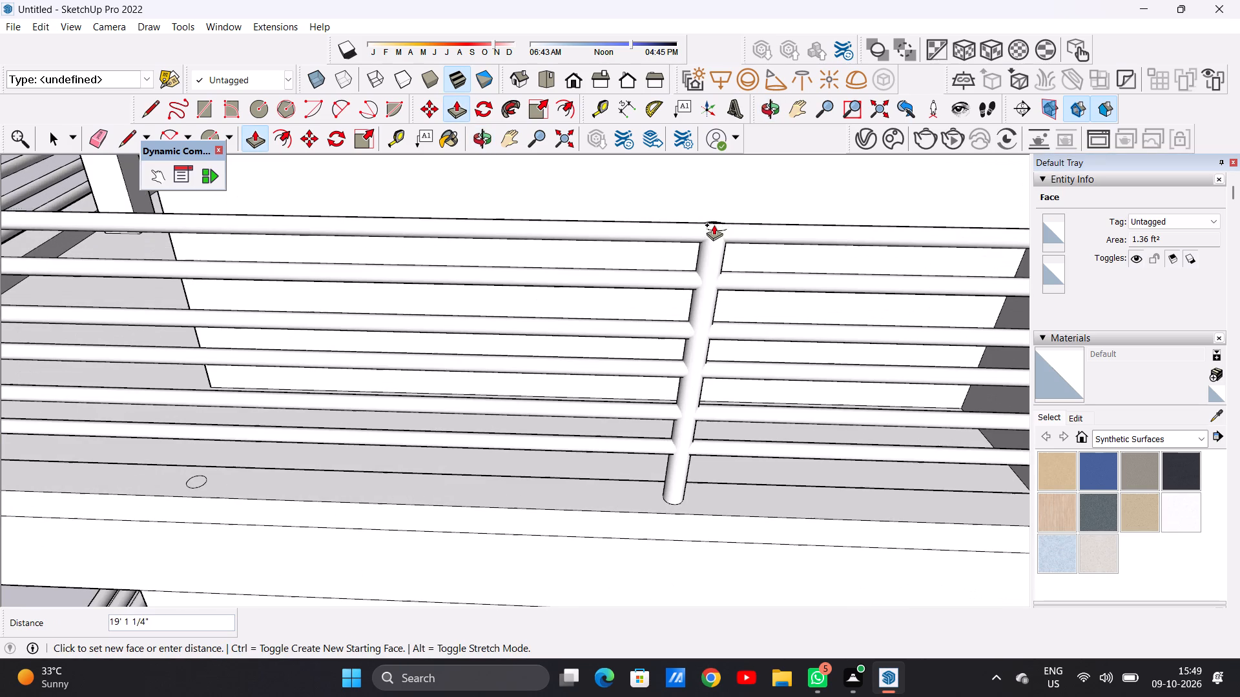
{"action": "left_click", "coordinate": [715, 232]}
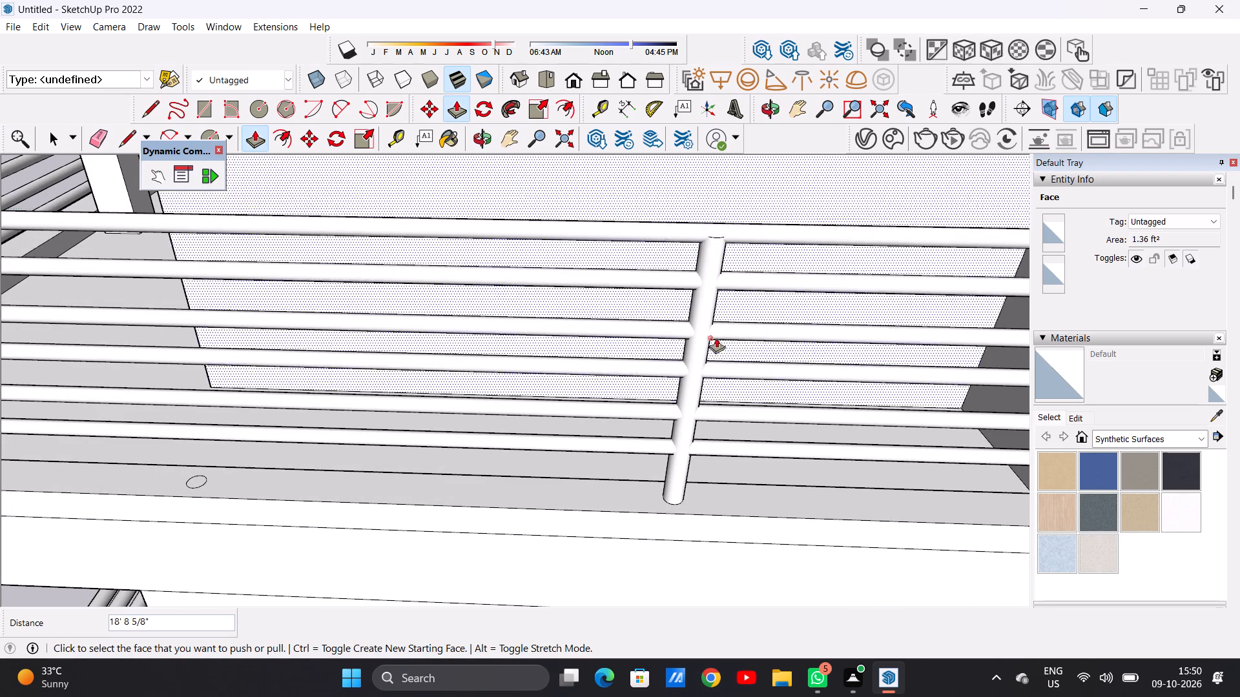
Push/Pull the remaining circle on the top-floor side ledge up about 18' 8 15/16" to the top rail as a second upright.
{"action": "scroll", "coordinate": [716, 347], "scroll_direction": "down", "scroll_amount": 9}
{"action": "scroll", "coordinate": [485, 391], "scroll_direction": "up", "scroll_amount": 5}
{"action": "middle_click_drag", "start_coordinate": [504, 447], "coordinate": [499, 493]}
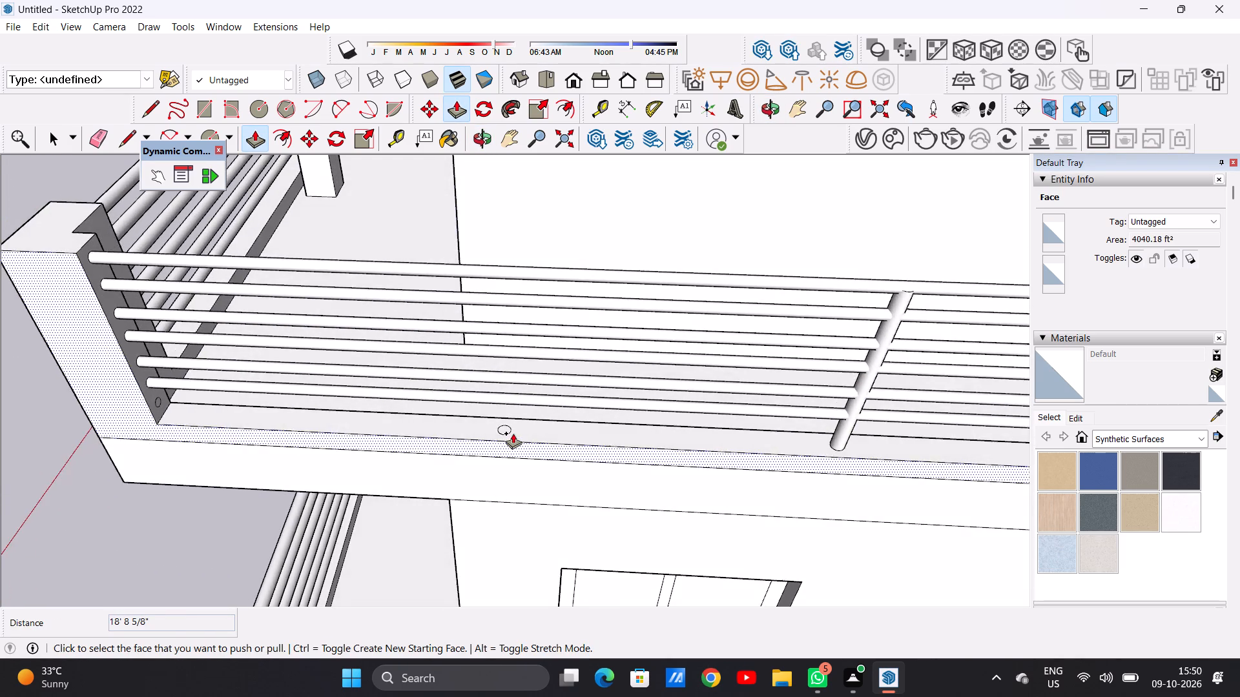
{"action": "scroll", "coordinate": [512, 430], "scroll_direction": "up", "scroll_amount": 9}
{"action": "scroll", "coordinate": [503, 425], "scroll_direction": "down", "scroll_amount": 1}
{"action": "scroll", "coordinate": [503, 425], "scroll_direction": "up", "scroll_amount": 2}
{"action": "left_click", "coordinate": [499, 423]}
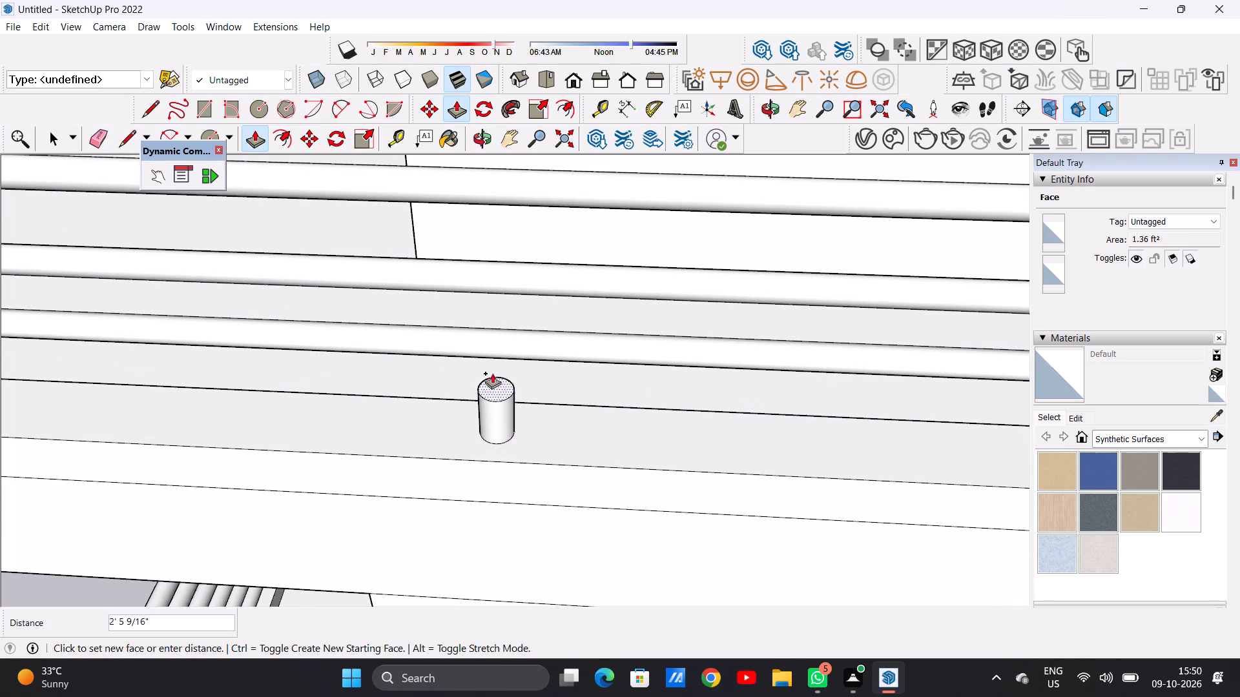
{"action": "scroll", "coordinate": [497, 302], "scroll_direction": "down", "scroll_amount": 18}
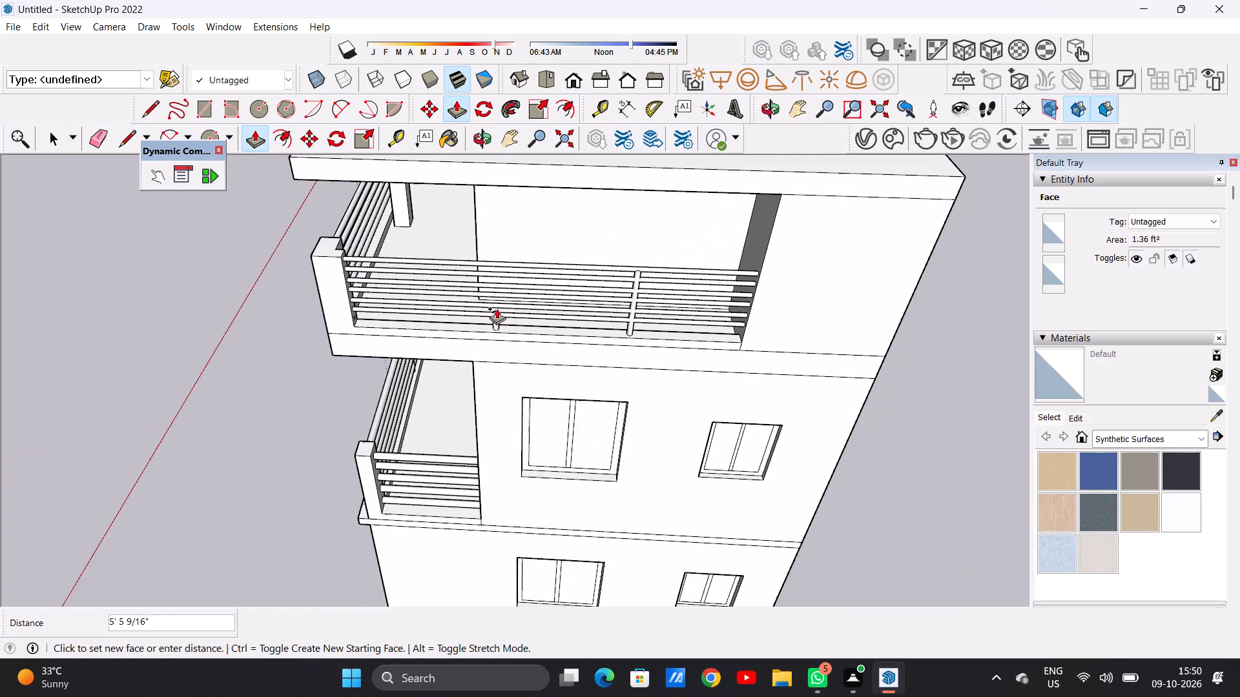
{"action": "scroll", "coordinate": [497, 308], "scroll_direction": "down", "scroll_amount": 3}
{"action": "middle_click_drag", "start_coordinate": [490, 281], "coordinate": [506, 236]}
{"action": "scroll", "coordinate": [510, 241], "scroll_direction": "up", "scroll_amount": 12}
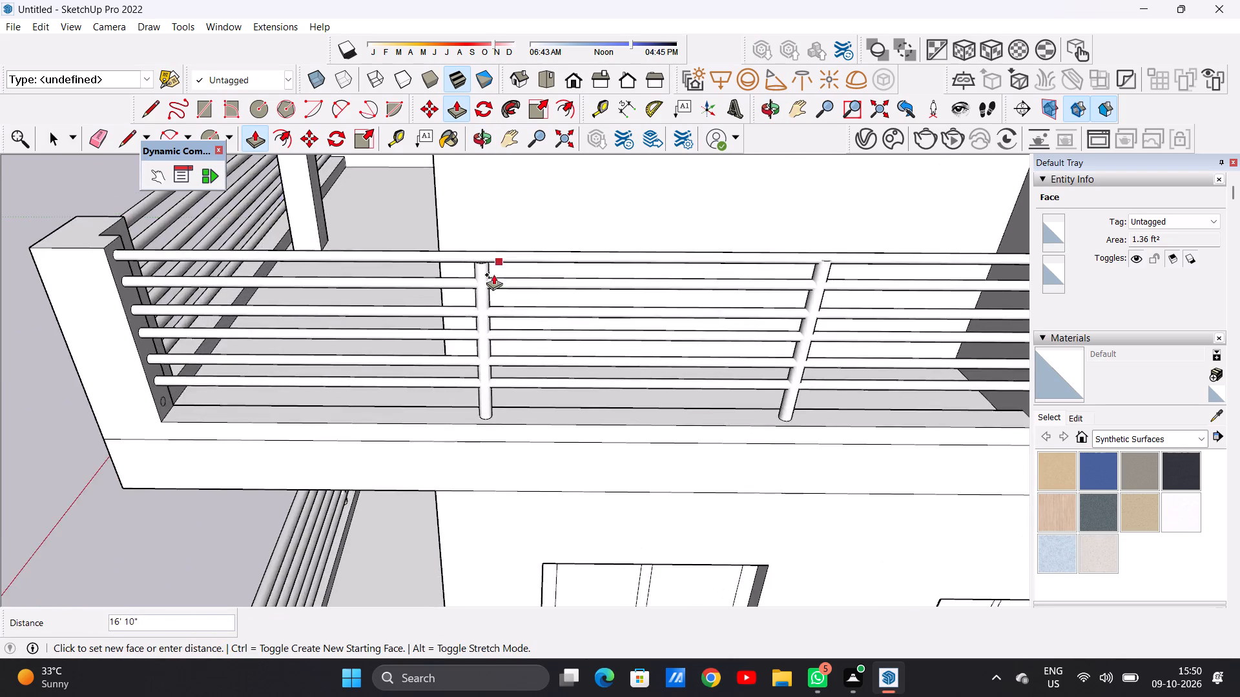
{"action": "scroll", "coordinate": [493, 274], "scroll_direction": "up", "scroll_amount": 3}
{"action": "left_click", "coordinate": [468, 235]}
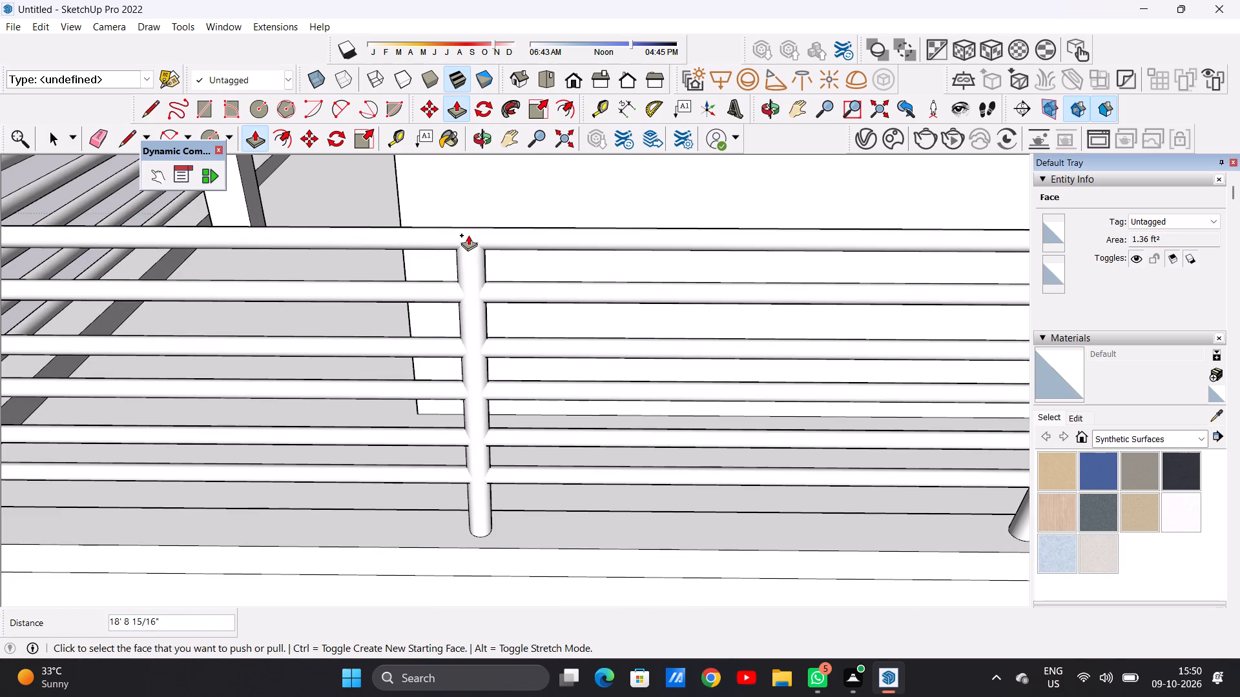
Push/Pull the lowest circle on the top-floor corner post about 94' 10 3/8" to the far wall as the bottom side rail.
{"action": "scroll", "coordinate": [509, 342], "scroll_direction": "down", "scroll_amount": 13}
{"action": "middle_click_drag", "start_coordinate": [567, 366], "coordinate": [457, 384]}
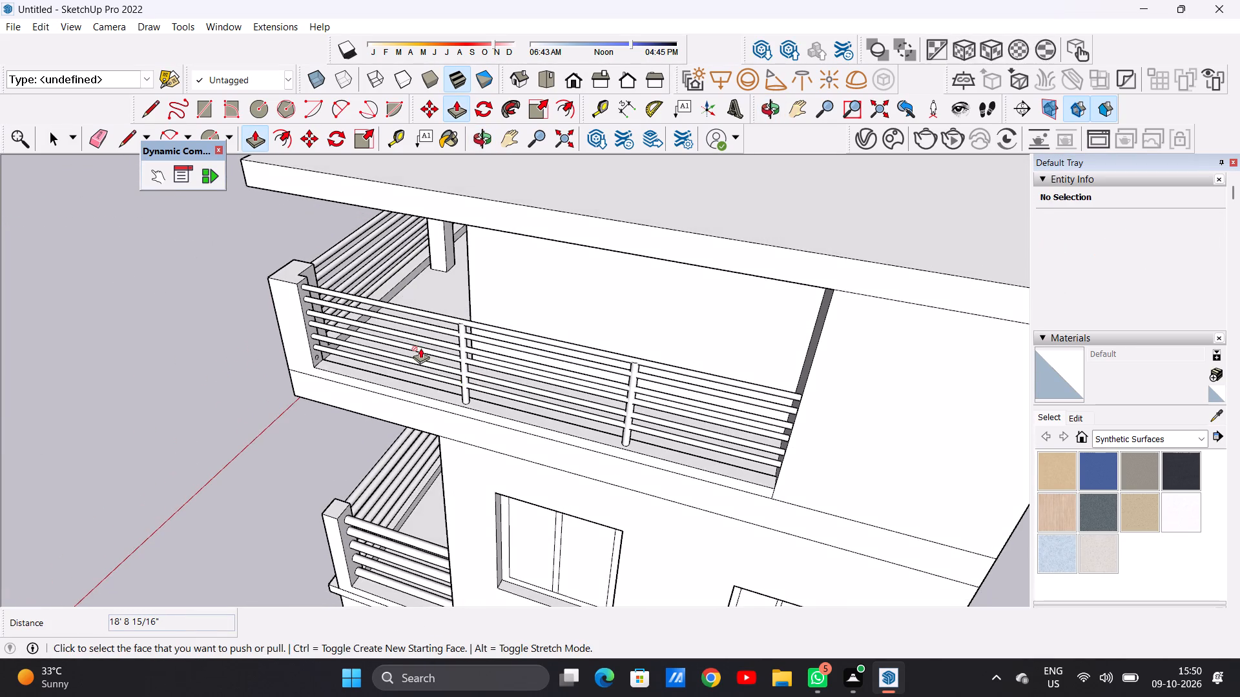
{"action": "scroll", "coordinate": [331, 363], "scroll_direction": "up", "scroll_amount": 7}
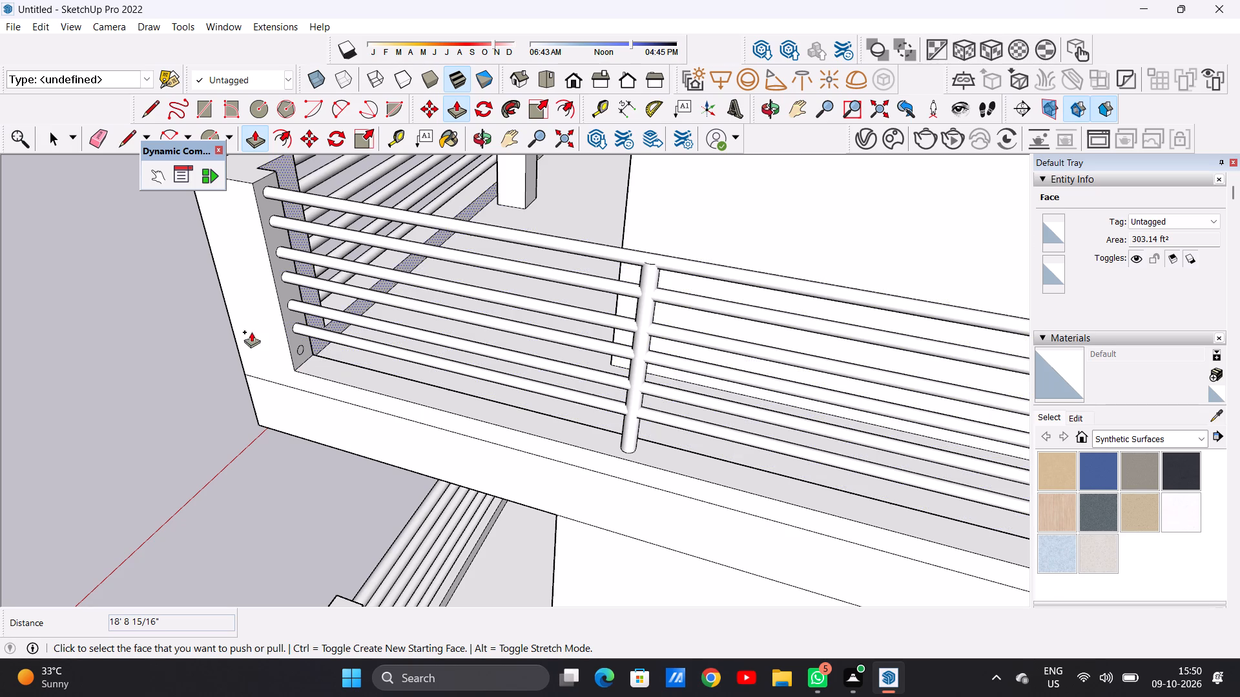
{"action": "scroll", "coordinate": [341, 336], "scroll_direction": "up", "scroll_amount": 16}
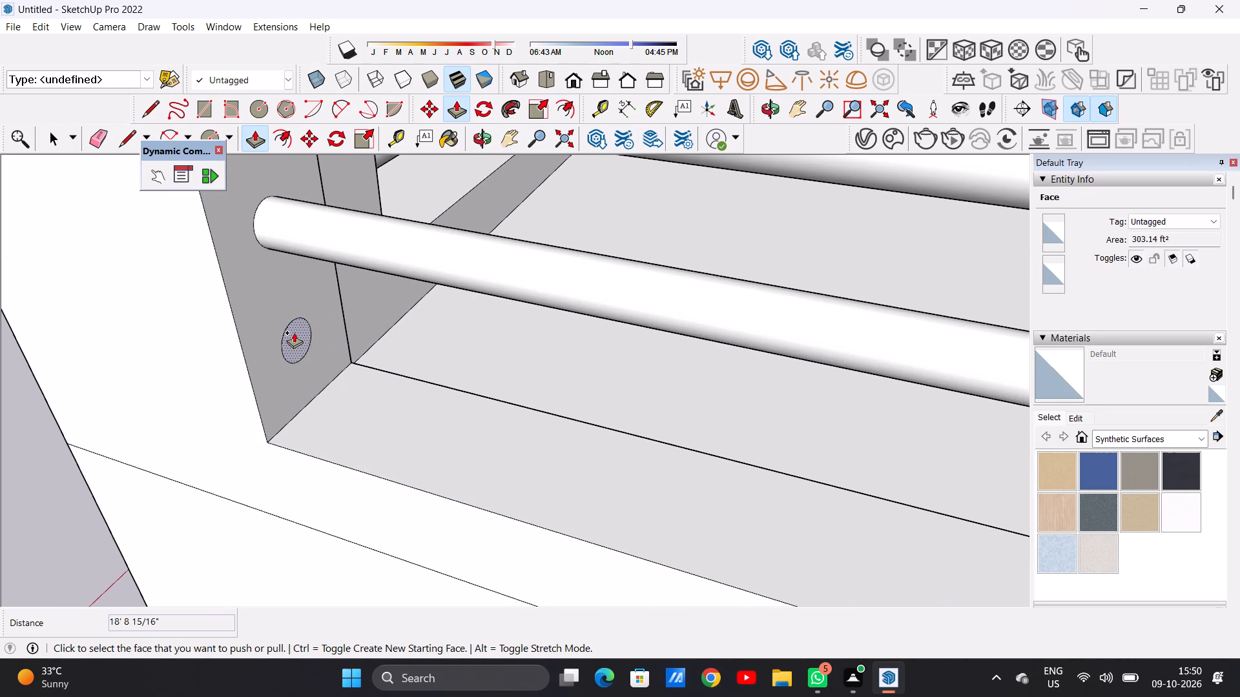
{"action": "left_click", "coordinate": [294, 332]}
{"action": "scroll", "coordinate": [380, 334], "scroll_direction": "down", "scroll_amount": 16}
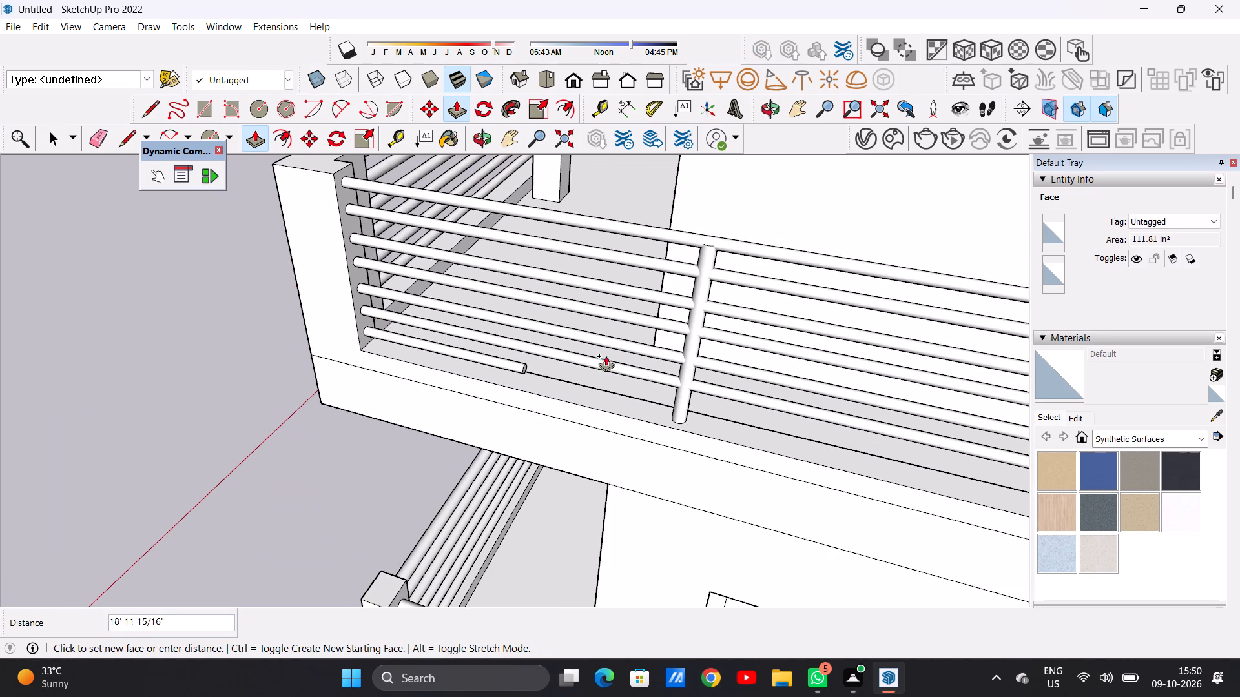
{"action": "scroll", "coordinate": [580, 361], "scroll_direction": "down", "scroll_amount": 5}
{"action": "scroll", "coordinate": [751, 390], "scroll_direction": "down", "scroll_amount": 8}
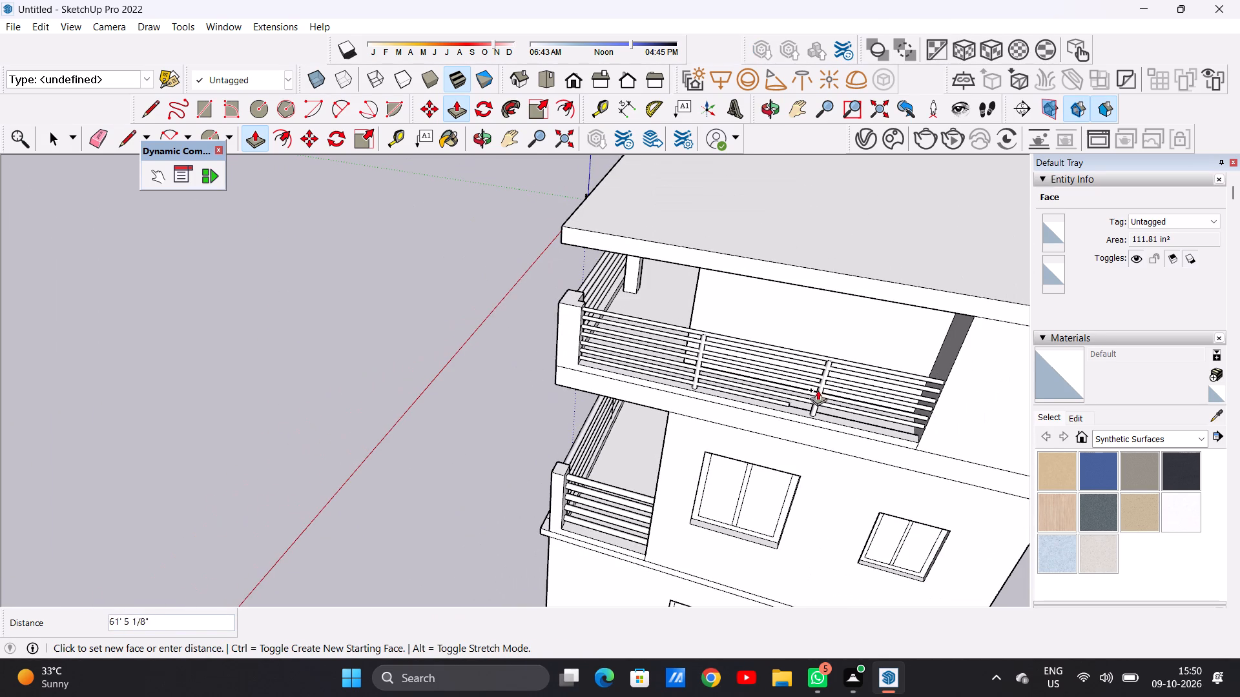
{"action": "middle_click_drag", "start_coordinate": [904, 418], "coordinate": [946, 341]}
{"action": "scroll", "coordinate": [920, 341], "scroll_direction": "up", "scroll_amount": 12}
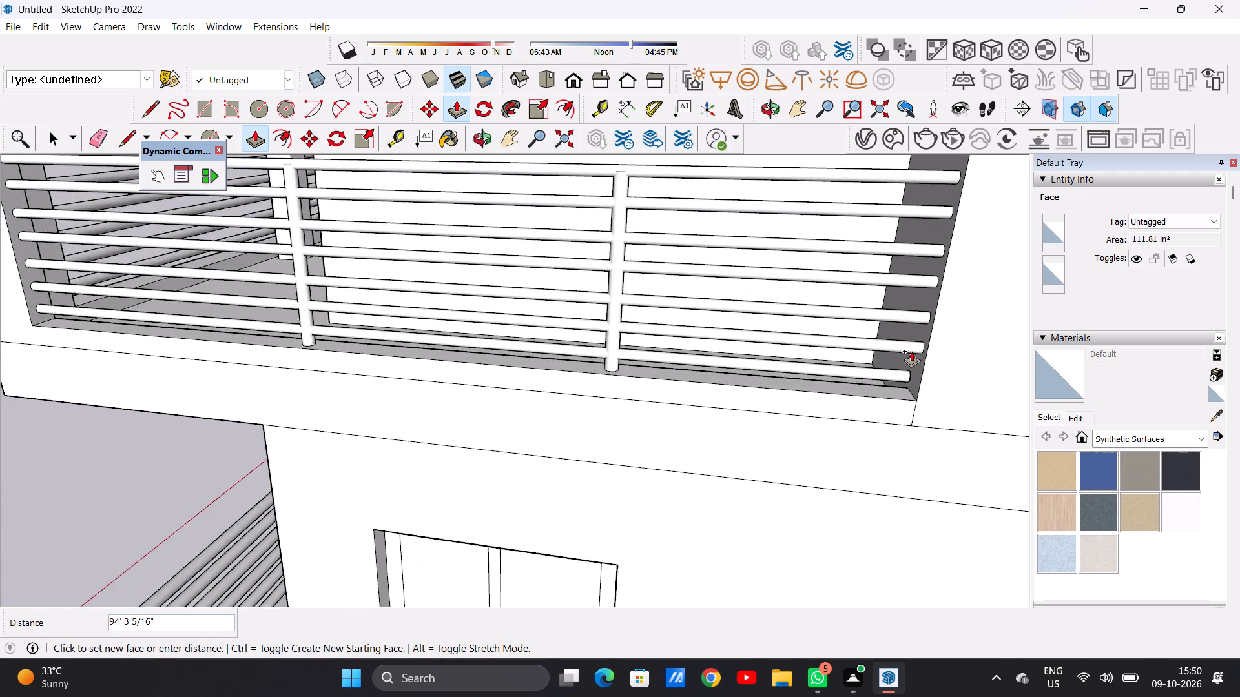
{"action": "scroll", "coordinate": [911, 351], "scroll_direction": "up", "scroll_amount": 7}
{"action": "left_click", "coordinate": [958, 356]}
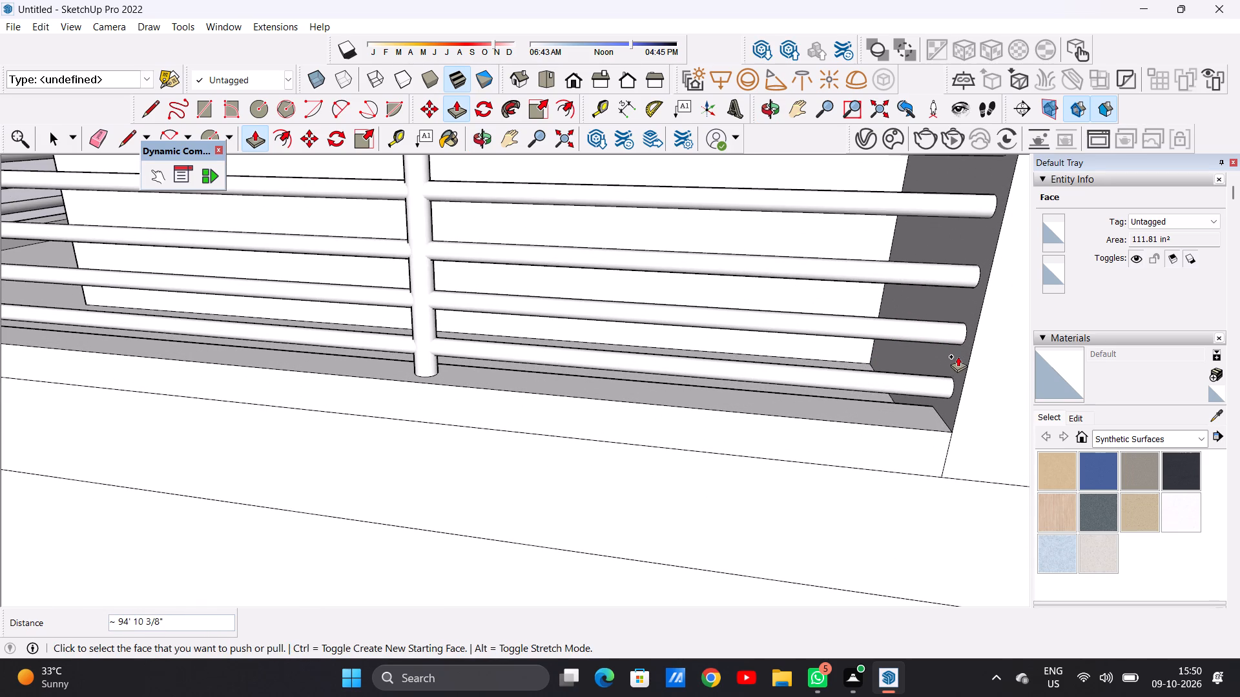
{"action": "key", "text": "space"}
Examine the whole house from the front, side and above, including the balcony railings and the roof.
{"action": "scroll", "coordinate": [612, 414], "scroll_direction": "down", "scroll_amount": 7}
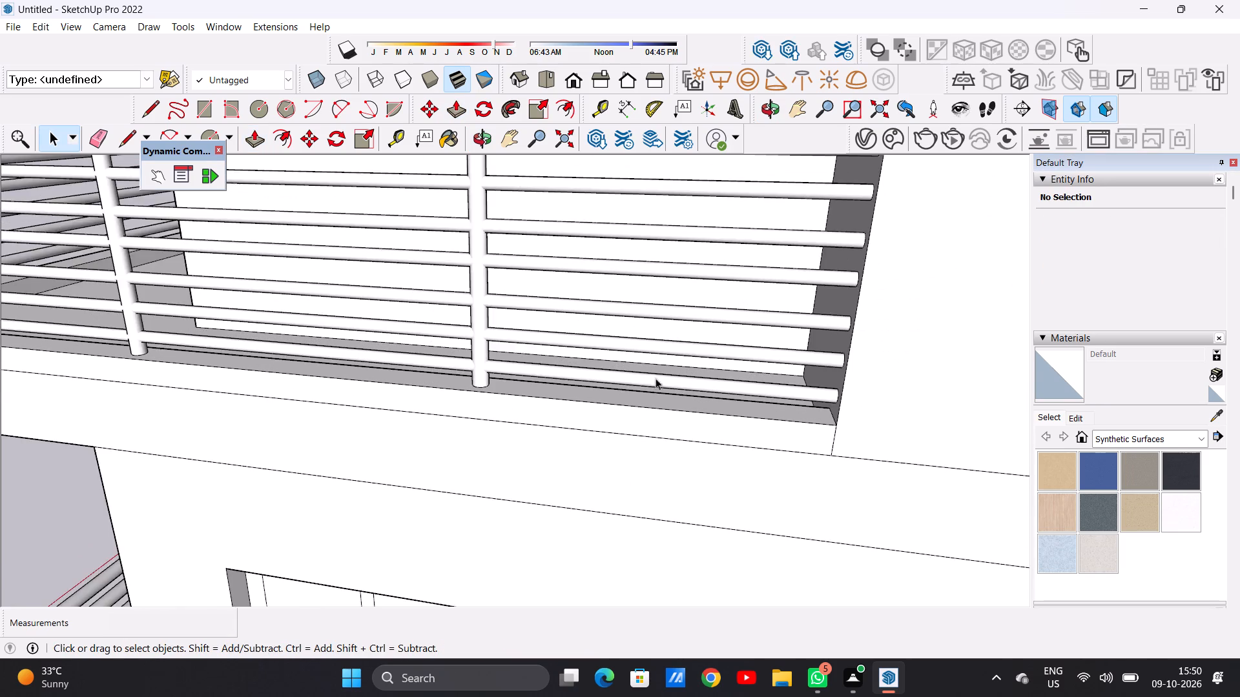
{"action": "scroll", "coordinate": [656, 378], "scroll_direction": "down", "scroll_amount": 19}
{"action": "middle_click_drag", "start_coordinate": [533, 367], "coordinate": [891, 319]}
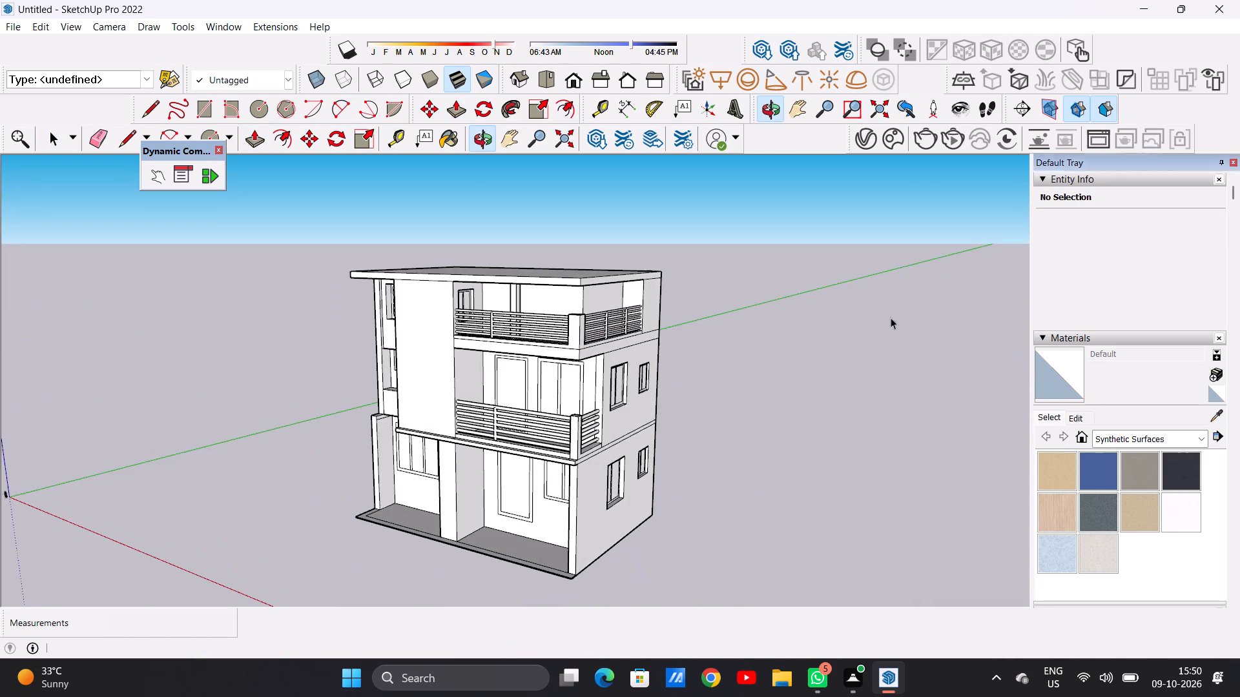
{"action": "middle_click_drag", "start_coordinate": [559, 385], "coordinate": [682, 361]}
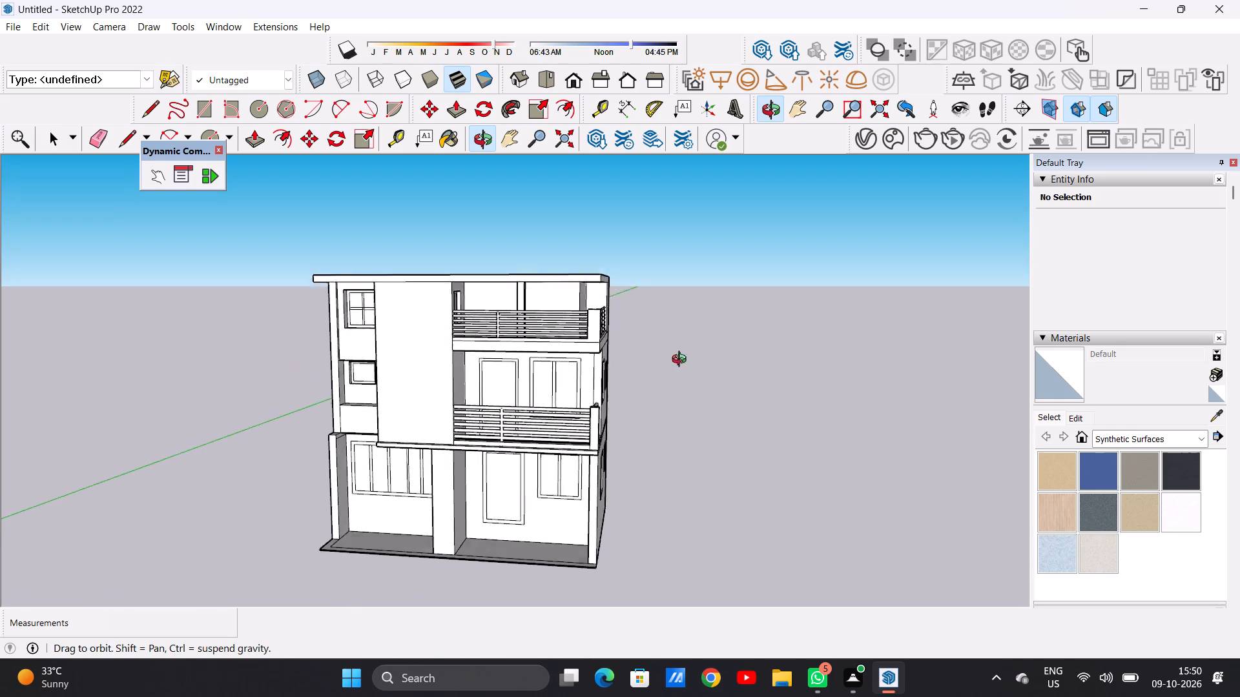
{"action": "middle_click_drag", "start_coordinate": [682, 361], "coordinate": [689, 350]}
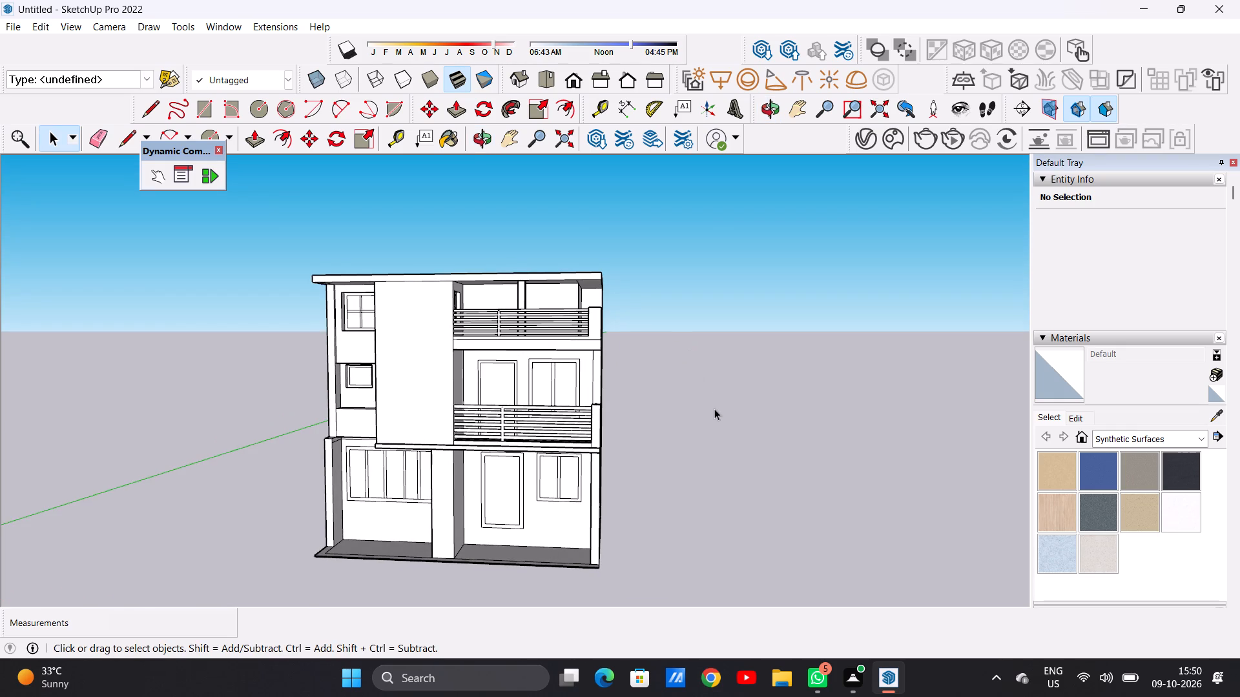
{"action": "scroll", "coordinate": [679, 413], "scroll_direction": "down", "scroll_amount": 4}
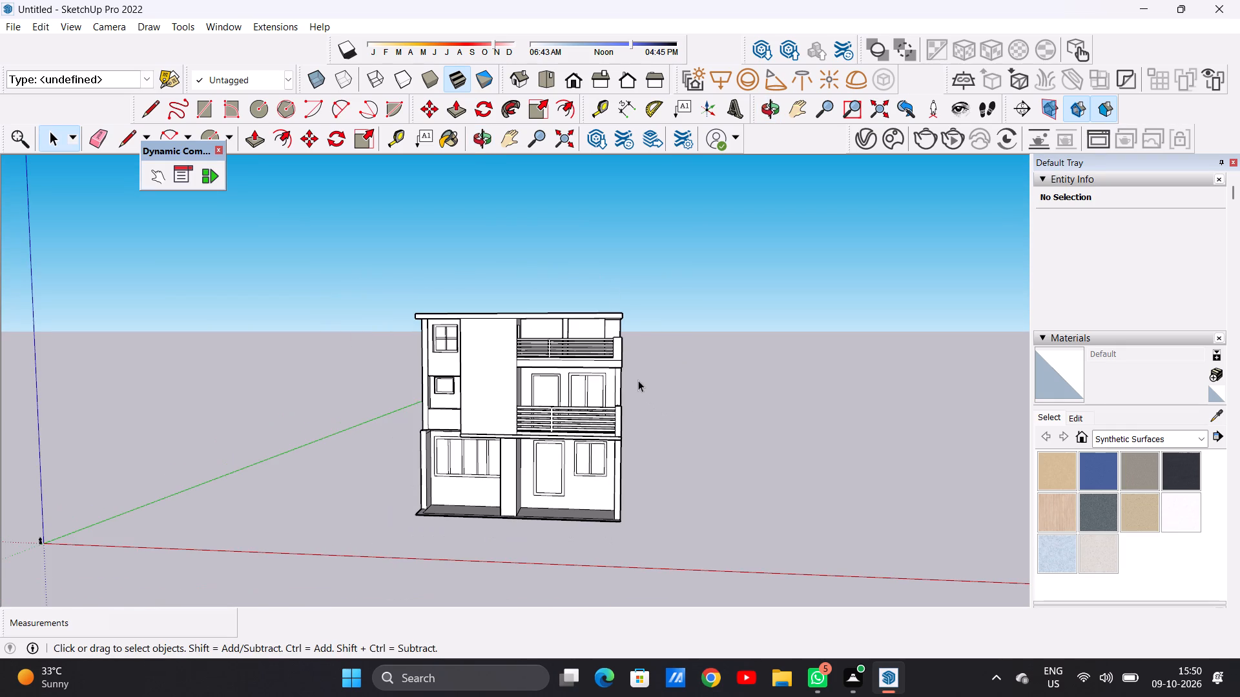
{"action": "scroll", "coordinate": [586, 359], "scroll_direction": "down", "scroll_amount": 2}
{"action": "middle_click_drag", "start_coordinate": [682, 326], "coordinate": [315, 455]}
{"action": "scroll", "coordinate": [625, 350], "scroll_direction": "up", "scroll_amount": 6}
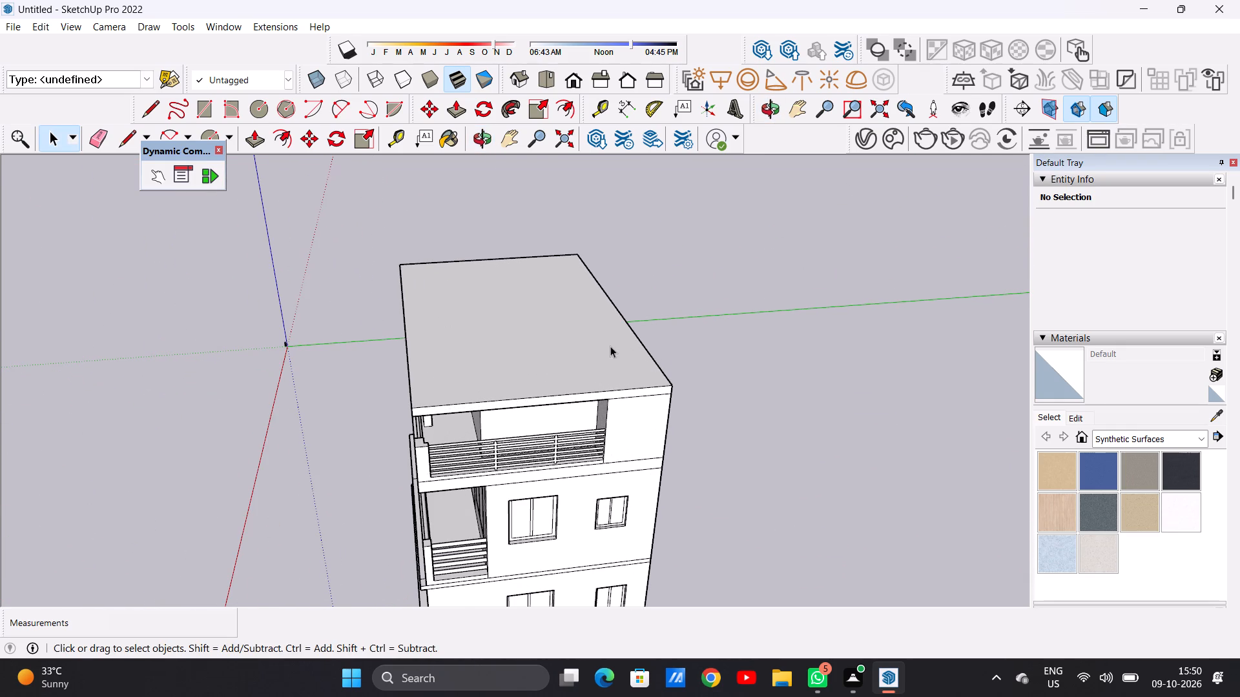
{"action": "scroll", "coordinate": [606, 374], "scroll_direction": "up", "scroll_amount": 5}
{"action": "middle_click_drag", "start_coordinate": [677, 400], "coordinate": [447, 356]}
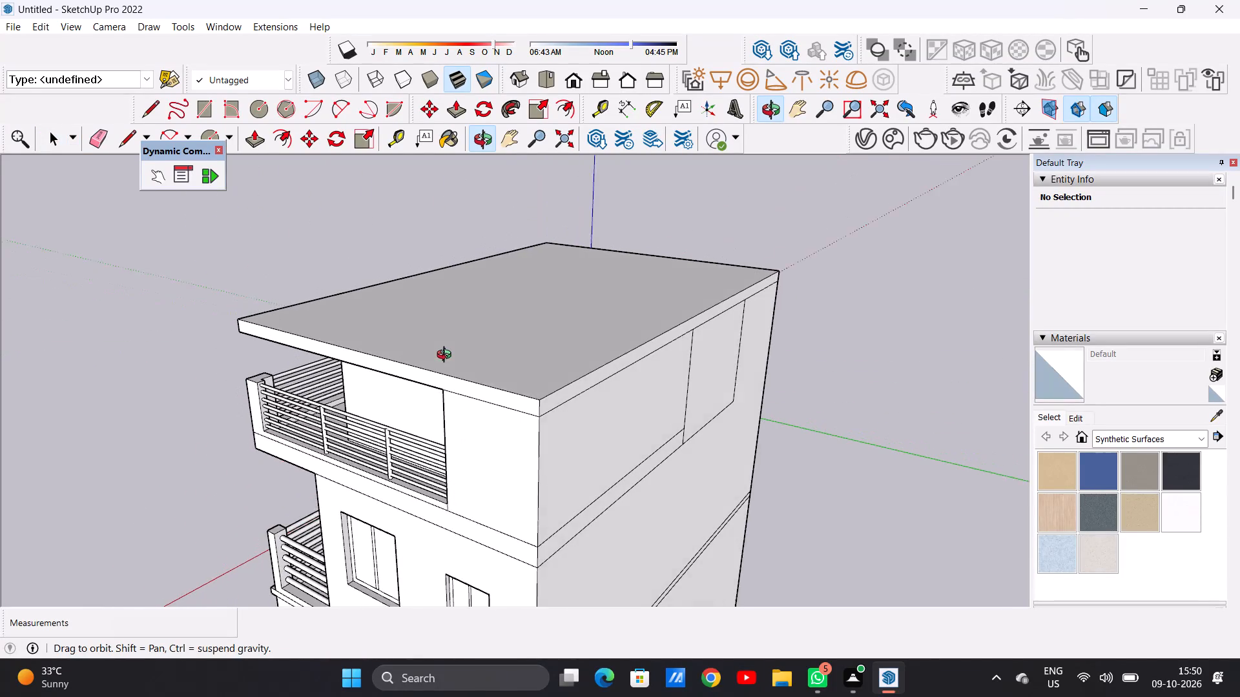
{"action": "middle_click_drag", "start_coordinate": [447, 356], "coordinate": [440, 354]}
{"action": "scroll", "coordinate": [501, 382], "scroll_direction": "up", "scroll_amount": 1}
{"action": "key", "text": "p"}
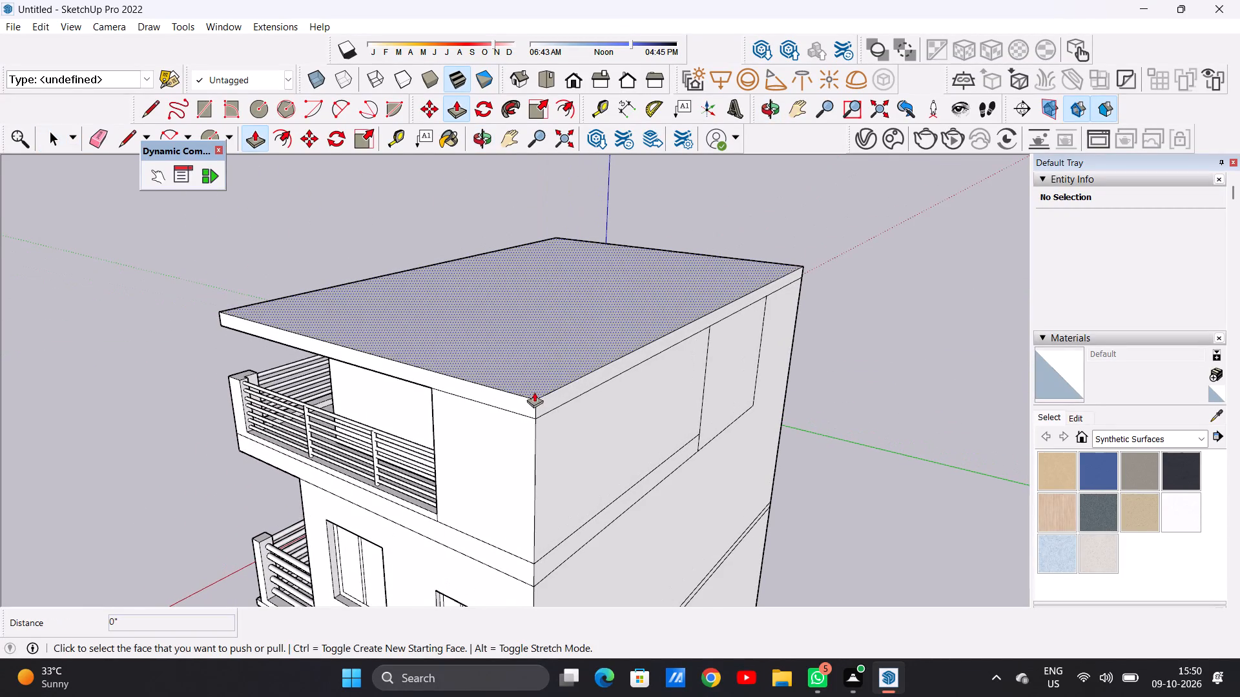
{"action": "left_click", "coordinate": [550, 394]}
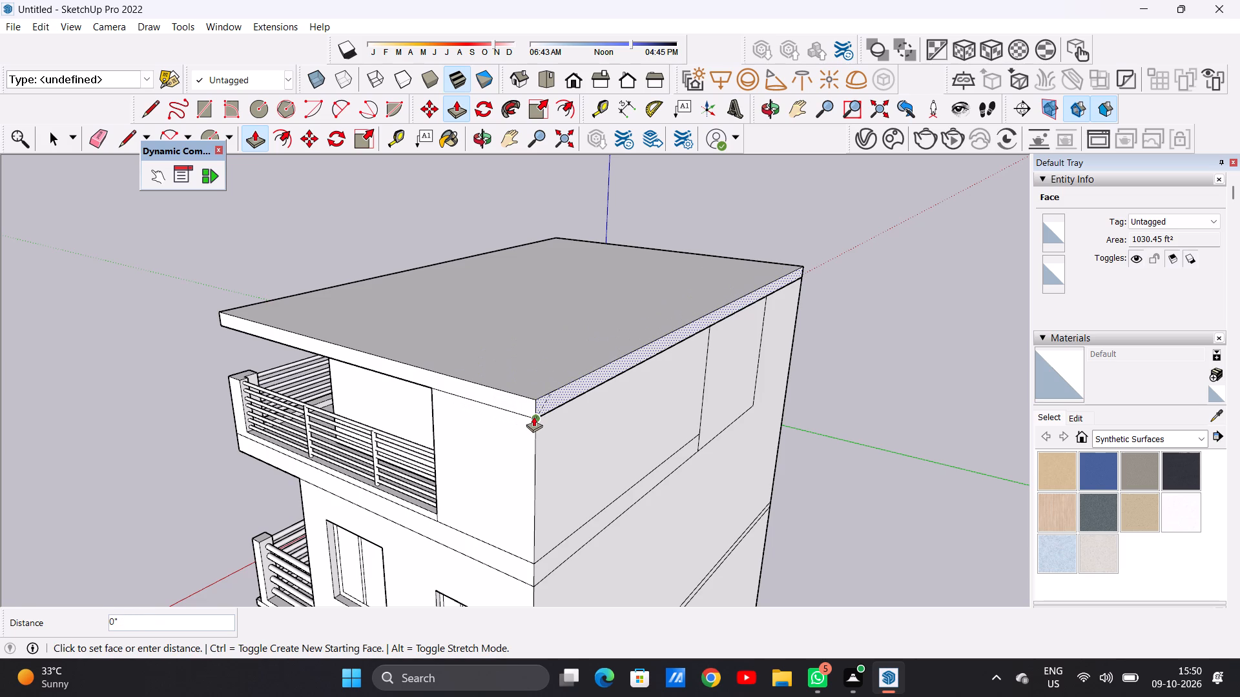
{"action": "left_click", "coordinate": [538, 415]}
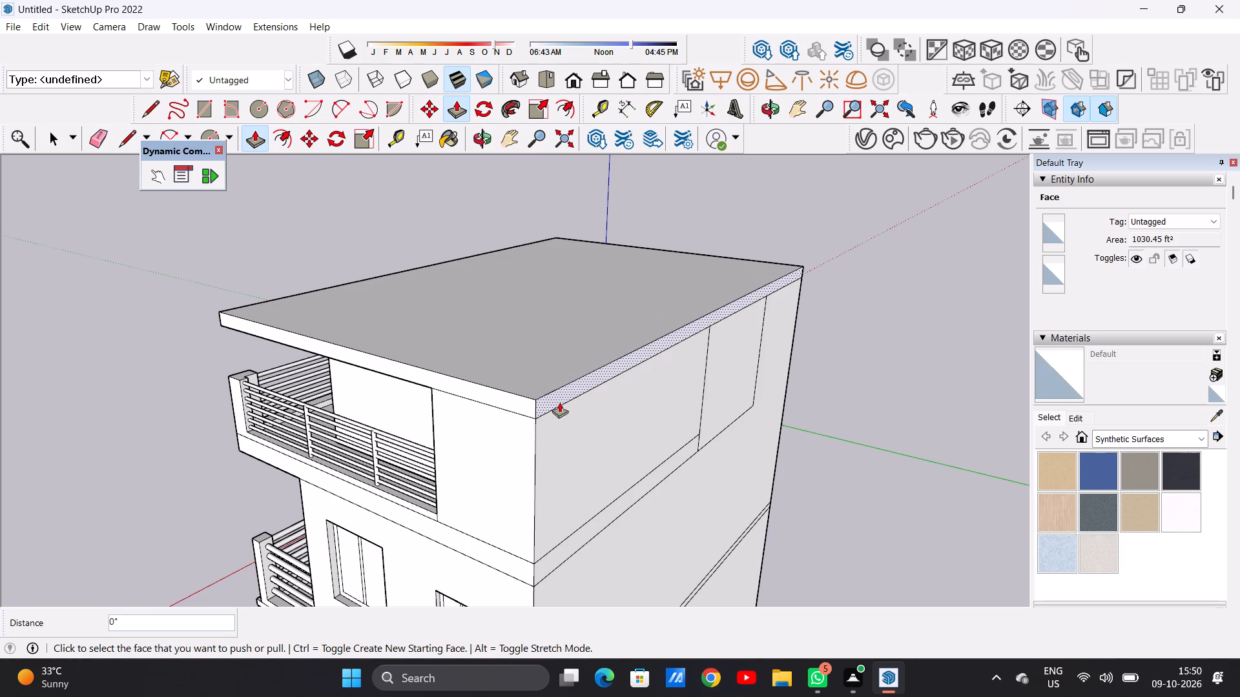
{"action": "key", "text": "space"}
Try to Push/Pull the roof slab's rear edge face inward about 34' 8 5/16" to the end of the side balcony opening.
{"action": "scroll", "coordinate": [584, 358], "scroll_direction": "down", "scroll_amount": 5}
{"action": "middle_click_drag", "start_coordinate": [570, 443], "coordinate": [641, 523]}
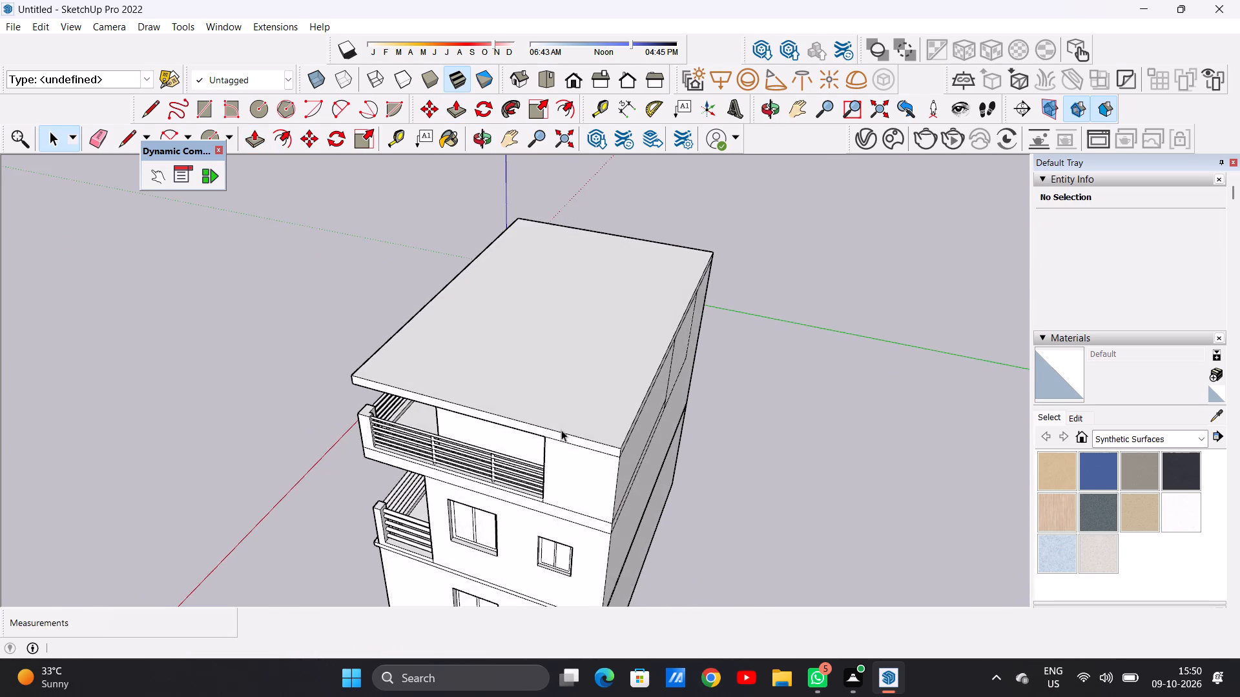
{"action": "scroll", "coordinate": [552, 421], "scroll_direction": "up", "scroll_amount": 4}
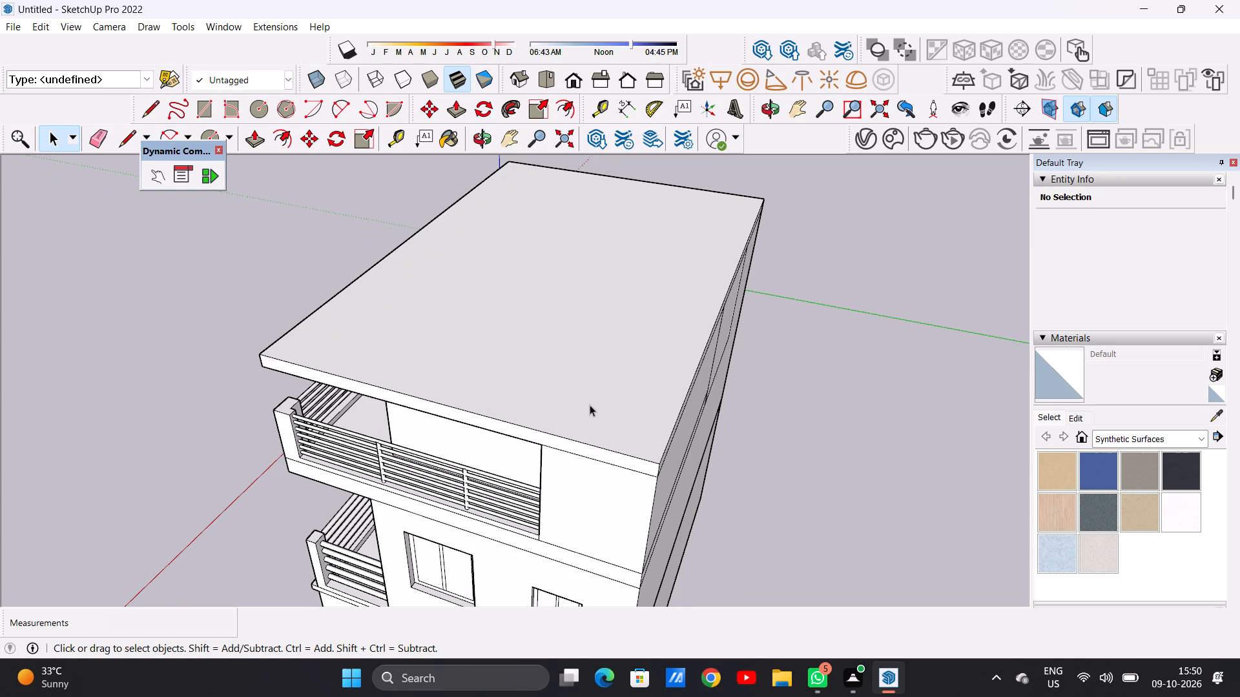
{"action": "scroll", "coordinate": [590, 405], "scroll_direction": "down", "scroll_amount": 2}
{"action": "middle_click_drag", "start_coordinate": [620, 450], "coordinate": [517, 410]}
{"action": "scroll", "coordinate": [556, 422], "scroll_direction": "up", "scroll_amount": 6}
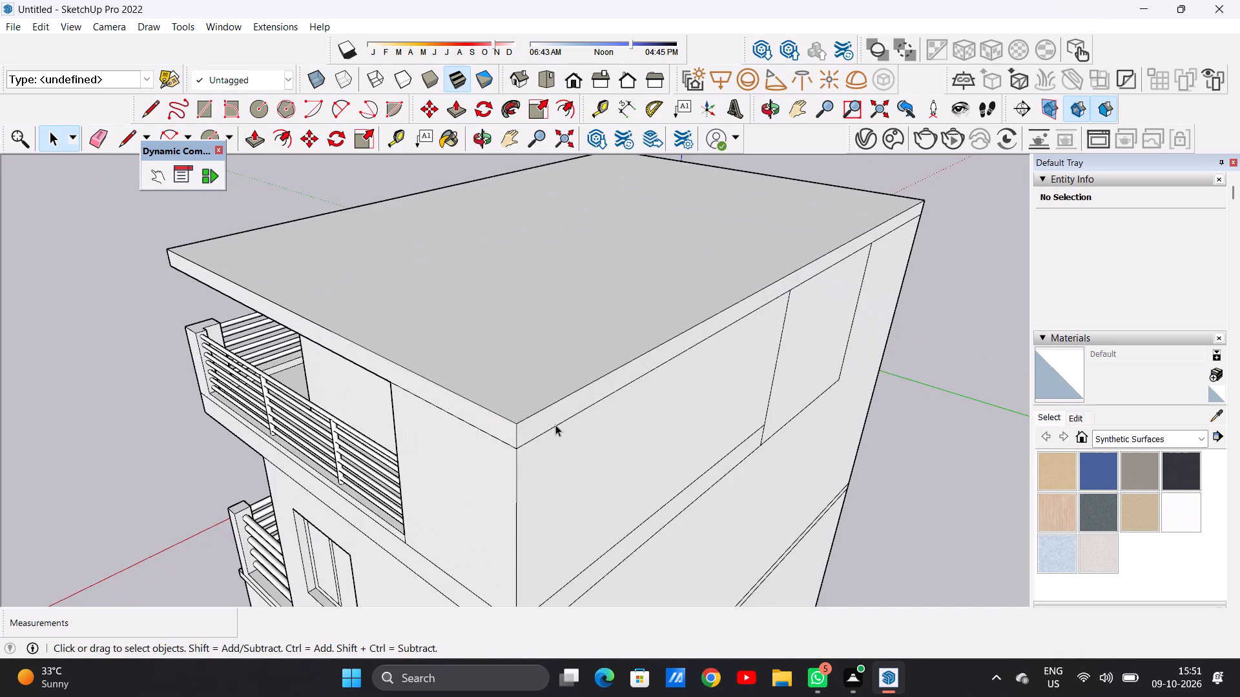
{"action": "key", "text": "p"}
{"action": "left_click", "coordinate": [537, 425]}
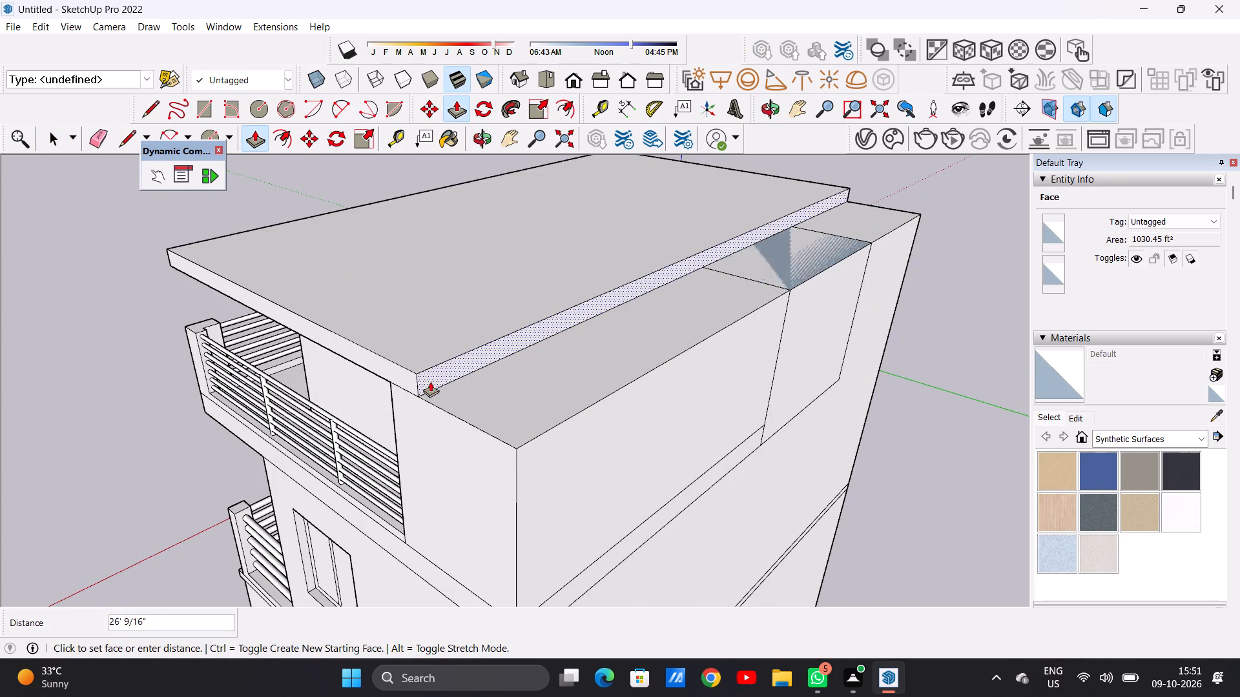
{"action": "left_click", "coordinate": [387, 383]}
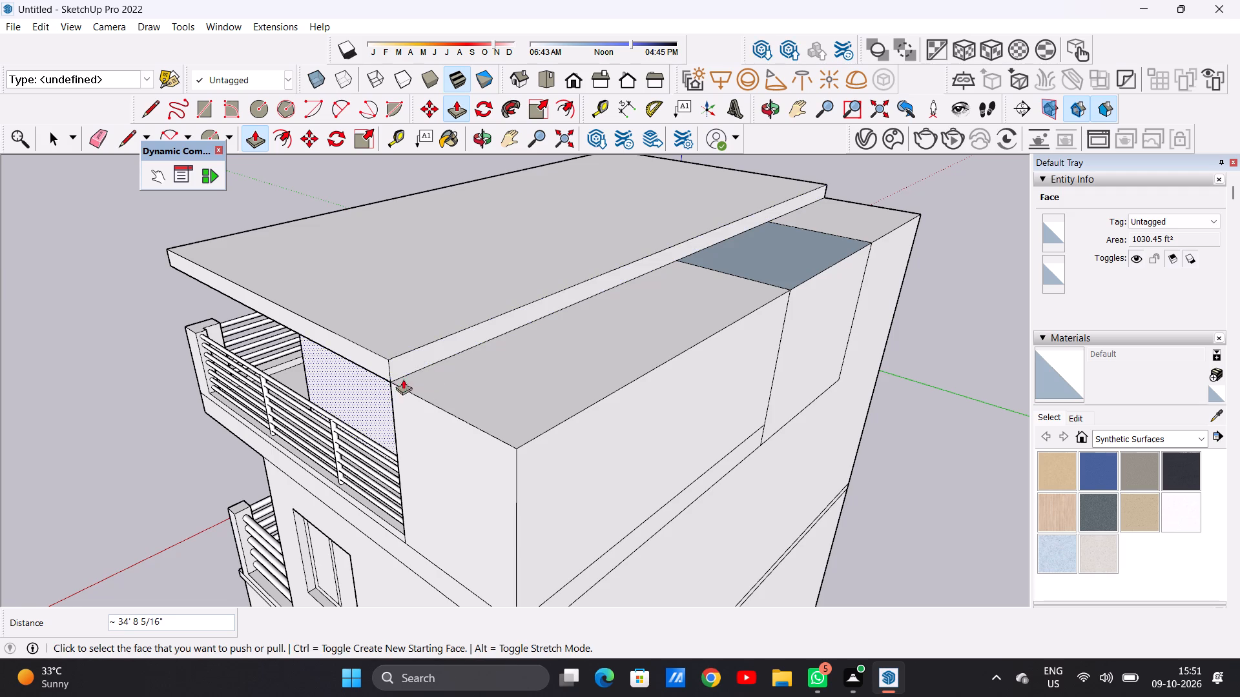
Examine the top surfaces at the rear of the house beside the shortened roof slab.
{"action": "scroll", "coordinate": [725, 304], "scroll_direction": "down", "scroll_amount": 3}
{"action": "middle_click_drag", "start_coordinate": [781, 313], "coordinate": [480, 324]}
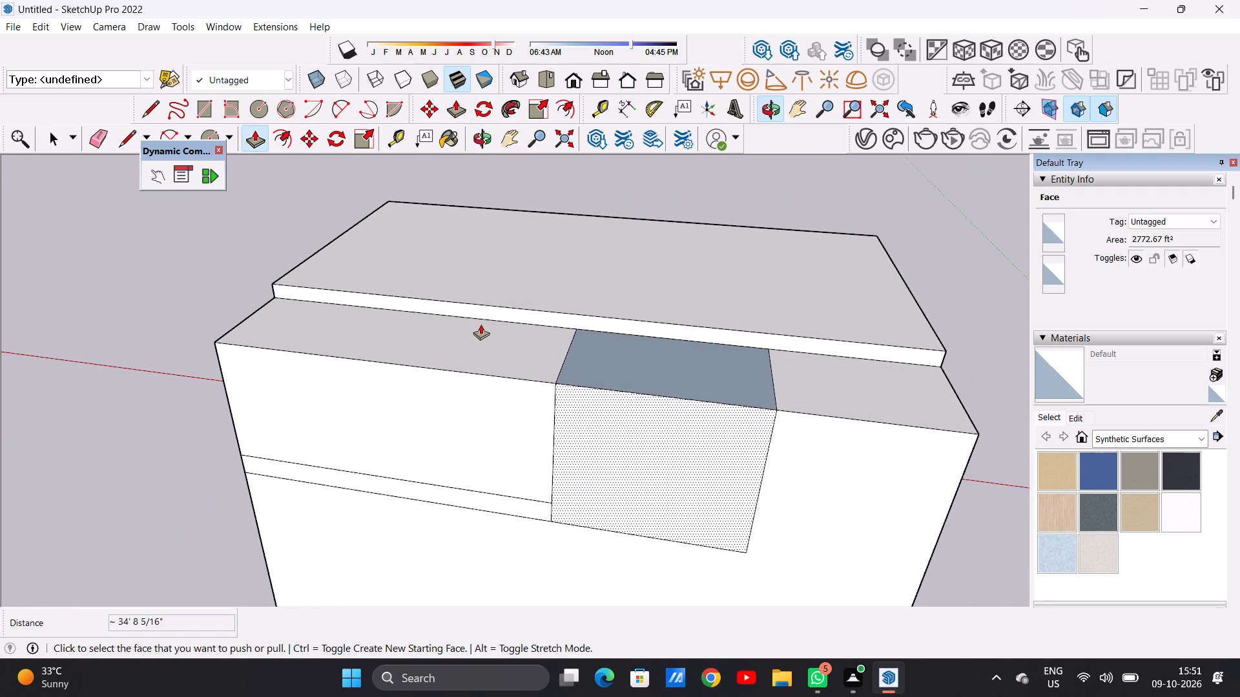
{"action": "key", "text": "space"}
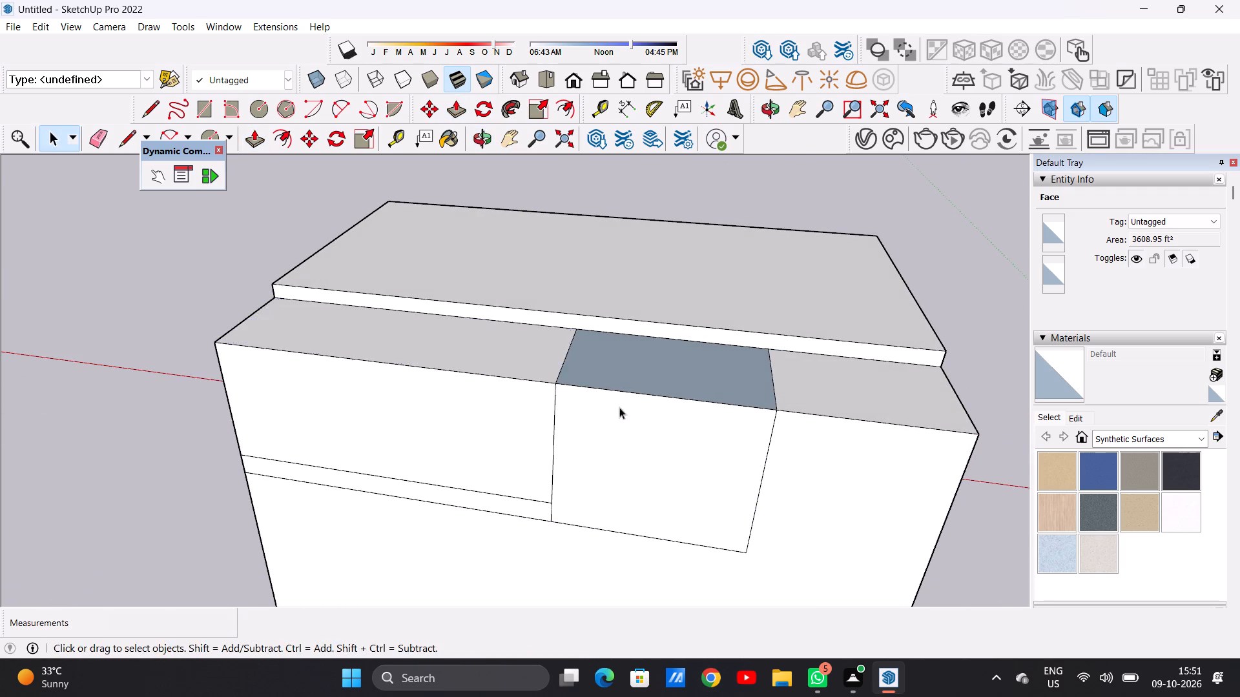
{"action": "middle_click_drag", "start_coordinate": [625, 476], "coordinate": [694, 494]}
{"action": "scroll", "coordinate": [590, 345], "scroll_direction": "down", "scroll_amount": 7}
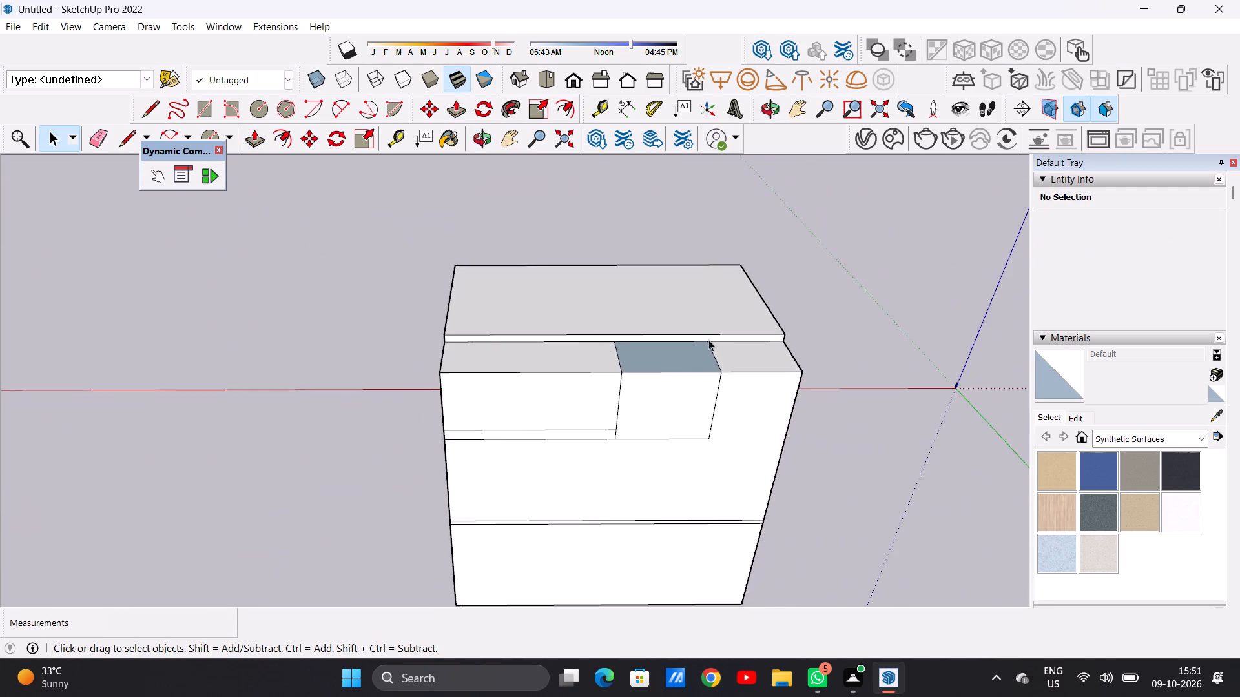
{"action": "scroll", "coordinate": [696, 347], "scroll_direction": "up", "scroll_amount": 12}
{"action": "left_click", "coordinate": [646, 392]}
{"action": "scroll", "coordinate": [601, 367], "scroll_direction": "down", "scroll_amount": 7}
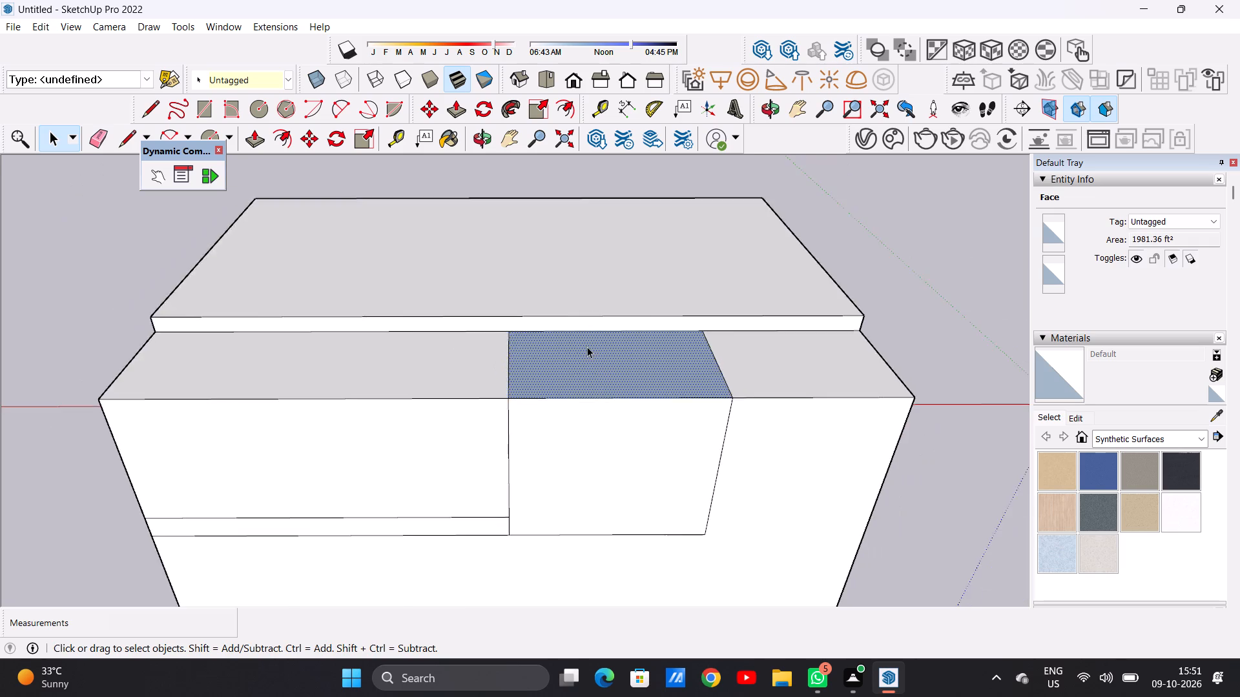
{"action": "scroll", "coordinate": [587, 347], "scroll_direction": "down", "scroll_amount": 3}
{"action": "left_click", "coordinate": [932, 268]}
{"action": "scroll", "coordinate": [623, 326], "scroll_direction": "up", "scroll_amount": 4}
{"action": "left_click", "coordinate": [872, 266]}
{"action": "key", "text": "space"}
{"action": "left_click", "coordinate": [880, 270]}
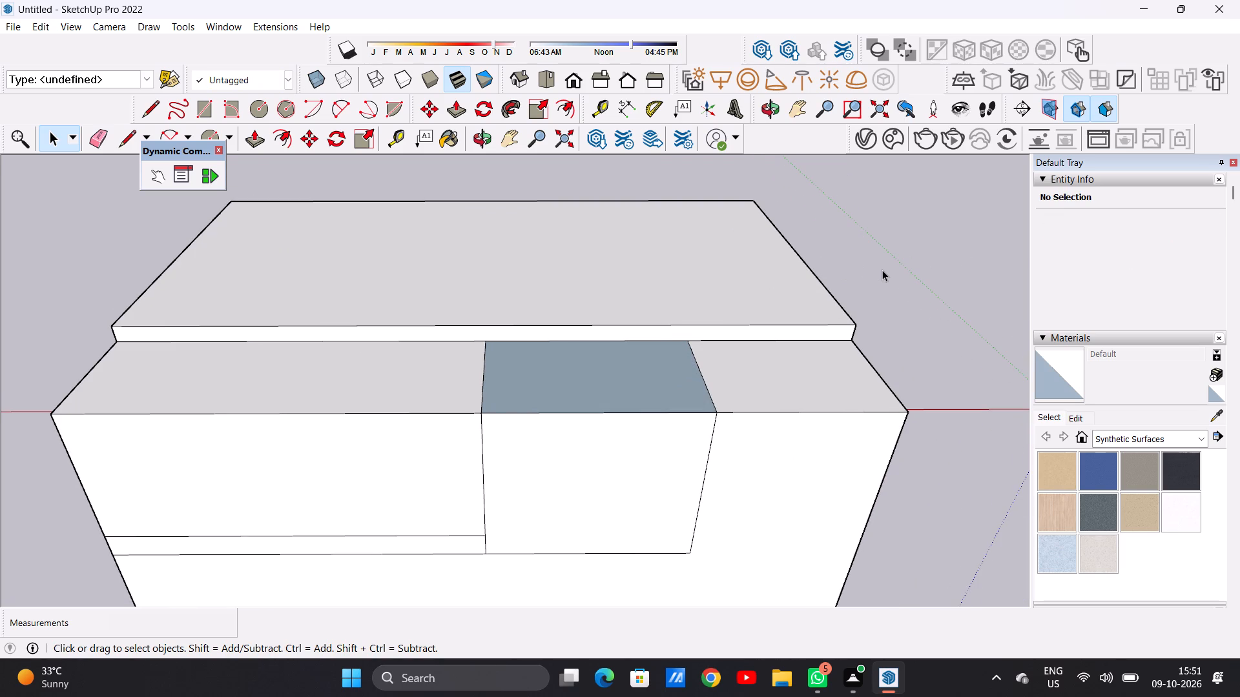
{"action": "scroll", "coordinate": [517, 330], "scroll_direction": "down", "scroll_amount": 7}
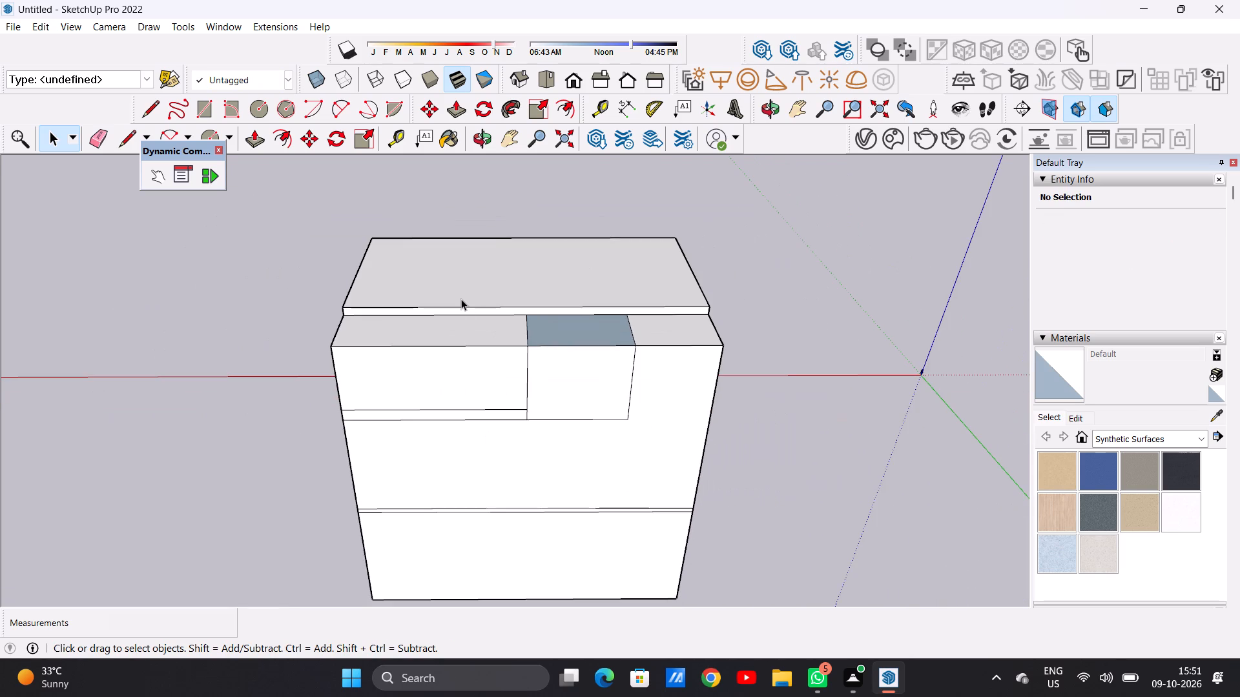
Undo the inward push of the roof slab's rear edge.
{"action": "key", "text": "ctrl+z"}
Push/Pull the rectangular top face at the roof's rear balcony-side corner up about 23' 2 3/16" into a raised block.
{"action": "middle_click_drag", "start_coordinate": [448, 358], "coordinate": [569, 323]}
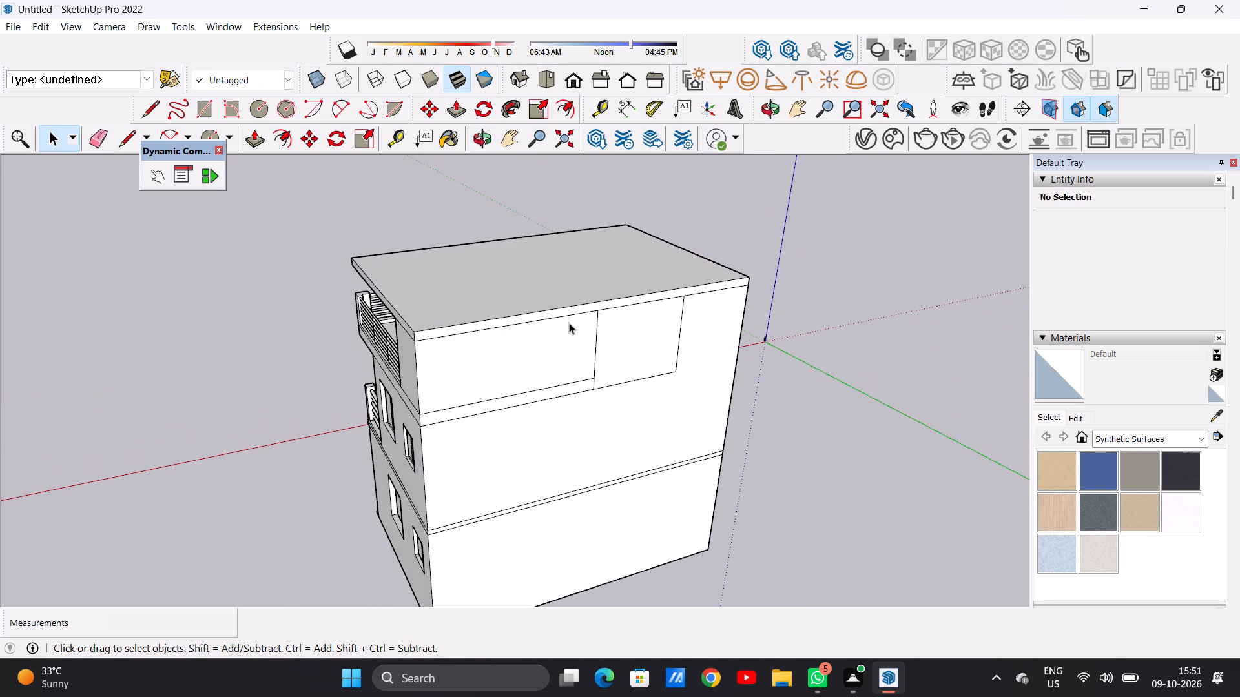
{"action": "key", "text": "p"}
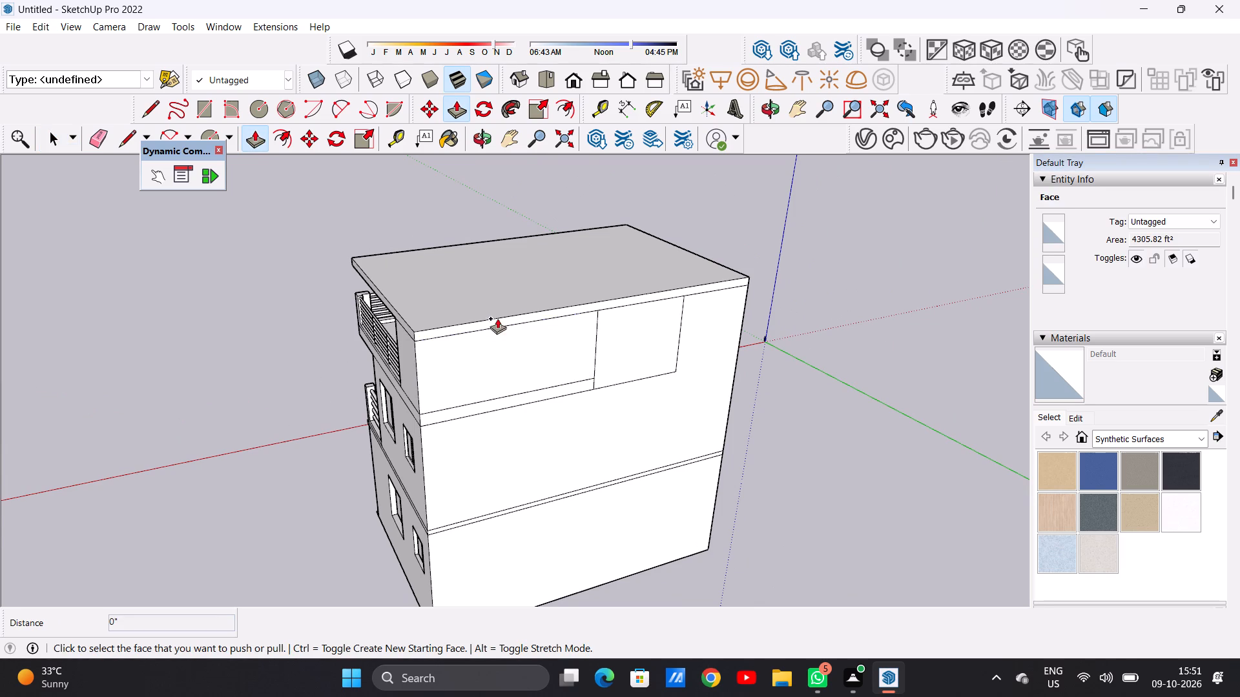
{"action": "scroll", "coordinate": [459, 321], "scroll_direction": "up", "scroll_amount": 7}
{"action": "left_click", "coordinate": [440, 324]}
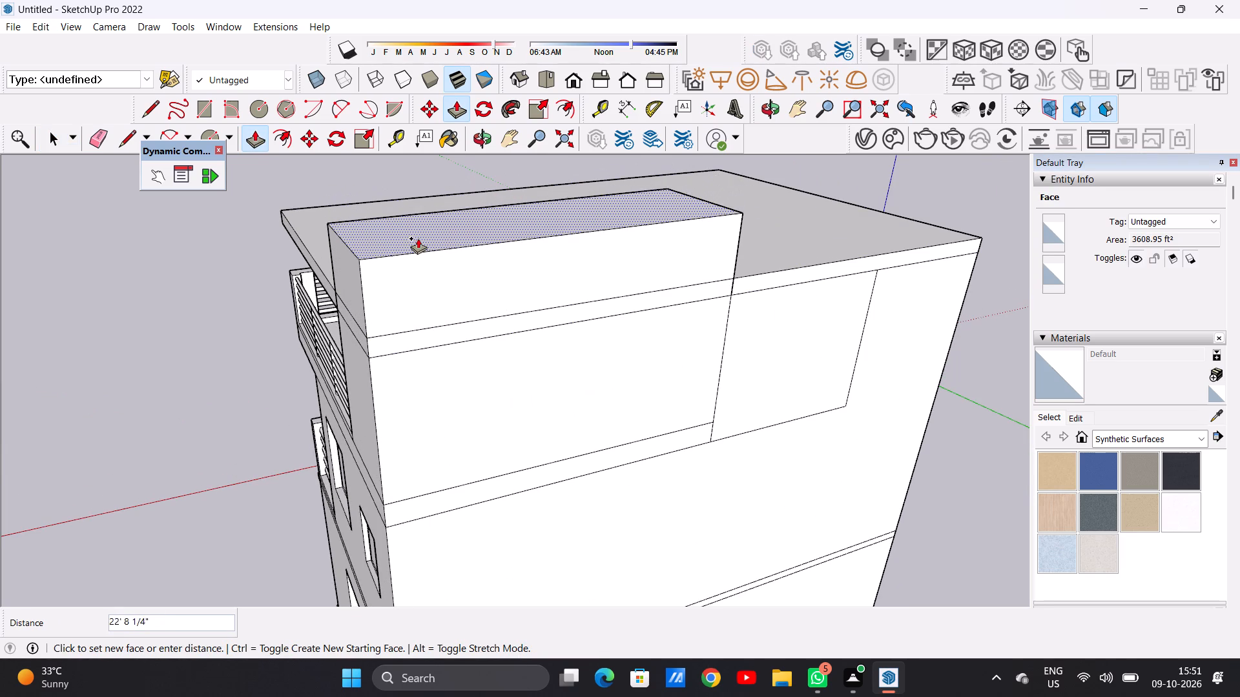
{"action": "left_click", "coordinate": [416, 236]}
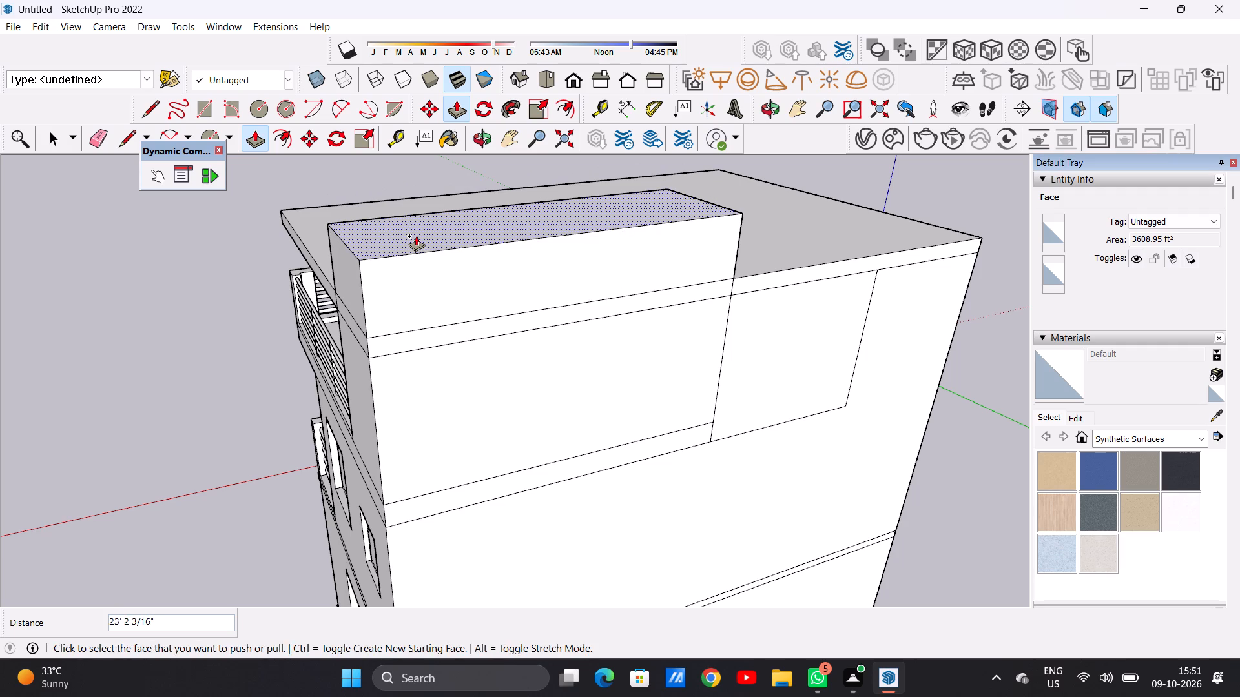
{"action": "key", "text": "space"}
Examine the raised roof block and the balconies from the side and front of the house.
{"action": "scroll", "coordinate": [459, 325], "scroll_direction": "down", "scroll_amount": 8}
{"action": "middle_click_drag", "start_coordinate": [456, 340], "coordinate": [736, 287]}
{"action": "middle_click_drag", "start_coordinate": [517, 312], "coordinate": [670, 294]}
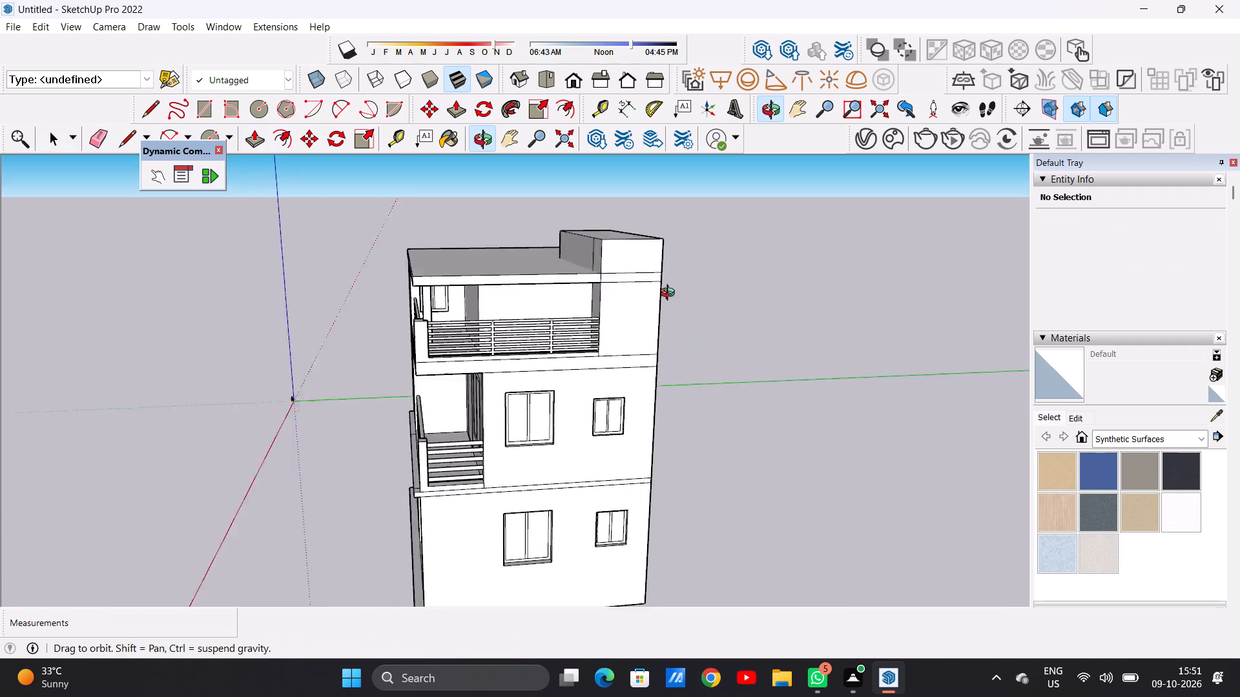
{"action": "middle_click_drag", "start_coordinate": [670, 294], "coordinate": [763, 276]}
{"action": "middle_click_drag", "start_coordinate": [441, 356], "coordinate": [657, 354]}
{"action": "scroll", "coordinate": [548, 352], "scroll_direction": "down", "scroll_amount": 2}
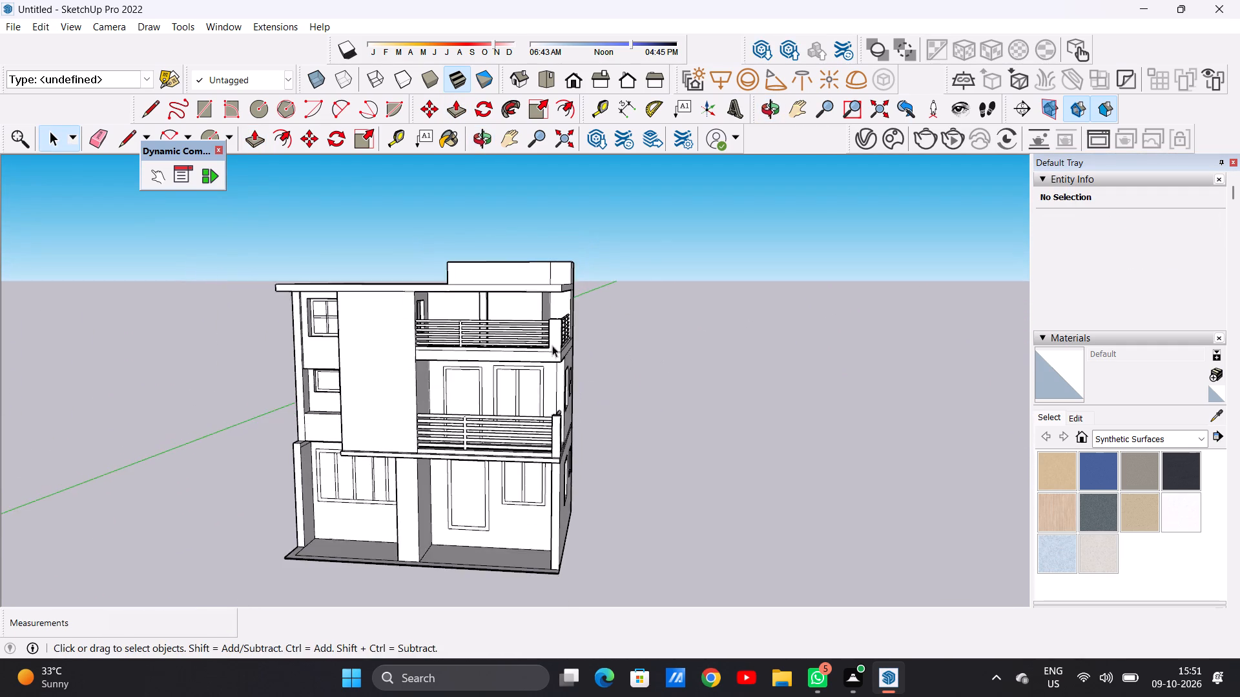
{"action": "scroll", "coordinate": [552, 345], "scroll_direction": "down", "scroll_amount": 1}
{"action": "scroll", "coordinate": [455, 336], "scroll_direction": "up", "scroll_amount": 6}
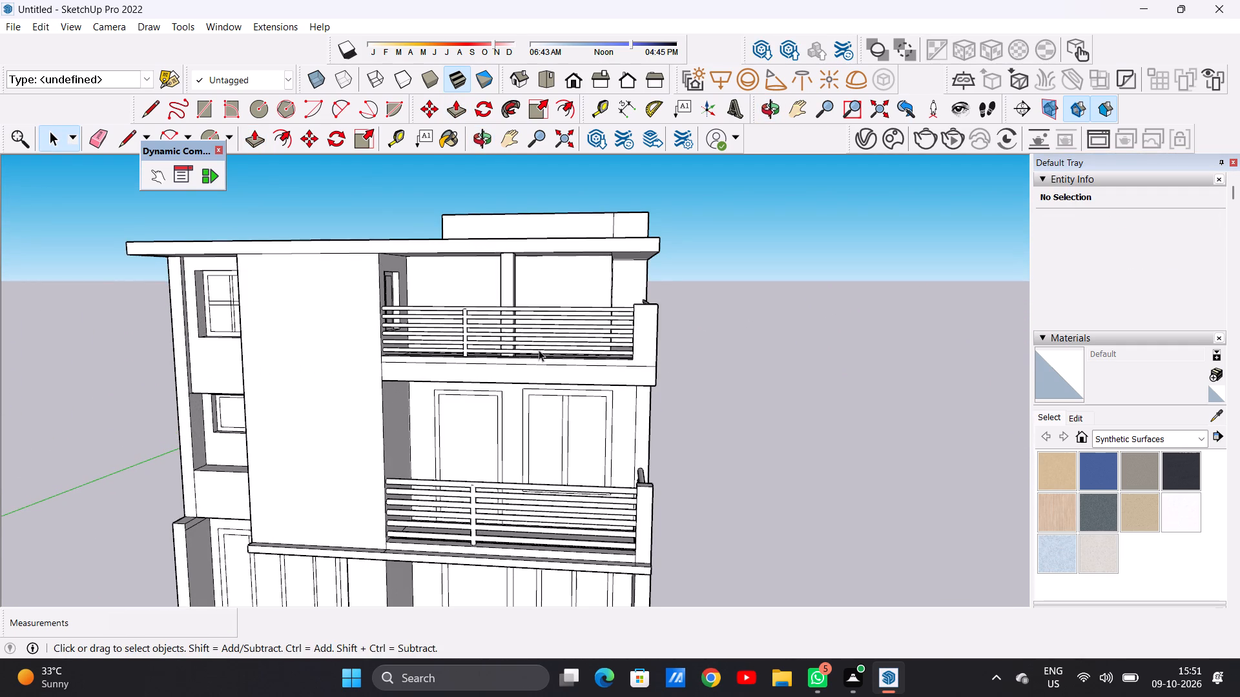
{"action": "middle_click_drag", "start_coordinate": [529, 389], "coordinate": [470, 364]}
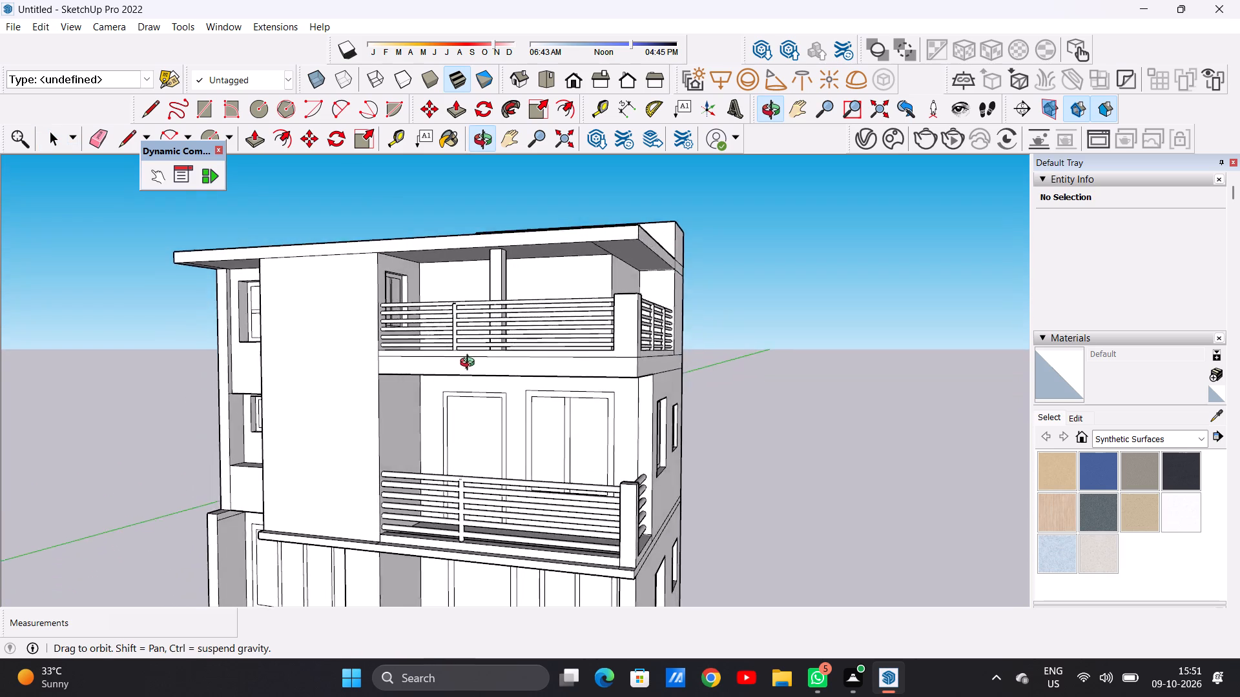
{"action": "middle_click_drag", "start_coordinate": [470, 364], "coordinate": [457, 379]}
{"action": "scroll", "coordinate": [461, 385], "scroll_direction": "down", "scroll_amount": 7}
{"action": "scroll", "coordinate": [548, 303], "scroll_direction": "up", "scroll_amount": 15}
Erase the vertical dividing line on the raised roof block's front face.
{"action": "middle_click_drag", "start_coordinate": [568, 312], "coordinate": [575, 438]}
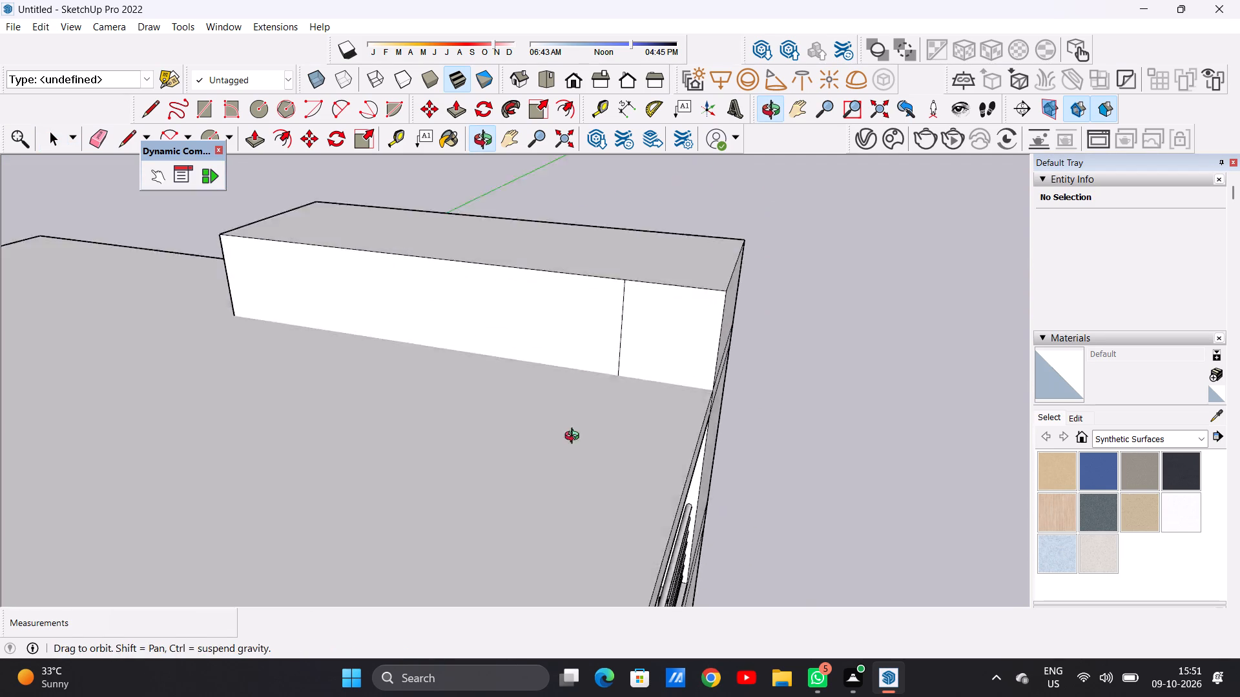
{"action": "middle_click_drag", "start_coordinate": [575, 438], "coordinate": [575, 474]}
{"action": "scroll", "coordinate": [596, 377], "scroll_direction": "up", "scroll_amount": 6}
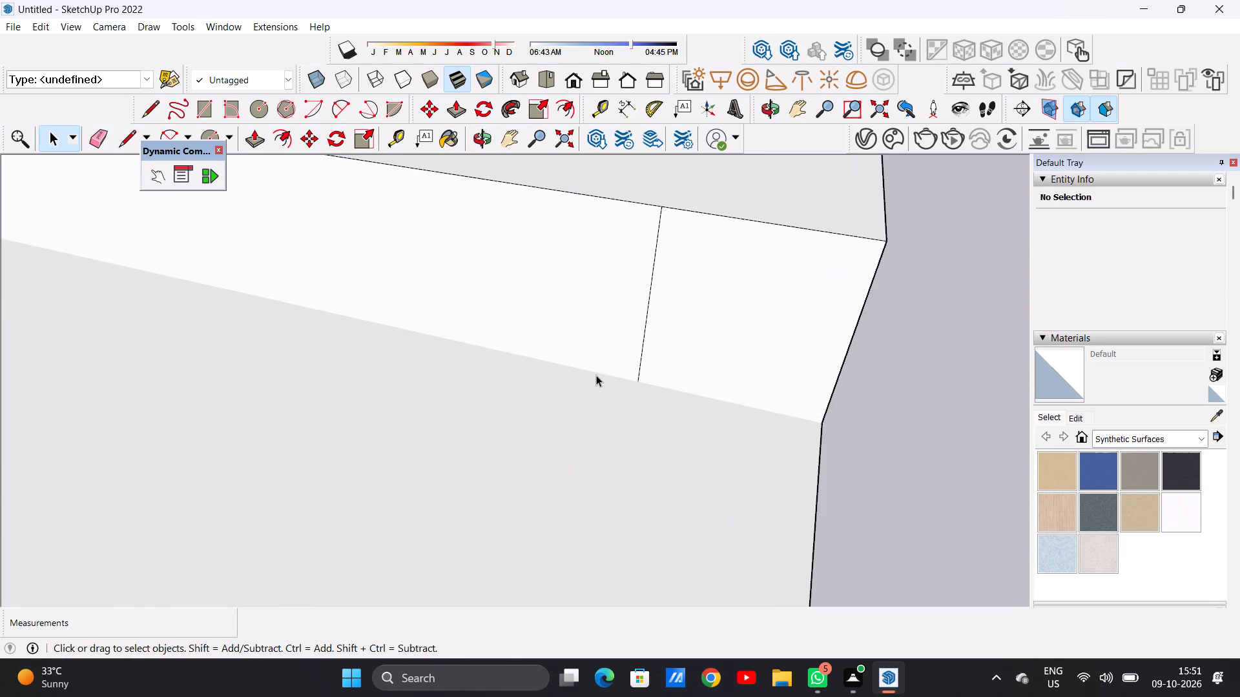
{"action": "key", "text": "e"}
{"action": "left_click_drag", "start_coordinate": [659, 325], "coordinate": [639, 321]}
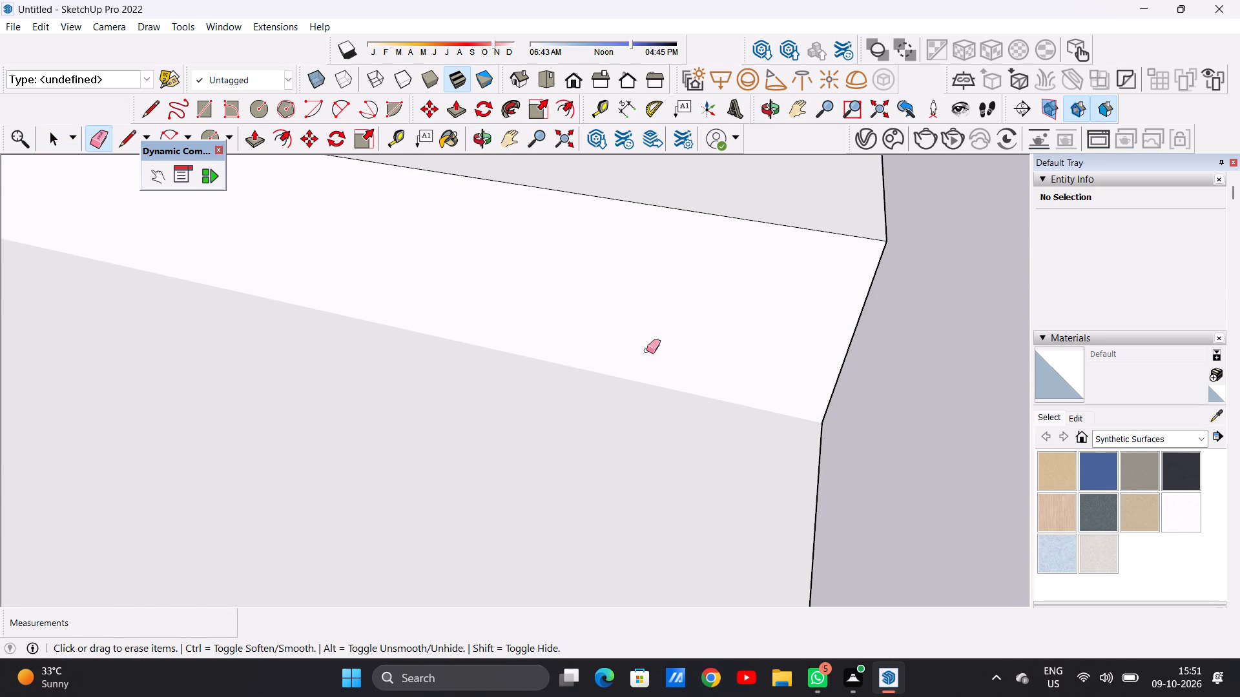
Push/Pull the raised block's inner end face about 46' 1 7/16" toward the balcony side to shorten the block.
{"action": "scroll", "coordinate": [703, 399], "scroll_direction": "down", "scroll_amount": 13}
{"action": "middle_click_drag", "start_coordinate": [391, 364], "coordinate": [742, 342]}
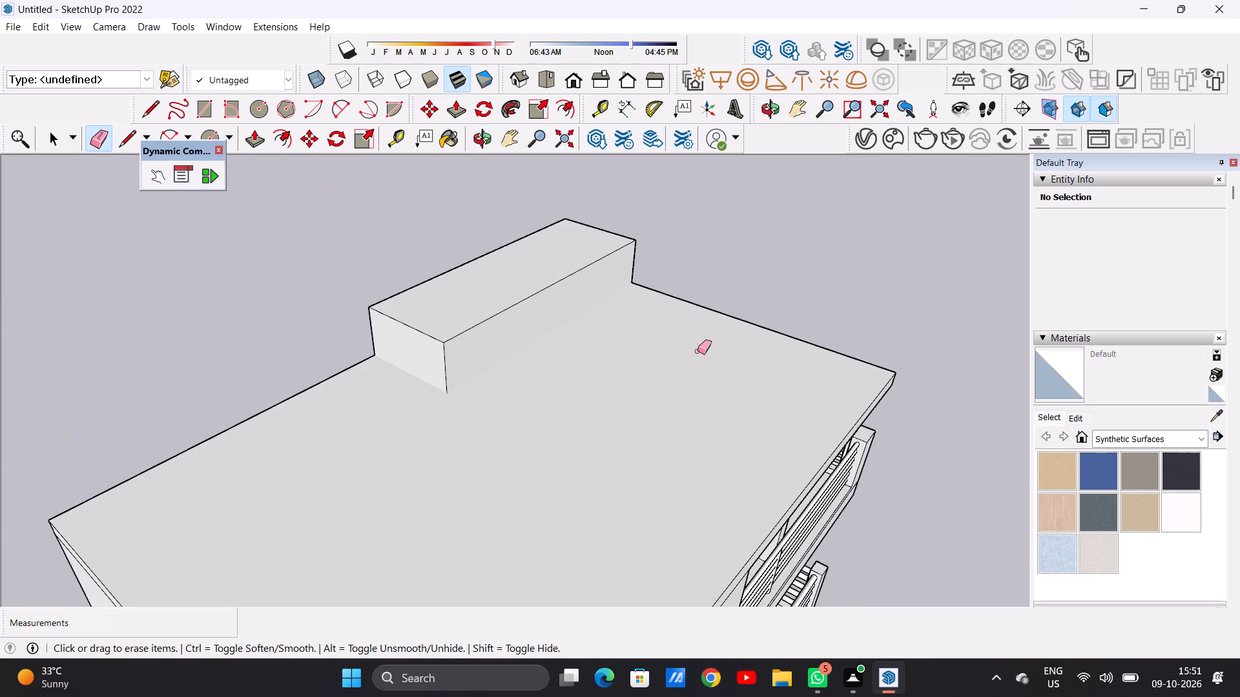
{"action": "key", "text": "p"}
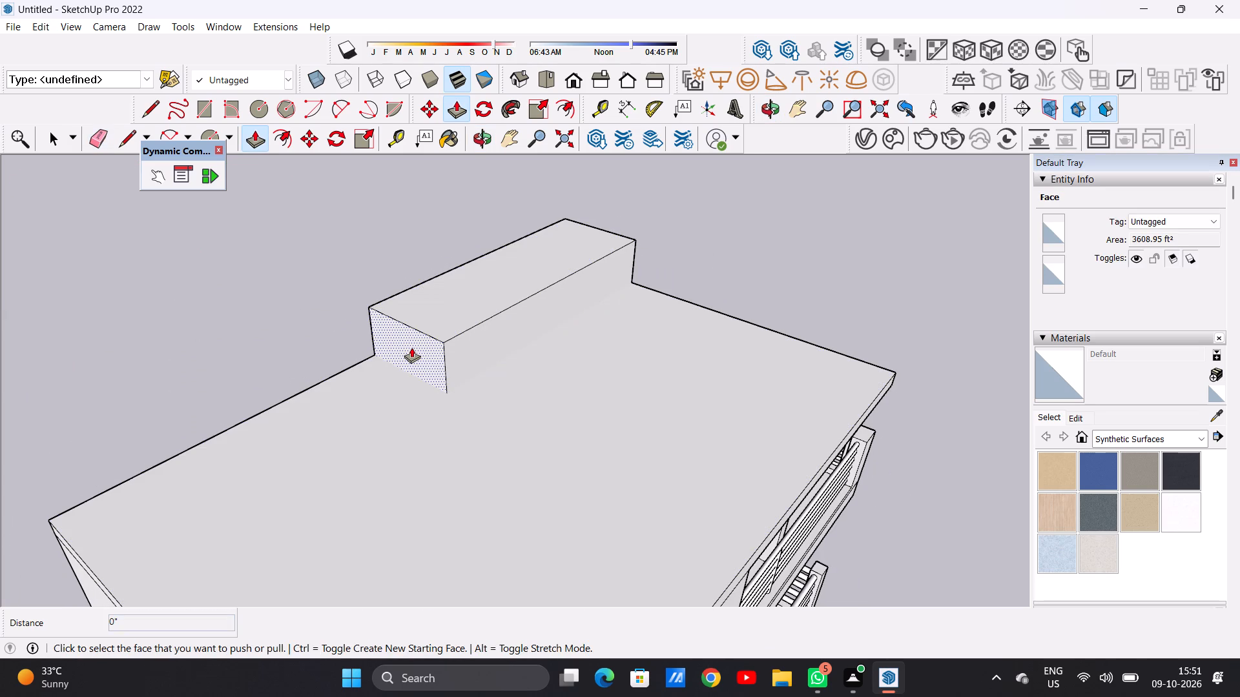
{"action": "left_click", "coordinate": [411, 347]}
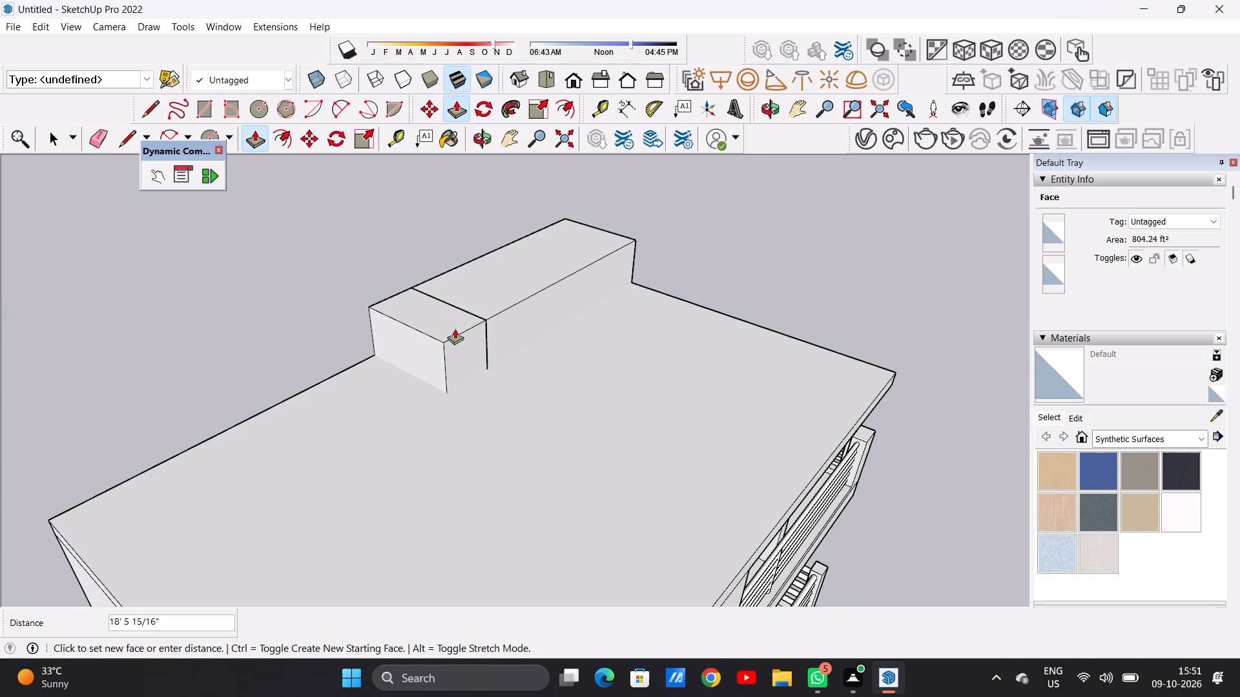
{"action": "left_click", "coordinate": [506, 293]}
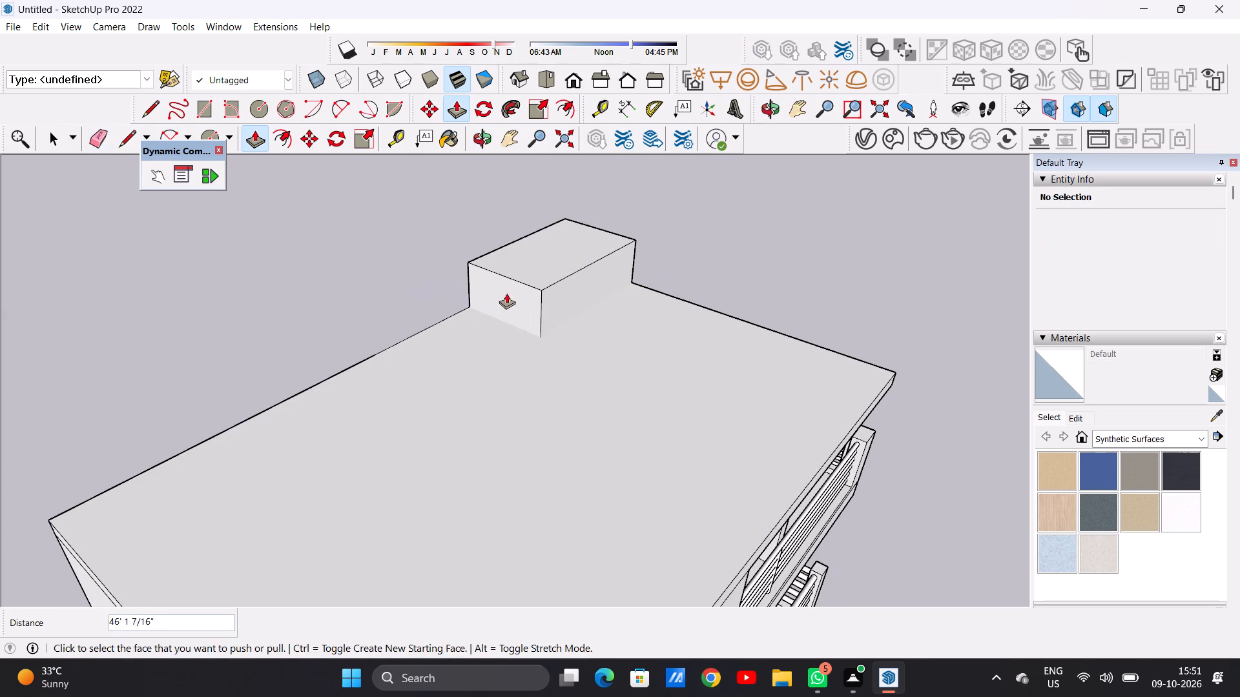
{"action": "key", "text": "space"}
Examine the front facade, the balconies and the shortened roof block from near and far.
{"action": "scroll", "coordinate": [470, 378], "scroll_direction": "down", "scroll_amount": 10}
{"action": "middle_click_drag", "start_coordinate": [583, 387], "coordinate": [277, 321]}
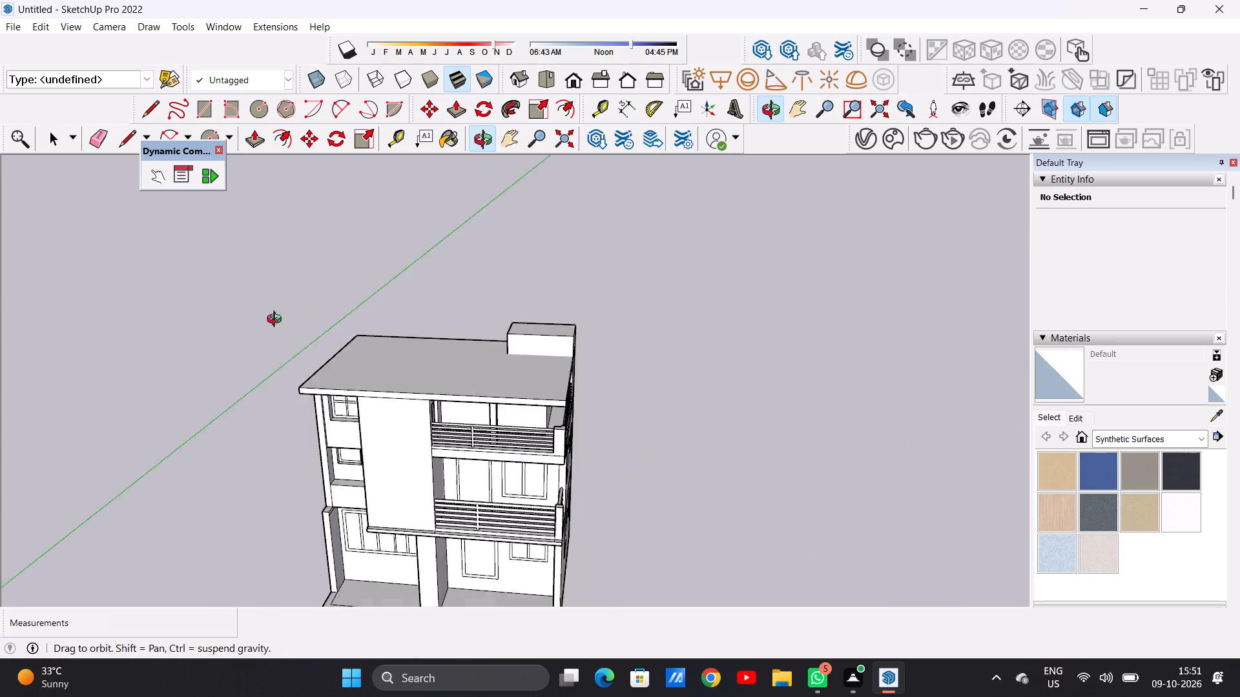
{"action": "middle_click_drag", "start_coordinate": [277, 321], "coordinate": [267, 317]}
{"action": "middle_click_drag", "start_coordinate": [513, 385], "coordinate": [216, 319]}
{"action": "middle_click_drag", "start_coordinate": [285, 406], "coordinate": [598, 361]}
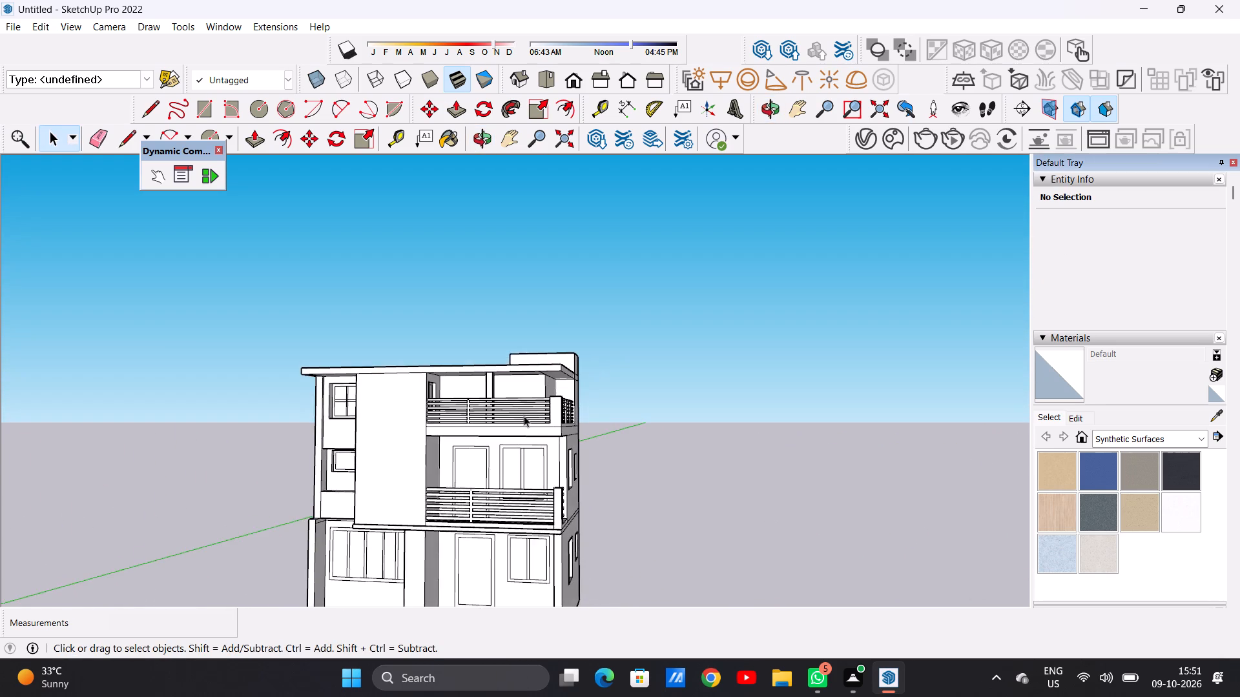
{"action": "scroll", "coordinate": [528, 416], "scroll_direction": "down", "scroll_amount": 9}
{"action": "scroll", "coordinate": [512, 421], "scroll_direction": "up", "scroll_amount": 1}
{"action": "middle_click_drag", "start_coordinate": [519, 432], "coordinate": [541, 460]}
{"action": "scroll", "coordinate": [525, 443], "scroll_direction": "up", "scroll_amount": 1}
{"action": "middle_click_drag", "start_coordinate": [525, 451], "coordinate": [523, 389]}
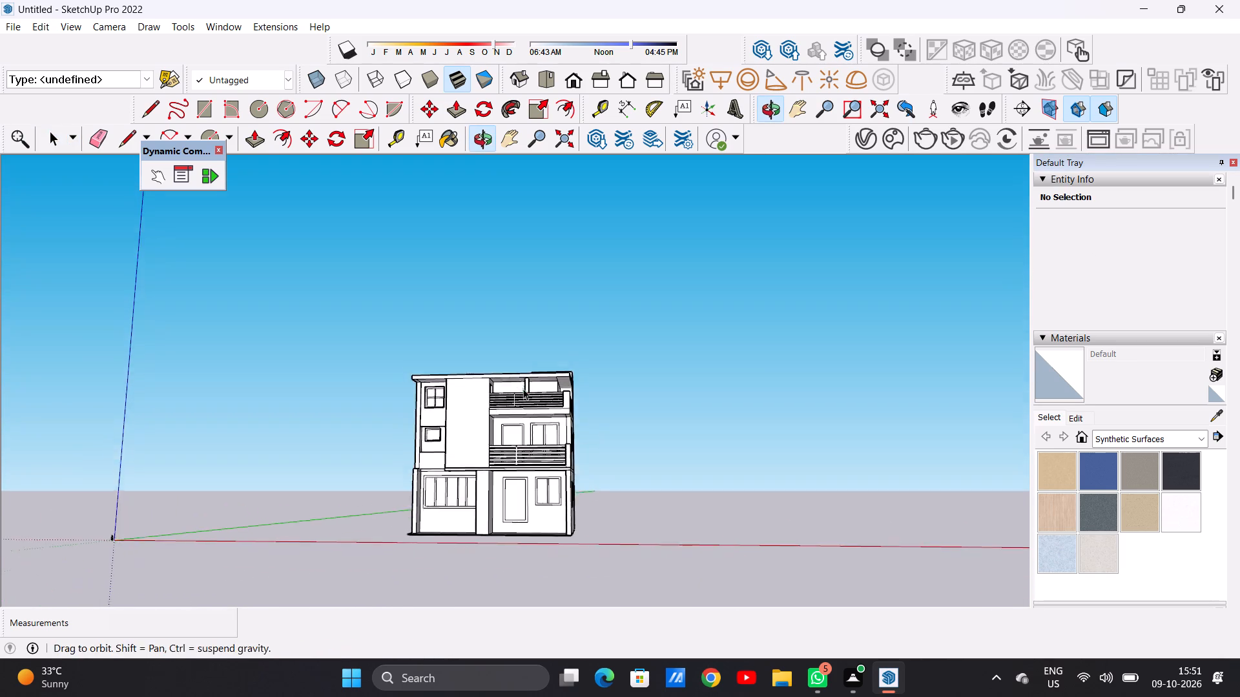
{"action": "middle_click_drag", "start_coordinate": [523, 389], "coordinate": [523, 393]}
{"action": "scroll", "coordinate": [531, 380], "scroll_direction": "up", "scroll_amount": 11}
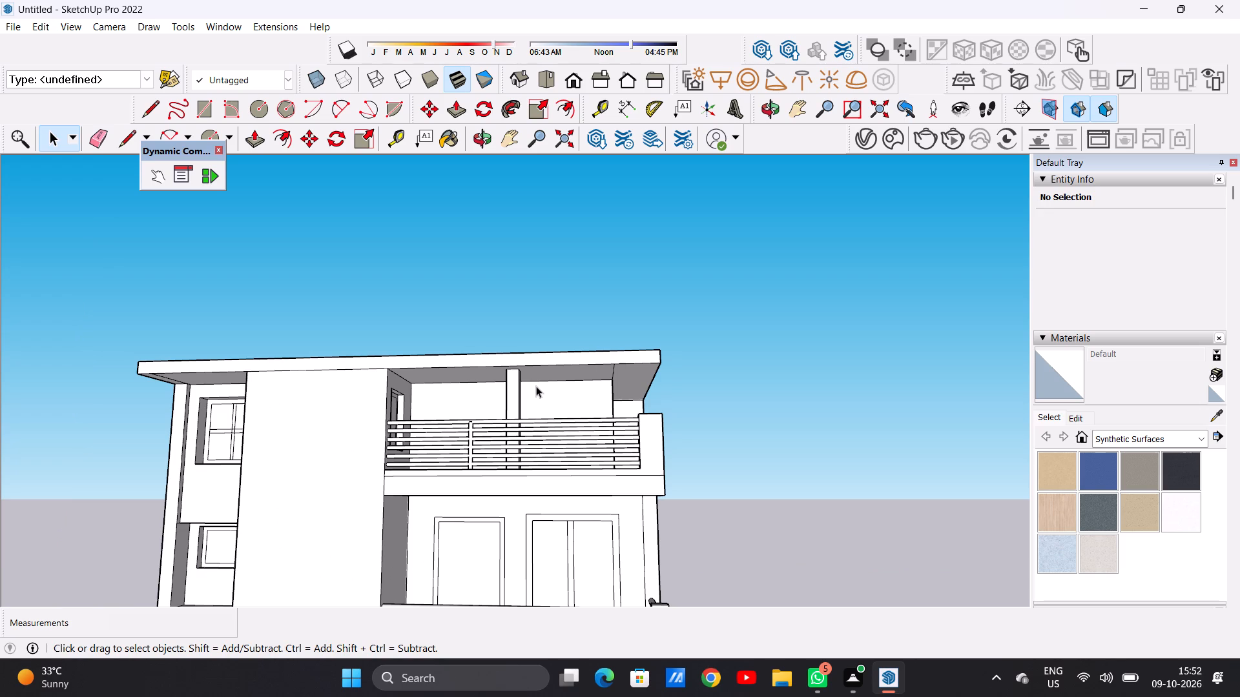
{"action": "key", "text": "space"}
{"action": "scroll", "coordinate": [563, 384], "scroll_direction": "down", "scroll_amount": 6}
{"action": "scroll", "coordinate": [570, 381], "scroll_direction": "down", "scroll_amount": 20}
{"action": "scroll", "coordinate": [570, 381], "scroll_direction": "down", "scroll_amount": 17}
{"action": "scroll", "coordinate": [553, 469], "scroll_direction": "up", "scroll_amount": 2}
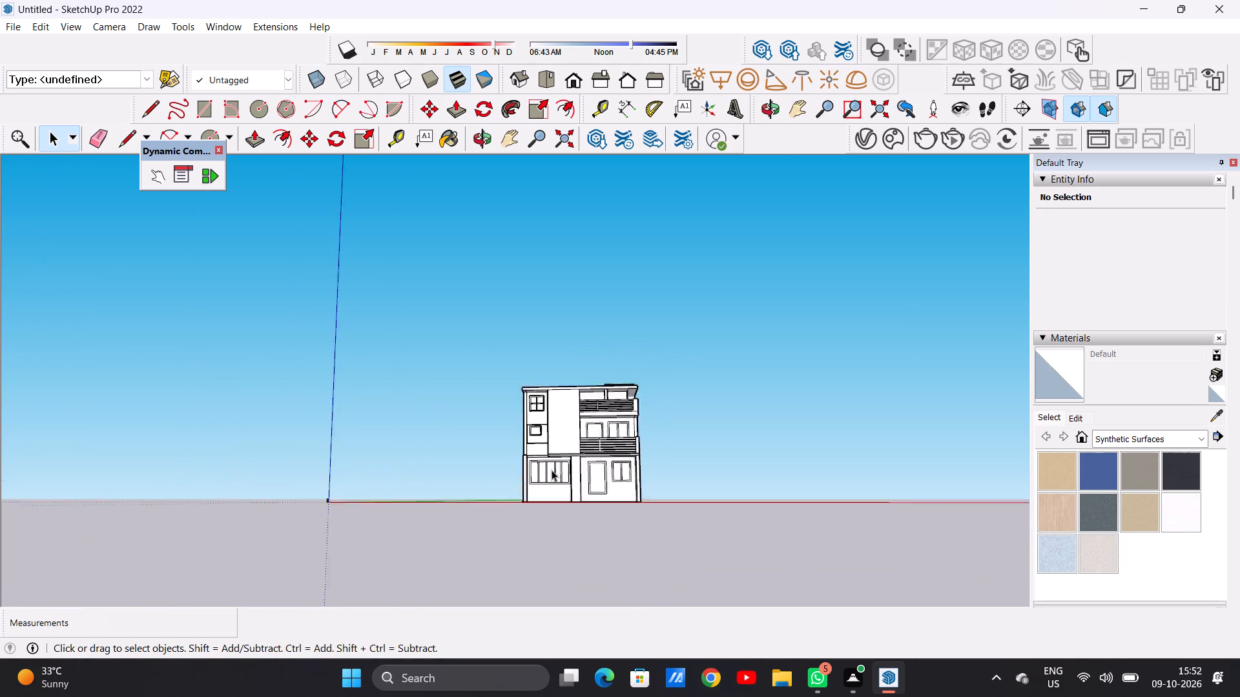
{"action": "scroll", "coordinate": [552, 470], "scroll_direction": "up", "scroll_amount": 6}
{"action": "middle_click_drag", "start_coordinate": [587, 419], "coordinate": [566, 496]}
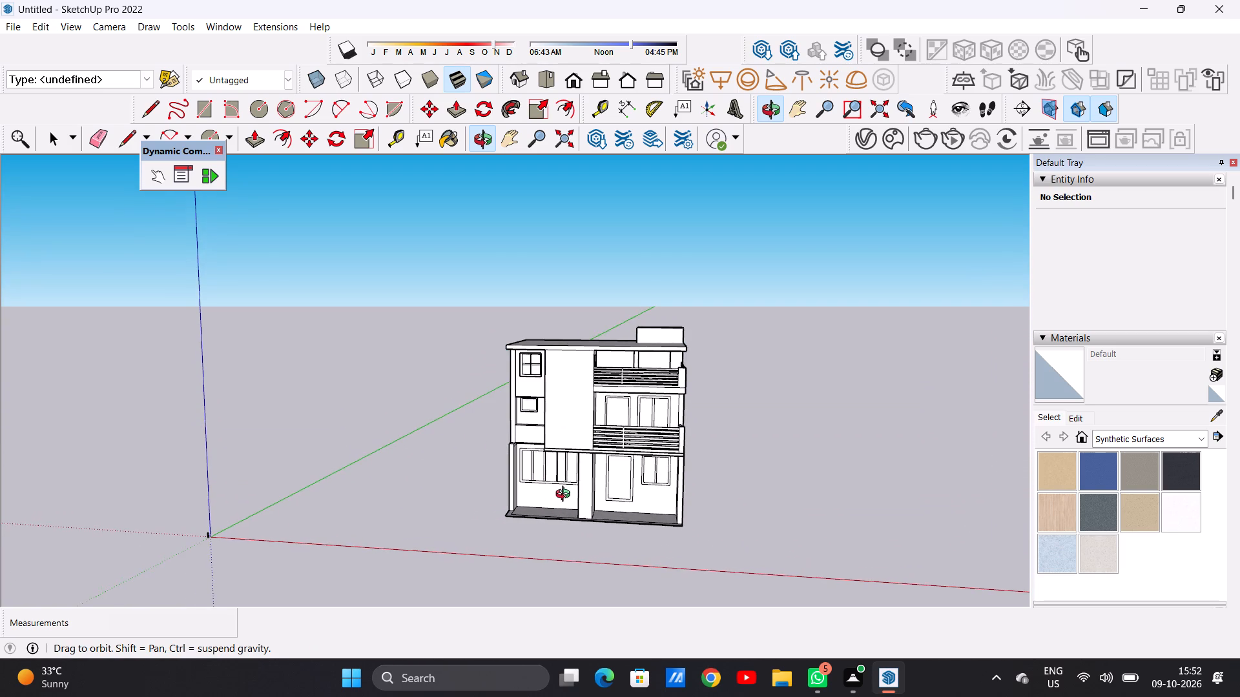
{"action": "middle_click_drag", "start_coordinate": [566, 496], "coordinate": [594, 482]}
{"action": "scroll", "coordinate": [566, 432], "scroll_direction": "up", "scroll_amount": 8}
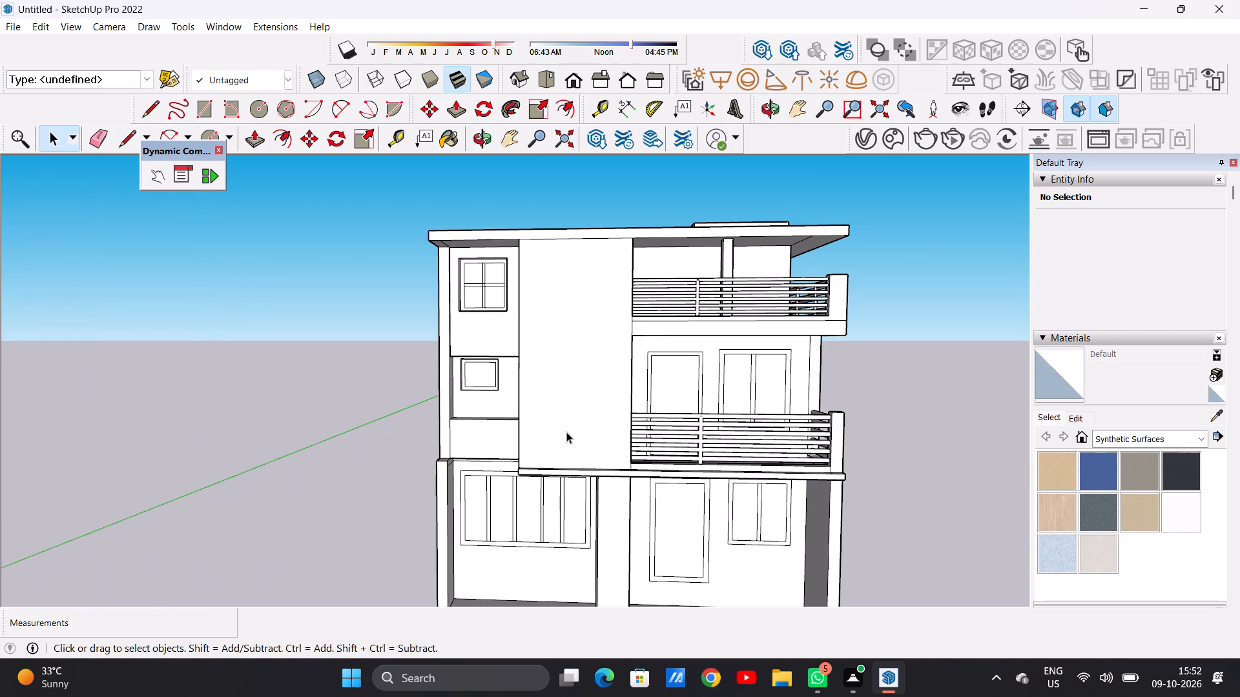
{"action": "scroll", "coordinate": [567, 422], "scroll_direction": "up", "scroll_amount": 4}
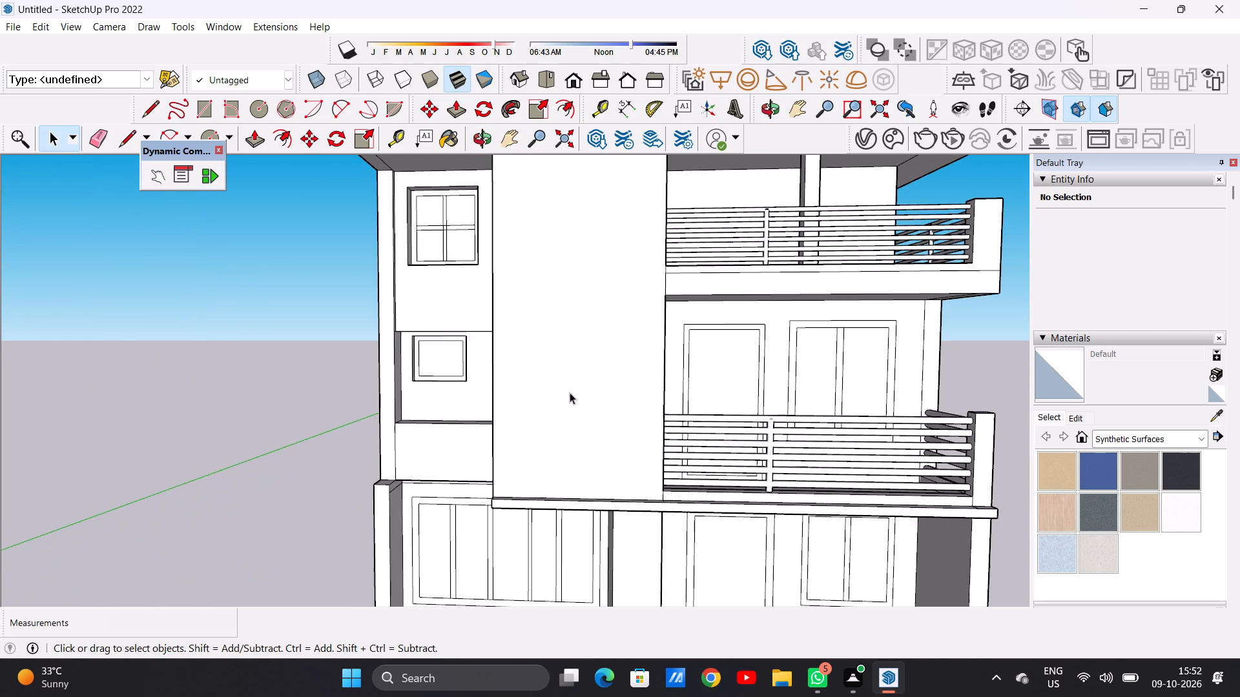
{"action": "scroll", "coordinate": [559, 407], "scroll_direction": "down", "scroll_amount": 5}
{"action": "scroll", "coordinate": [597, 321], "scroll_direction": "up", "scroll_amount": 4}
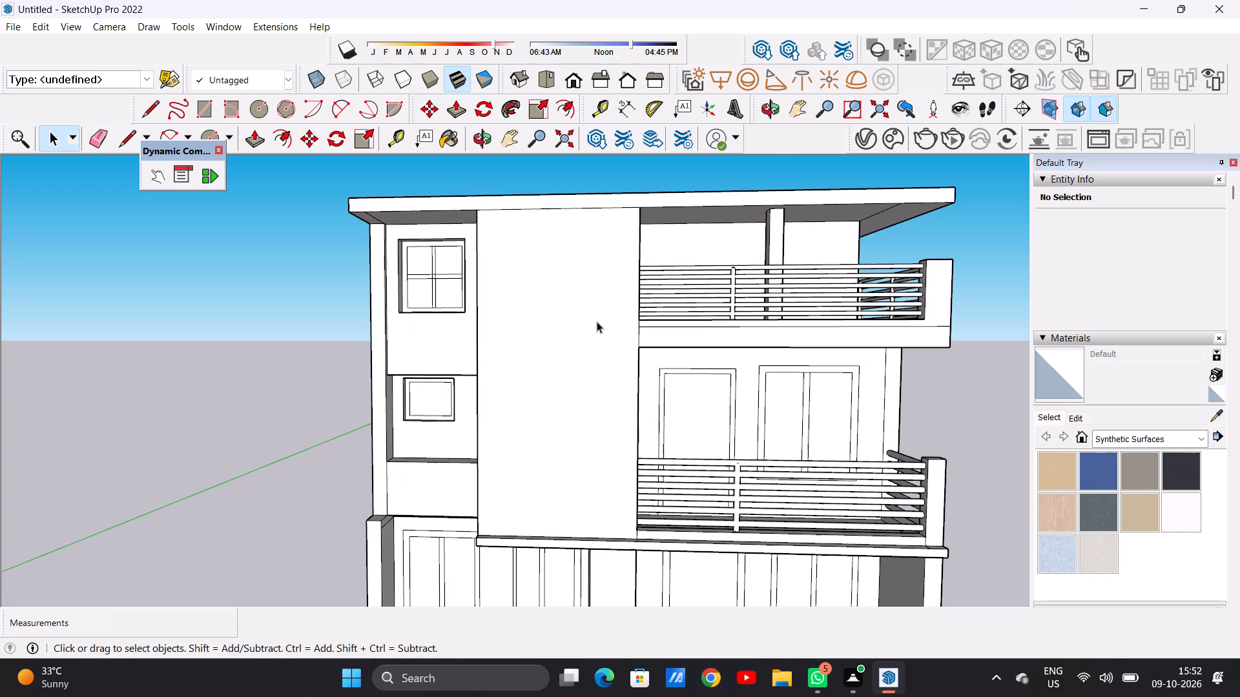
{"action": "scroll", "coordinate": [597, 321], "scroll_direction": "down", "scroll_amount": 4}
Push/Pull the roof slab's front edge face outward about 15' to deepen the front overhang.
{"action": "middle_click_drag", "start_coordinate": [593, 298], "coordinate": [550, 334]}
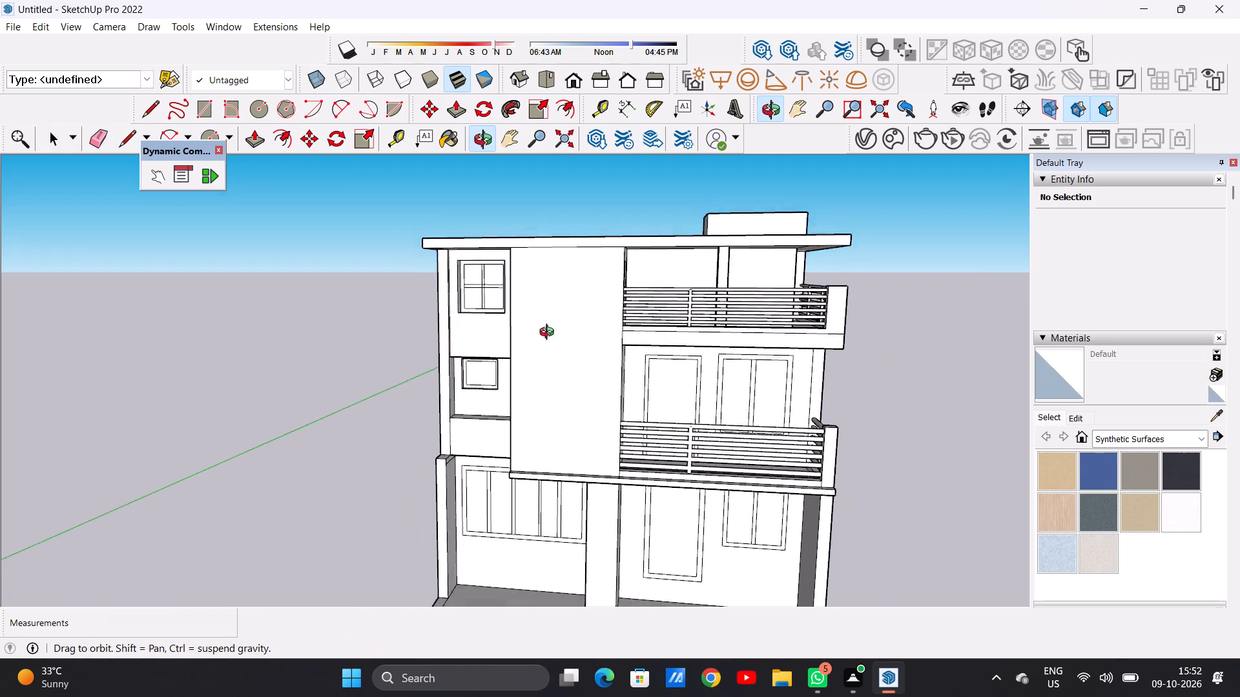
{"action": "middle_click_drag", "start_coordinate": [550, 334], "coordinate": [422, 435]}
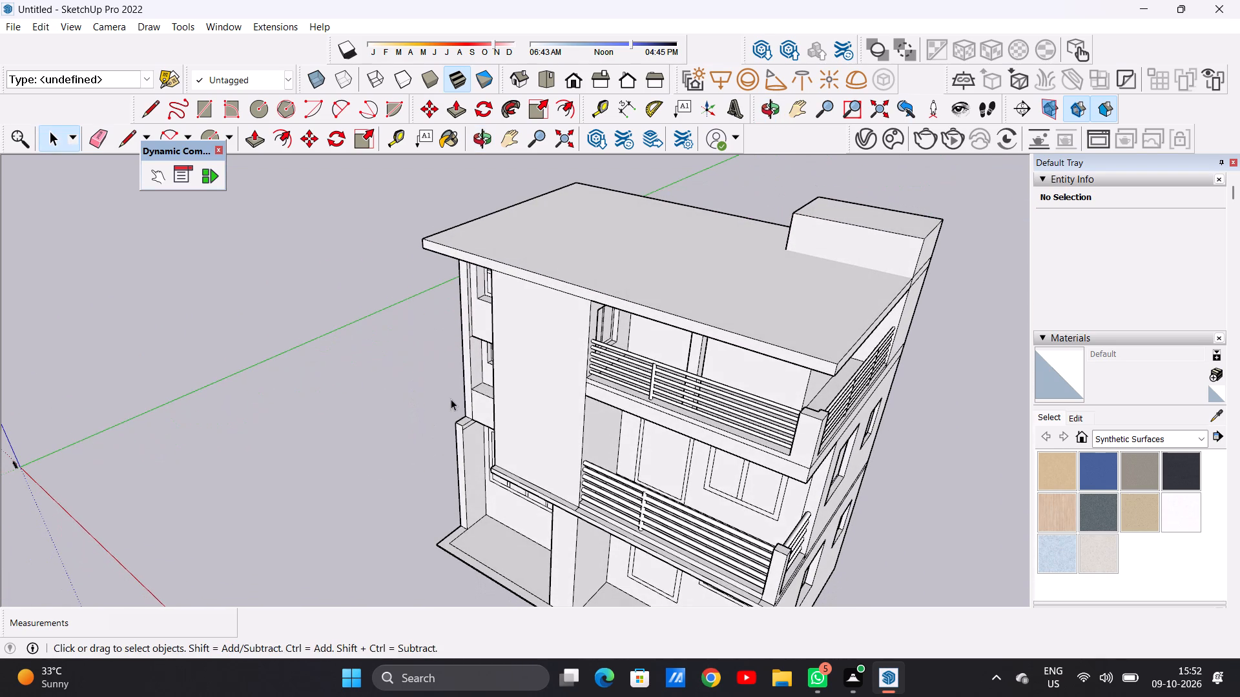
{"action": "scroll", "coordinate": [617, 292], "scroll_direction": "up", "scroll_amount": 6}
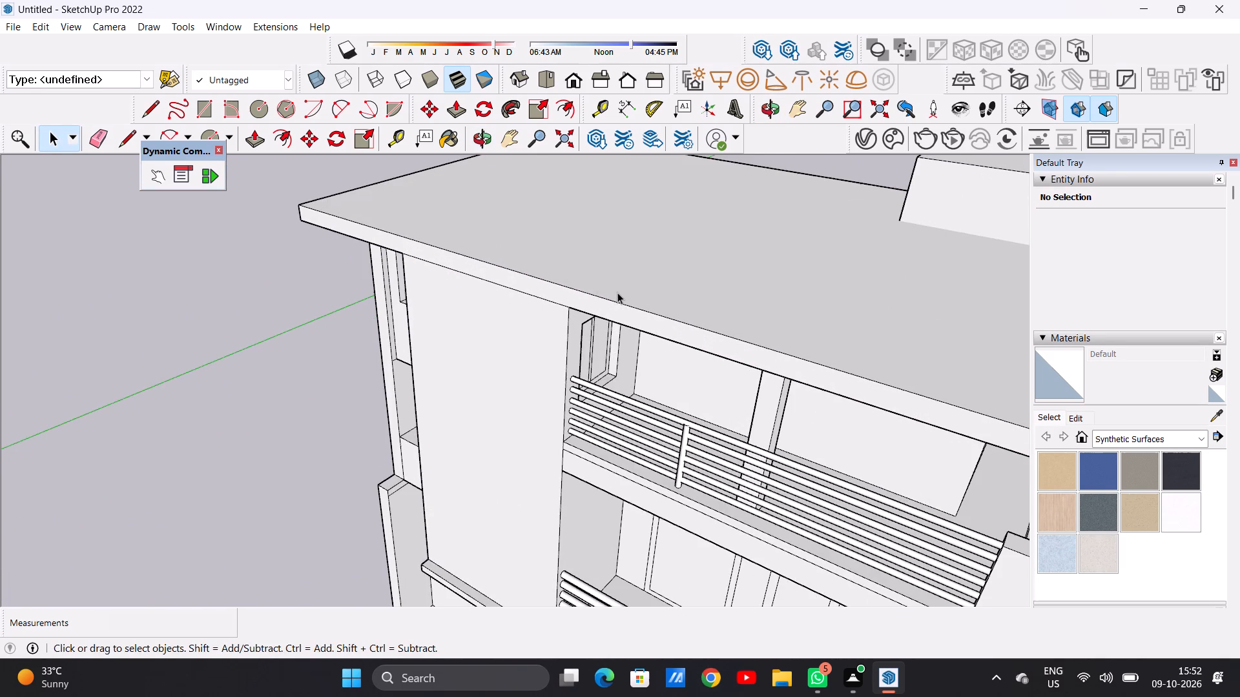
{"action": "key", "text": "p"}
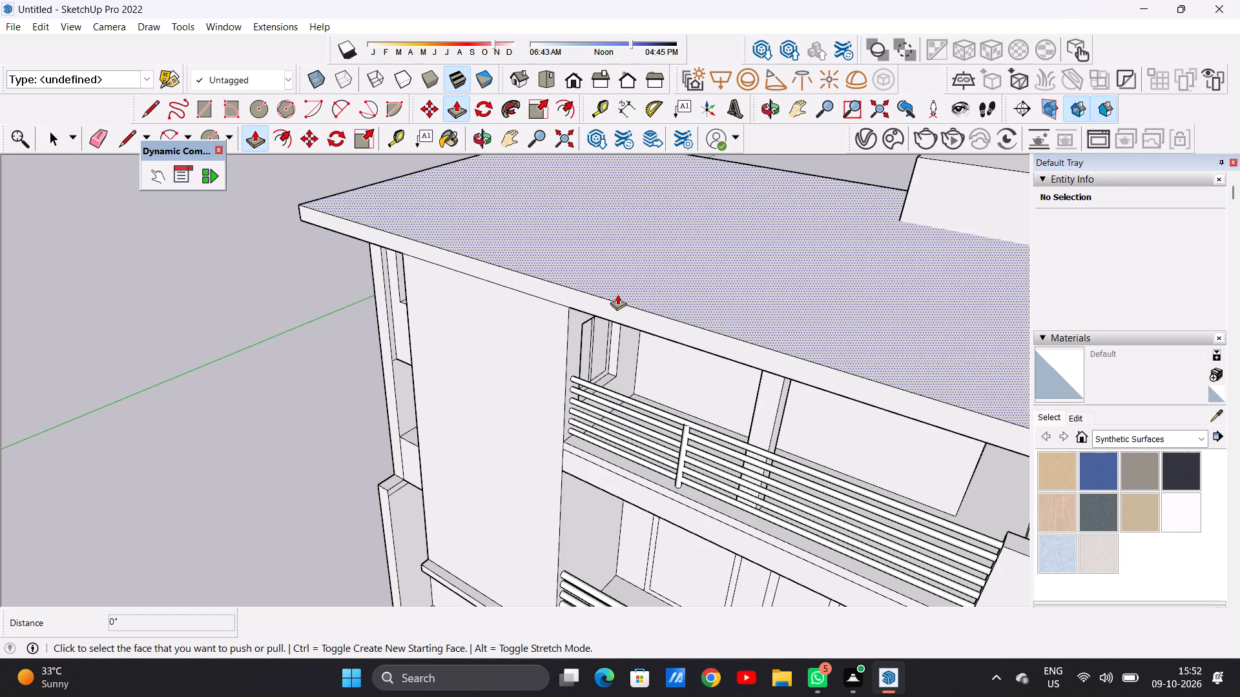
{"action": "left_click", "coordinate": [621, 307]}
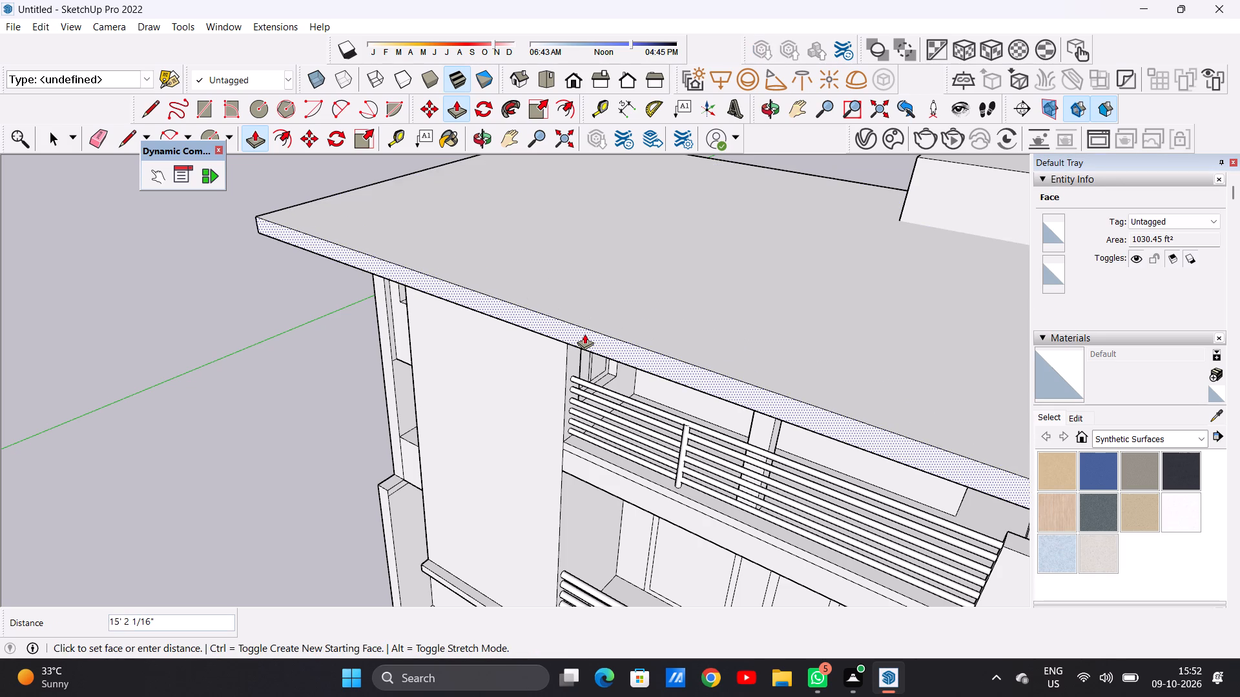
{"action": "left_click", "coordinate": [586, 332]}
{"action": "key", "text": "space"}
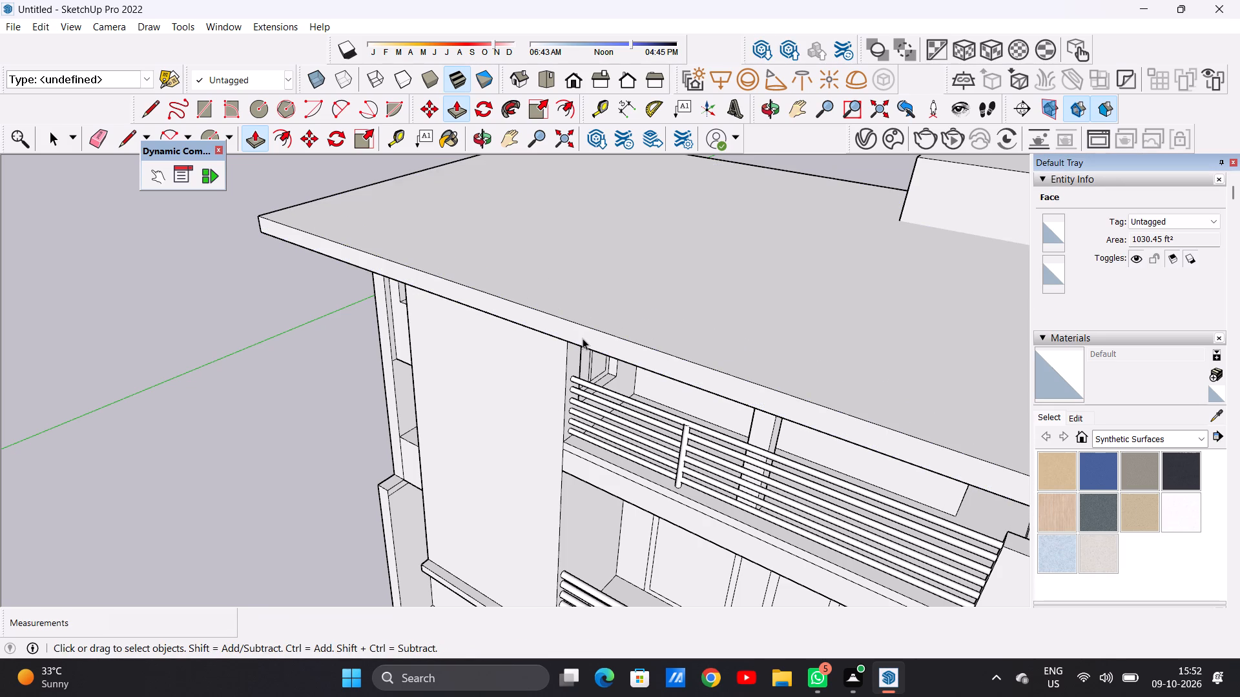
Examine the extended front roof overhang and its underside above the facade and top-floor balcony.
{"action": "scroll", "coordinate": [404, 416], "scroll_direction": "down", "scroll_amount": 6}
{"action": "middle_click_drag", "start_coordinate": [466, 466], "coordinate": [649, 293]}
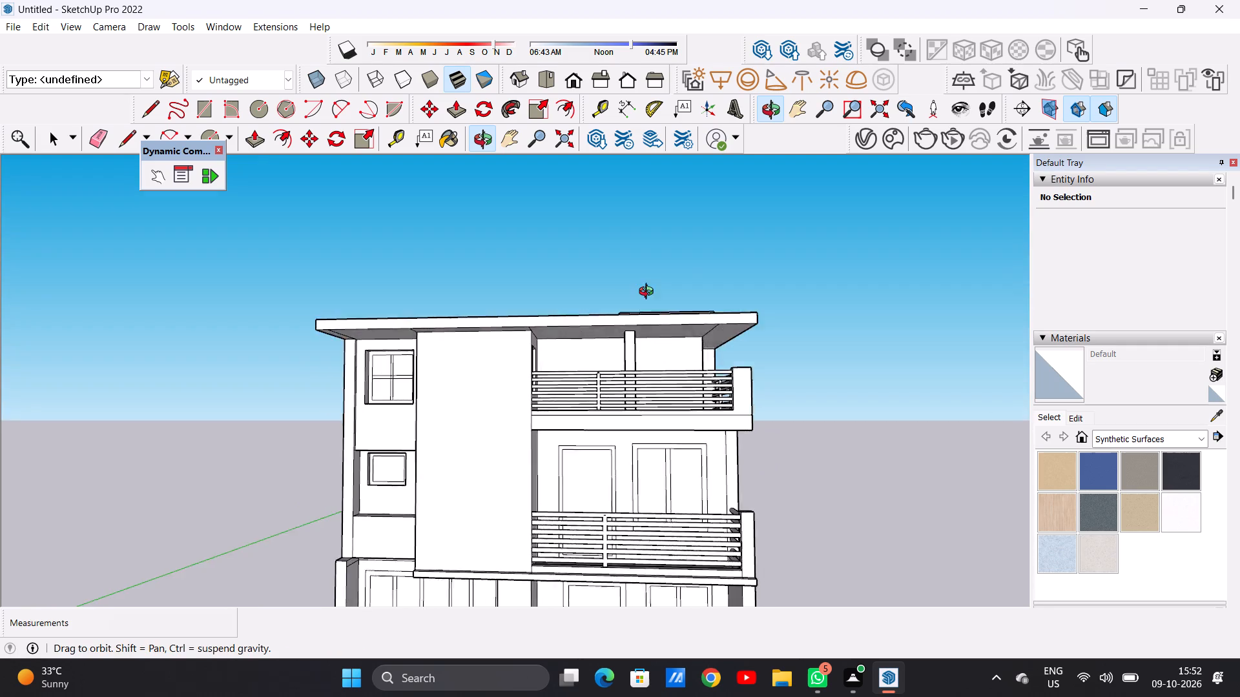
{"action": "middle_click_drag", "start_coordinate": [649, 293], "coordinate": [661, 290]}
{"action": "scroll", "coordinate": [448, 460], "scroll_direction": "up", "scroll_amount": 6}
{"action": "scroll", "coordinate": [443, 439], "scroll_direction": "down", "scroll_amount": 8}
{"action": "middle_click_drag", "start_coordinate": [468, 469], "coordinate": [476, 393]}
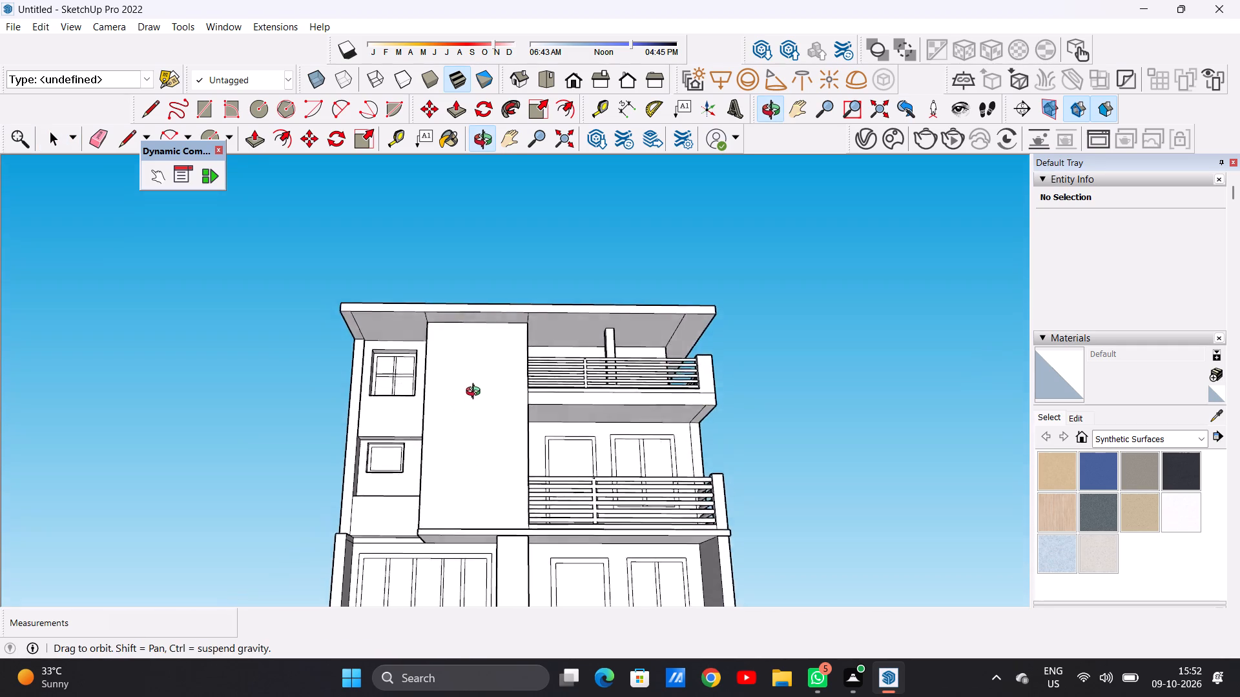
{"action": "middle_click_drag", "start_coordinate": [476, 393], "coordinate": [518, 428]}
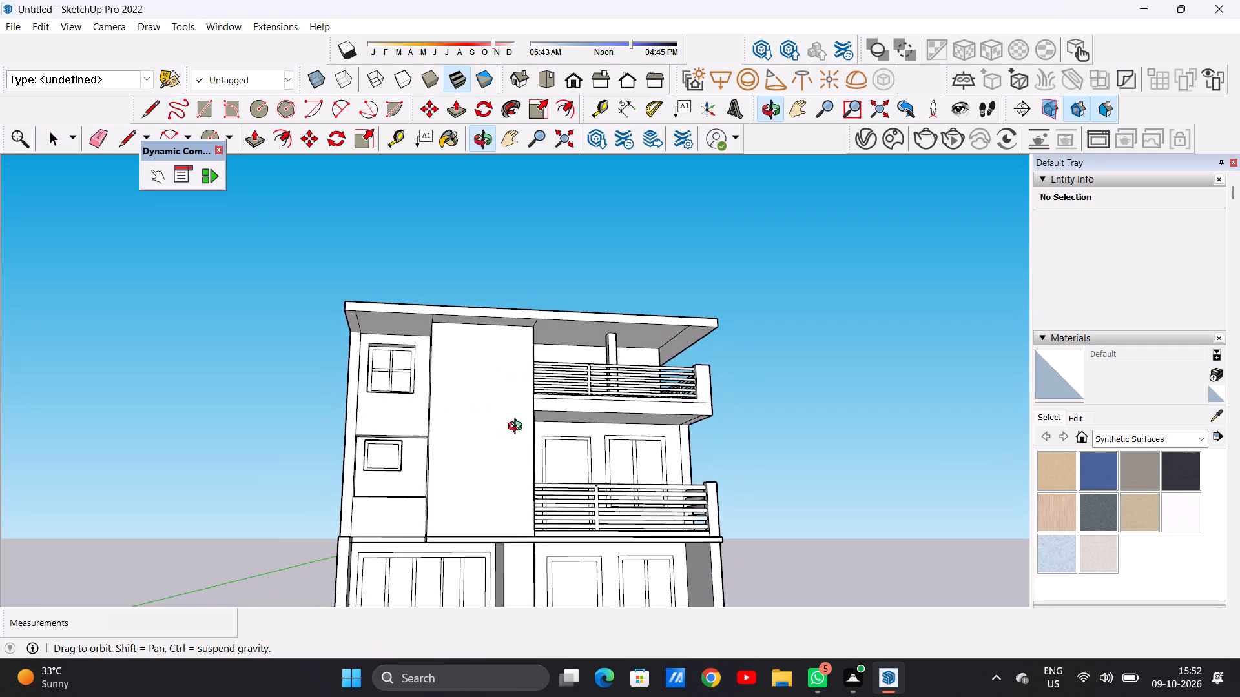
{"action": "middle_click_drag", "start_coordinate": [518, 428], "coordinate": [563, 419]}
{"action": "scroll", "coordinate": [466, 305], "scroll_direction": "up", "scroll_amount": 12}
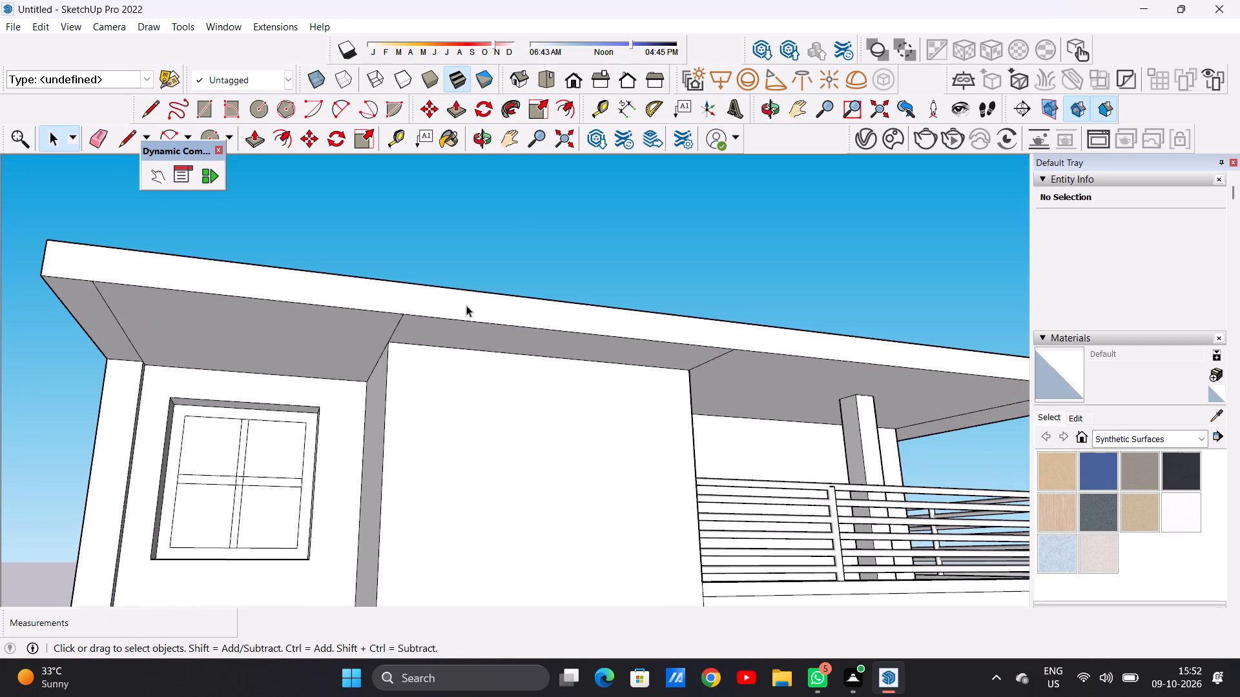
Push/Pull the roof slab's front edge face inward about 5' 8" to reduce the front overhang.
{"action": "key", "text": "p"}
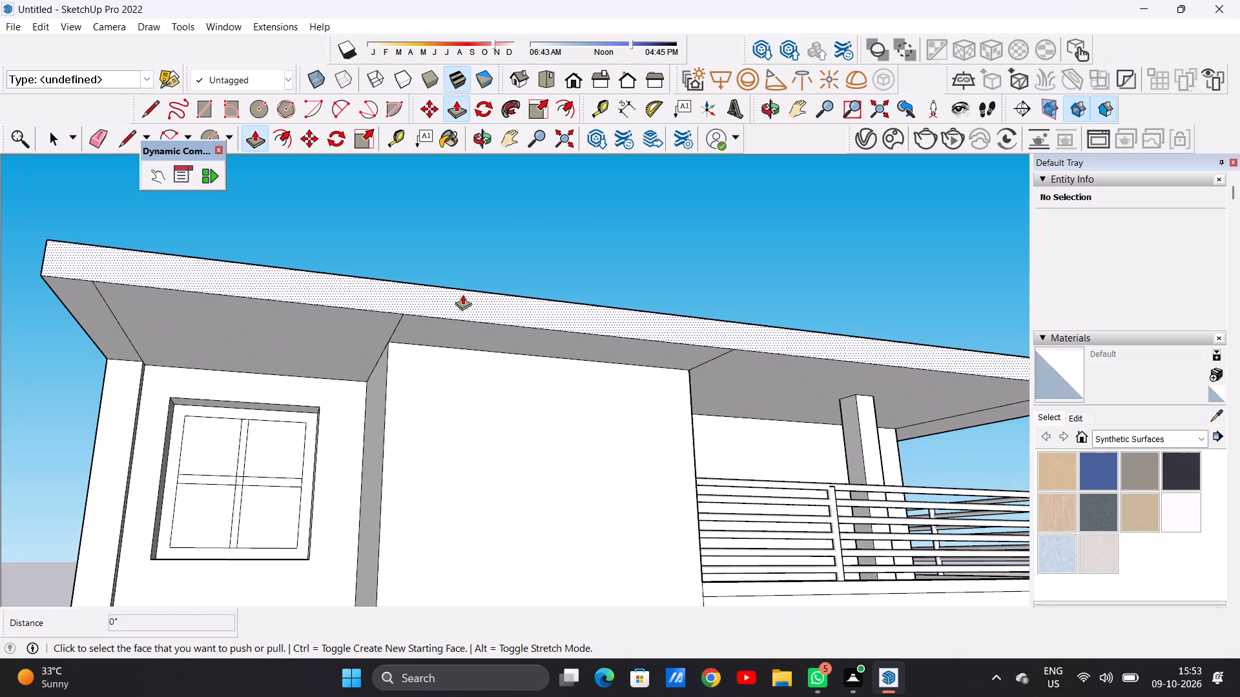
{"action": "left_click", "coordinate": [462, 294]}
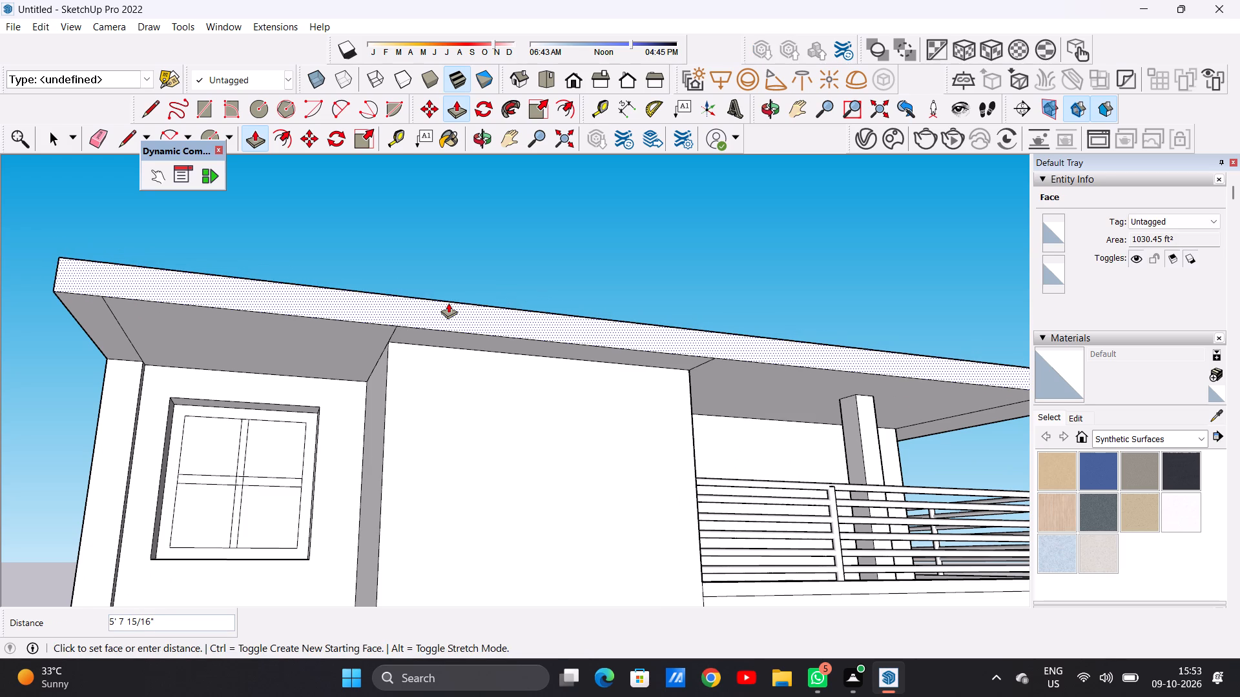
{"action": "left_click", "coordinate": [448, 303]}
{"action": "key", "text": "space"}
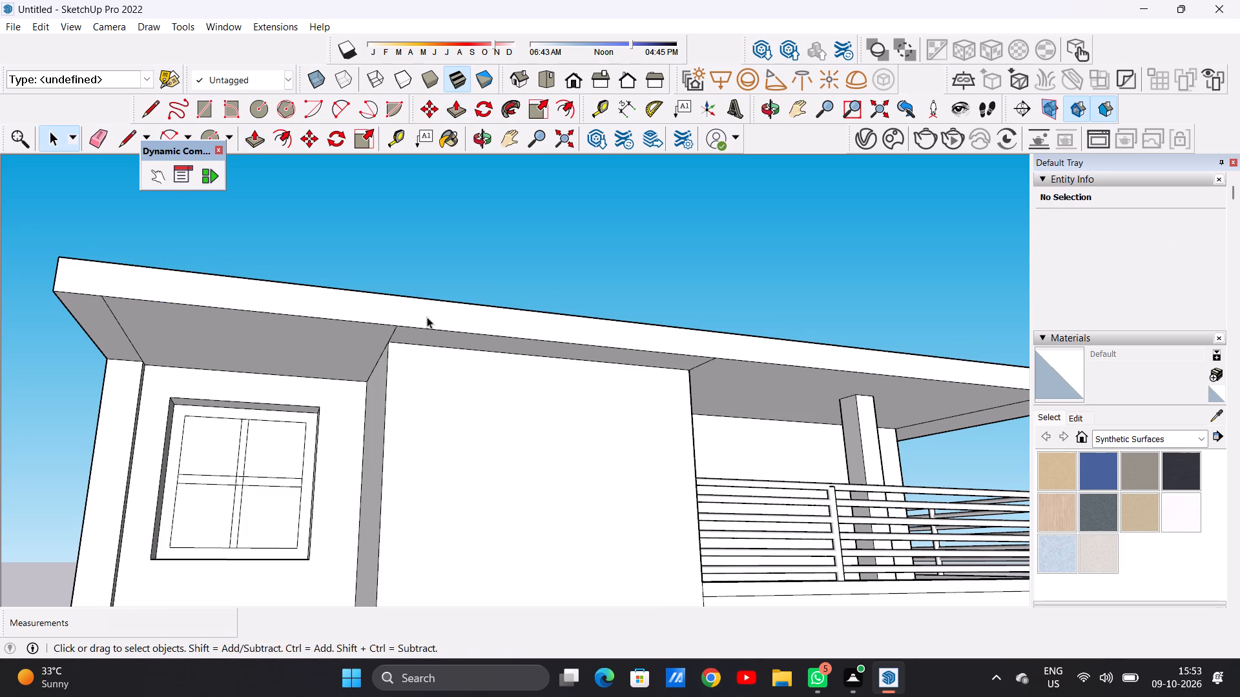
Draw a tall rectangle about 56' 5/8" by 18' 5" on the blank front wall panel beside the balconies.
{"action": "scroll", "coordinate": [296, 452], "scroll_direction": "down", "scroll_amount": 9}
{"action": "middle_click_drag", "start_coordinate": [409, 443], "coordinate": [384, 481]}
{"action": "scroll", "coordinate": [405, 435], "scroll_direction": "down", "scroll_amount": 7}
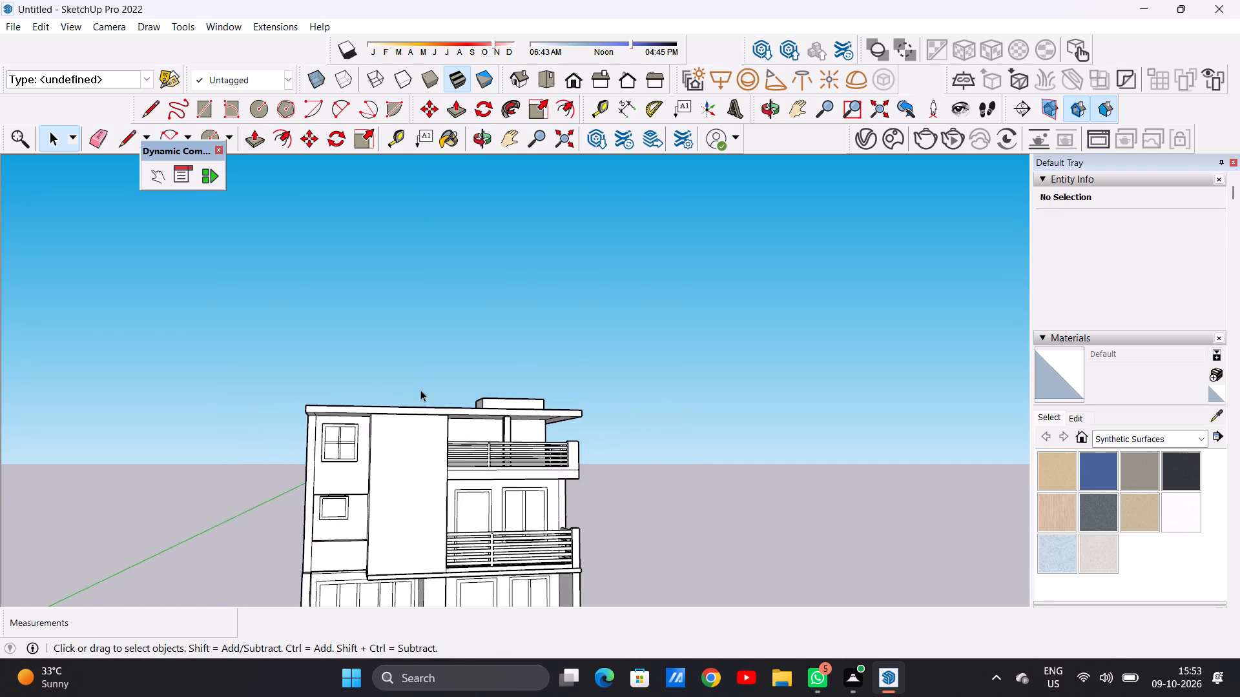
{"action": "scroll", "coordinate": [420, 390], "scroll_direction": "down", "scroll_amount": 5}
{"action": "scroll", "coordinate": [416, 481], "scroll_direction": "up", "scroll_amount": 7}
{"action": "middle_click_drag", "start_coordinate": [420, 498], "coordinate": [372, 505]}
{"action": "scroll", "coordinate": [392, 499], "scroll_direction": "up", "scroll_amount": 3}
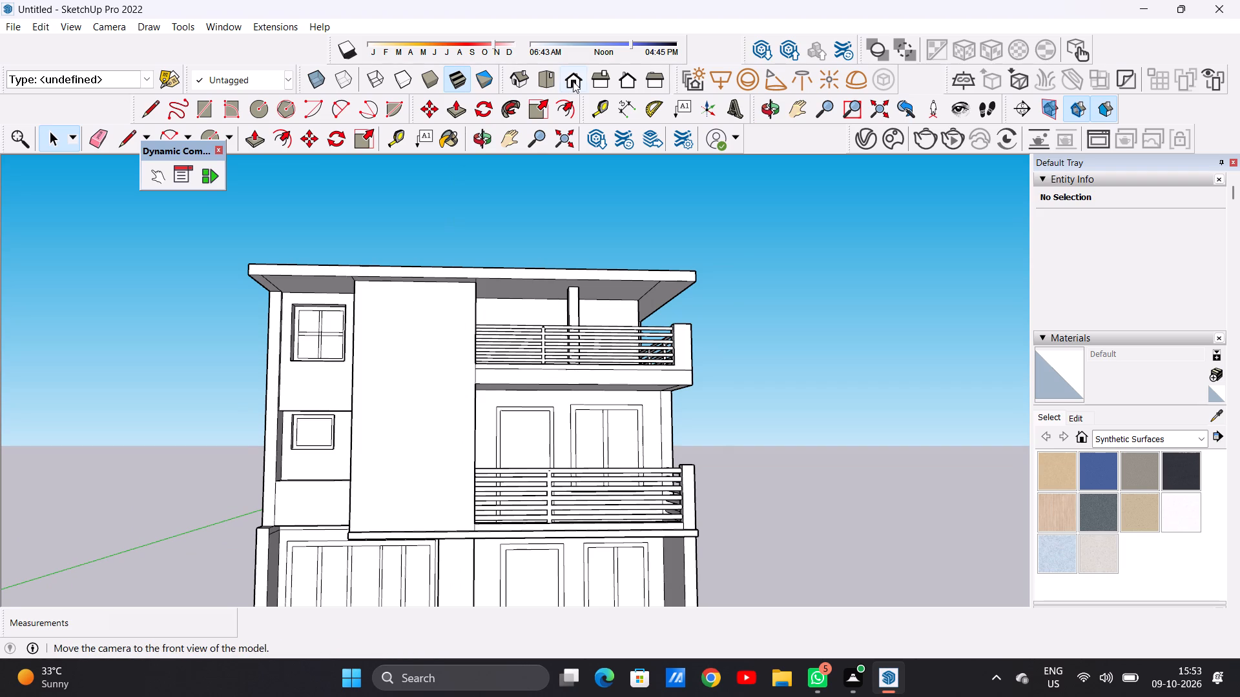
{"action": "left_click", "coordinate": [573, 81]}
{"action": "scroll", "coordinate": [497, 264], "scroll_direction": "up", "scroll_amount": 4}
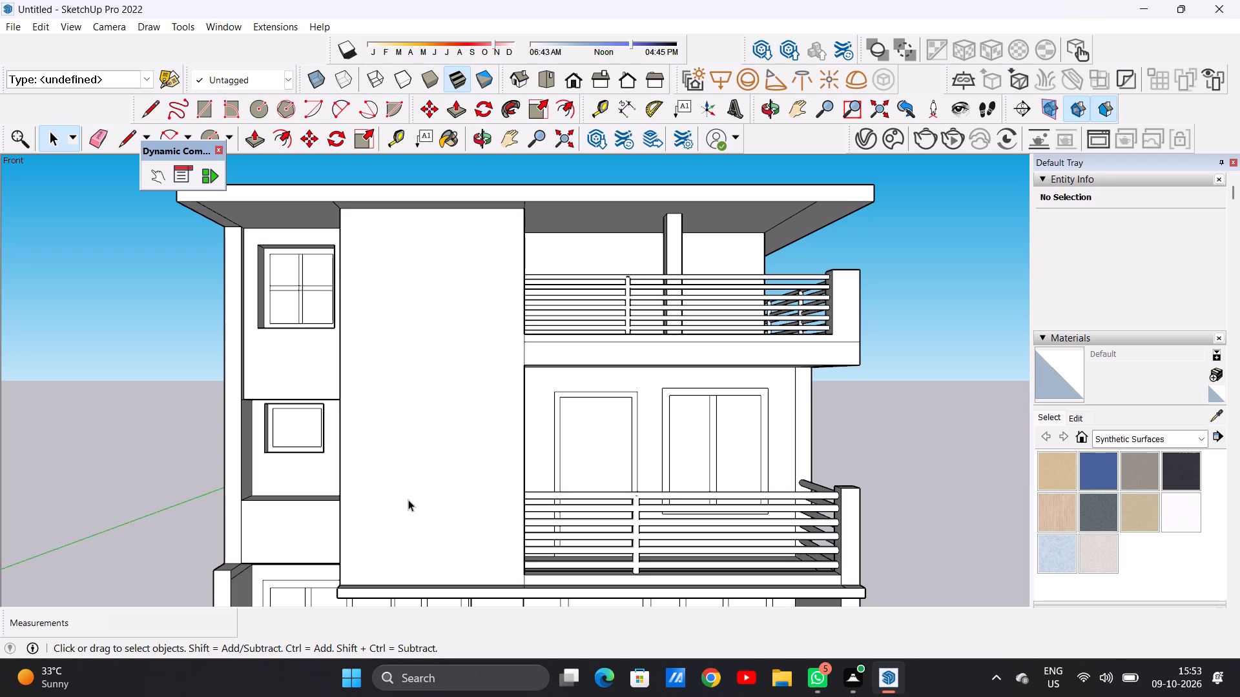
{"action": "key", "text": "r"}
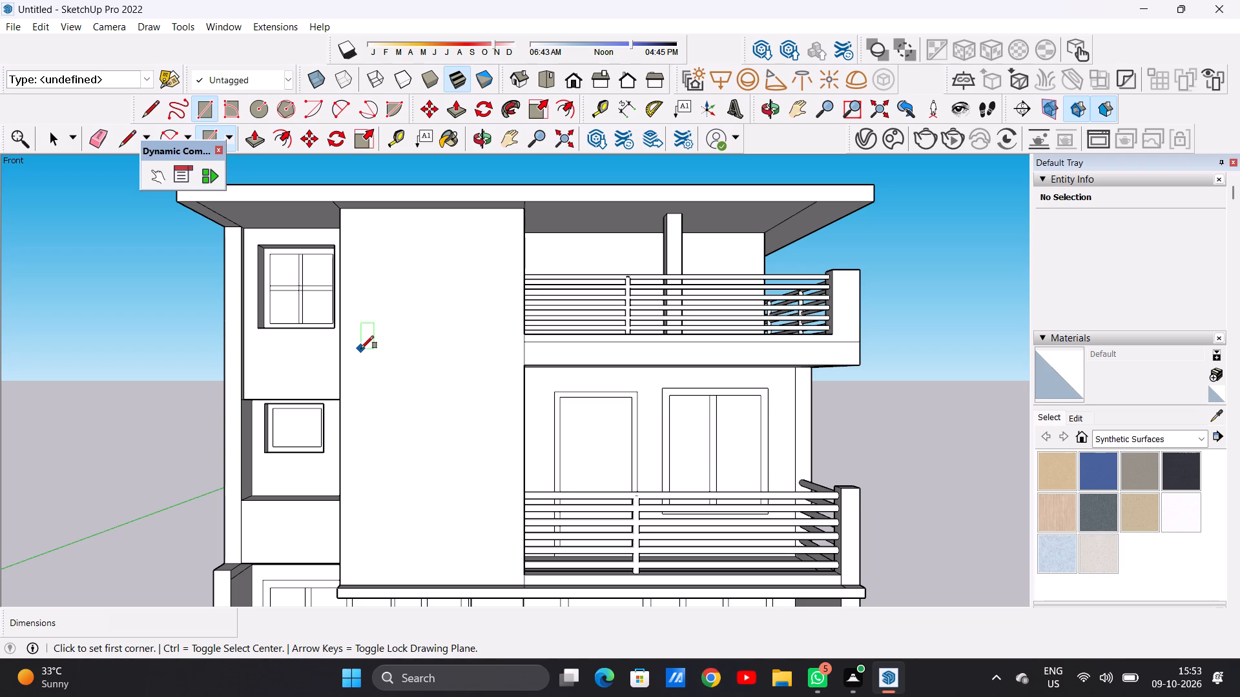
{"action": "left_click", "coordinate": [361, 348]}
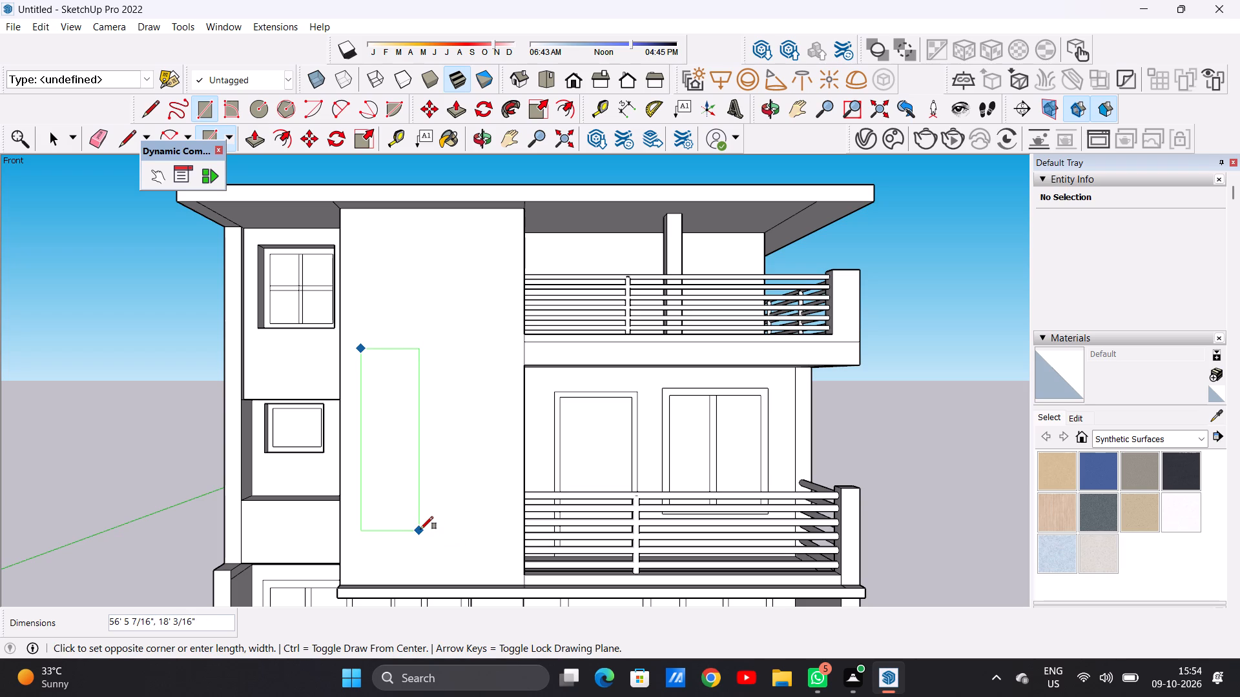
{"action": "left_click", "coordinate": [420, 529]}
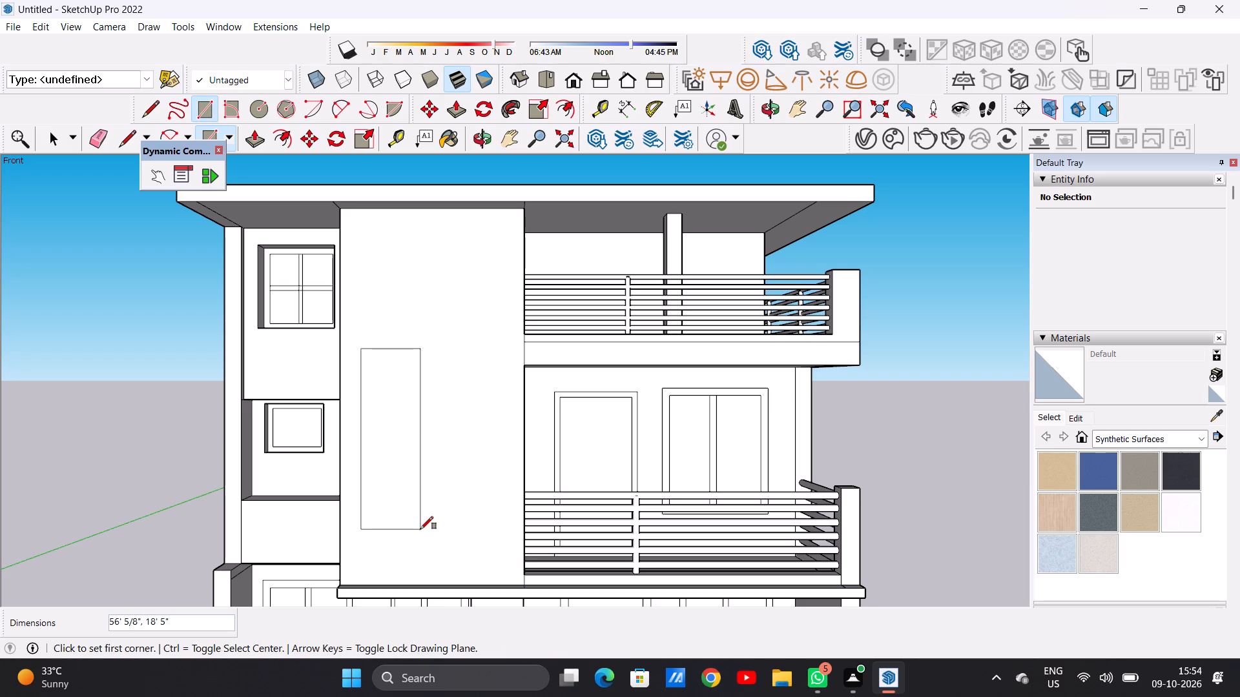
{"action": "key", "text": "space"}
Push/Pull the tall rectangle about 6' 8 9/16" into the front wall to form a window recess.
{"action": "scroll", "coordinate": [454, 397], "scroll_direction": "down", "scroll_amount": 5}
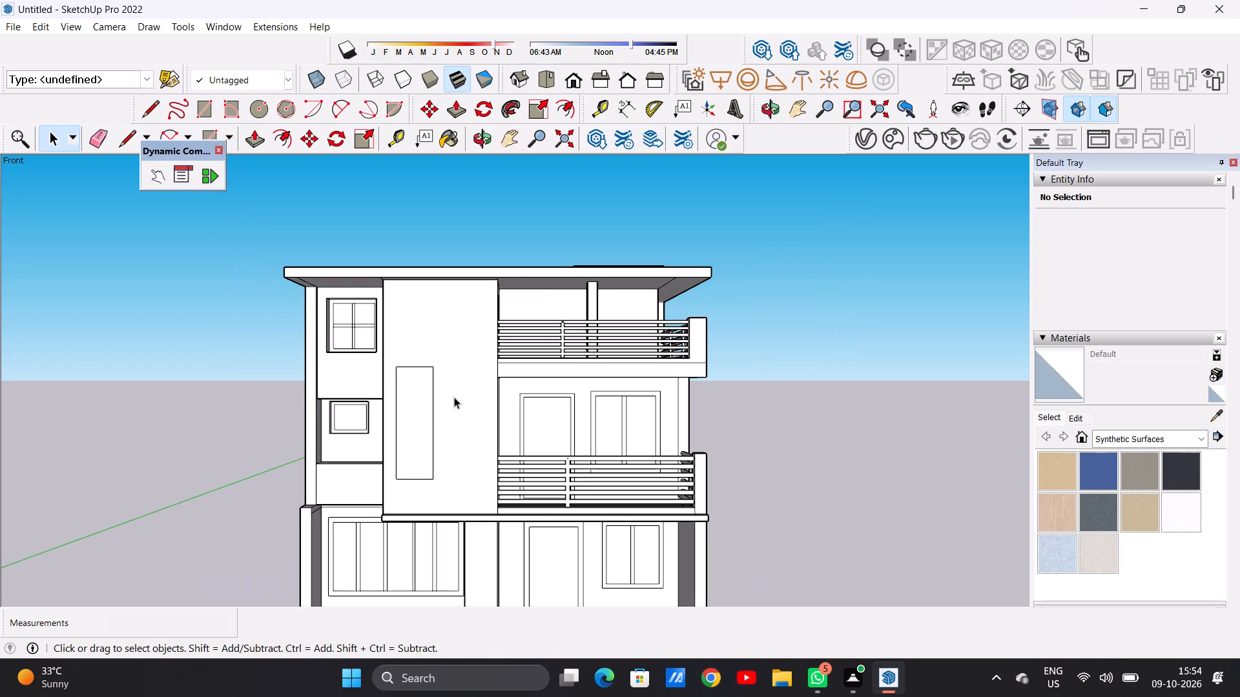
{"action": "middle_click_drag", "start_coordinate": [413, 401], "coordinate": [490, 443]}
{"action": "scroll", "coordinate": [449, 444], "scroll_direction": "up", "scroll_amount": 6}
{"action": "key", "text": "p"}
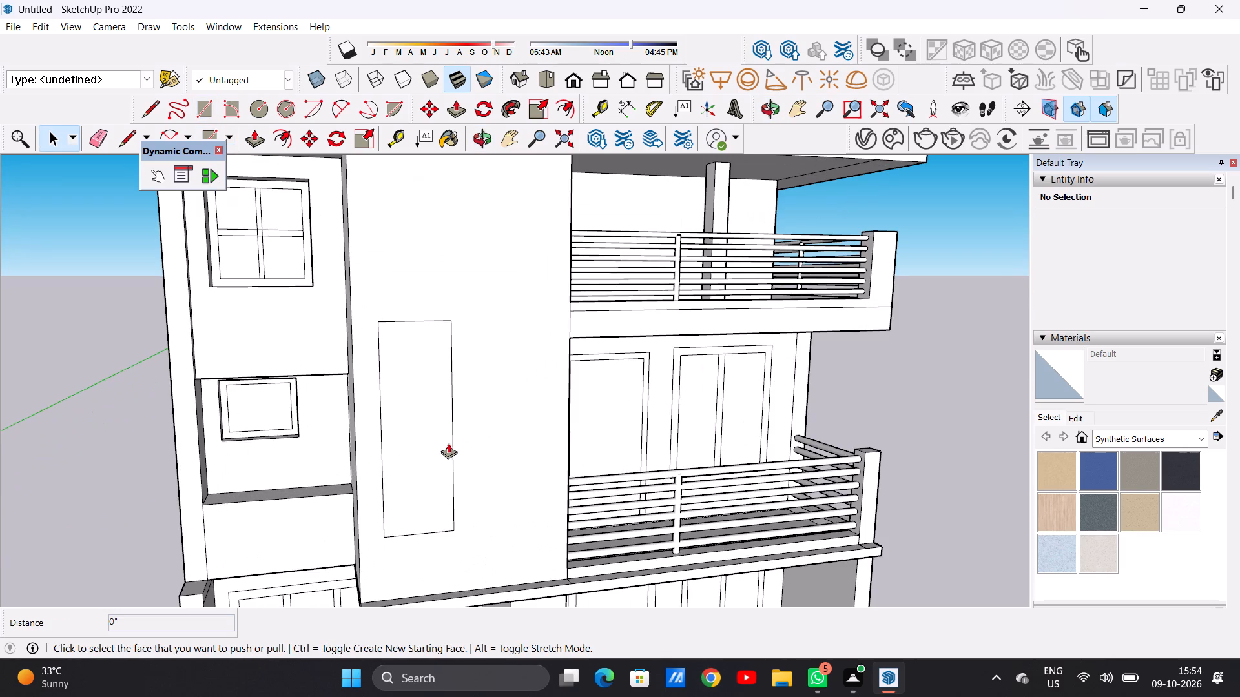
{"action": "left_click", "coordinate": [426, 458]}
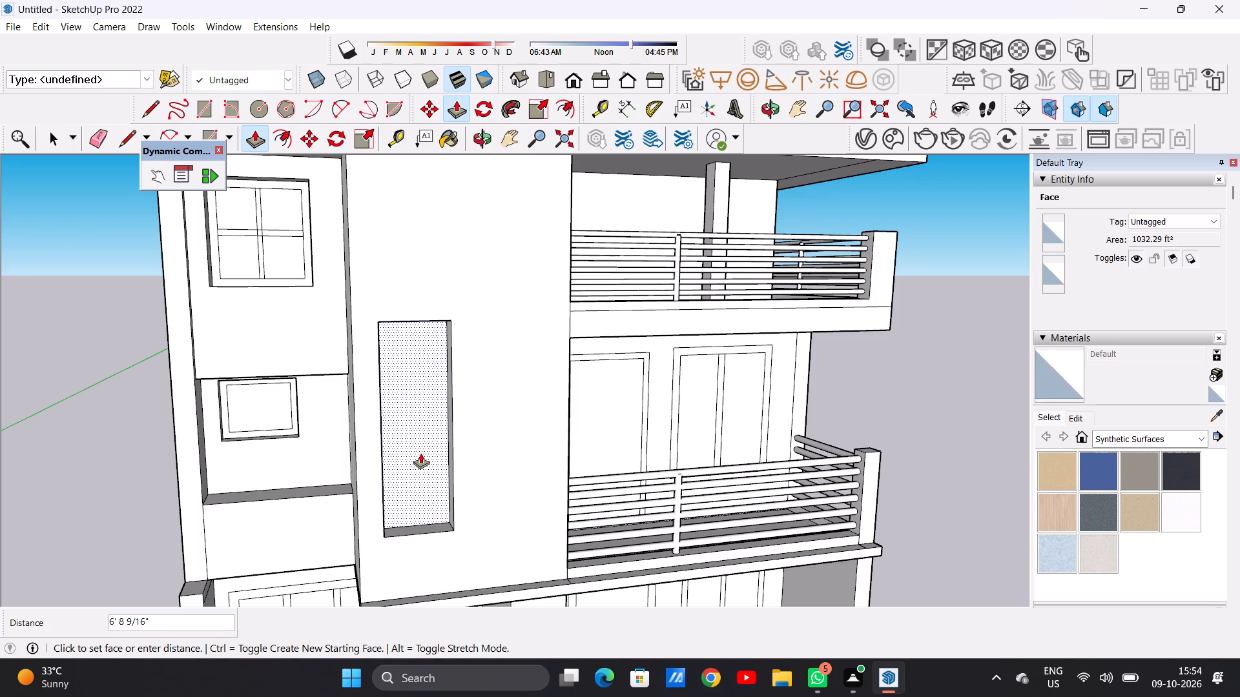
{"action": "left_click", "coordinate": [420, 453]}
{"action": "key", "text": "space"}
Offset the recessed face's outline inward about 2' 3 1/8" to form the tall window's frame.
{"action": "scroll", "coordinate": [420, 453], "scroll_direction": "up", "scroll_amount": 1}
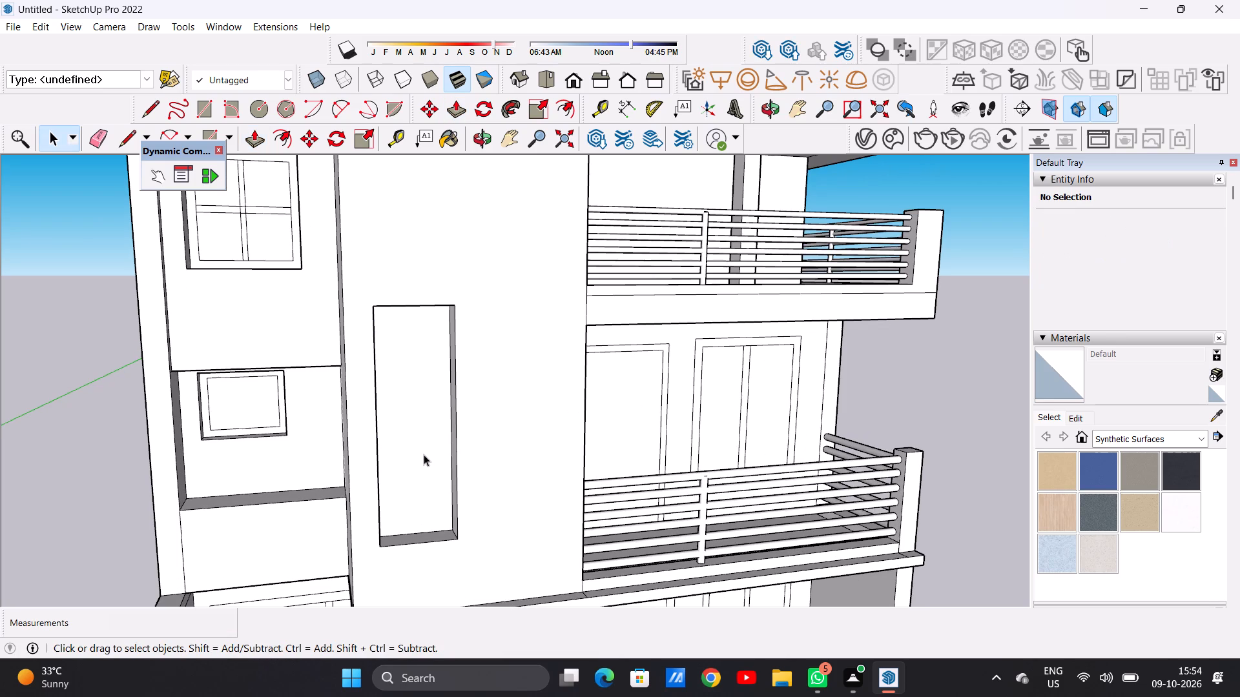
{"action": "scroll", "coordinate": [406, 456], "scroll_direction": "down", "scroll_amount": 4}
{"action": "middle_click_drag", "start_coordinate": [442, 491], "coordinate": [338, 502]}
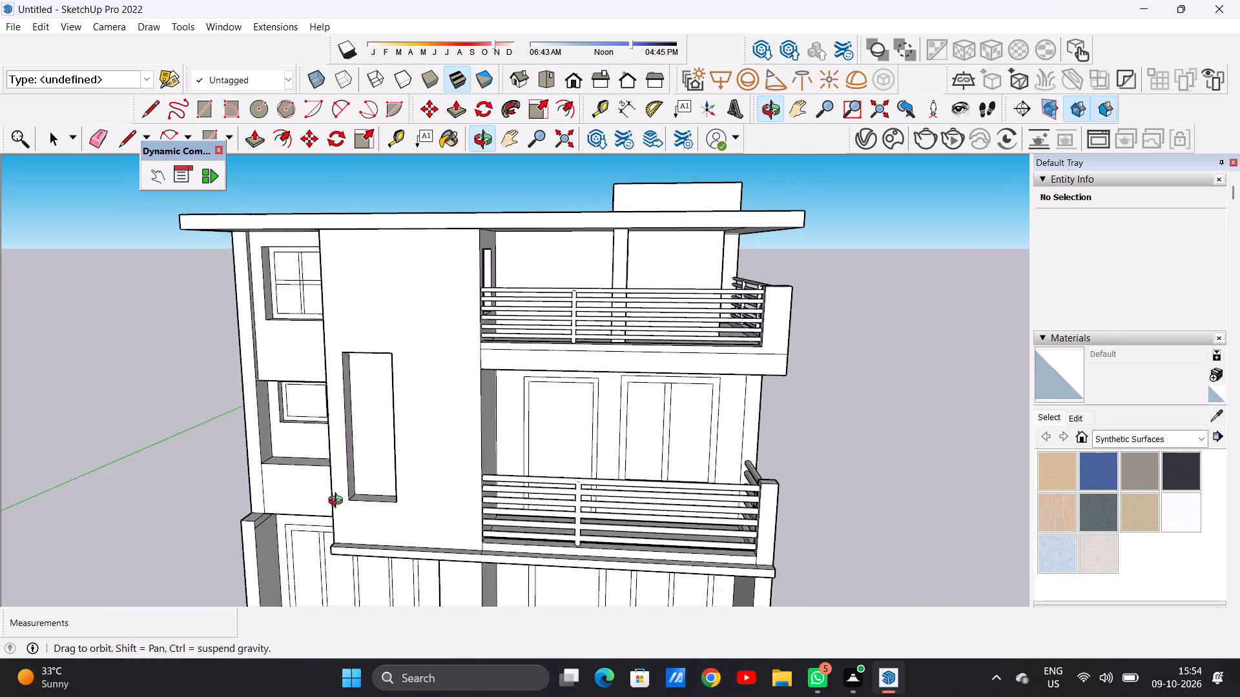
{"action": "middle_click_drag", "start_coordinate": [338, 502], "coordinate": [370, 461]}
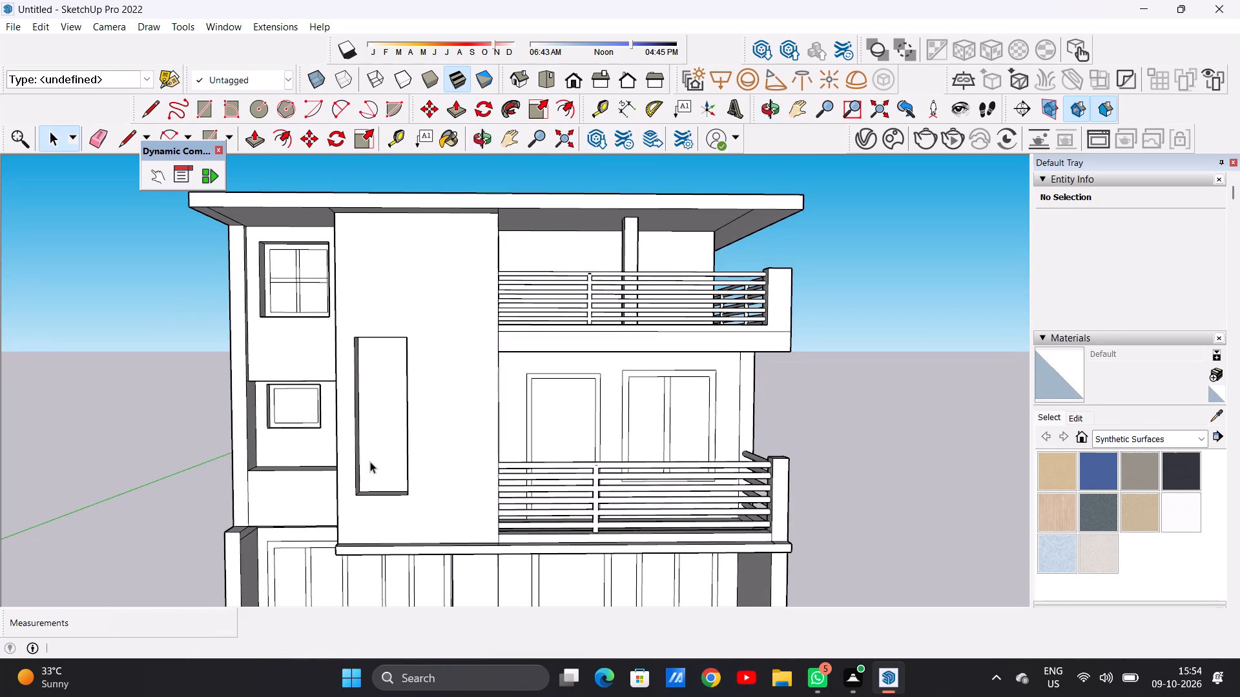
{"action": "scroll", "coordinate": [383, 456], "scroll_direction": "up", "scroll_amount": 5}
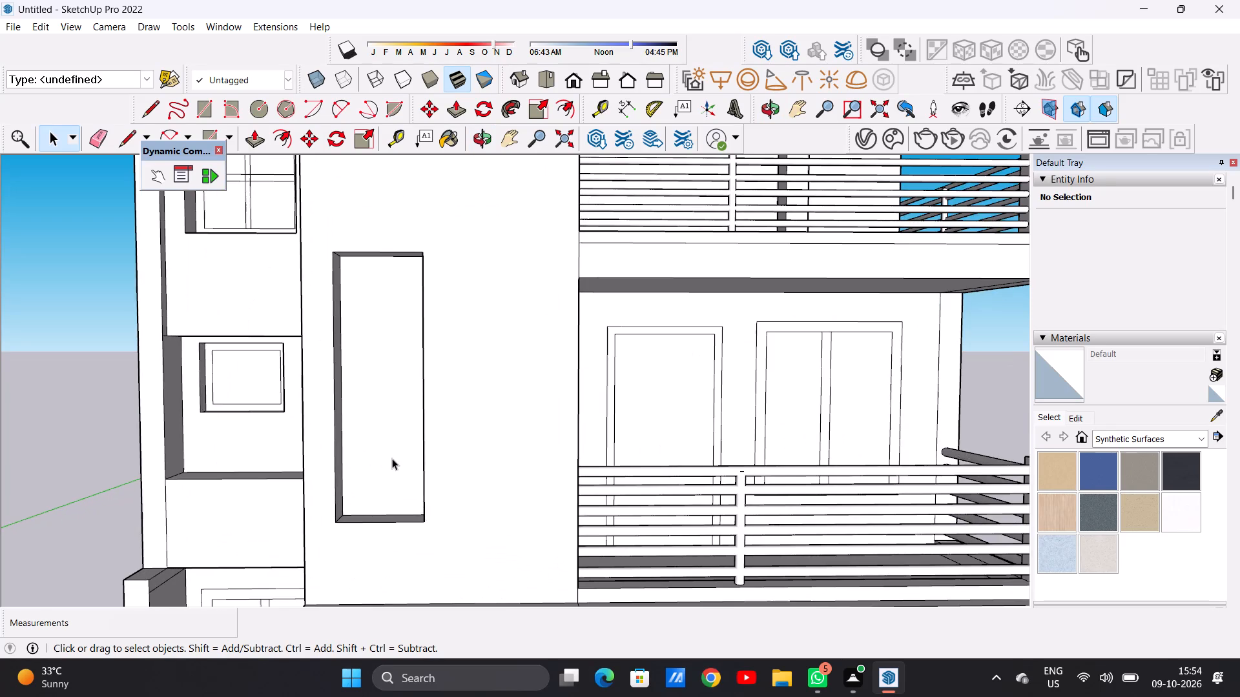
{"action": "scroll", "coordinate": [391, 449], "scroll_direction": "down", "scroll_amount": 3}
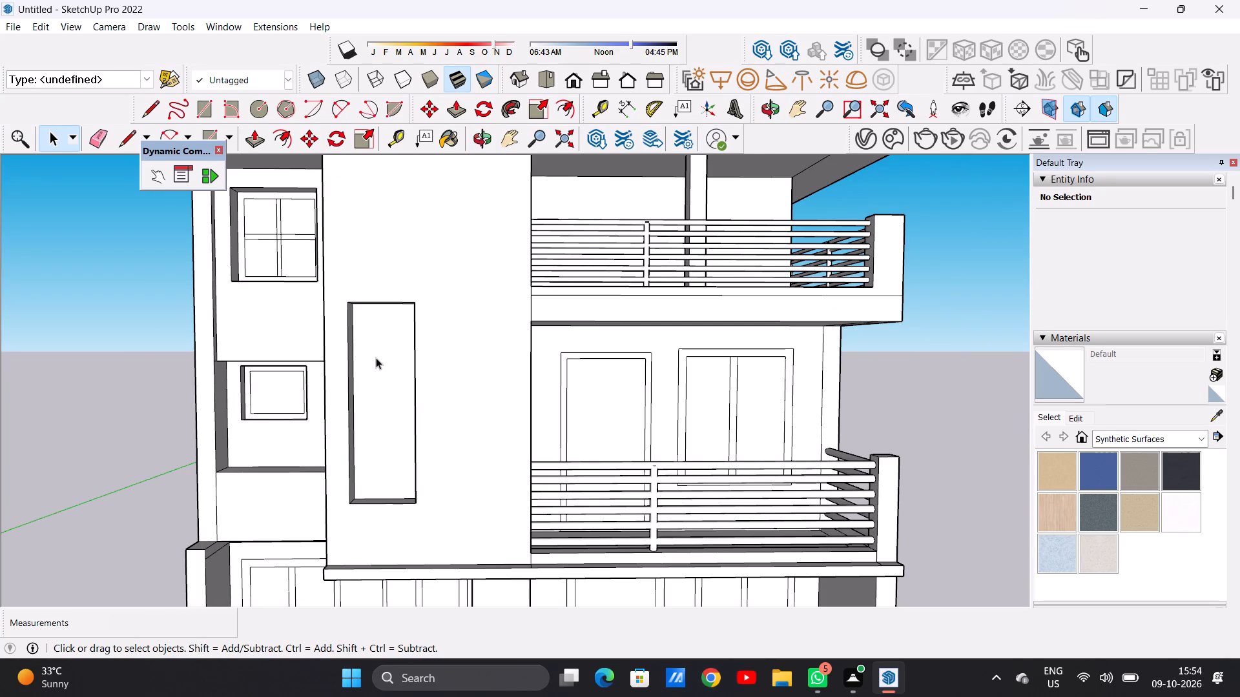
{"action": "type", "text": "OF"}
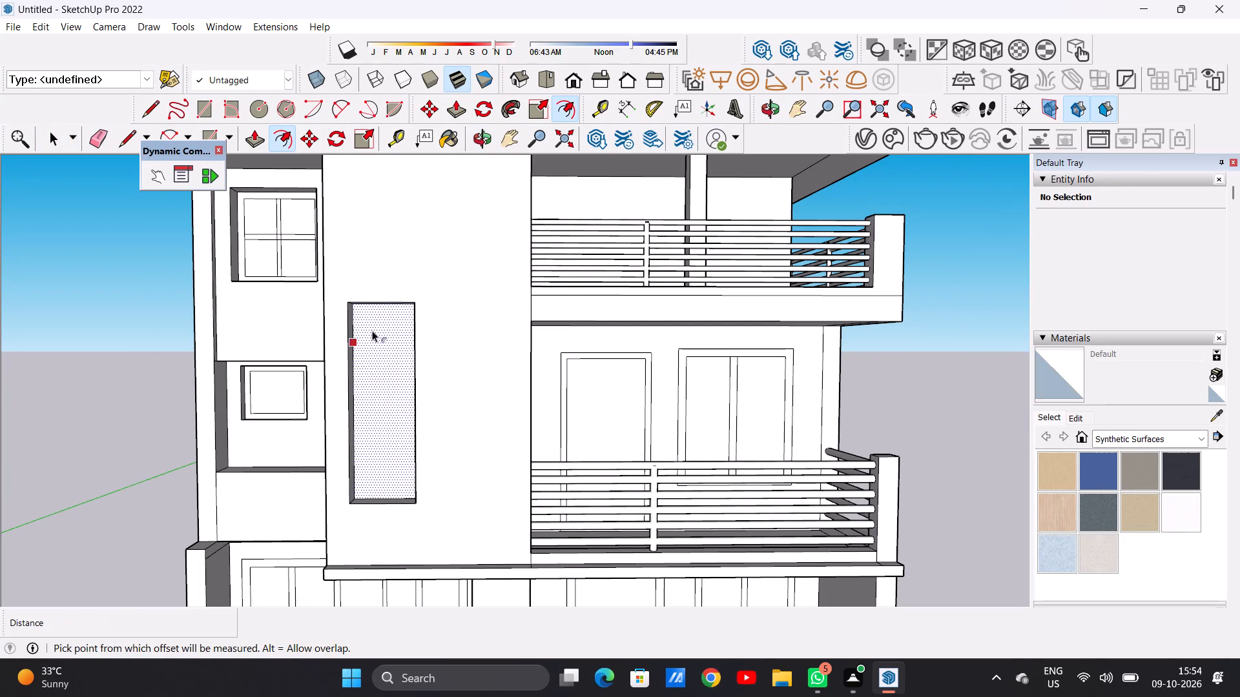
{"action": "left_click", "coordinate": [376, 321]}
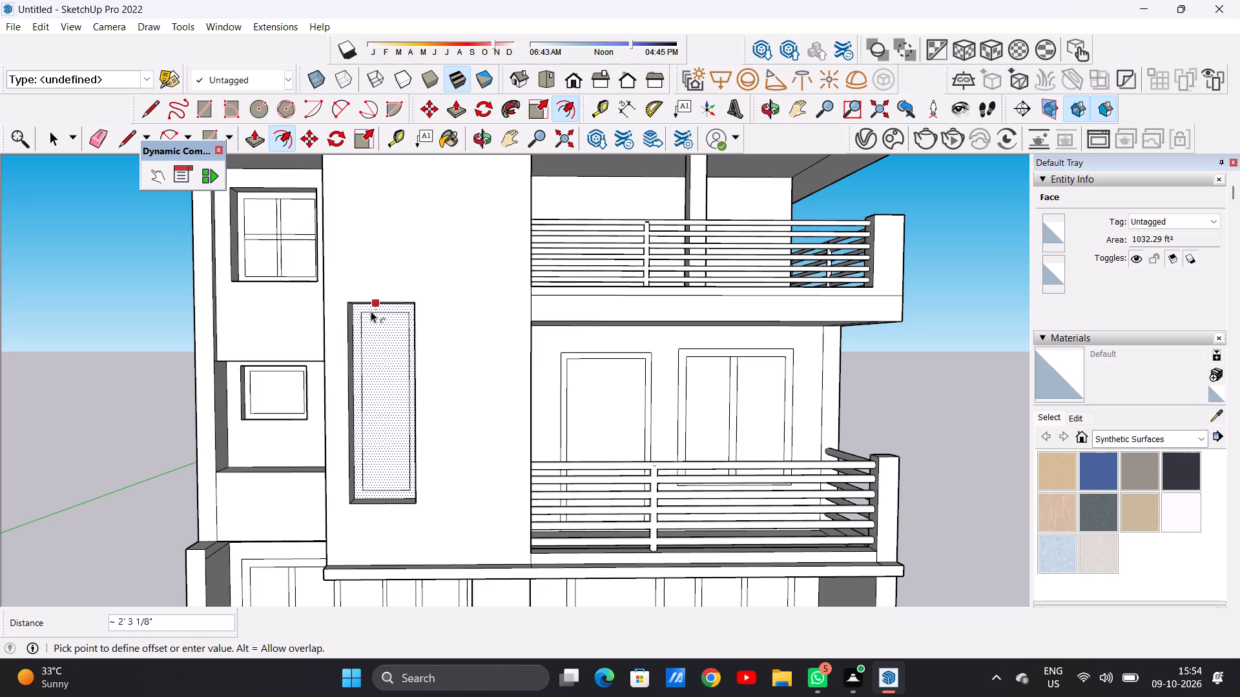
{"action": "left_click", "coordinate": [371, 311]}
{"action": "key", "text": "space"}
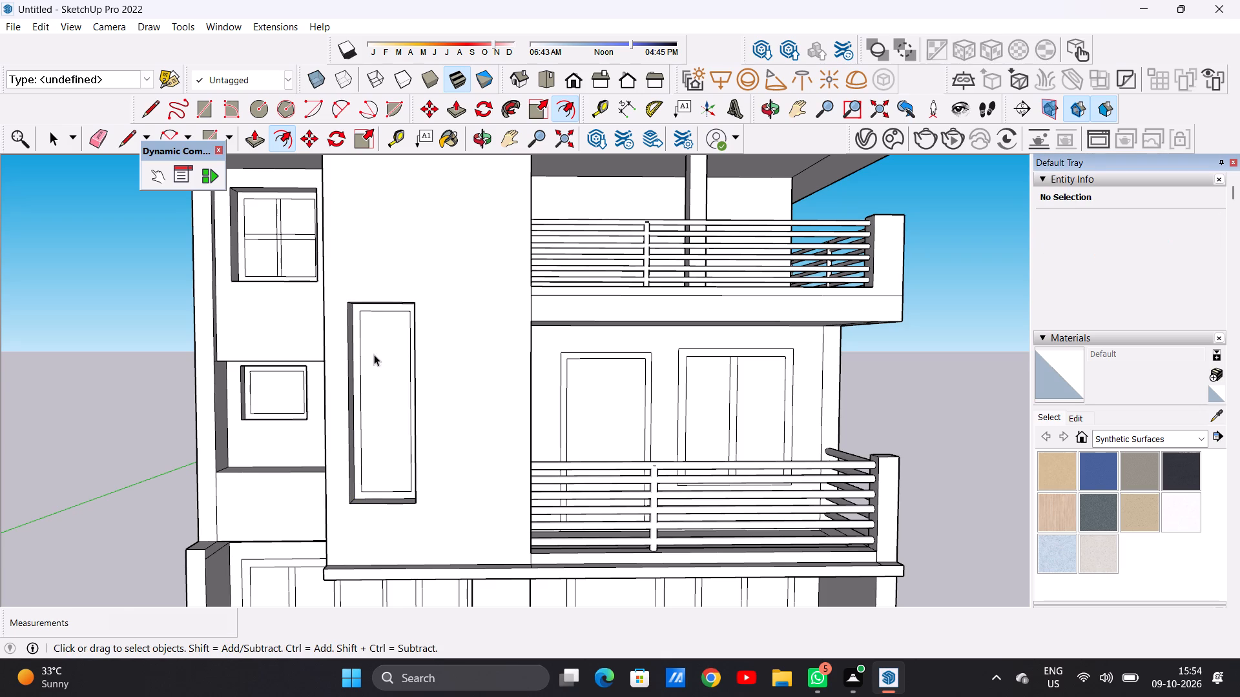
Examine the tall recessed window and the surrounding front facade from different angles.
{"action": "middle_click_drag", "start_coordinate": [373, 359], "coordinate": [437, 362]}
{"action": "middle_click", "coordinate": [423, 376]}
{"action": "middle_click", "coordinate": [418, 379]}
{"action": "middle_click_drag", "start_coordinate": [414, 379], "coordinate": [408, 379]}
{"action": "middle_click", "coordinate": [403, 379]}
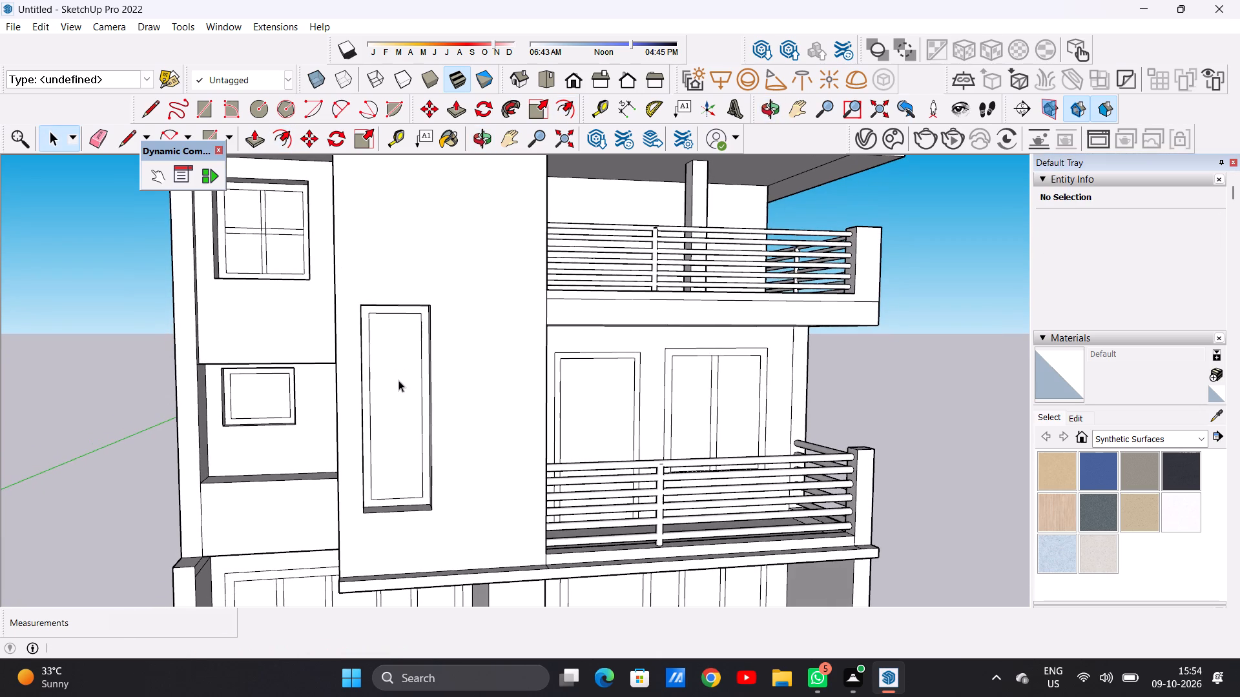
{"action": "scroll", "coordinate": [351, 394], "scroll_direction": "down", "scroll_amount": 1}
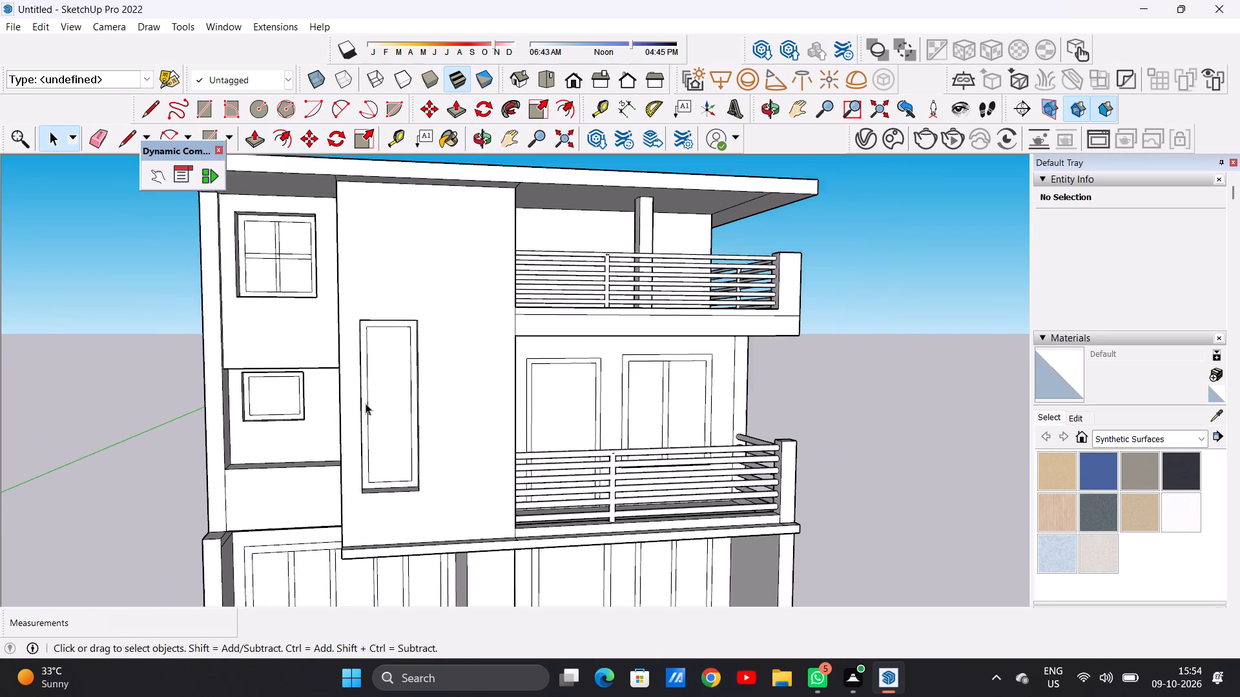
{"action": "scroll", "coordinate": [366, 403], "scroll_direction": "down", "scroll_amount": 2}
{"action": "middle_click_drag", "start_coordinate": [400, 447], "coordinate": [400, 507]}
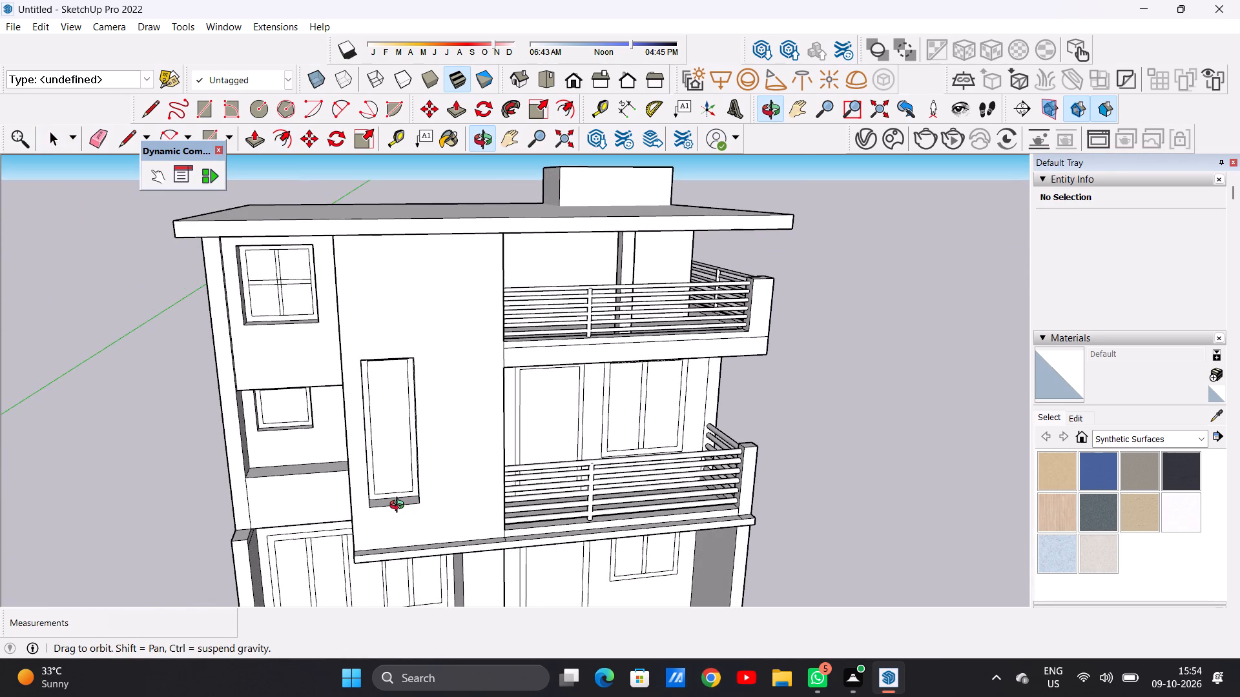
{"action": "middle_click_drag", "start_coordinate": [400, 507], "coordinate": [392, 507]}
Draw a circle of about 10 3/16" radius on the tall recess's sill, near the end farthest from the balconies.
{"action": "scroll", "coordinate": [392, 507], "scroll_direction": "up", "scroll_amount": 6}
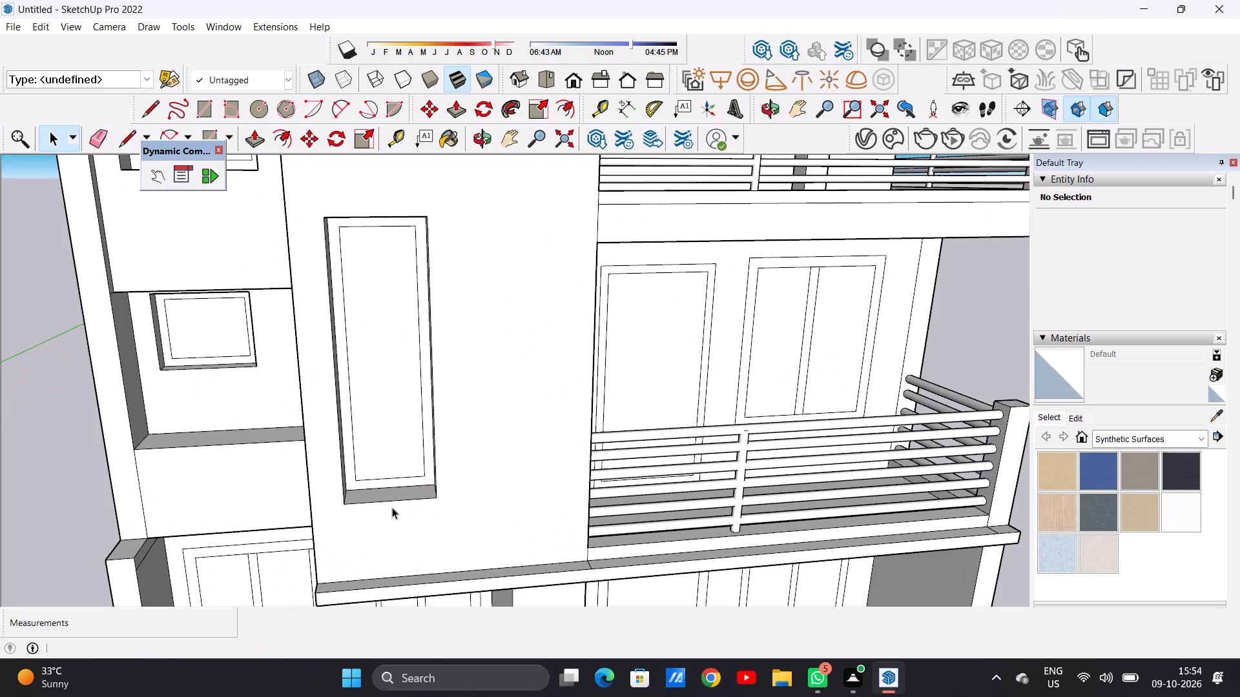
{"action": "middle_click_drag", "start_coordinate": [408, 501], "coordinate": [403, 520]}
{"action": "scroll", "coordinate": [404, 498], "scroll_direction": "up", "scroll_amount": 6}
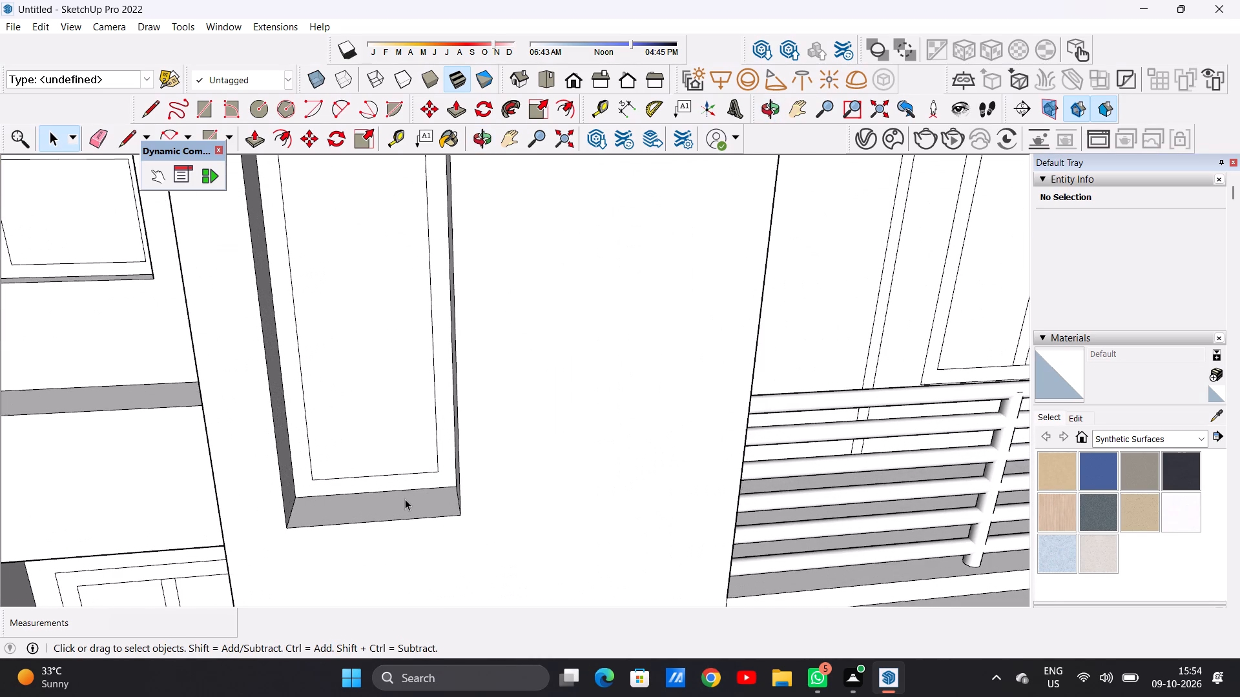
{"action": "key", "text": "c"}
{"action": "scroll", "coordinate": [342, 561], "scroll_direction": "up", "scroll_amount": 3}
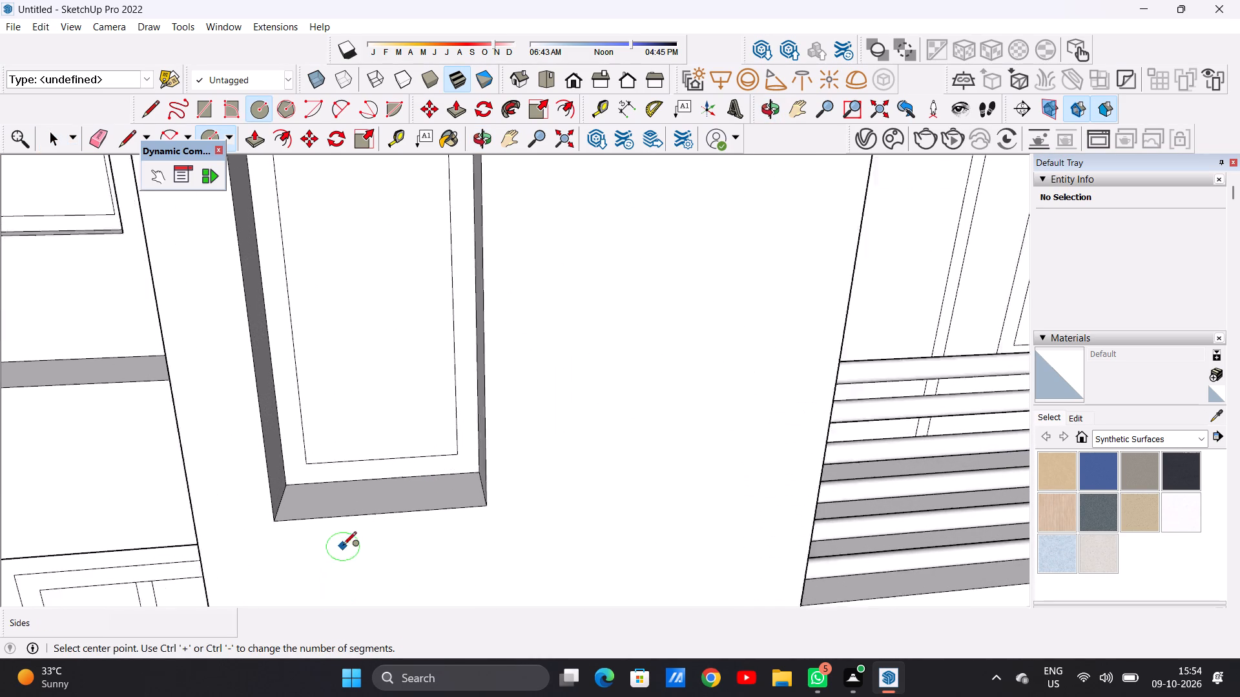
{"action": "middle_click_drag", "start_coordinate": [318, 523], "coordinate": [295, 572]}
{"action": "scroll", "coordinate": [291, 520], "scroll_direction": "up", "scroll_amount": 4}
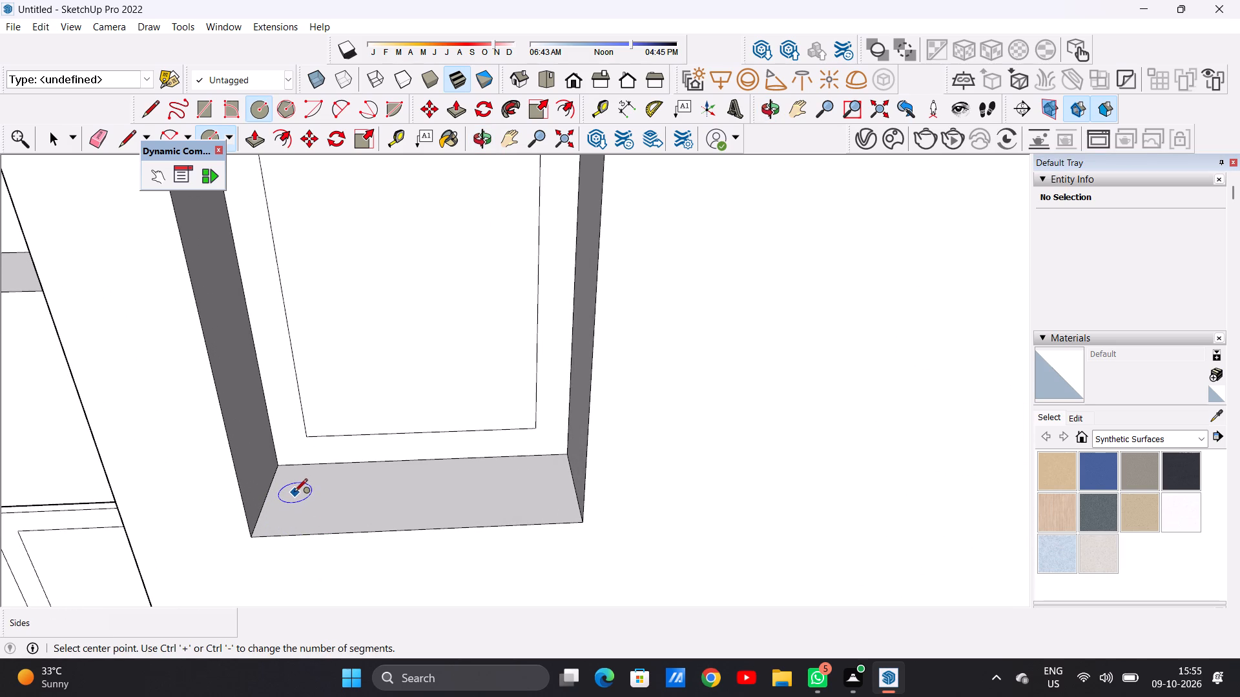
{"action": "left_click", "coordinate": [293, 495]}
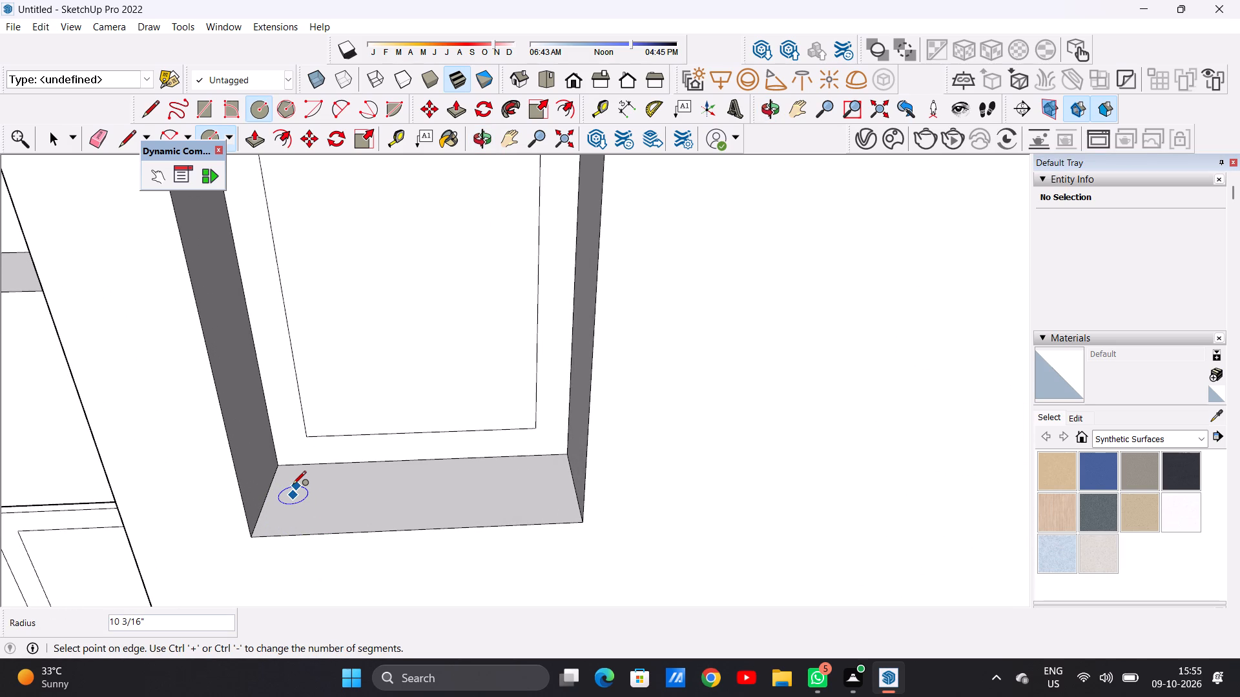
{"action": "left_click", "coordinate": [293, 485]}
{"action": "key", "text": "space"}
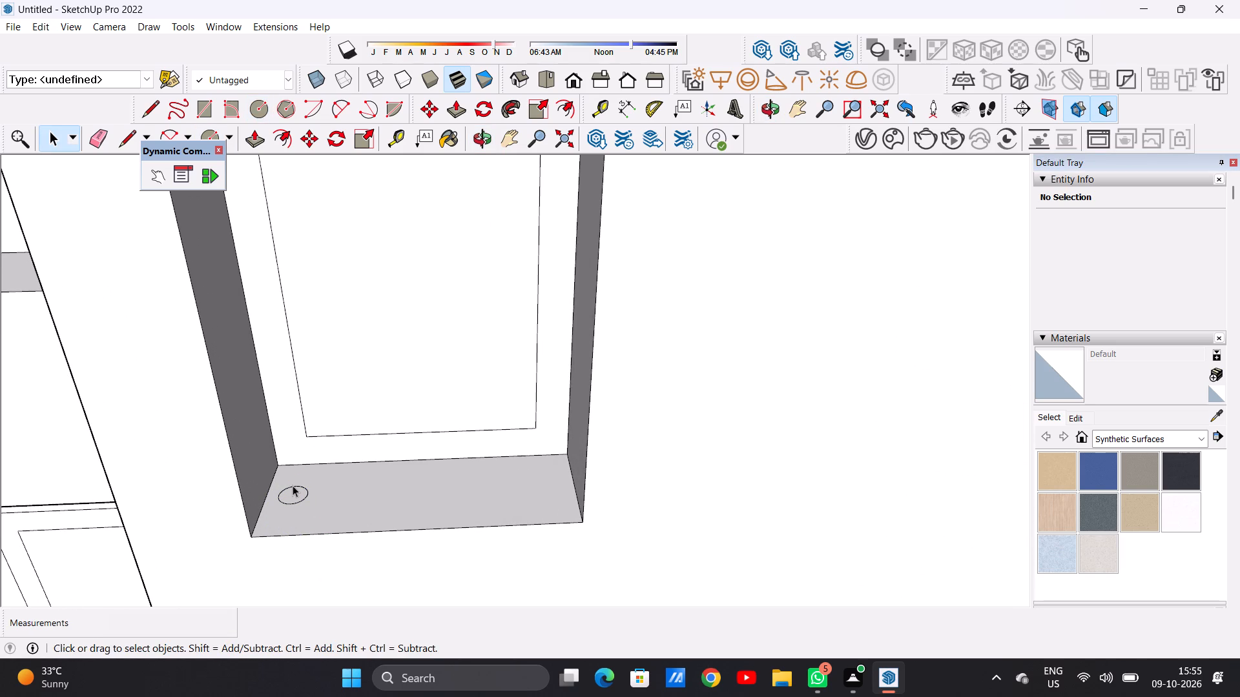
Copy the sill circle about 15' 1 7/16" along the sill to its balcony-side end.
{"action": "scroll", "coordinate": [293, 485], "scroll_direction": "down", "scroll_amount": 5}
{"action": "middle_click_drag", "start_coordinate": [321, 474], "coordinate": [302, 561]}
{"action": "scroll", "coordinate": [305, 519], "scroll_direction": "up", "scroll_amount": 6}
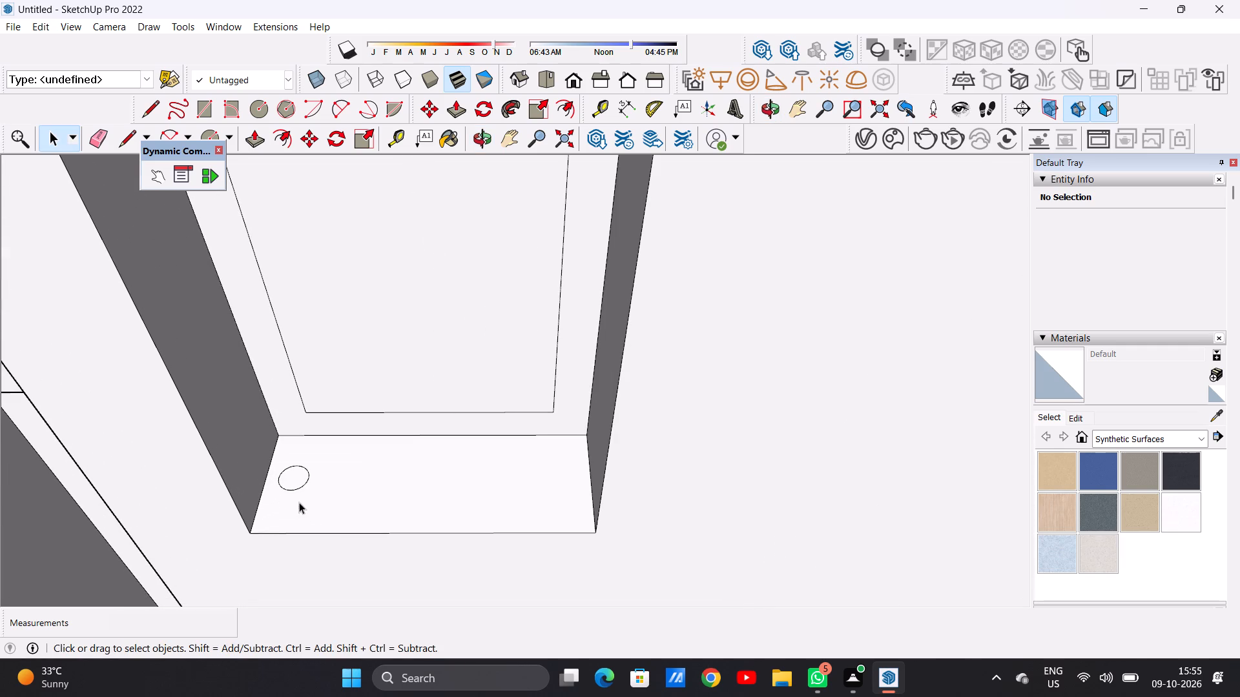
{"action": "double_click", "coordinate": [292, 483]}
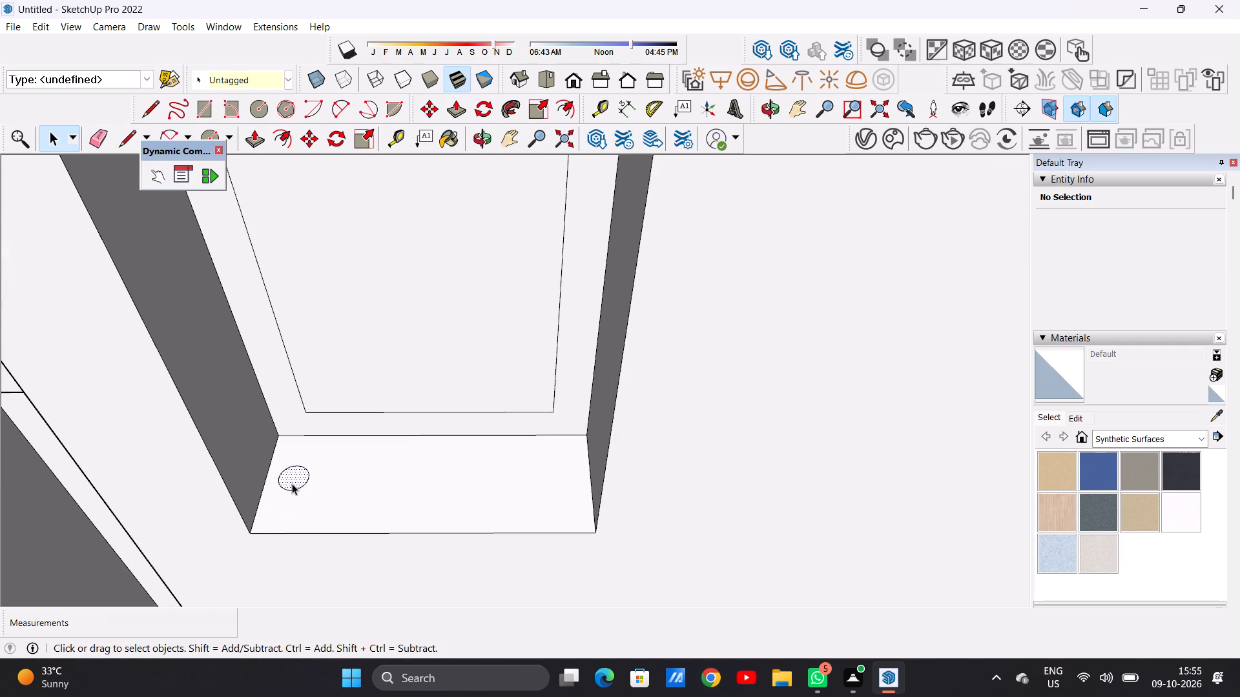
{"action": "key", "text": "m"}
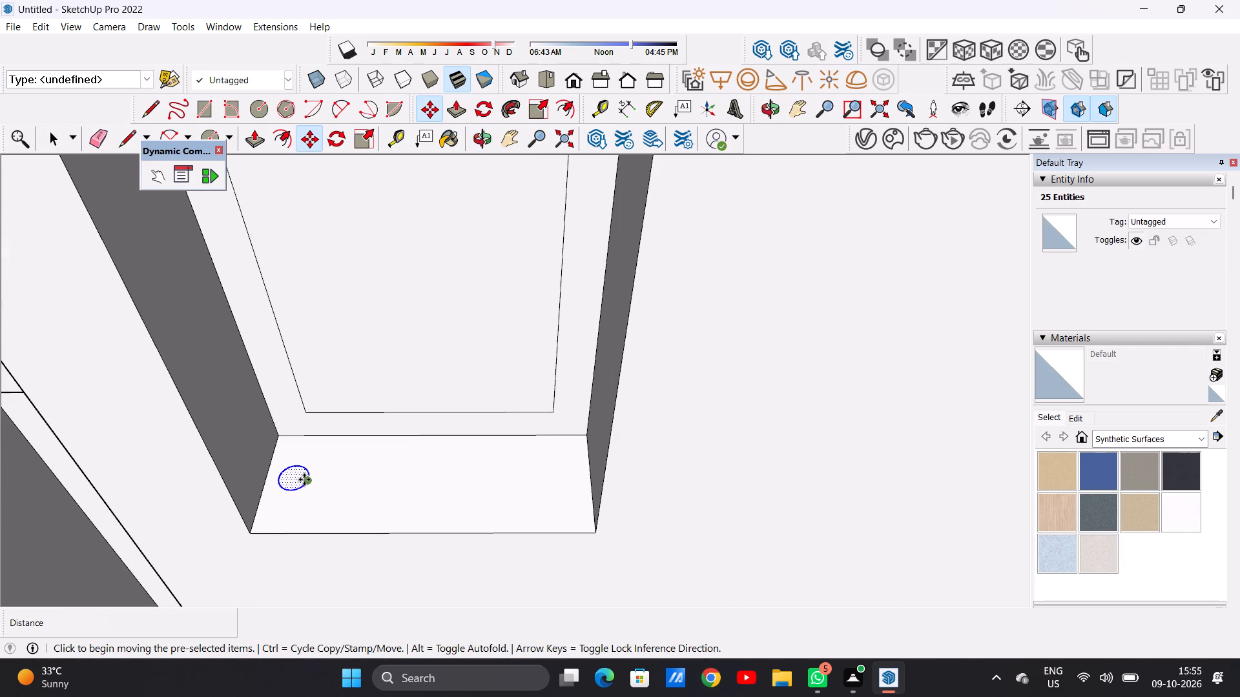
{"action": "left_click", "coordinate": [304, 480]}
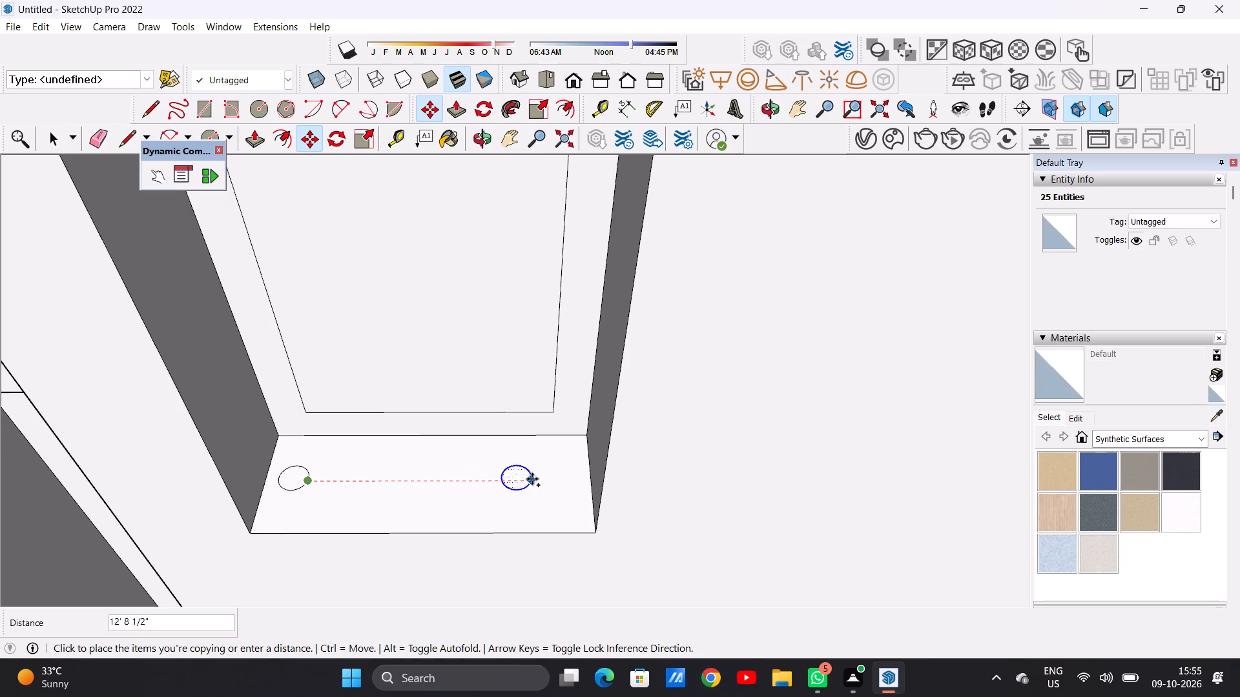
{"action": "left_click", "coordinate": [575, 480]}
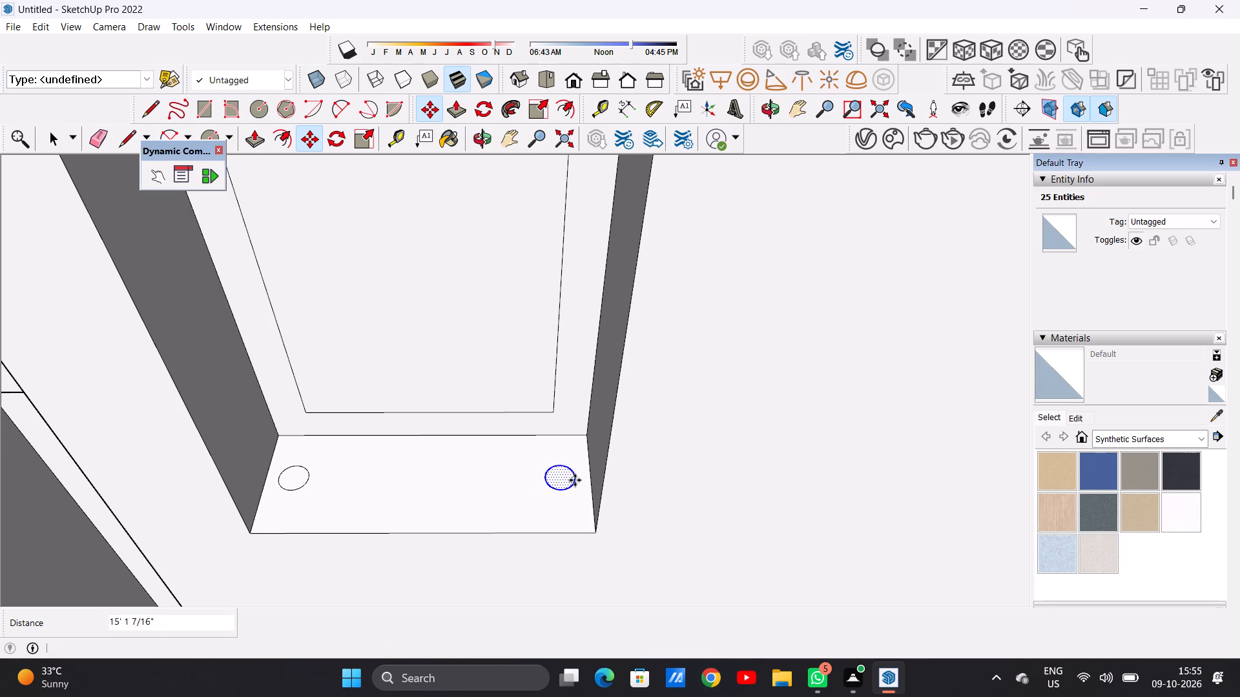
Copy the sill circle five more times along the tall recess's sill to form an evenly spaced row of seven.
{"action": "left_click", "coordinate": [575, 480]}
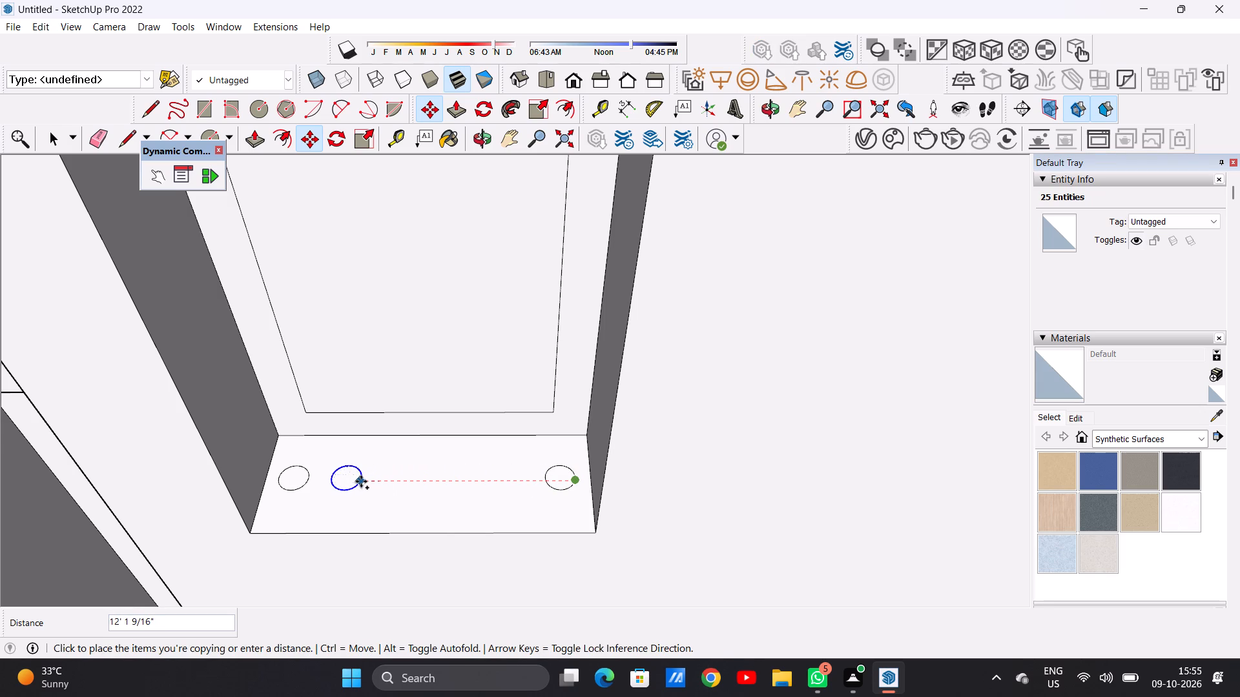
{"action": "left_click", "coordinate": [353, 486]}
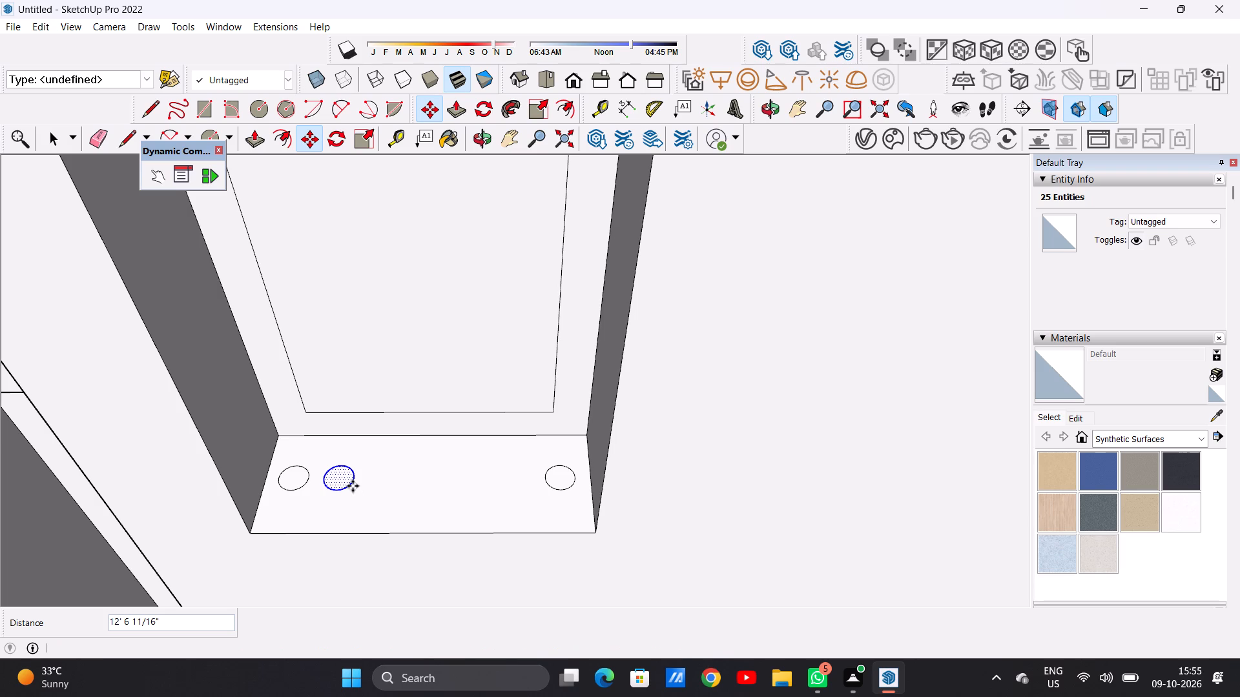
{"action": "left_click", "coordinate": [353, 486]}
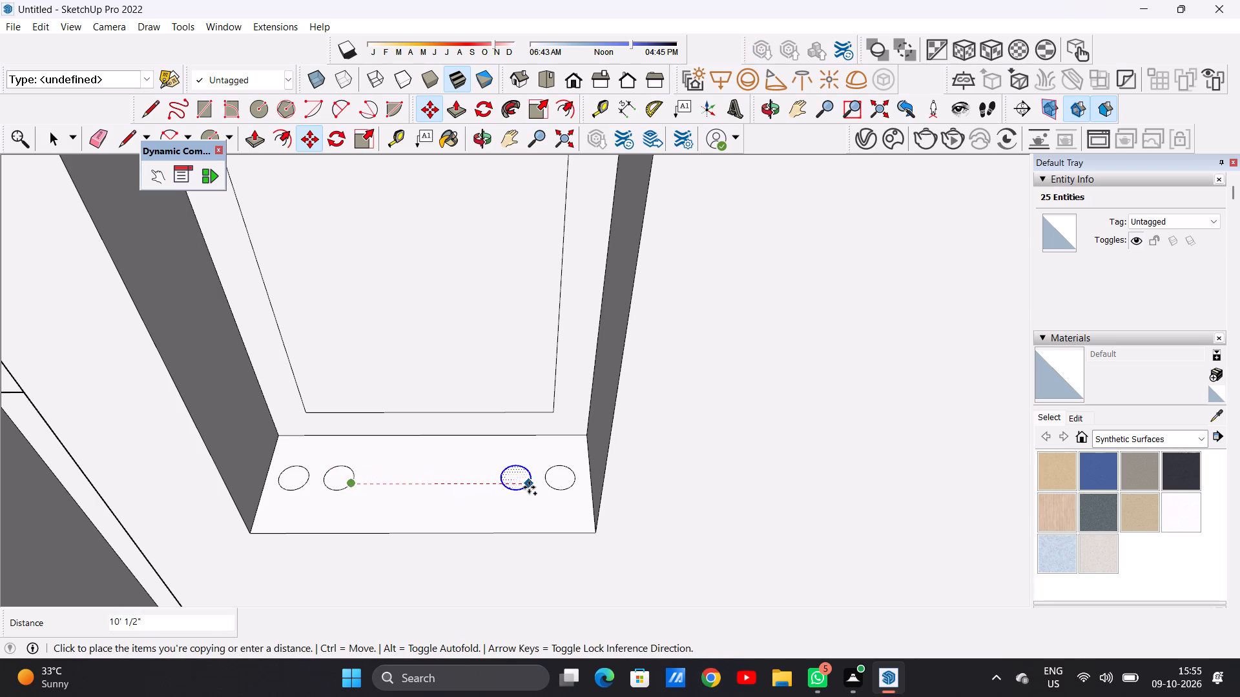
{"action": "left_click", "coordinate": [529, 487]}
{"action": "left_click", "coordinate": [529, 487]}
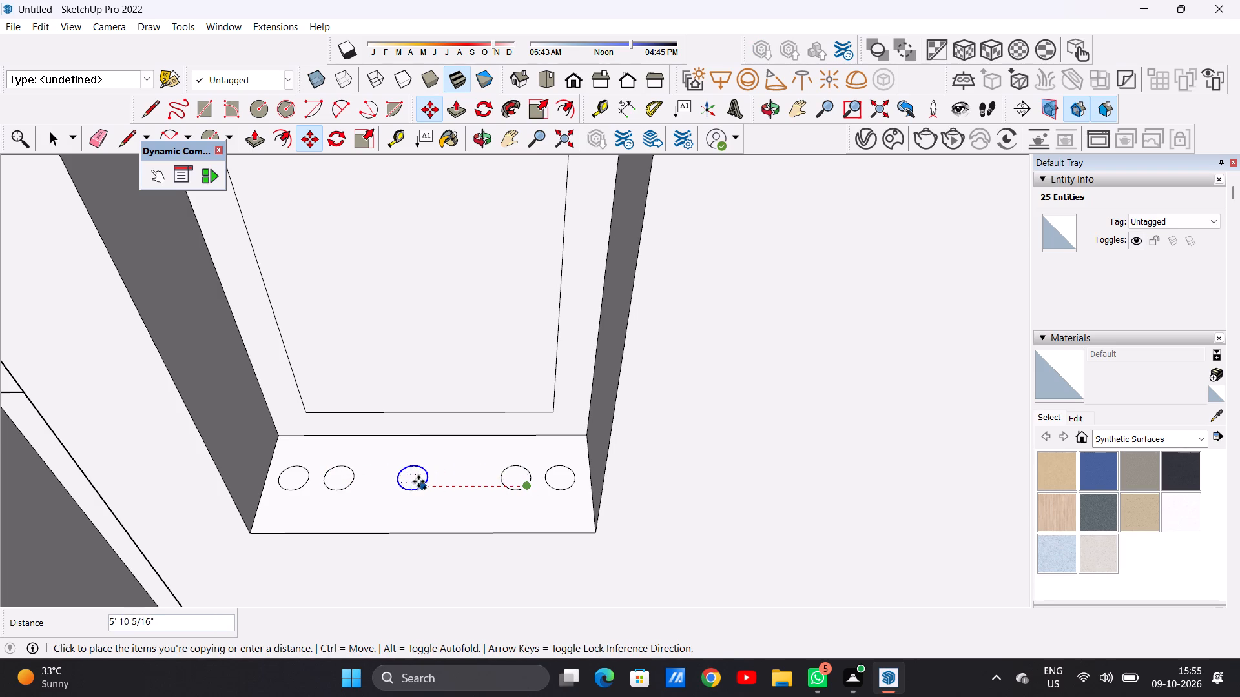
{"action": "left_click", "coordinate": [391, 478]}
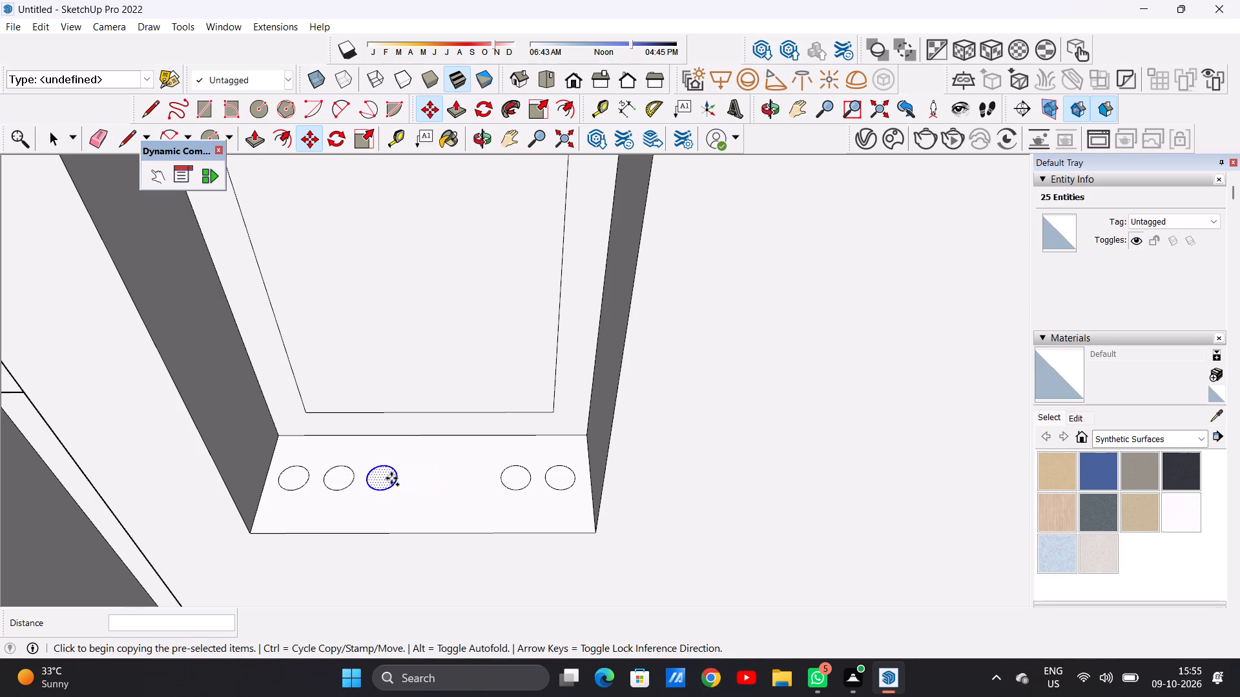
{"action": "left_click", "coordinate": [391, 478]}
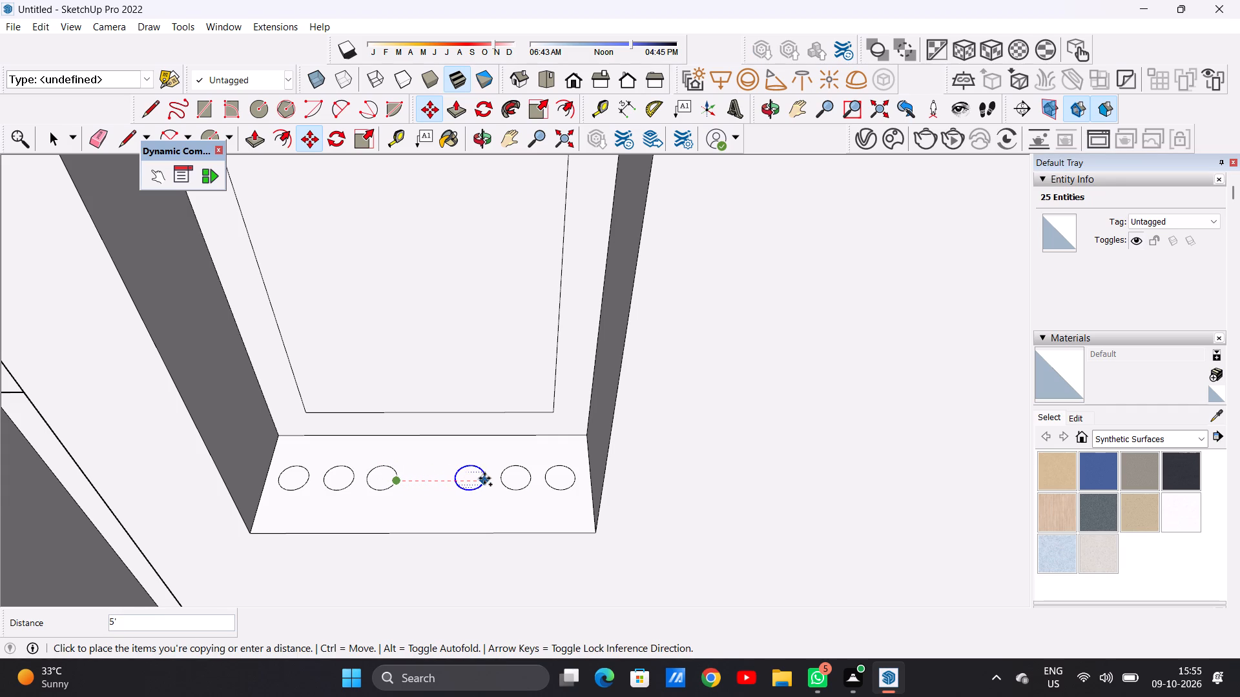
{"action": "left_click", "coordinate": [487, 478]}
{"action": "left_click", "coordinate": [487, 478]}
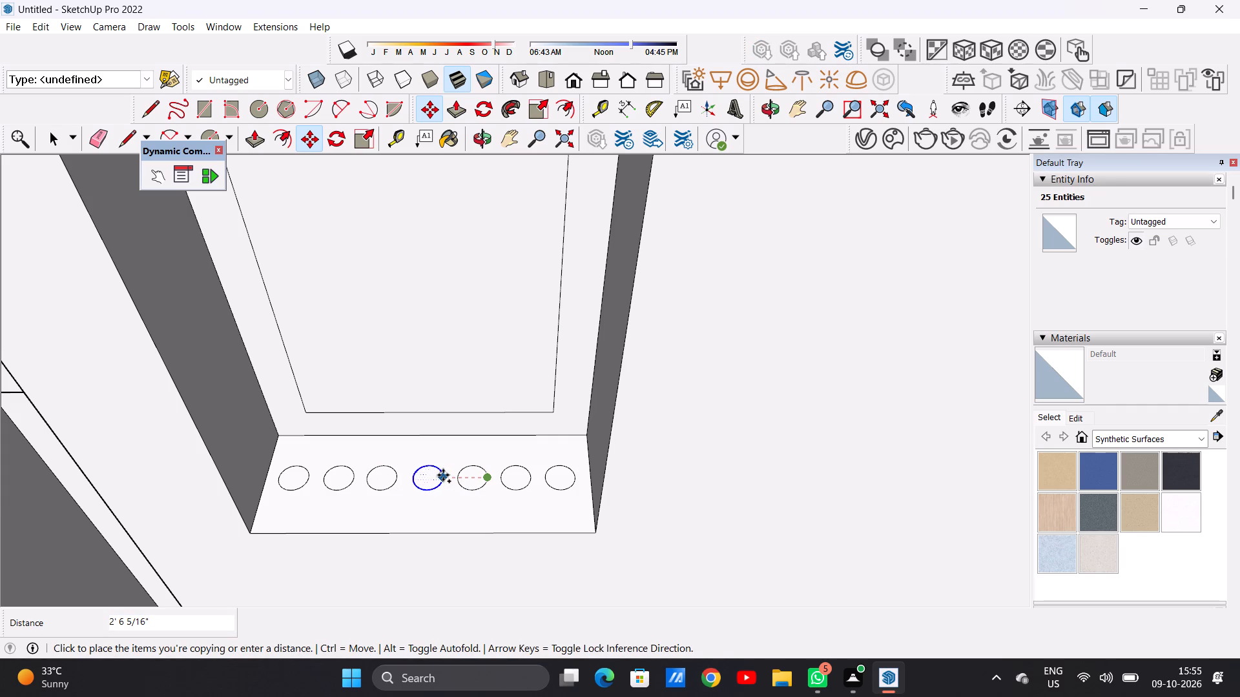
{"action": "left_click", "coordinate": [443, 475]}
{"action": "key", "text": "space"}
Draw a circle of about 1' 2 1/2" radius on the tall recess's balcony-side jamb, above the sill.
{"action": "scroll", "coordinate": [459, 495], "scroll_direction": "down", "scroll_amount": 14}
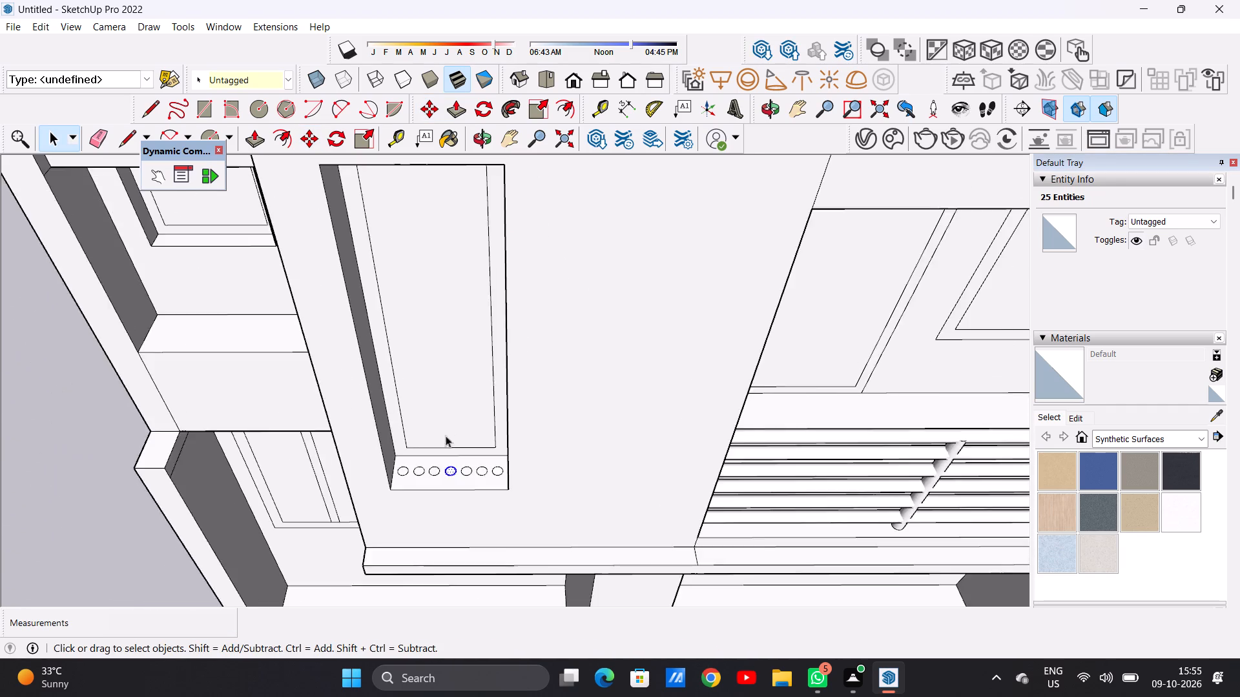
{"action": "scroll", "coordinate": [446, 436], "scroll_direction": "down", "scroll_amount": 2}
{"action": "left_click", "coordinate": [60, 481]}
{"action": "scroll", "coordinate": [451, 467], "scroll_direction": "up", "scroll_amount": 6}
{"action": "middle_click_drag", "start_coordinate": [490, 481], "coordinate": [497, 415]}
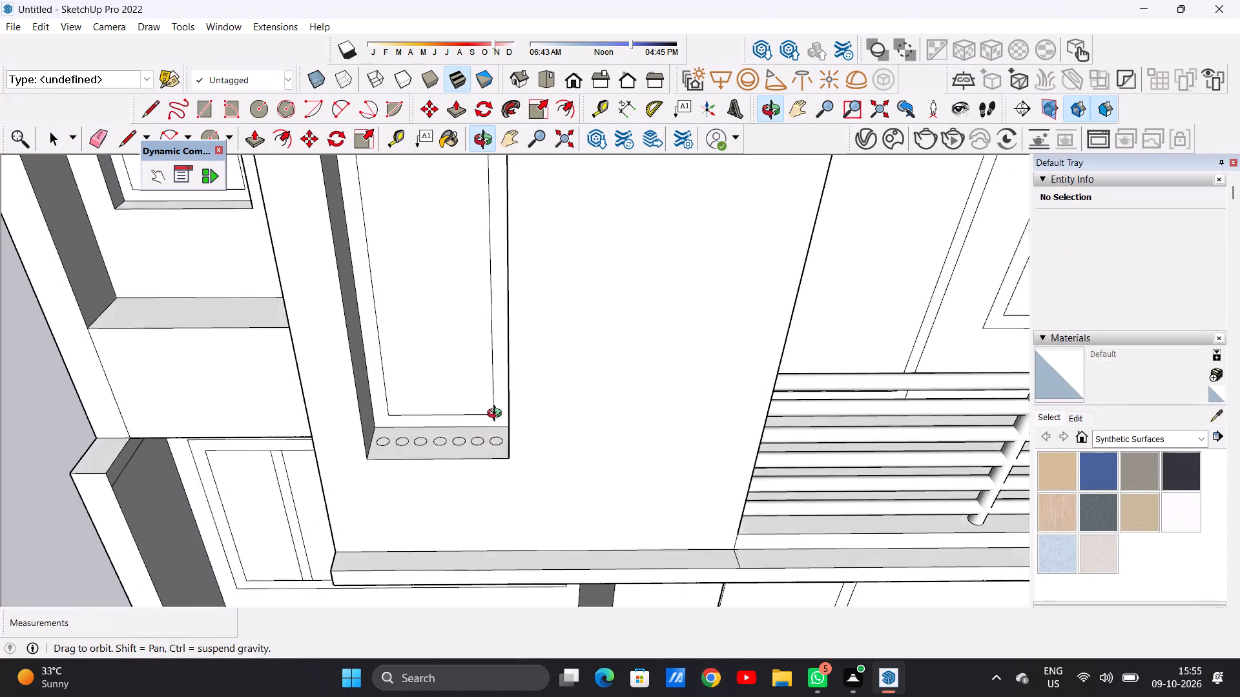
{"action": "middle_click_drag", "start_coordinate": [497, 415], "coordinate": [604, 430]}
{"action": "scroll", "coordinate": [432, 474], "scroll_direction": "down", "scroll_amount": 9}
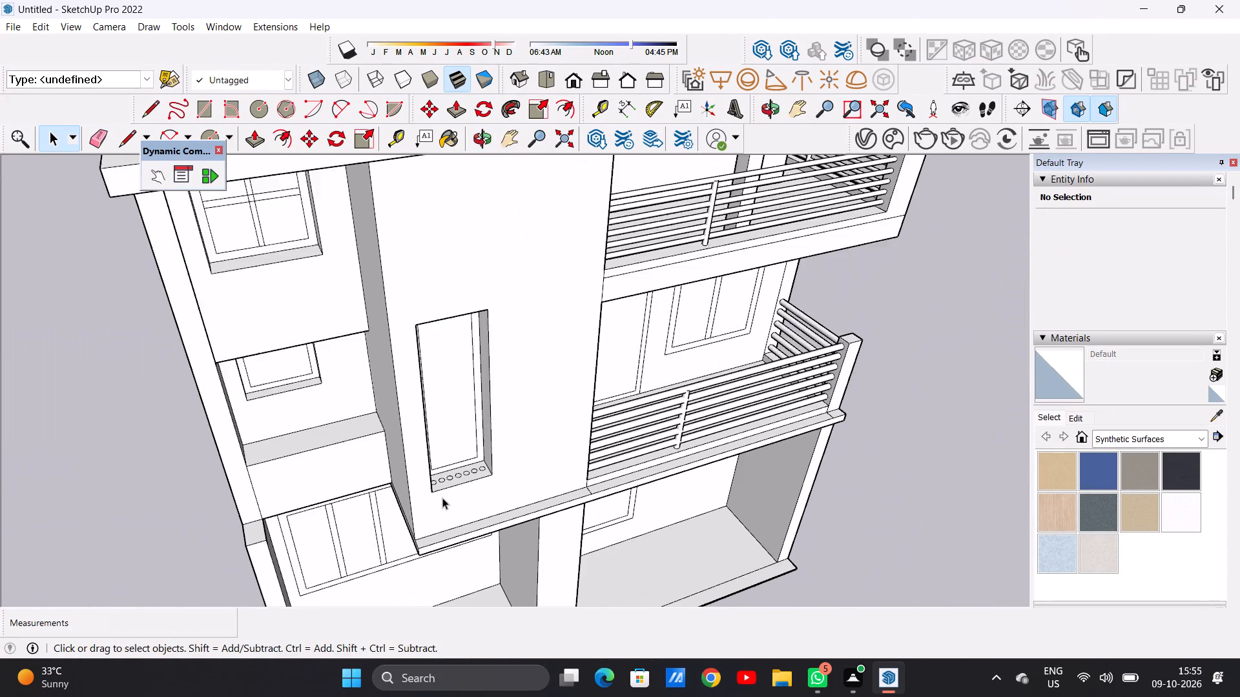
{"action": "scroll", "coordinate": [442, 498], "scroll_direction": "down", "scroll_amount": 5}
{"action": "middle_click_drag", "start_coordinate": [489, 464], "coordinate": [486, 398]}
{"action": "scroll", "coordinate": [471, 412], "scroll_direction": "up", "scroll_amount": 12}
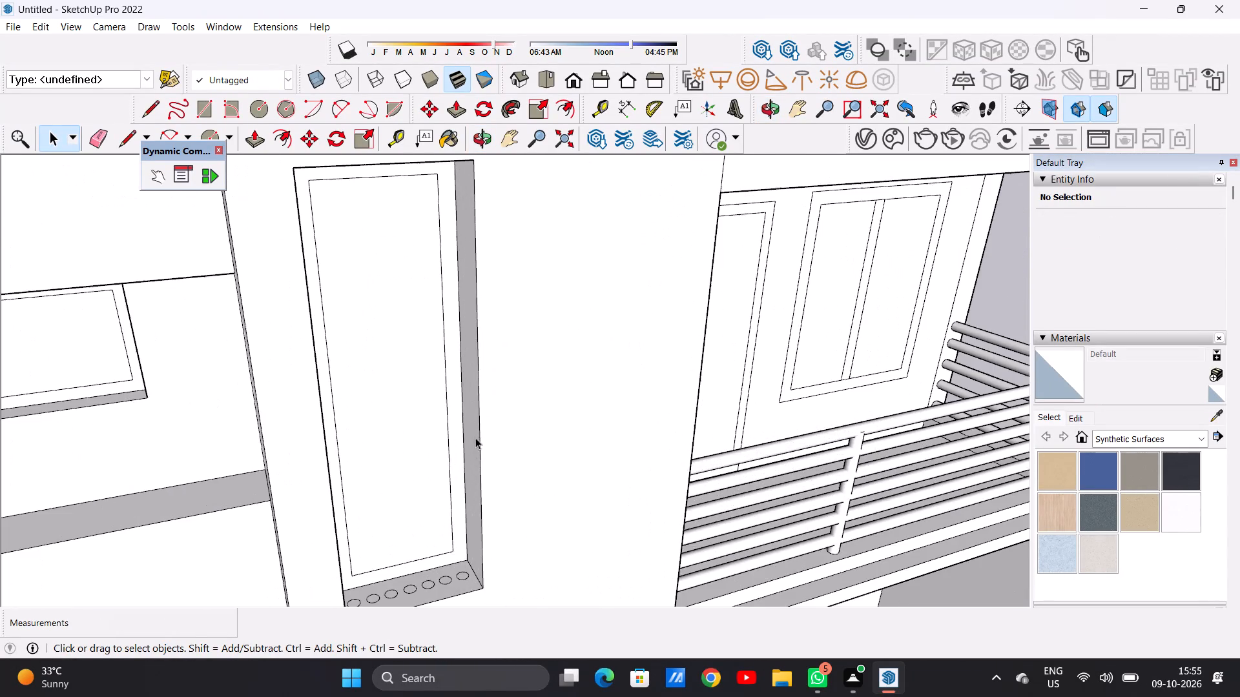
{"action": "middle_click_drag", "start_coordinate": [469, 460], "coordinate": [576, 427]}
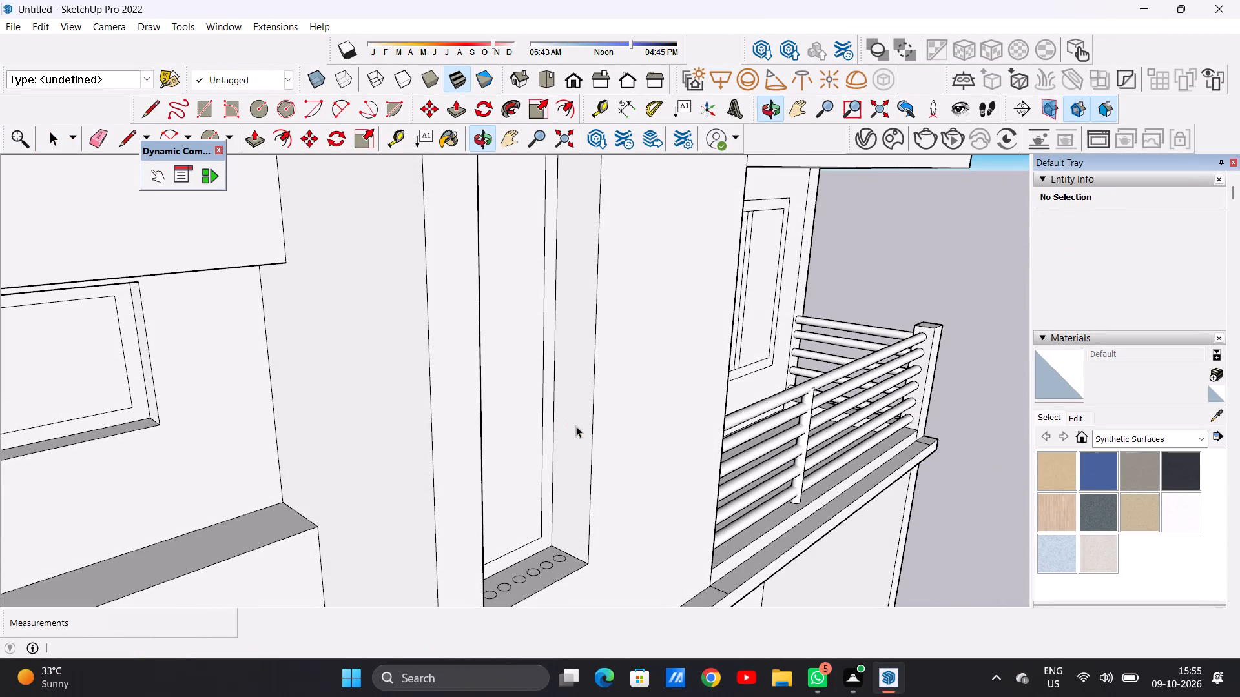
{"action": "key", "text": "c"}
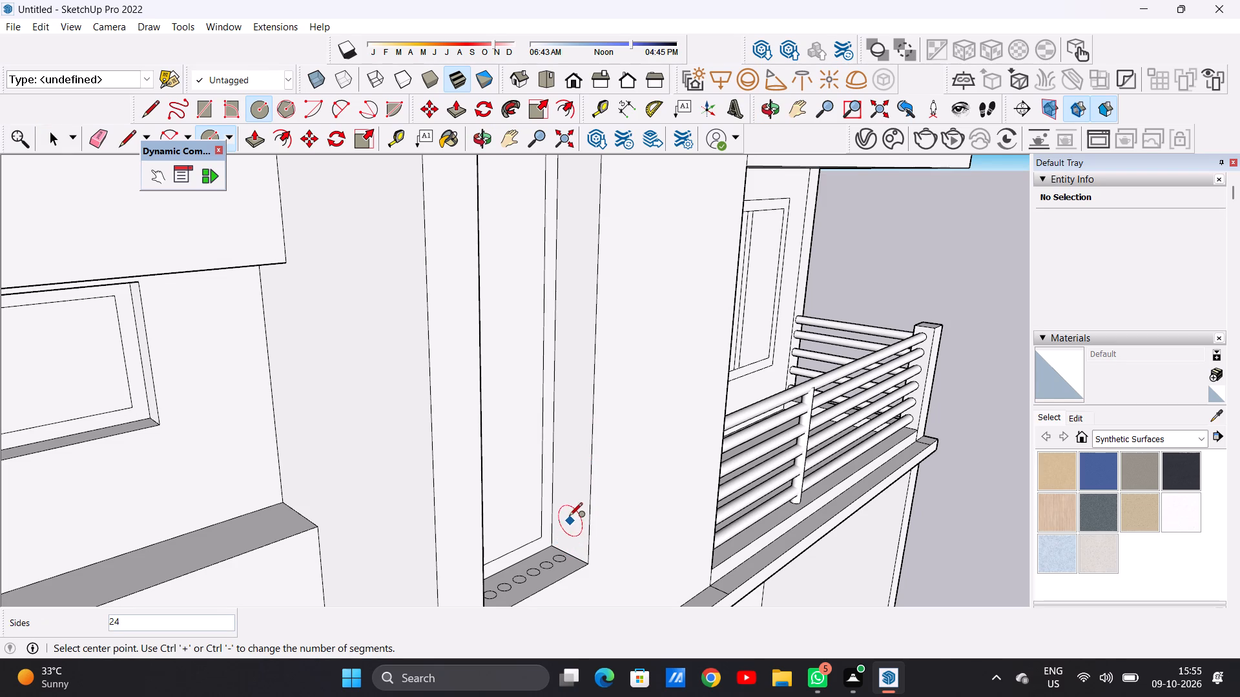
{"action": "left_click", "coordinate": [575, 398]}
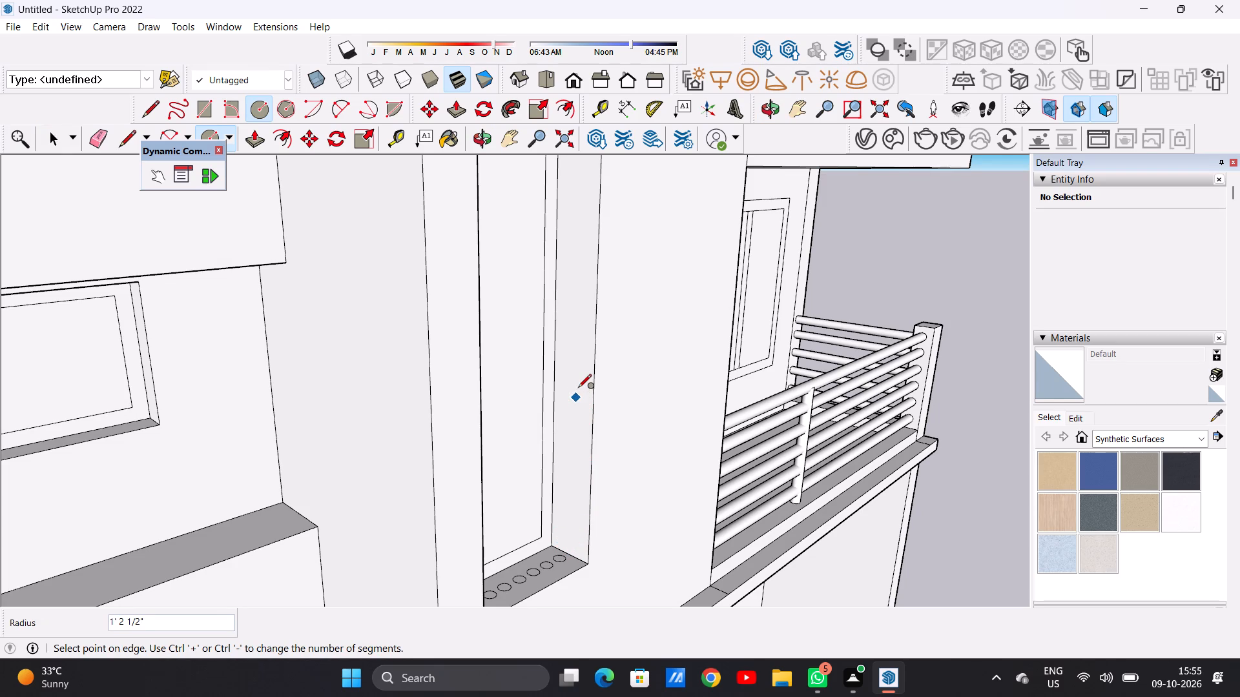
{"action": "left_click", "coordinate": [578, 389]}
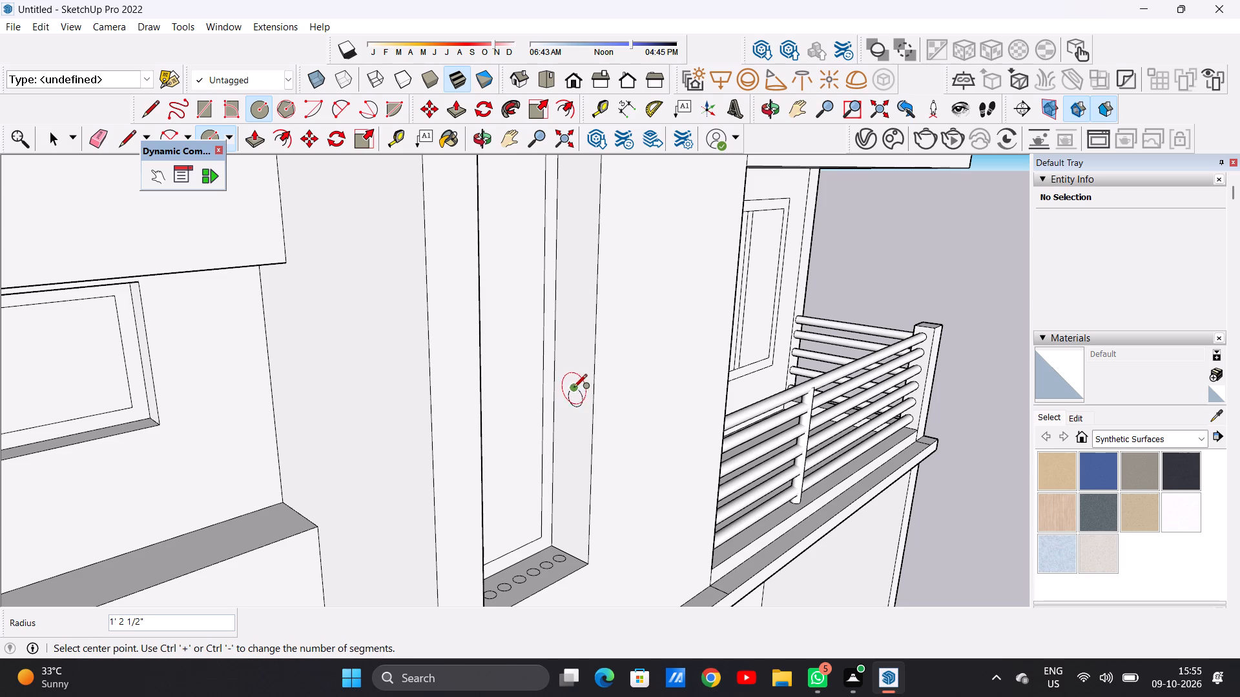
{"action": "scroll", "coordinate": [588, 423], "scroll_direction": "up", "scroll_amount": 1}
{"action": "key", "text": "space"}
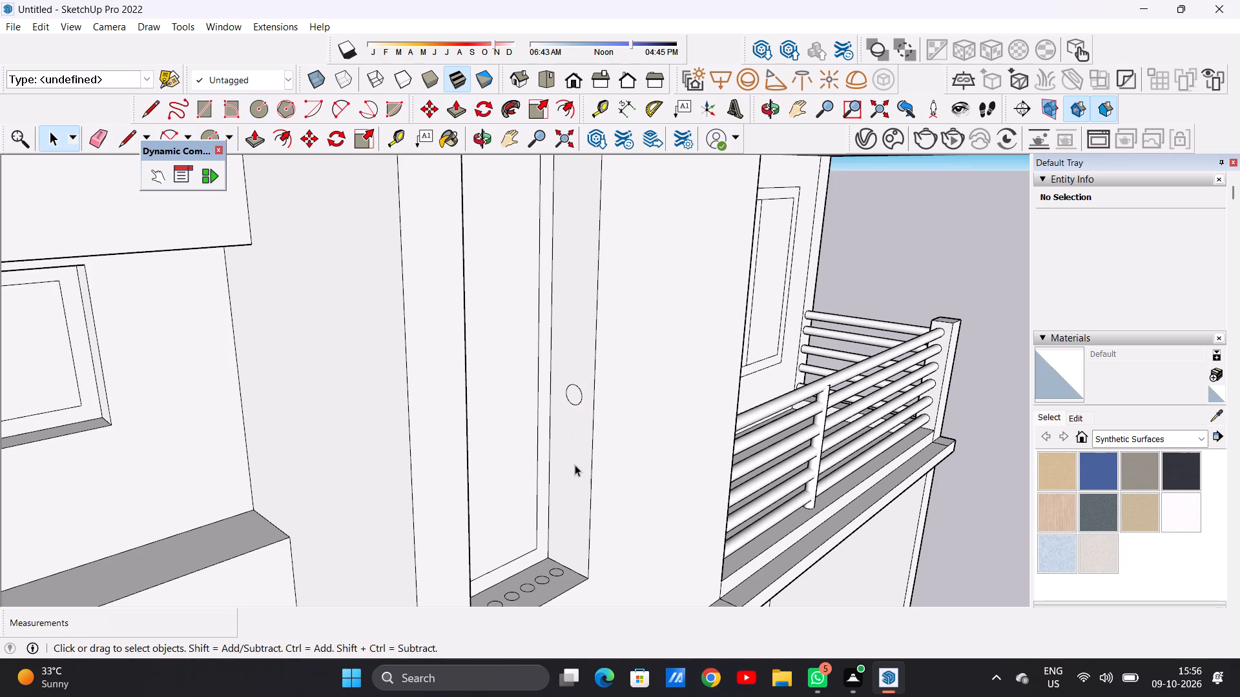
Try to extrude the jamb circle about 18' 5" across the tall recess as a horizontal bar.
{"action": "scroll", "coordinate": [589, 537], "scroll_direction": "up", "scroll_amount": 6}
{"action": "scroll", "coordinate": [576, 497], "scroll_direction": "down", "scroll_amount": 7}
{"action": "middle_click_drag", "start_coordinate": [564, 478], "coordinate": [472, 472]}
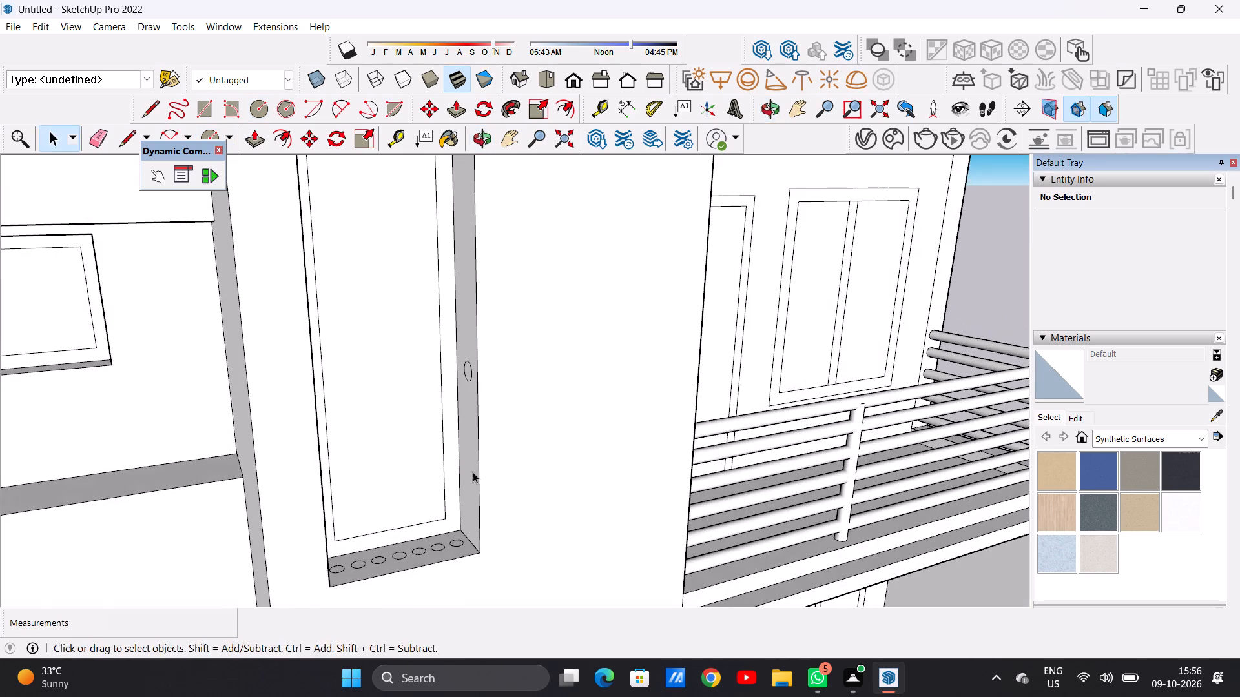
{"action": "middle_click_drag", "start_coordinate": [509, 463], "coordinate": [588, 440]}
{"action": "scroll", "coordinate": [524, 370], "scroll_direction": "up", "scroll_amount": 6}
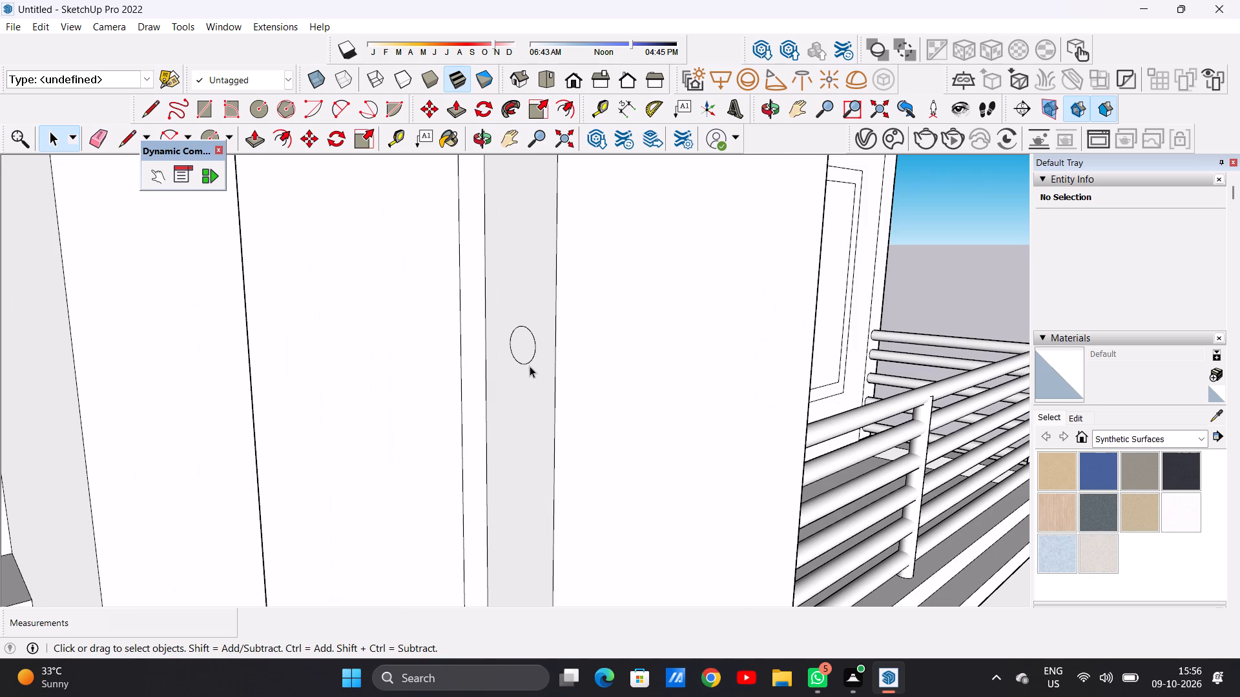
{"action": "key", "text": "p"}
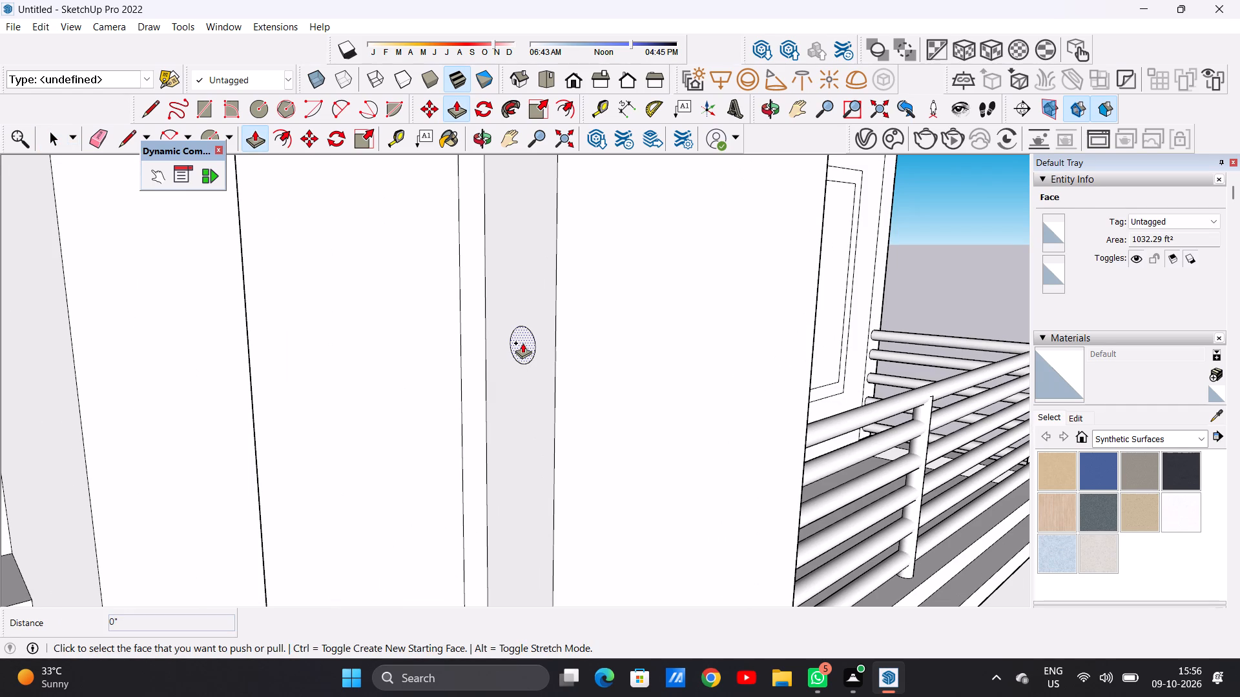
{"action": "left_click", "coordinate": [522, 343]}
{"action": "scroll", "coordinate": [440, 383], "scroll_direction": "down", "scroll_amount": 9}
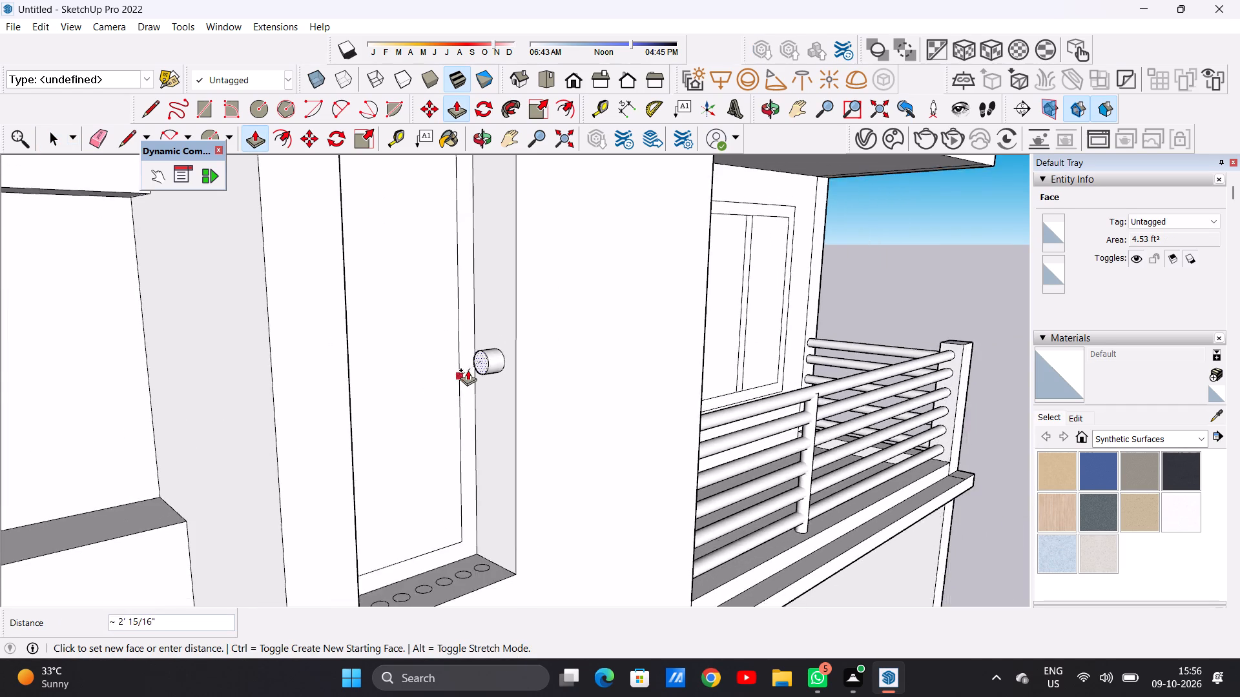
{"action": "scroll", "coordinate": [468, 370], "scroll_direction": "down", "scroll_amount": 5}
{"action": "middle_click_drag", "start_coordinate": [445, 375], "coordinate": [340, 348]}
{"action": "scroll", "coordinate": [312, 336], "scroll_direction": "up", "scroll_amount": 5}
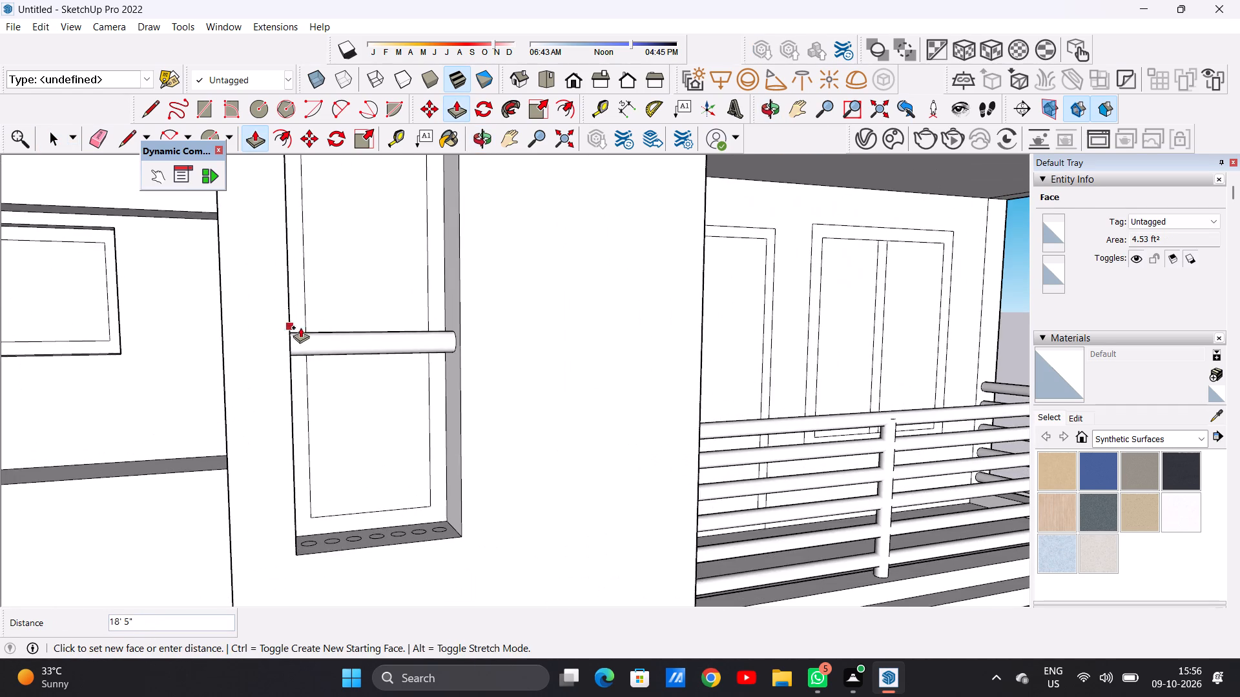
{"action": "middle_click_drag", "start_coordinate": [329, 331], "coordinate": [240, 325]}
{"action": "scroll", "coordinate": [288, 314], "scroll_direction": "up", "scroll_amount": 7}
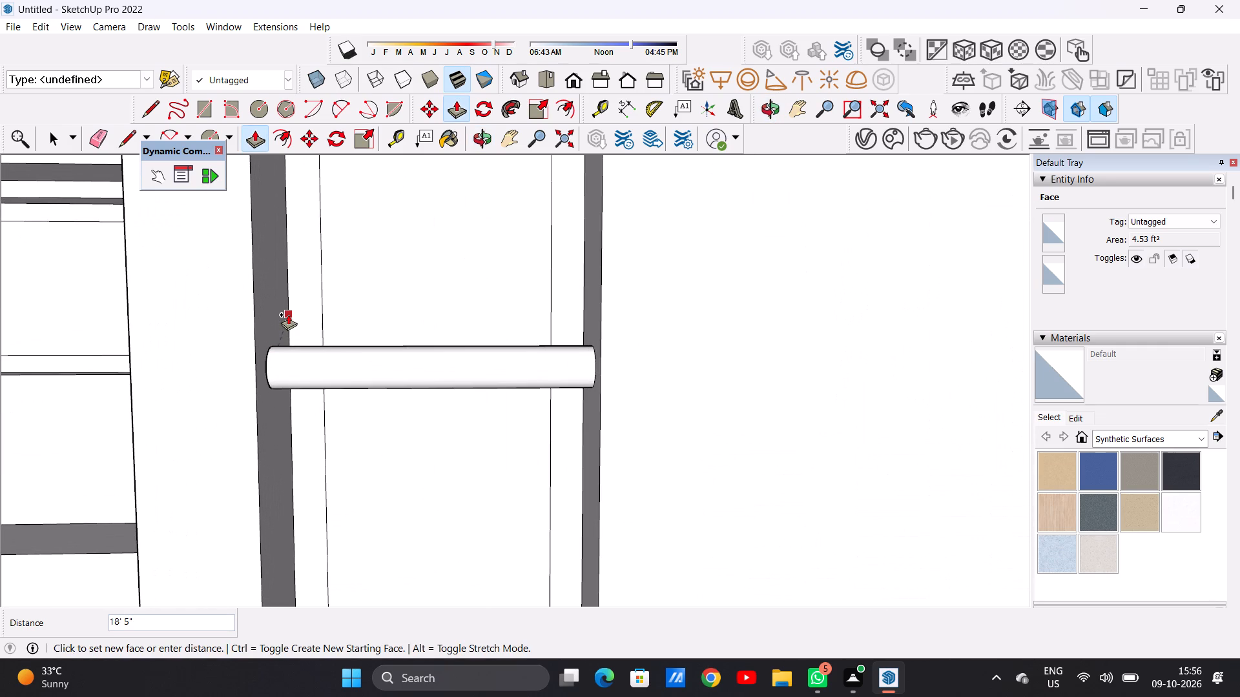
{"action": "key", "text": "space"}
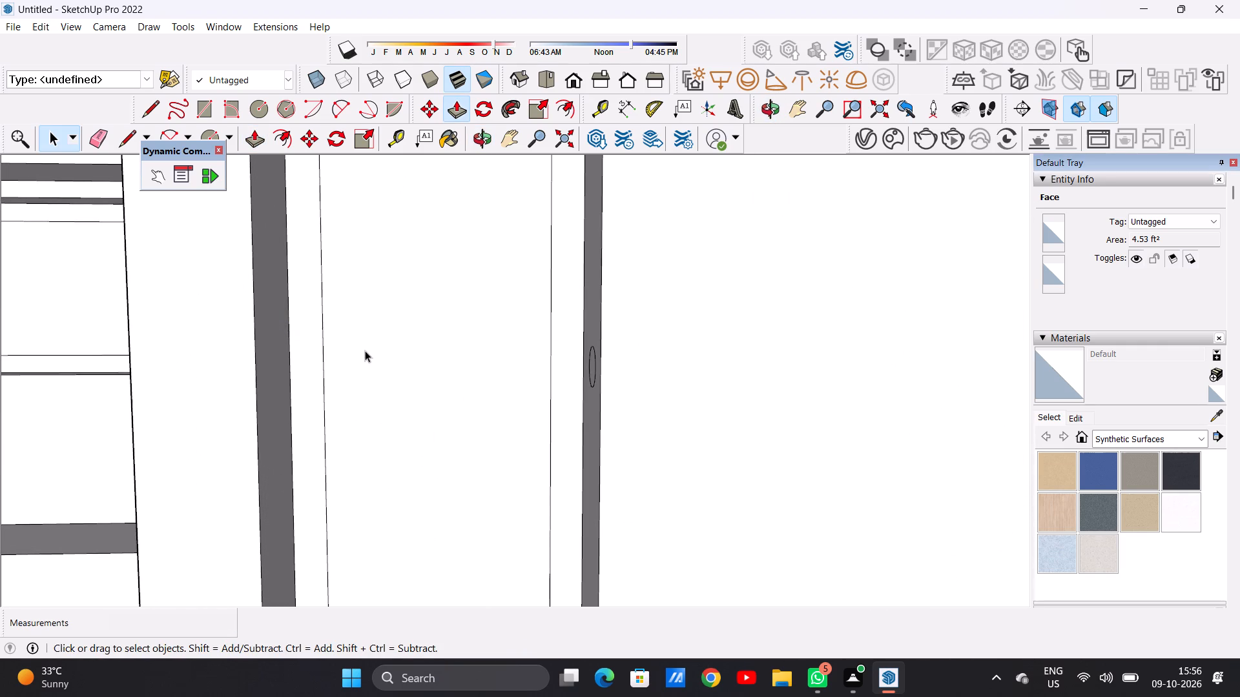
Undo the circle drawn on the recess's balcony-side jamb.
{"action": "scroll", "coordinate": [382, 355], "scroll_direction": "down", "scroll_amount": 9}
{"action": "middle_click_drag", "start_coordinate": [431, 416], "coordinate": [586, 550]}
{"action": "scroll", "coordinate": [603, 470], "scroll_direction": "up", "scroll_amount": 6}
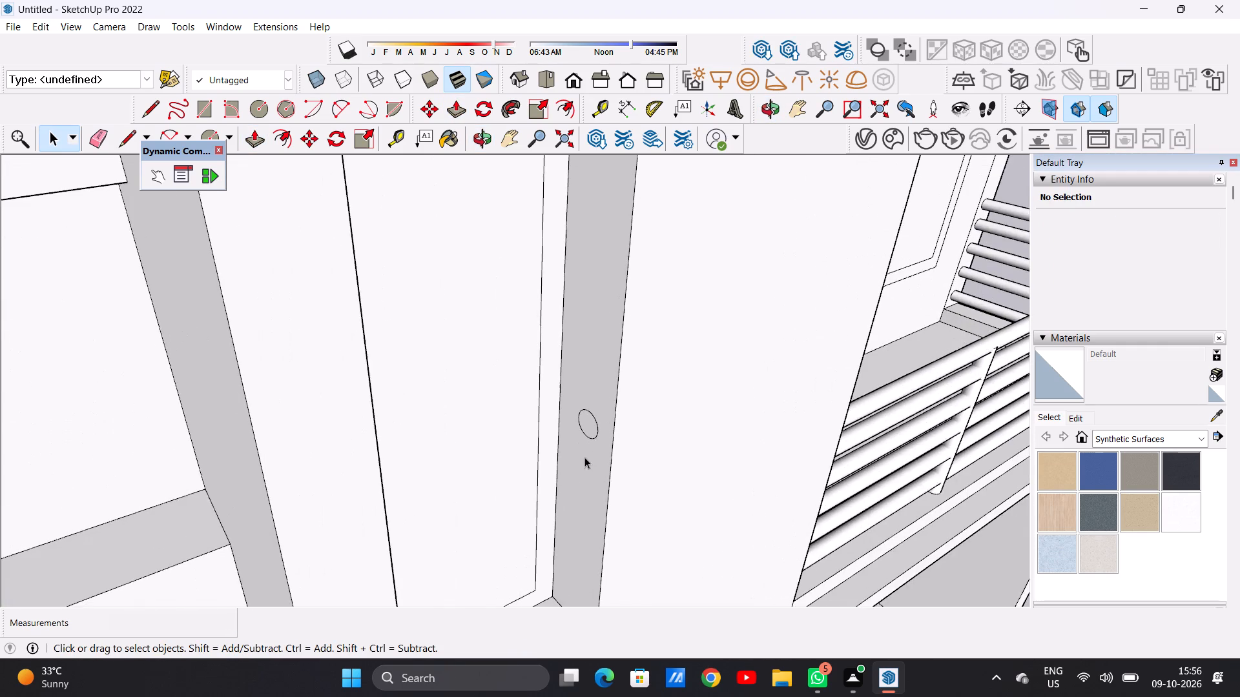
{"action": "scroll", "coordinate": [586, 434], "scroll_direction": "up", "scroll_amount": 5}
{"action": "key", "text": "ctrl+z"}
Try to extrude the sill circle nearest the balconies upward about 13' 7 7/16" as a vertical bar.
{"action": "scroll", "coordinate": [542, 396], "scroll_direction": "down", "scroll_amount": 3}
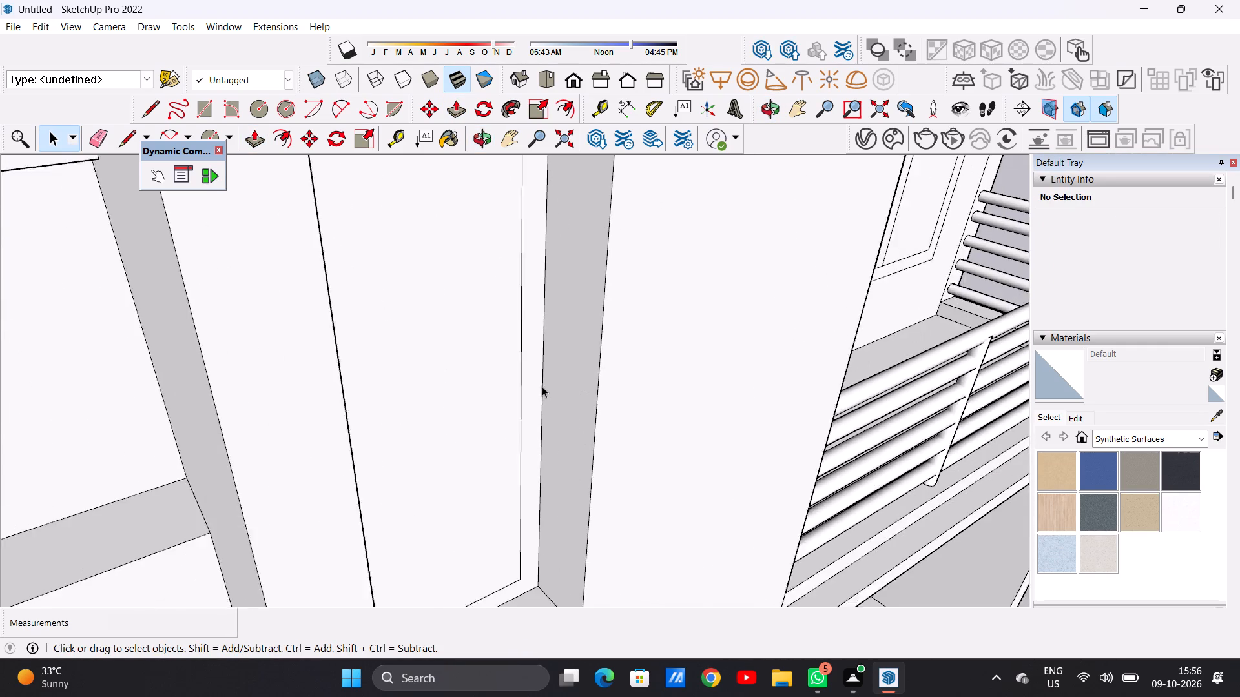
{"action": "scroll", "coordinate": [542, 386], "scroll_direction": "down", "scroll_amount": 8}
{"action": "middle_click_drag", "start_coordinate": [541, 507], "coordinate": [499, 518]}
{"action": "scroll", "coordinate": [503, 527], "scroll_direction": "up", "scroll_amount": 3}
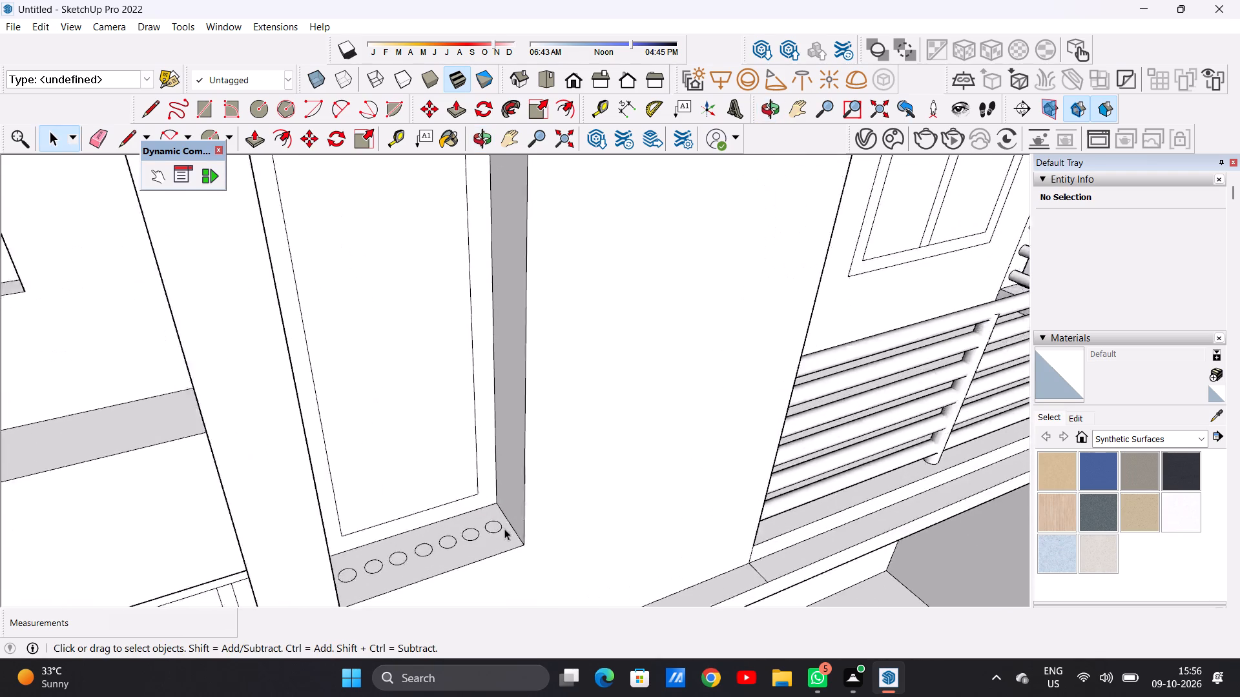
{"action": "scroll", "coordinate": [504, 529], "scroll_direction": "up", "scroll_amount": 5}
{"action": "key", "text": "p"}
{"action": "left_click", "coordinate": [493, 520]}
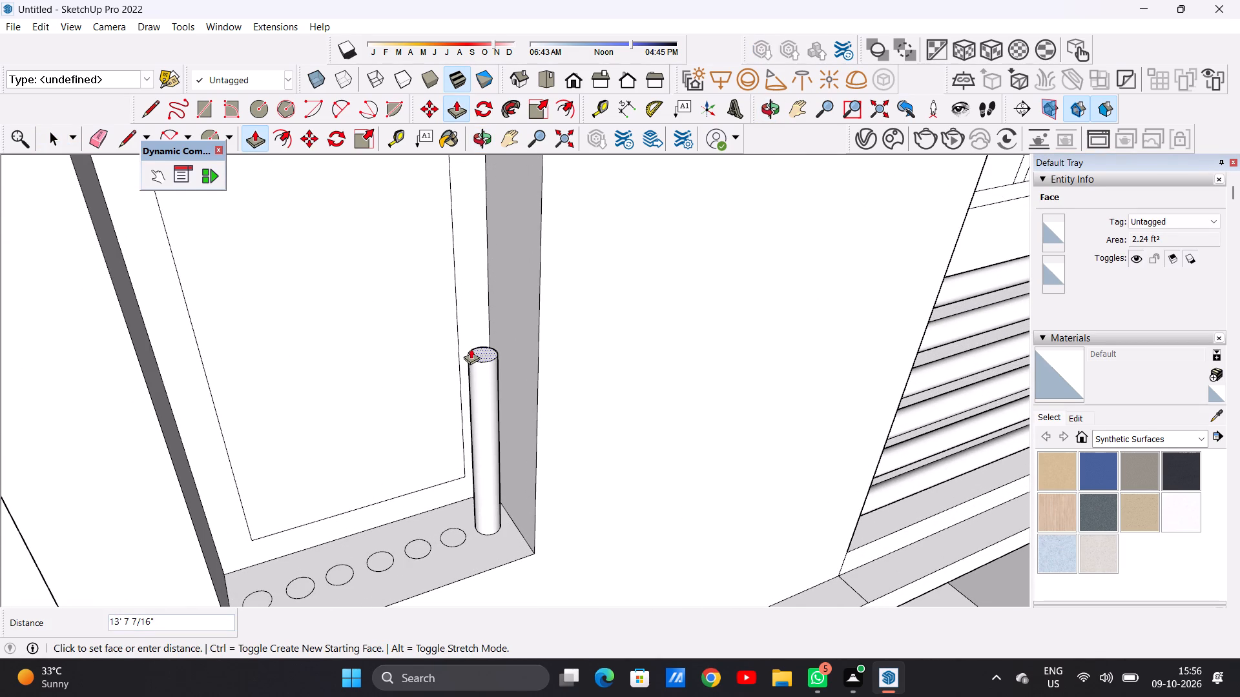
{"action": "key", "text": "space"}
Undo all the sill circle copies and the original sill circle, clearing the tall recess's sill.
{"action": "scroll", "coordinate": [256, 560], "scroll_direction": "down", "scroll_amount": 4}
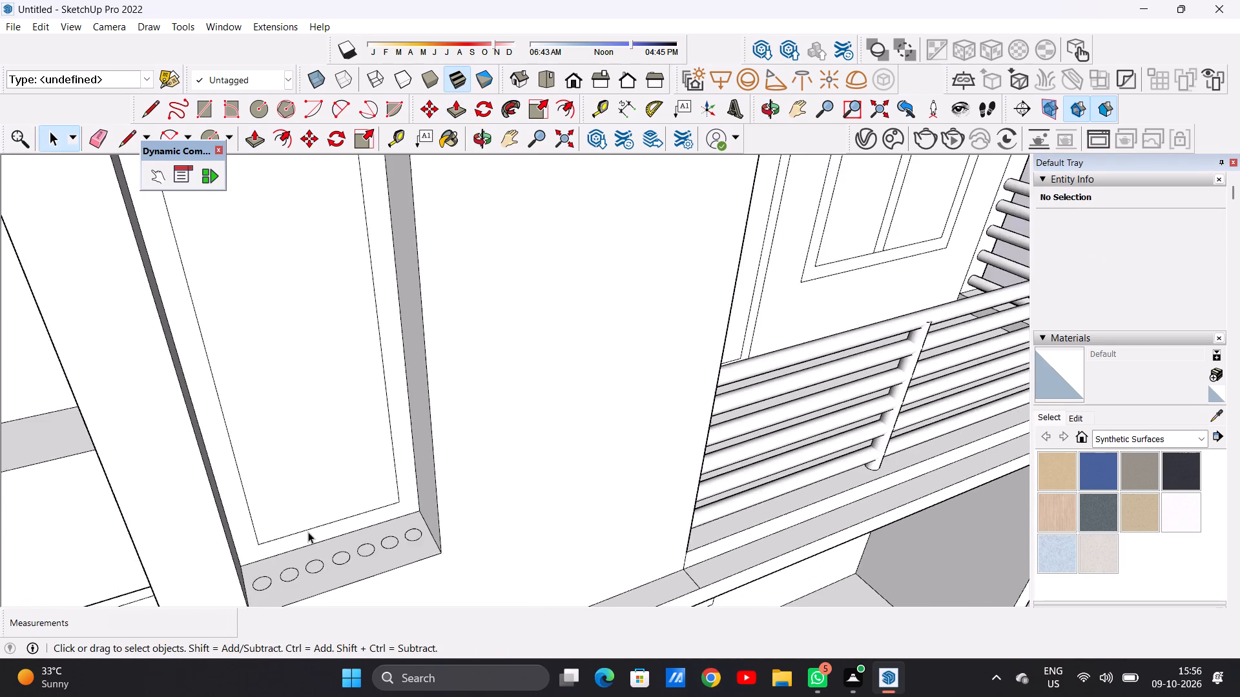
{"action": "scroll", "coordinate": [308, 532], "scroll_direction": "down", "scroll_amount": 4}
{"action": "middle_click_drag", "start_coordinate": [366, 578], "coordinate": [310, 604]}
{"action": "scroll", "coordinate": [329, 540], "scroll_direction": "up", "scroll_amount": 3}
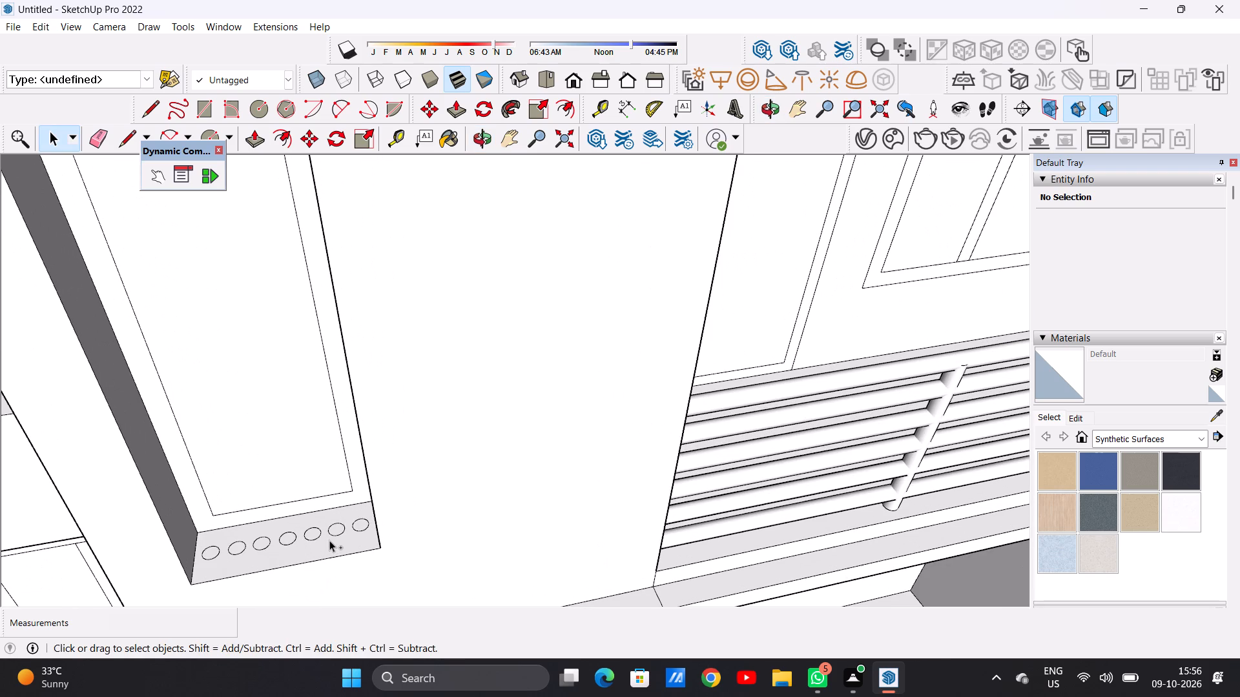
{"action": "key", "text": "ctrl+z"}
{"action": "key", "text": "ctrl+z"}
{"action": "key", "text": "ctrl+z"}
{"action": "key", "text": "ctrl+z"}
{"action": "key", "text": "ctrl+z"}
{"action": "key", "text": "ctrl+z"}
{"action": "key", "text": "ctrl+z"}
Draw a smaller circle of about 4 7/16" radius on the tall recess's sill, near the end farthest from the balconies.
{"action": "scroll", "coordinate": [300, 520], "scroll_direction": "down", "scroll_amount": 2}
{"action": "middle_click_drag", "start_coordinate": [307, 546], "coordinate": [293, 566]}
{"action": "scroll", "coordinate": [227, 552], "scroll_direction": "up", "scroll_amount": 2}
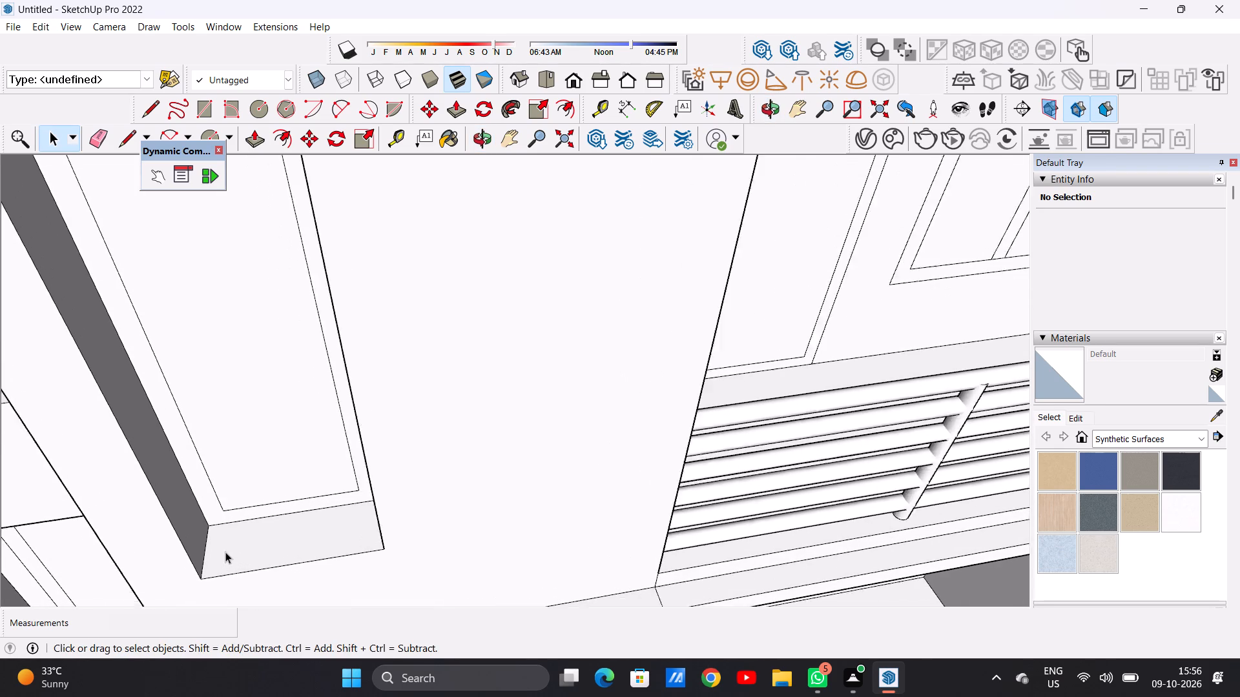
{"action": "scroll", "coordinate": [225, 552], "scroll_direction": "up", "scroll_amount": 1}
{"action": "key", "text": "c"}
{"action": "scroll", "coordinate": [221, 545], "scroll_direction": "up", "scroll_amount": 6}
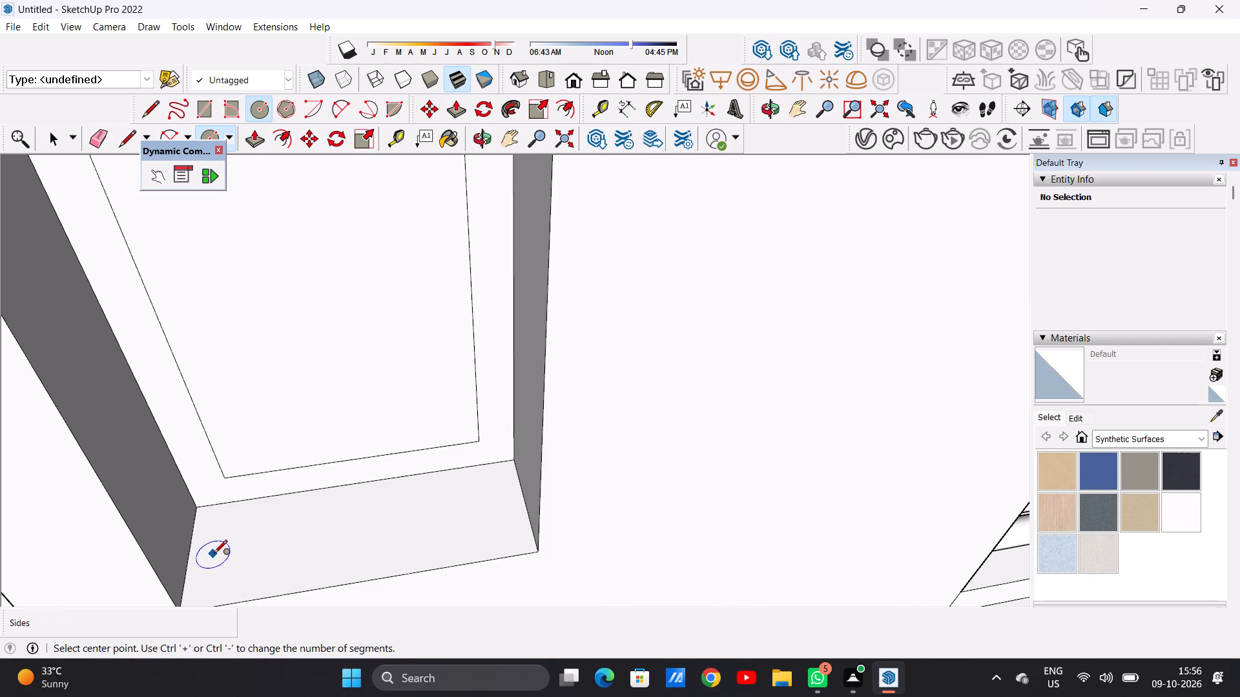
{"action": "left_click", "coordinate": [214, 555]}
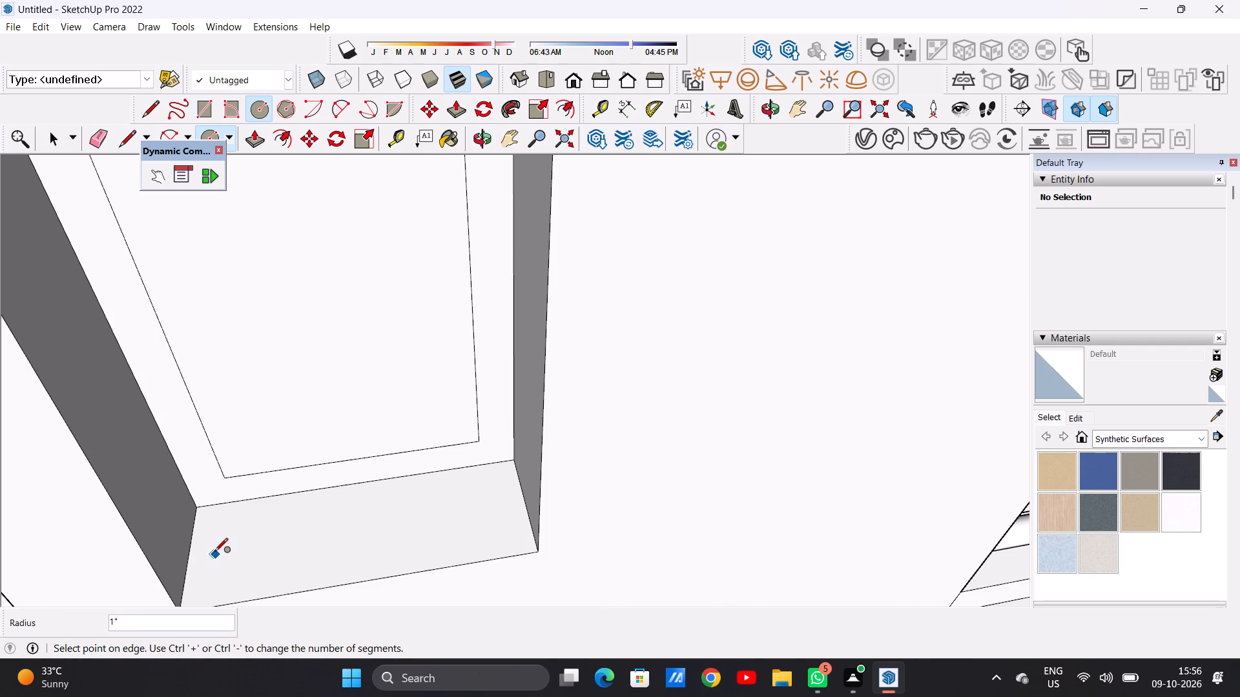
{"action": "scroll", "coordinate": [215, 554], "scroll_direction": "up", "scroll_amount": 6}
{"action": "left_click", "coordinate": [215, 546]}
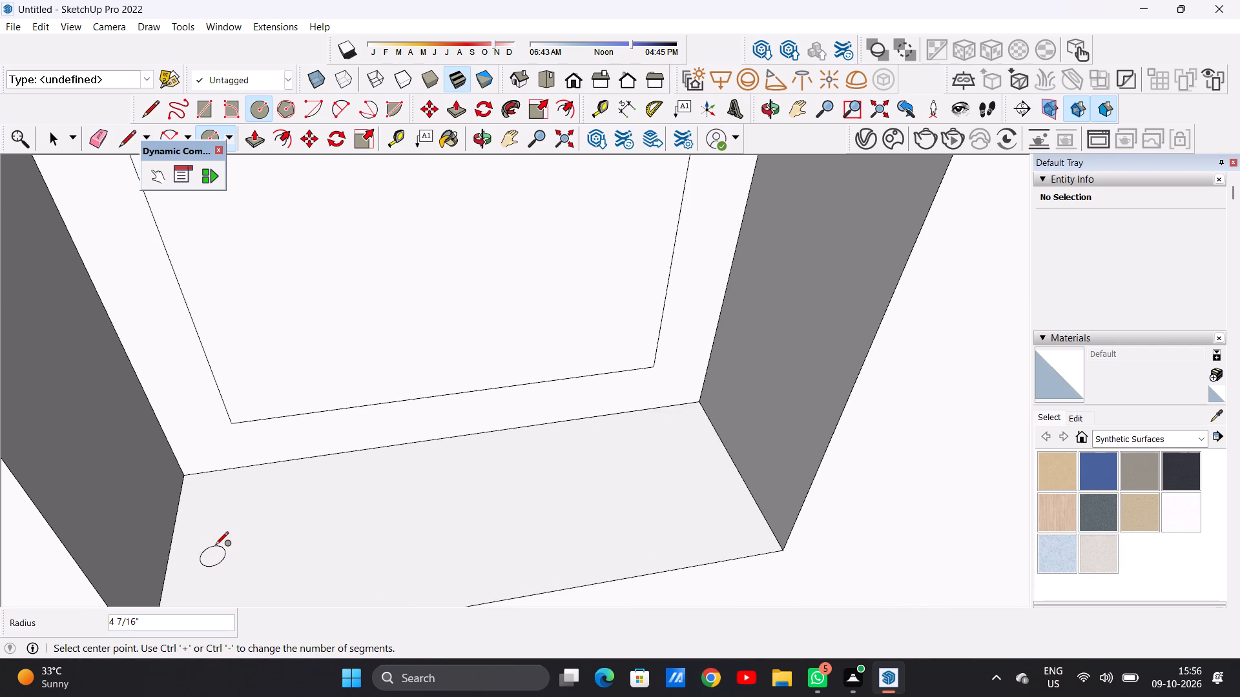
{"action": "key", "text": "space"}
{"action": "scroll", "coordinate": [293, 571], "scroll_direction": "down", "scroll_amount": 11}
{"action": "scroll", "coordinate": [262, 560], "scroll_direction": "up", "scroll_amount": 12}
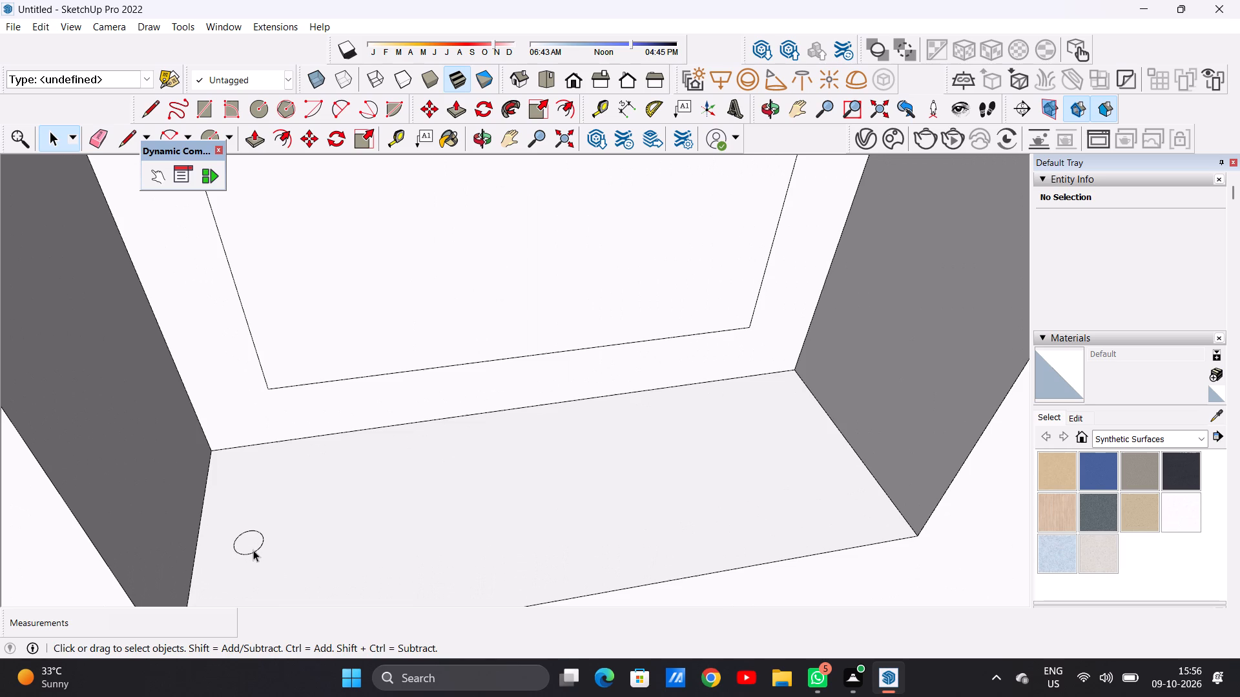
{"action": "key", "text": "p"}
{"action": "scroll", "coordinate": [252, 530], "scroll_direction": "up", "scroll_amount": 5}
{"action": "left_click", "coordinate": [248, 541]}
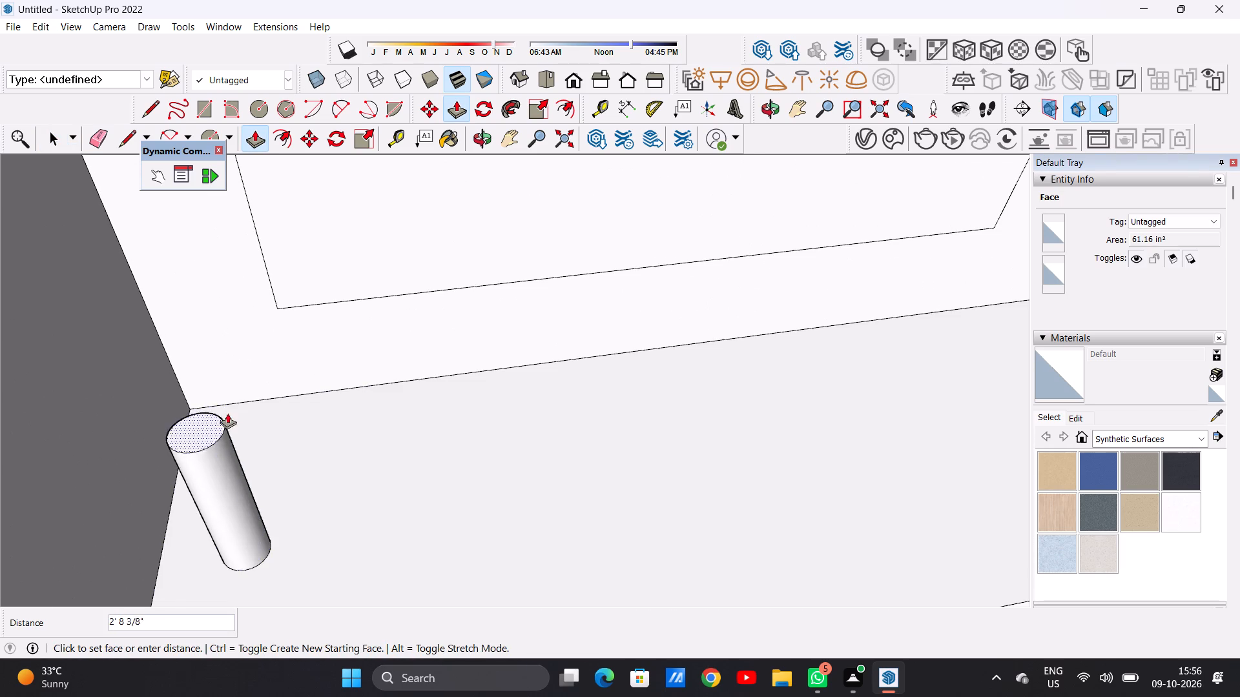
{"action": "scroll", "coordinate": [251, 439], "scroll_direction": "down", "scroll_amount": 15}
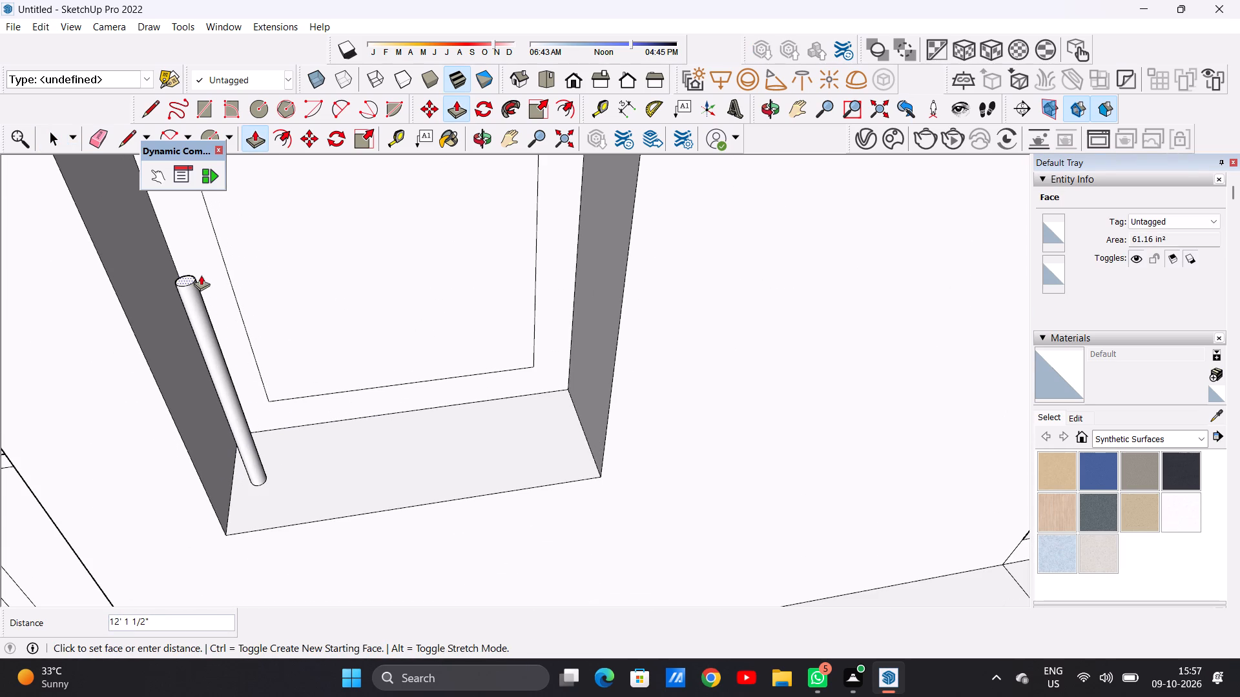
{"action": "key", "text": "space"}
Move the small sill circle in the tall recess closer to the sill's outer edge, staying near the same end.
{"action": "middle_click_drag", "start_coordinate": [401, 503], "coordinate": [344, 539]}
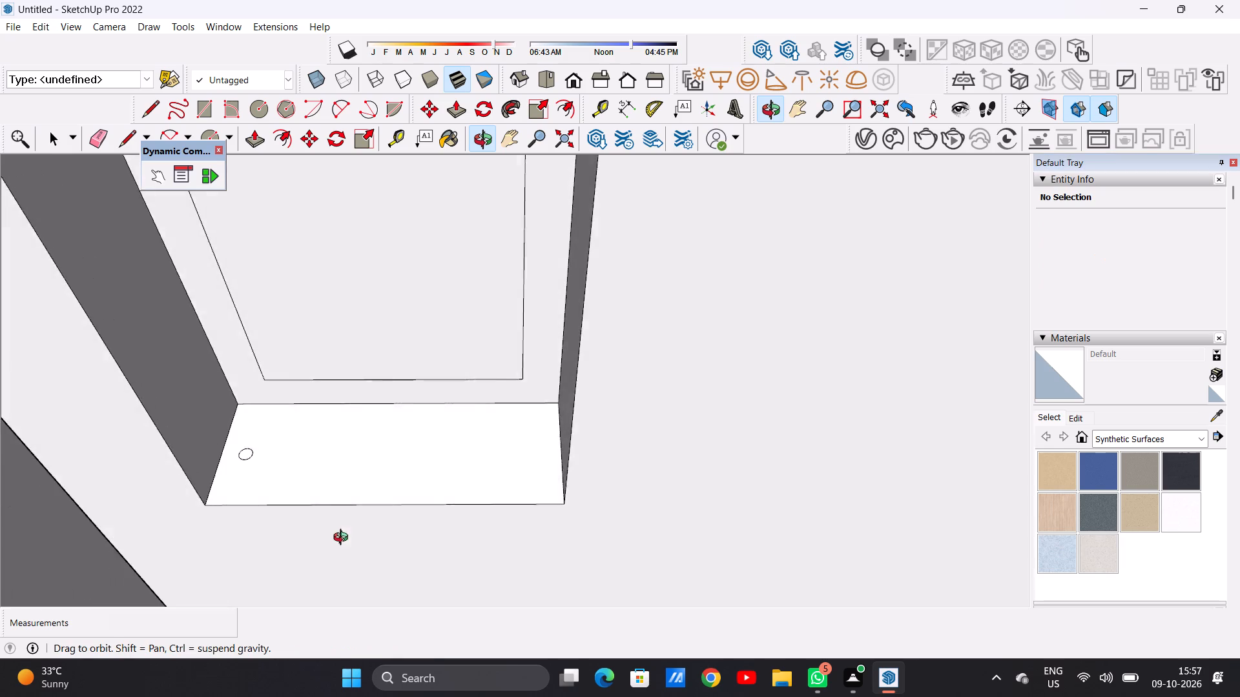
{"action": "middle_click_drag", "start_coordinate": [344, 539], "coordinate": [344, 569]}
{"action": "scroll", "coordinate": [358, 522], "scroll_direction": "up", "scroll_amount": 3}
{"action": "scroll", "coordinate": [358, 522], "scroll_direction": "down", "scroll_amount": 1}
{"action": "scroll", "coordinate": [358, 522], "scroll_direction": "up", "scroll_amount": 1}
{"action": "scroll", "coordinate": [207, 430], "scroll_direction": "up", "scroll_amount": 5}
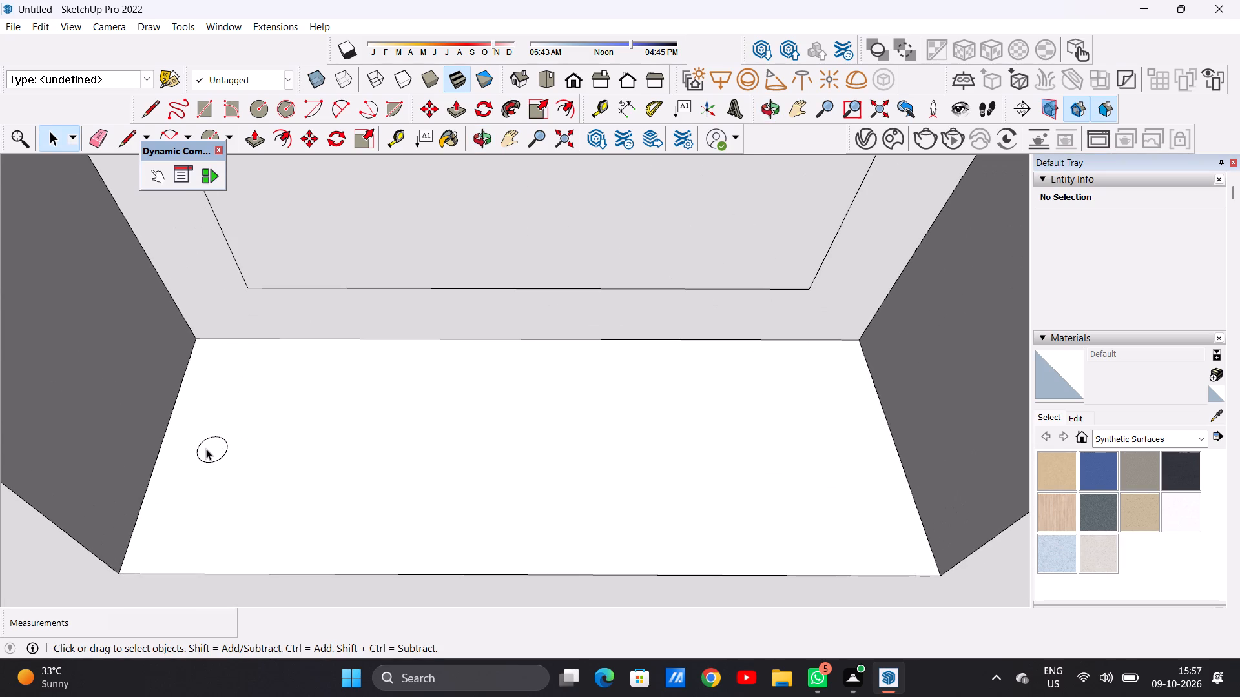
{"action": "double_click", "coordinate": [206, 449]}
{"action": "key", "text": "m"}
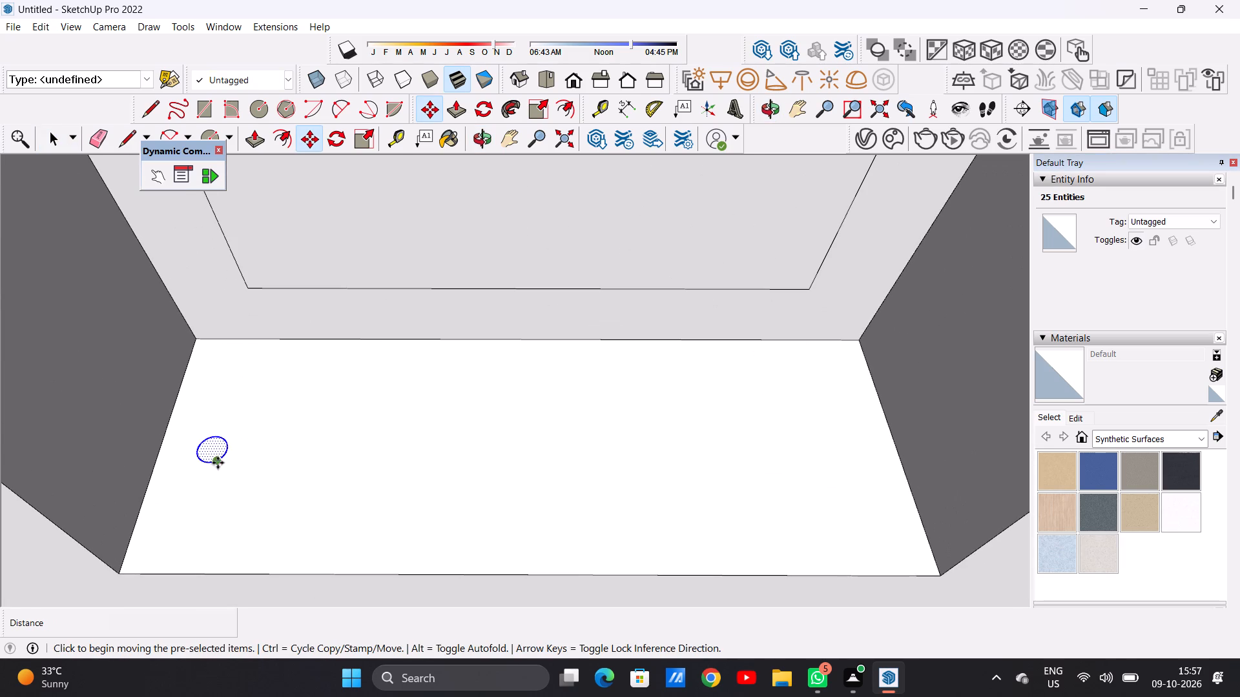
{"action": "left_click", "coordinate": [216, 461]}
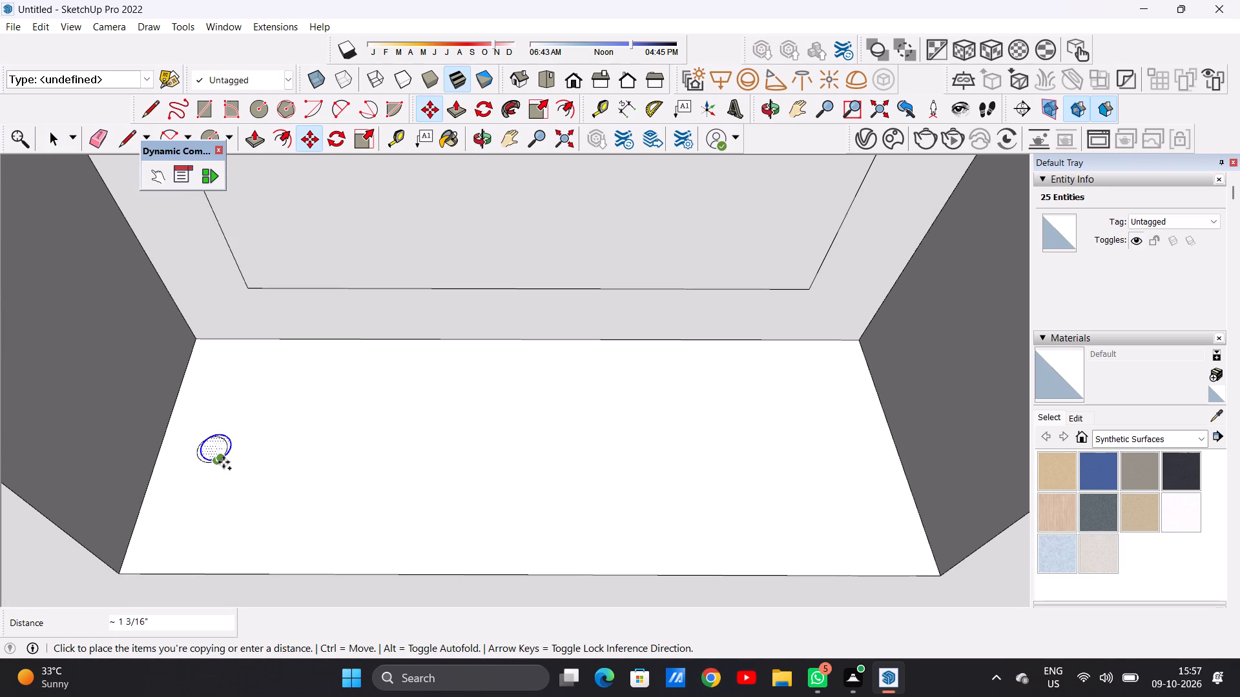
{"action": "left_click", "coordinate": [212, 515]}
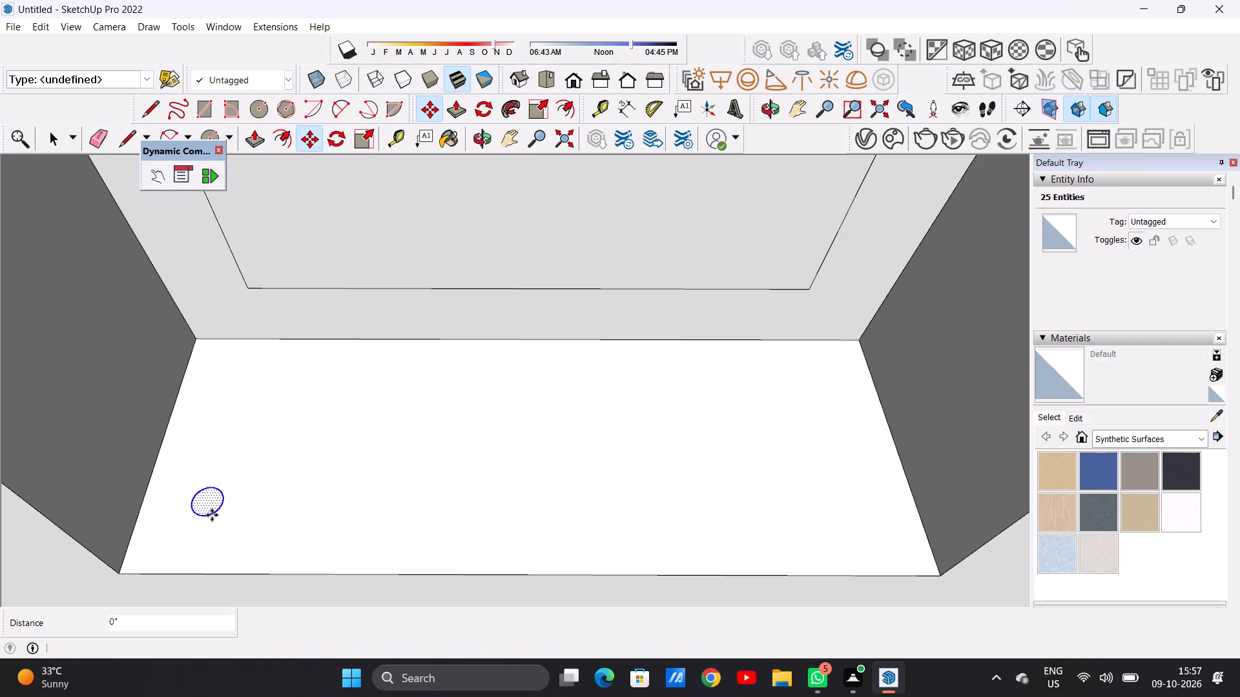
Copy the sill circle about 15' 2 5/8" to the balcony-side end, and add one copy just inboard of each end circle.
{"action": "left_click", "coordinate": [212, 514]}
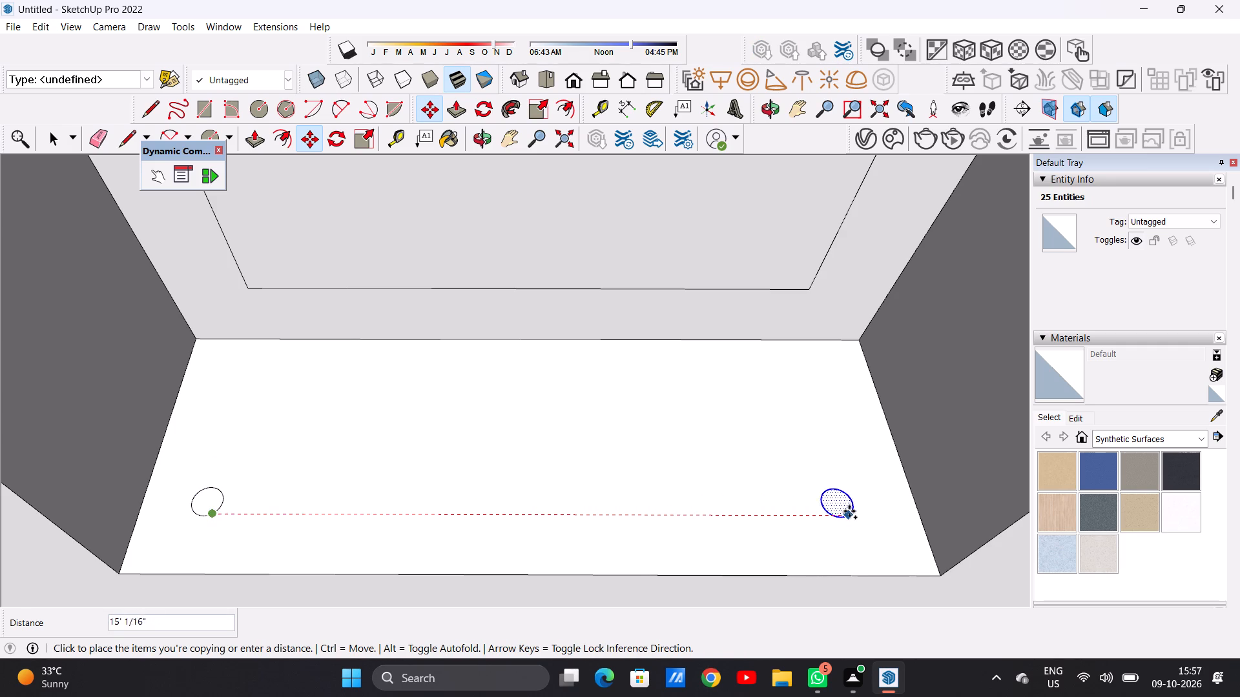
{"action": "left_click", "coordinate": [857, 511]}
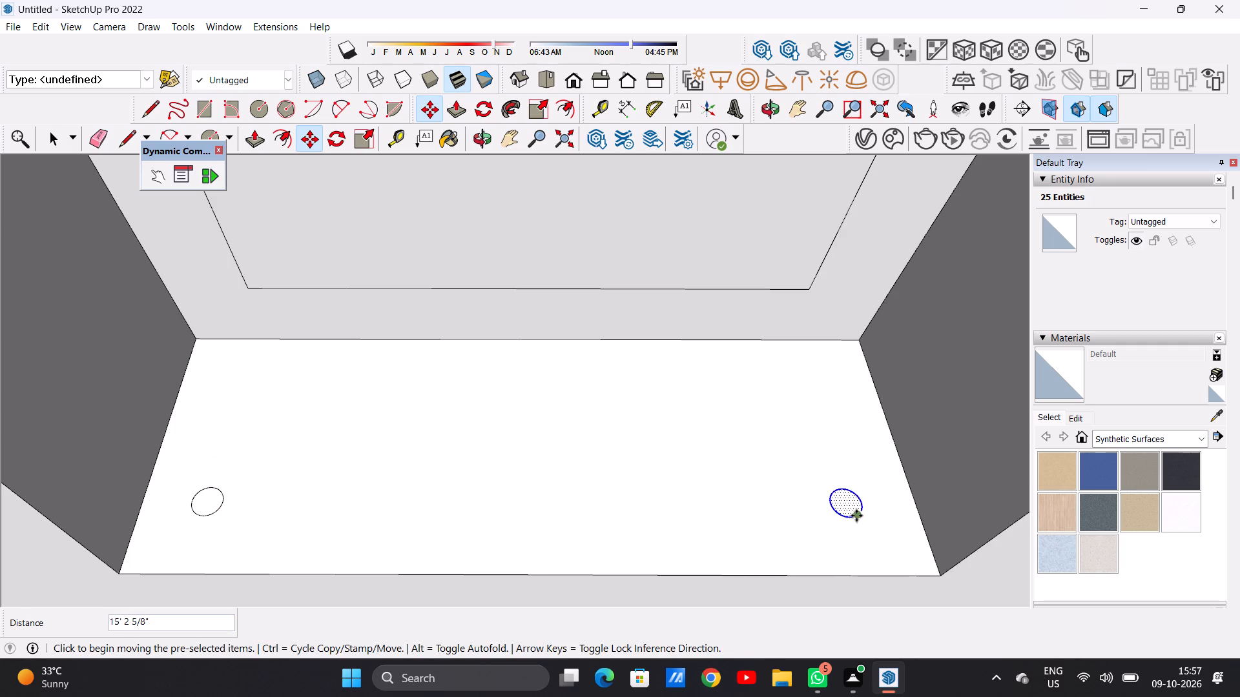
{"action": "left_click", "coordinate": [856, 516]}
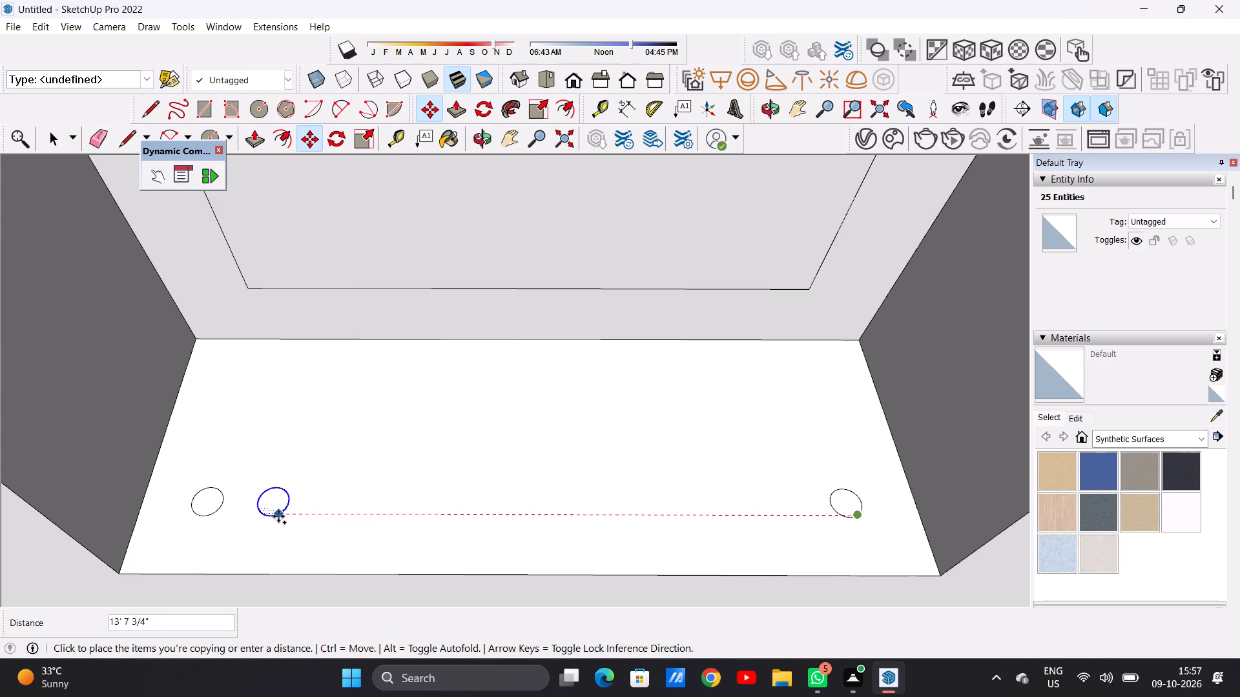
{"action": "left_click", "coordinate": [282, 516]}
{"action": "left_click", "coordinate": [282, 516]}
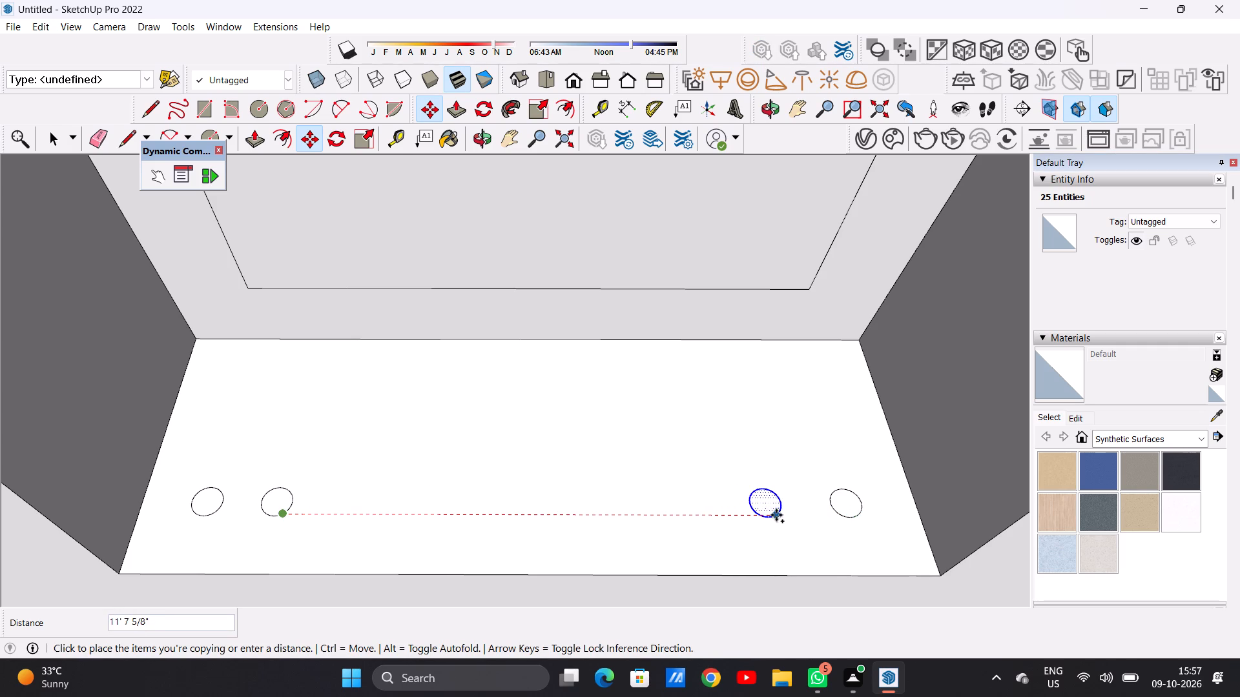
{"action": "left_click", "coordinate": [782, 514]}
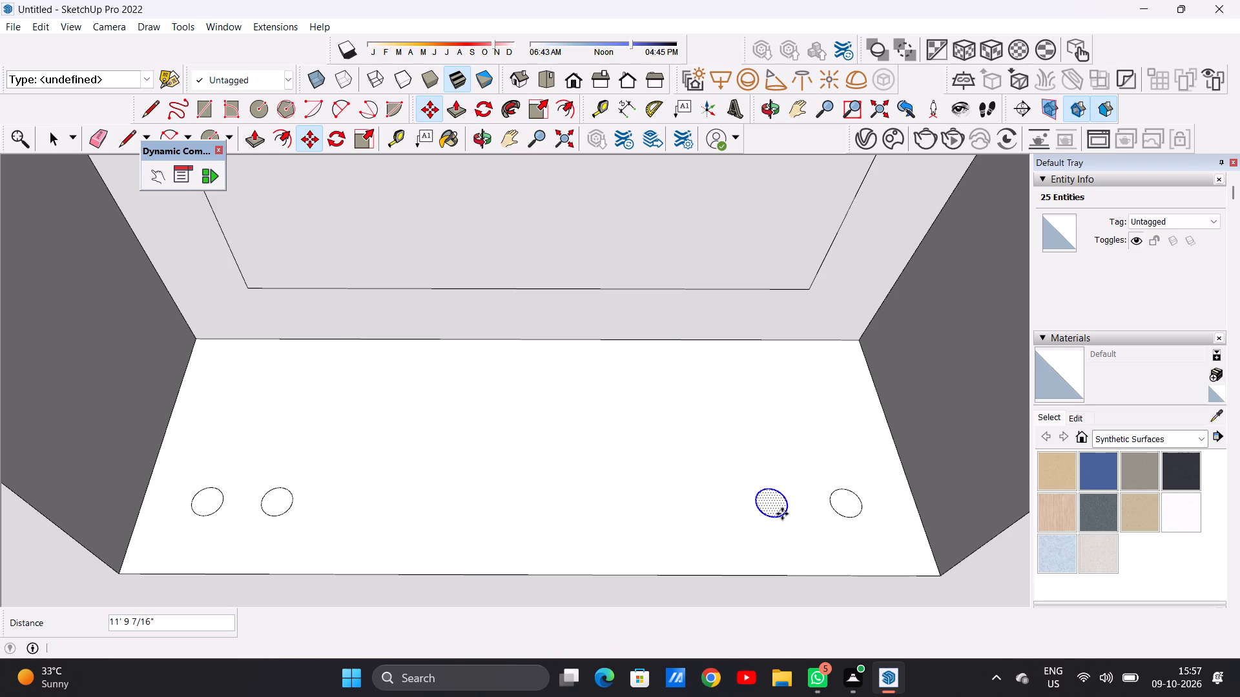
Add five more circle copies between the inner pairs, completing a straight, roughly even row of nine along the sill.
{"action": "left_click", "coordinate": [782, 514]}
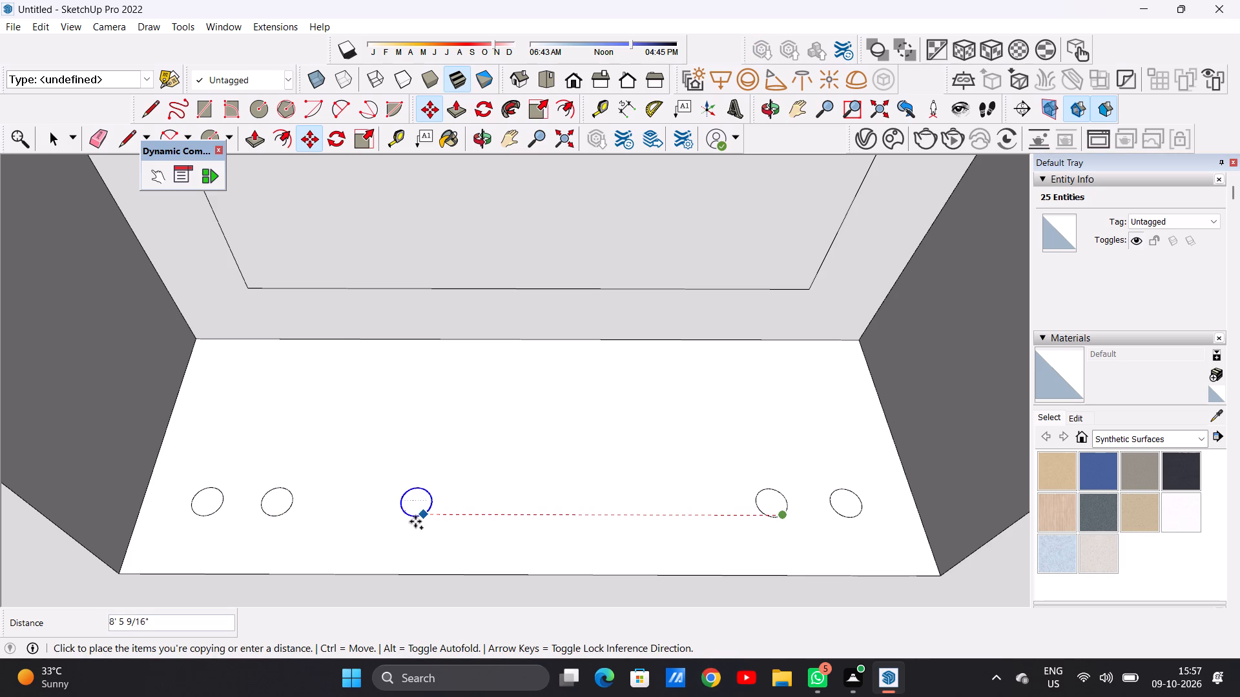
{"action": "left_click", "coordinate": [360, 509]}
{"action": "left_click", "coordinate": [360, 509]}
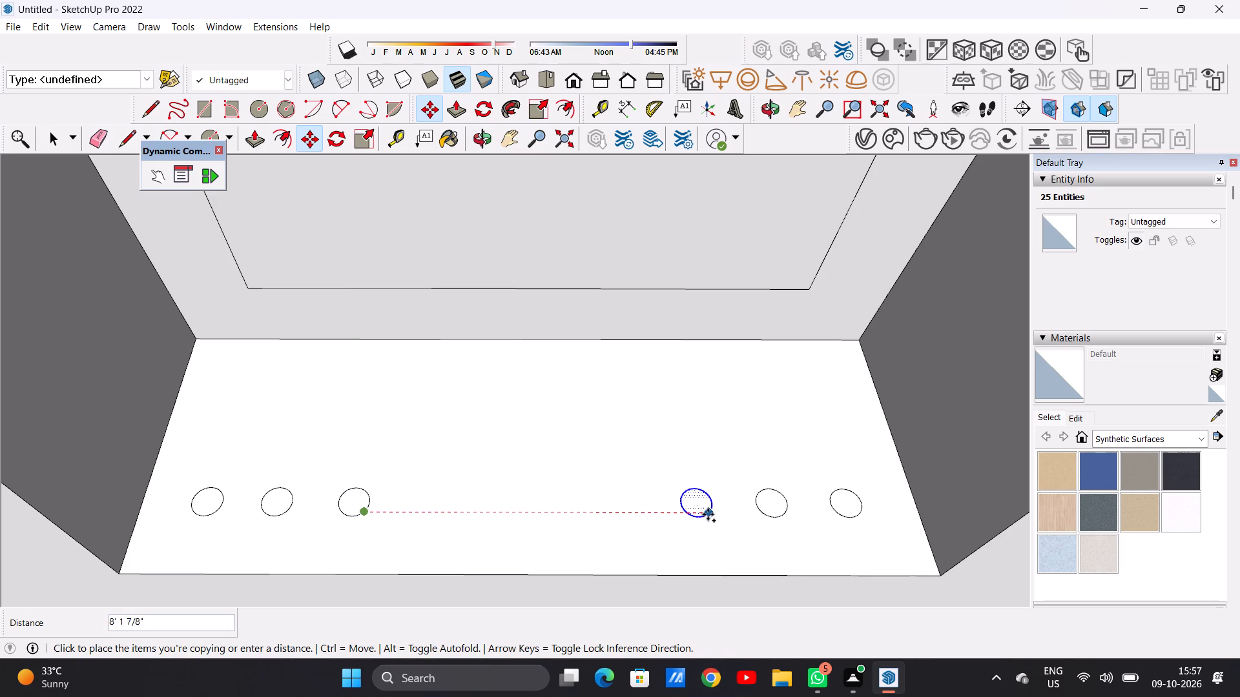
{"action": "left_click", "coordinate": [708, 514]}
{"action": "left_click", "coordinate": [708, 514]}
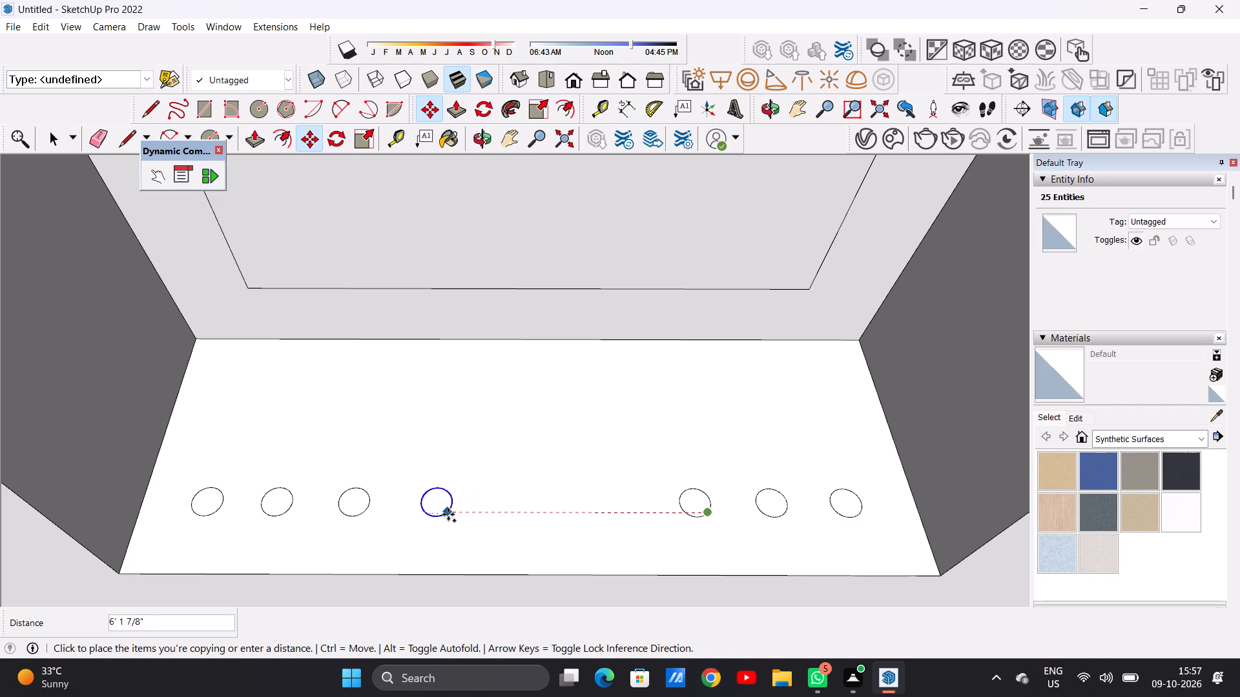
{"action": "left_click", "coordinate": [448, 514]}
{"action": "left_click", "coordinate": [448, 514]}
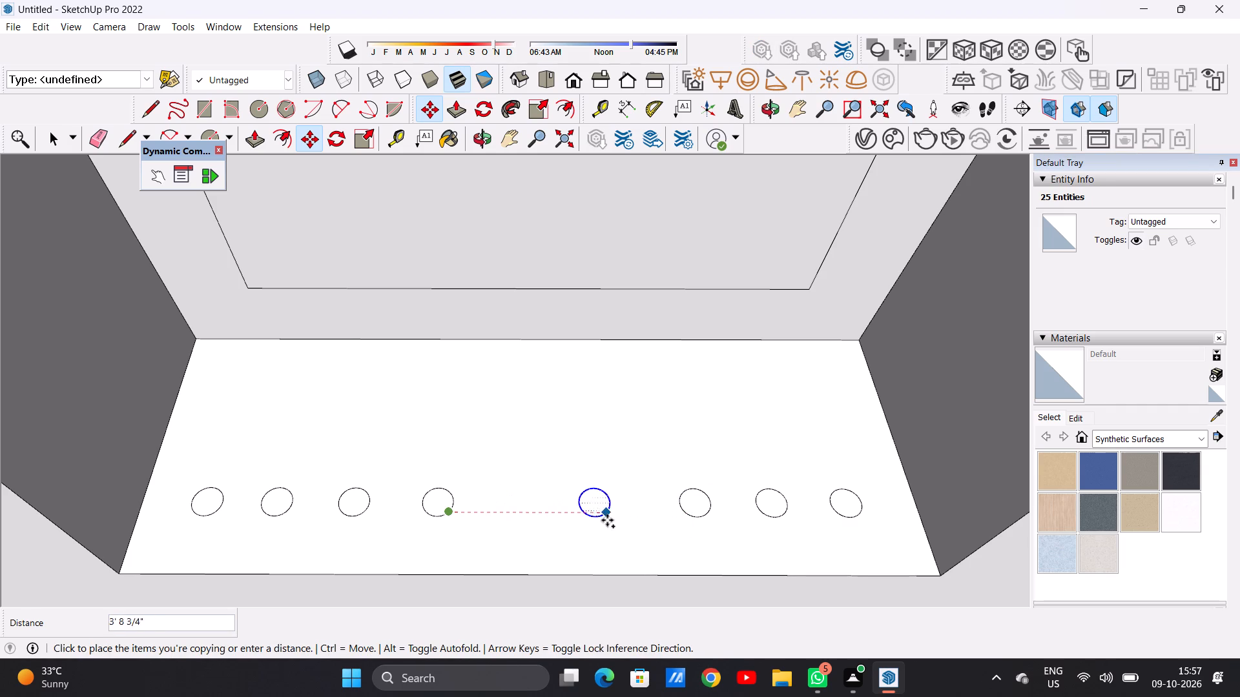
{"action": "left_click", "coordinate": [635, 520]}
{"action": "left_click", "coordinate": [635, 520]}
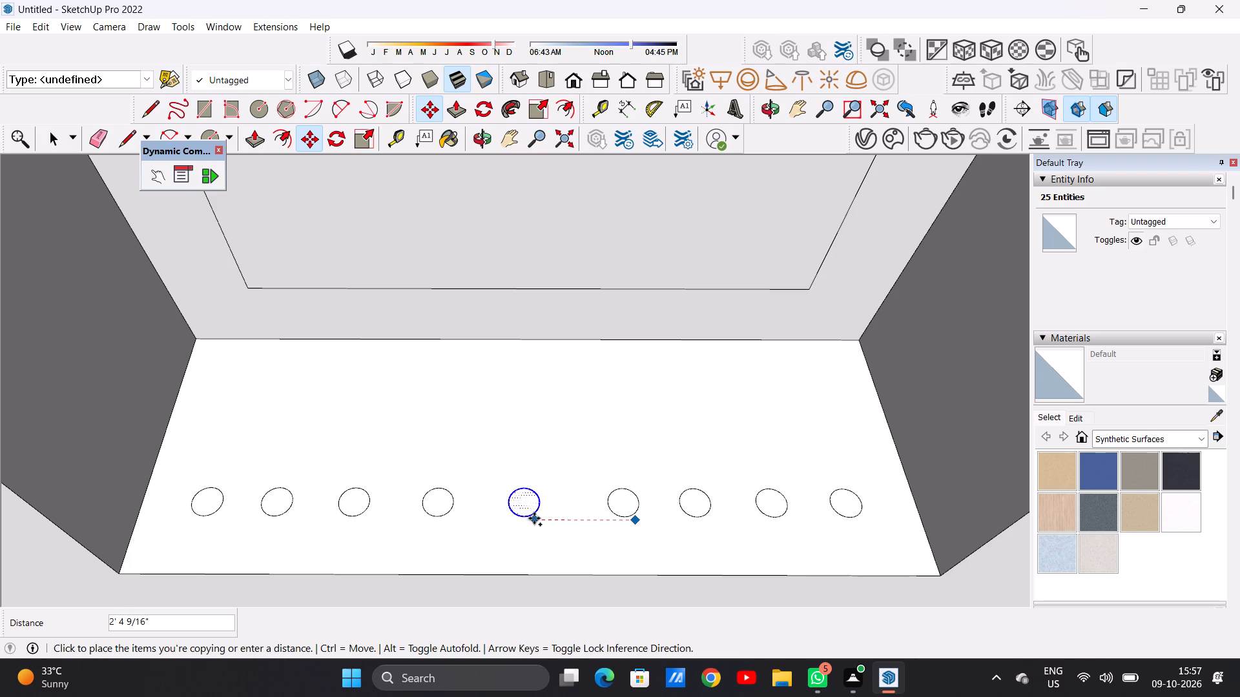
{"action": "left_click", "coordinate": [536, 520]}
{"action": "key", "text": "space"}
{"action": "scroll", "coordinate": [526, 494], "scroll_direction": "down", "scroll_amount": 6}
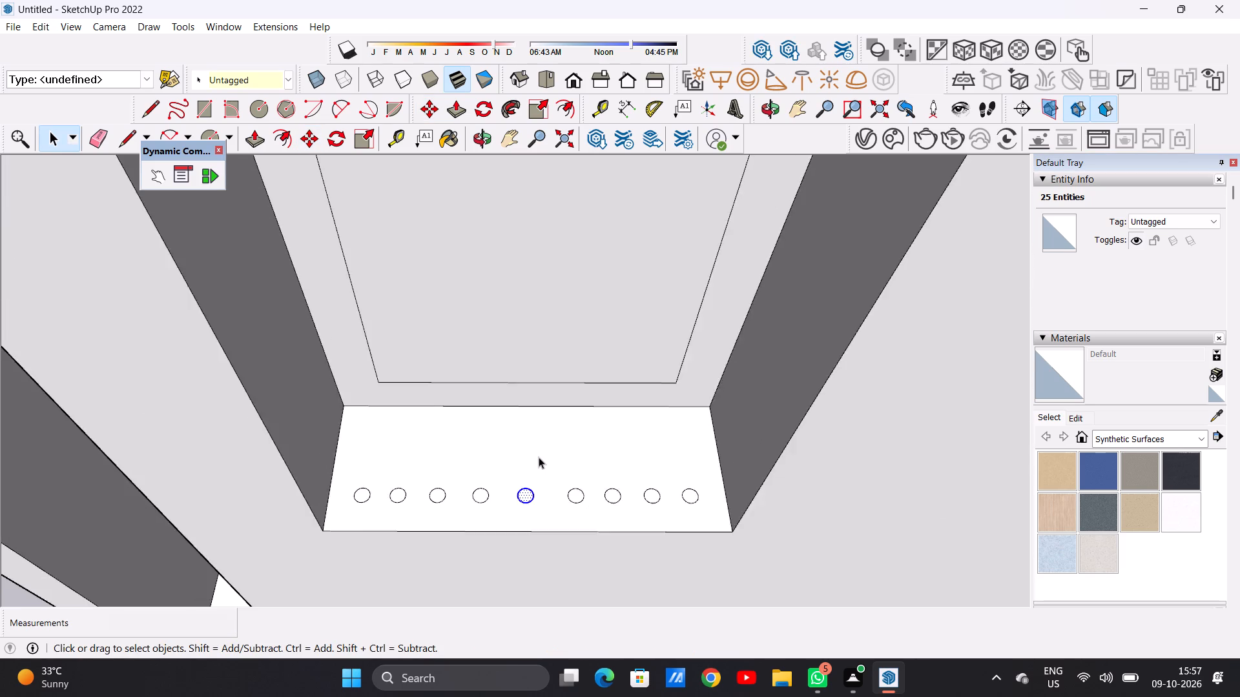
{"action": "scroll", "coordinate": [539, 457], "scroll_direction": "down", "scroll_amount": 12}
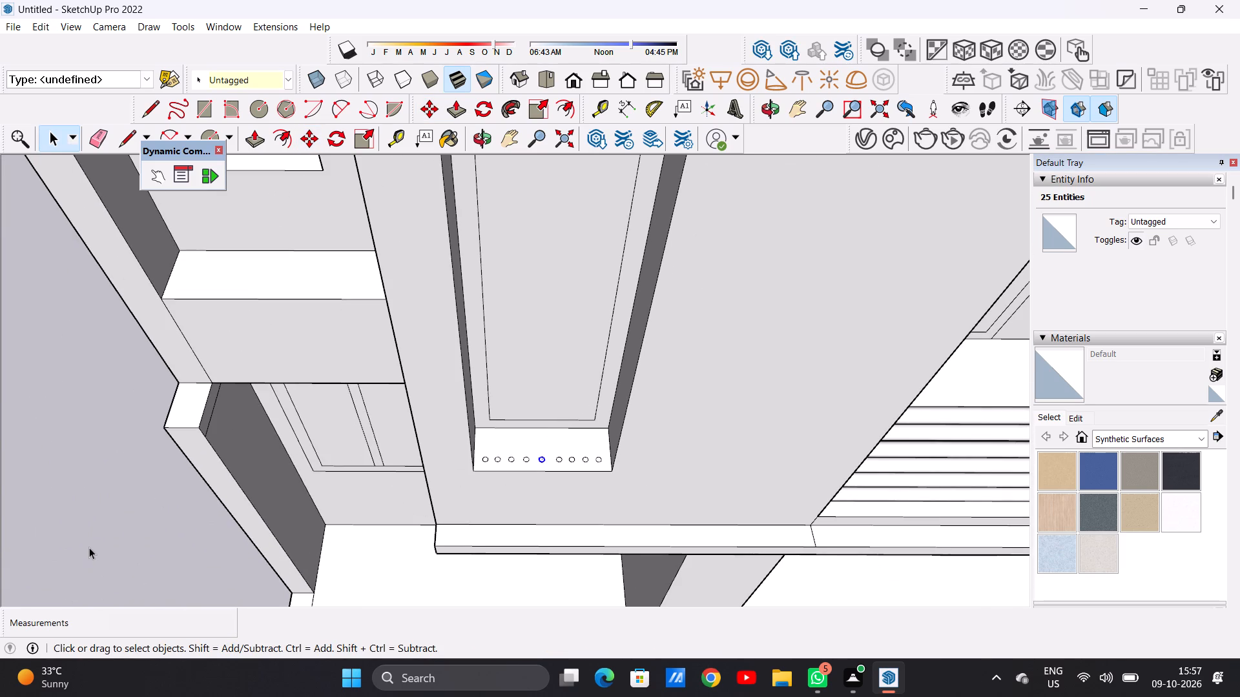
{"action": "left_click", "coordinate": [89, 547]}
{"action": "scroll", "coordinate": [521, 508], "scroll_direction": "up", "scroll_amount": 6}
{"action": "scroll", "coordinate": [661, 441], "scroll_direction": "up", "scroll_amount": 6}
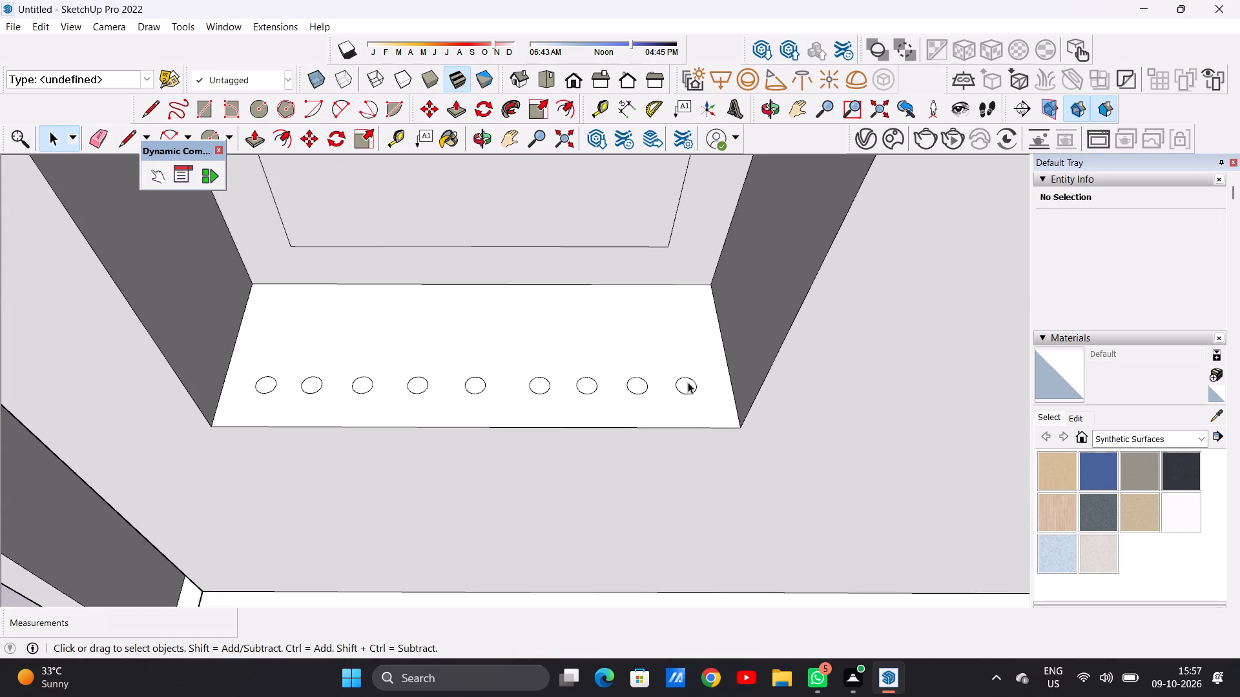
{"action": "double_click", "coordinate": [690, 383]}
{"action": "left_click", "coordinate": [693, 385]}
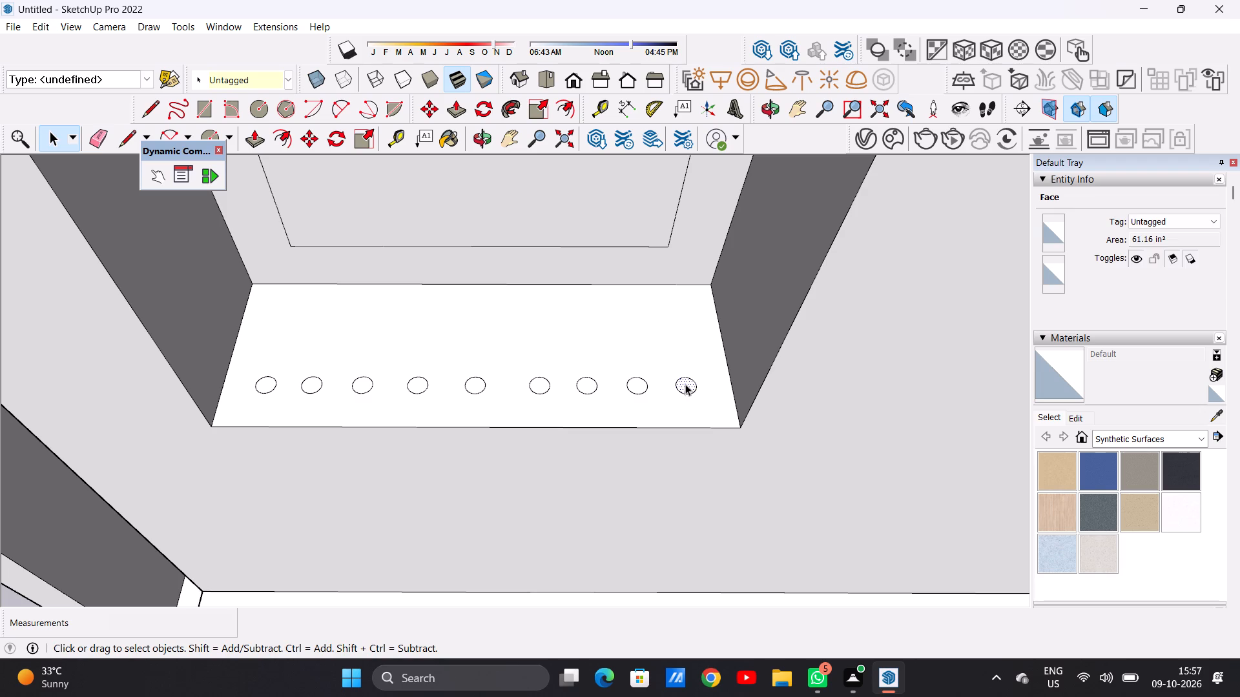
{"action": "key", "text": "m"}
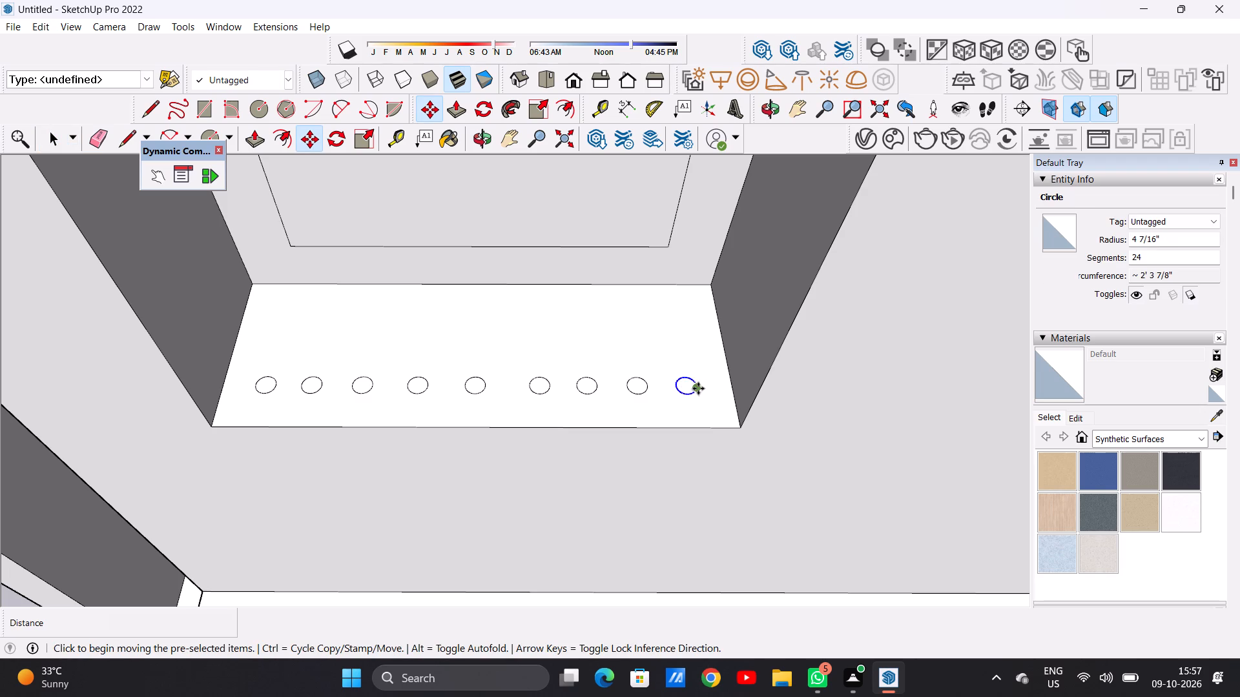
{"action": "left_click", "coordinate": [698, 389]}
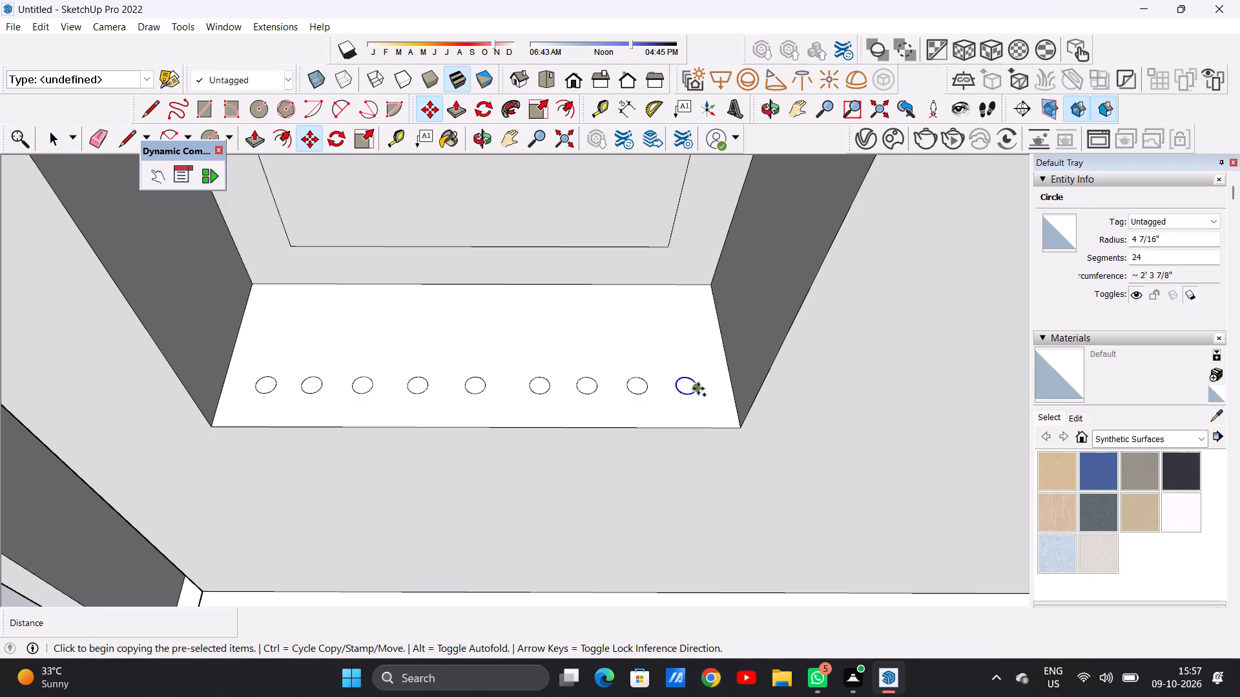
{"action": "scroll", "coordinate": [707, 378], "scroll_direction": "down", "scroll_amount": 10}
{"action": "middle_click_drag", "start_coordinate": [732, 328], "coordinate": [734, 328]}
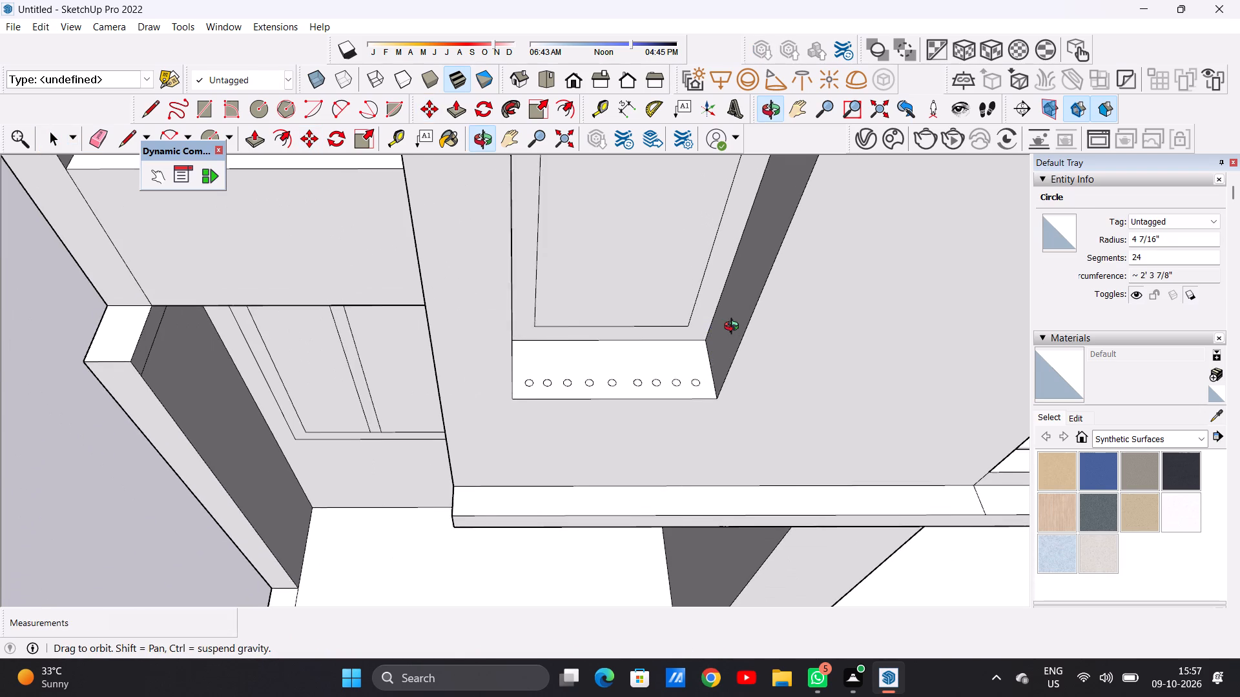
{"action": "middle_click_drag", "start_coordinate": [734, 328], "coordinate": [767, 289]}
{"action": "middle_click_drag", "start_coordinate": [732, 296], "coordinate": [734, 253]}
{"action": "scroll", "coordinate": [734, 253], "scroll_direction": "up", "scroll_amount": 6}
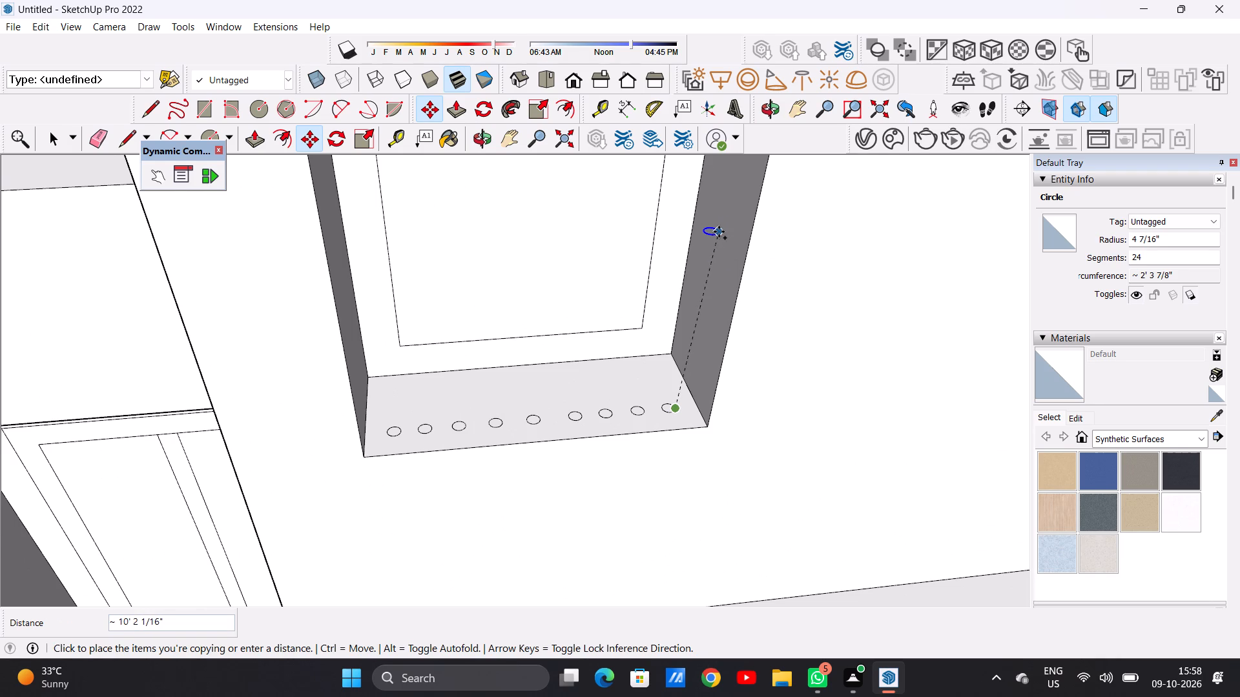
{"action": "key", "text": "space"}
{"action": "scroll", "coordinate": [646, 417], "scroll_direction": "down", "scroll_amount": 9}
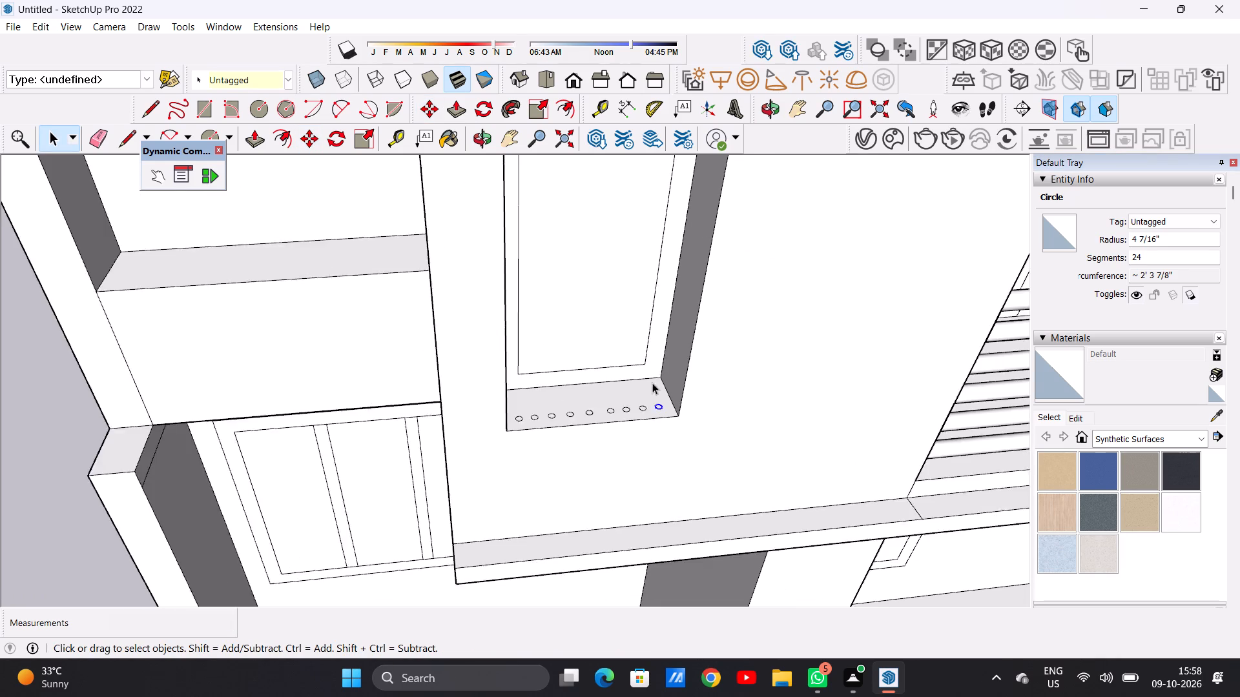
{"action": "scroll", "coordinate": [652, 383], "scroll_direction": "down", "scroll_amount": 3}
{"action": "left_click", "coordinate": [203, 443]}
Draw a circle of about 8 15/16" radius on the tall recess's balcony-side jamb, above the sill near the outer edge.
{"action": "middle_click_drag", "start_coordinate": [663, 439], "coordinate": [654, 374]}
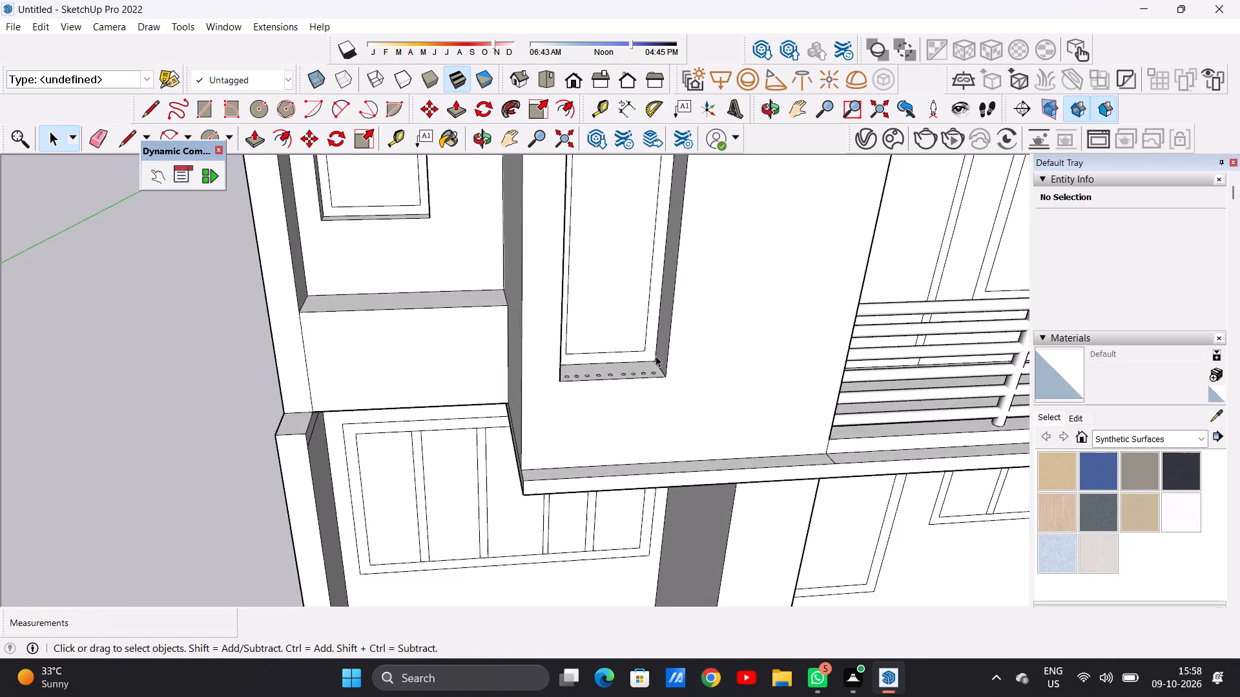
{"action": "scroll", "coordinate": [663, 343], "scroll_direction": "up", "scroll_amount": 6}
{"action": "scroll", "coordinate": [643, 381], "scroll_direction": "down", "scroll_amount": 13}
{"action": "middle_click_drag", "start_coordinate": [640, 387], "coordinate": [733, 322]}
{"action": "scroll", "coordinate": [672, 324], "scroll_direction": "up", "scroll_amount": 2}
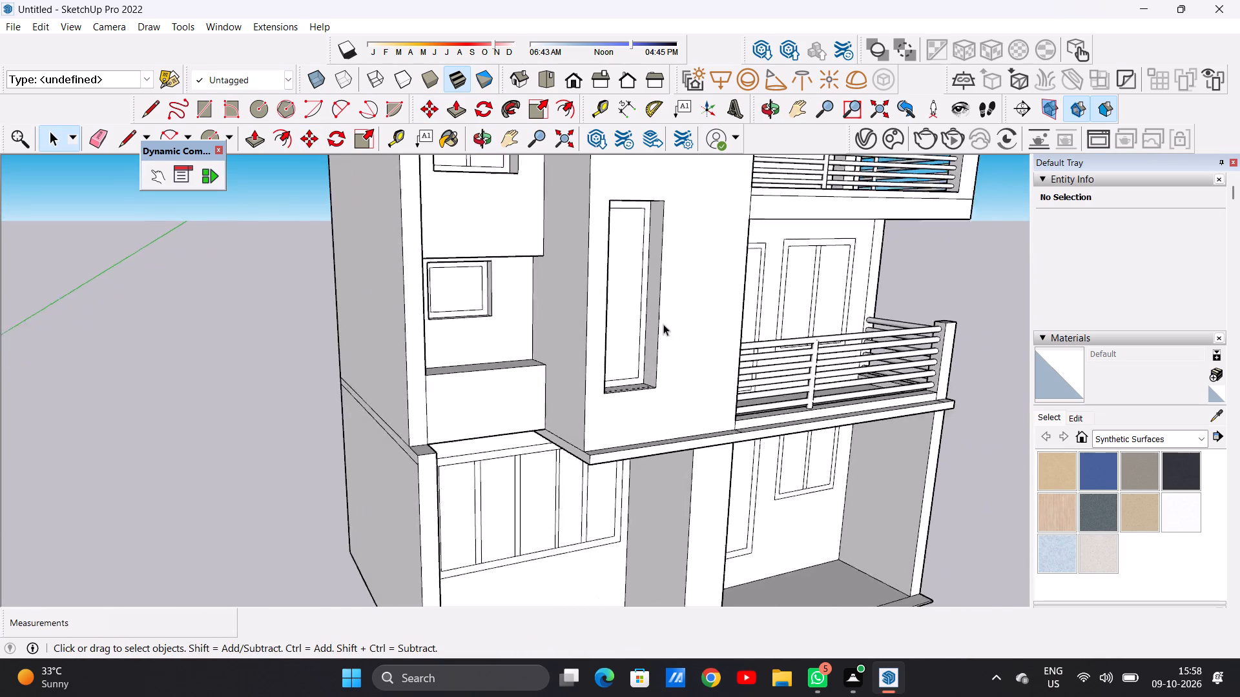
{"action": "scroll", "coordinate": [663, 324], "scroll_direction": "up", "scroll_amount": 9}
{"action": "middle_click_drag", "start_coordinate": [651, 437], "coordinate": [661, 518]}
{"action": "middle_click", "coordinate": [661, 518]}
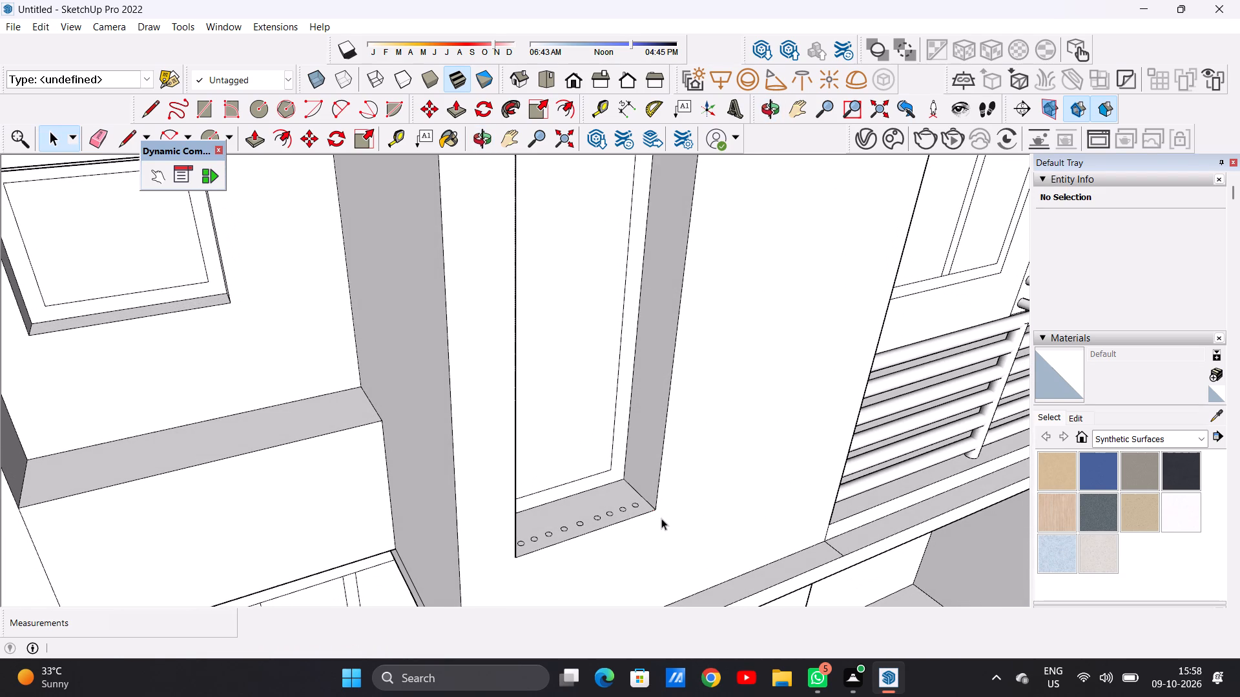
{"action": "key", "text": "c"}
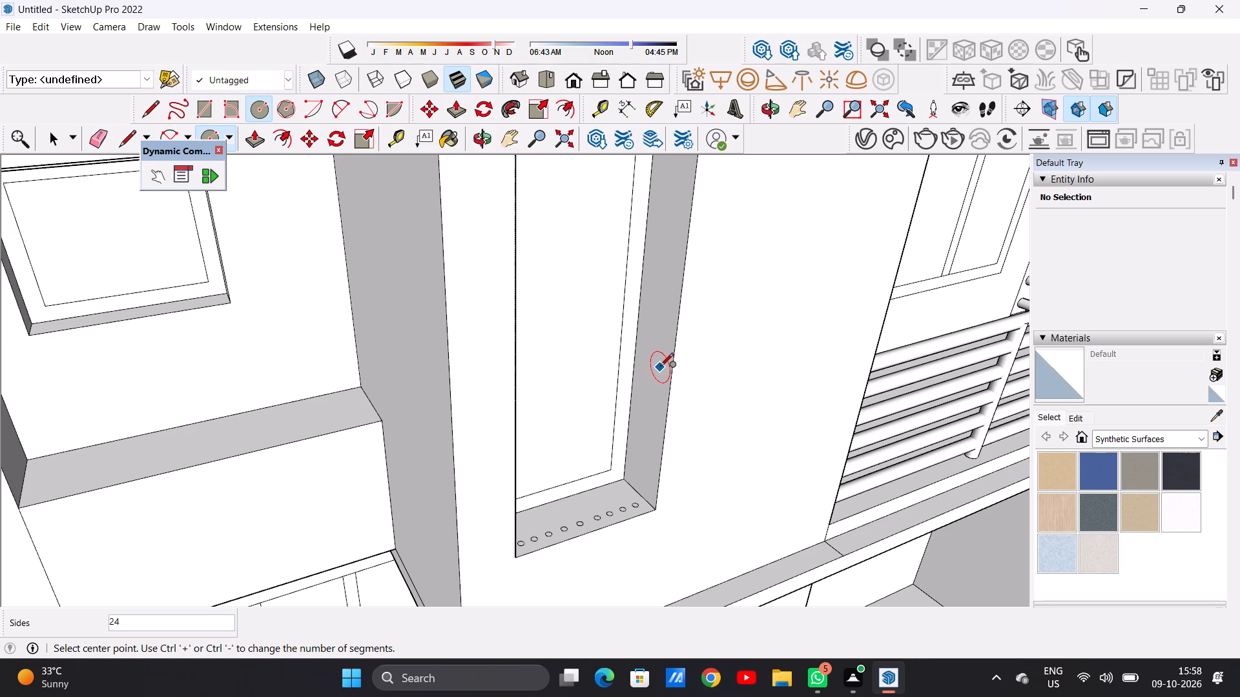
{"action": "left_click", "coordinate": [661, 365]}
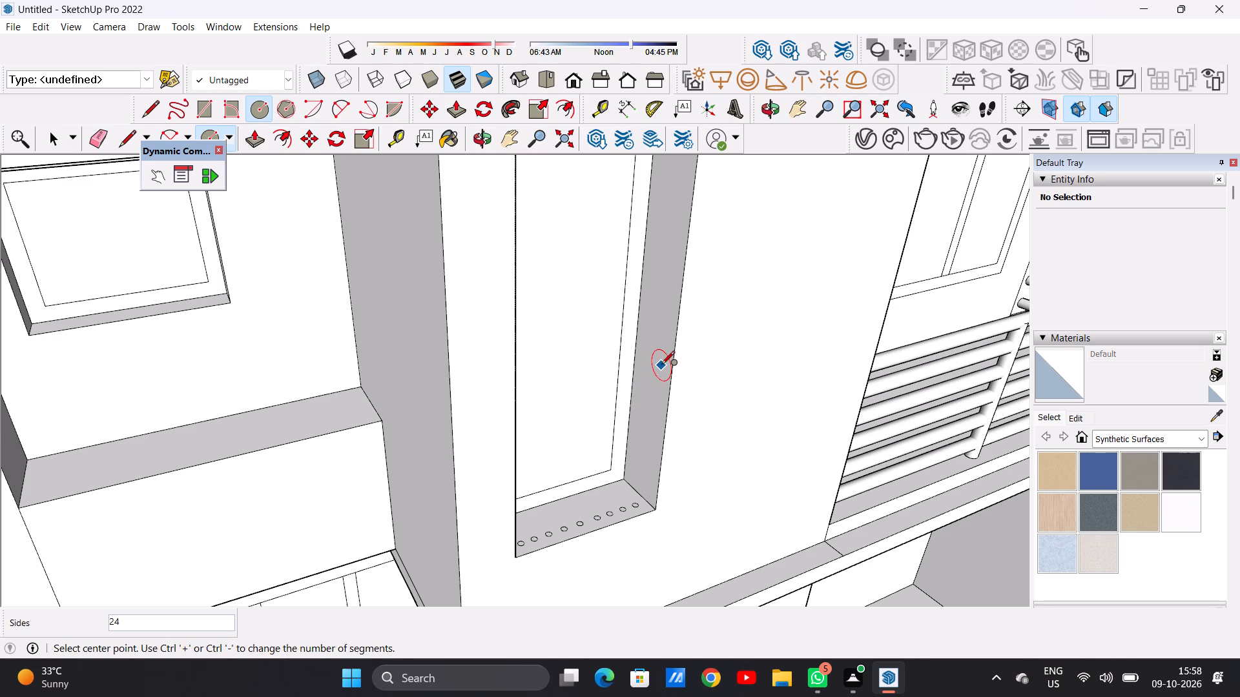
{"action": "left_click", "coordinate": [661, 358]}
{"action": "key", "text": "space"}
Extrude the circle on the tall recess's balcony-side jamb about 18' 5" across to the opposite jamb as a horizontal bar.
{"action": "scroll", "coordinate": [669, 372], "scroll_direction": "up", "scroll_amount": 8}
{"action": "scroll", "coordinate": [664, 389], "scroll_direction": "down", "scroll_amount": 5}
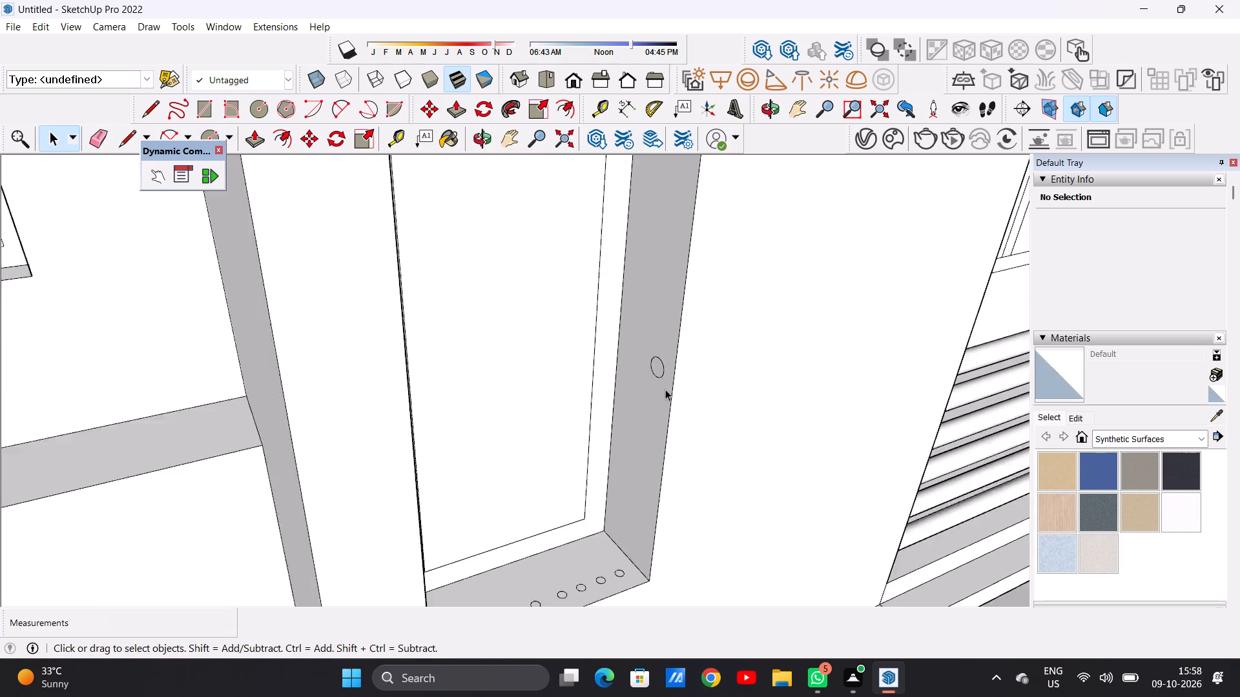
{"action": "scroll", "coordinate": [665, 389], "scroll_direction": "down", "scroll_amount": 3}
{"action": "scroll", "coordinate": [659, 384], "scroll_direction": "up", "scroll_amount": 2}
{"action": "key", "text": "p"}
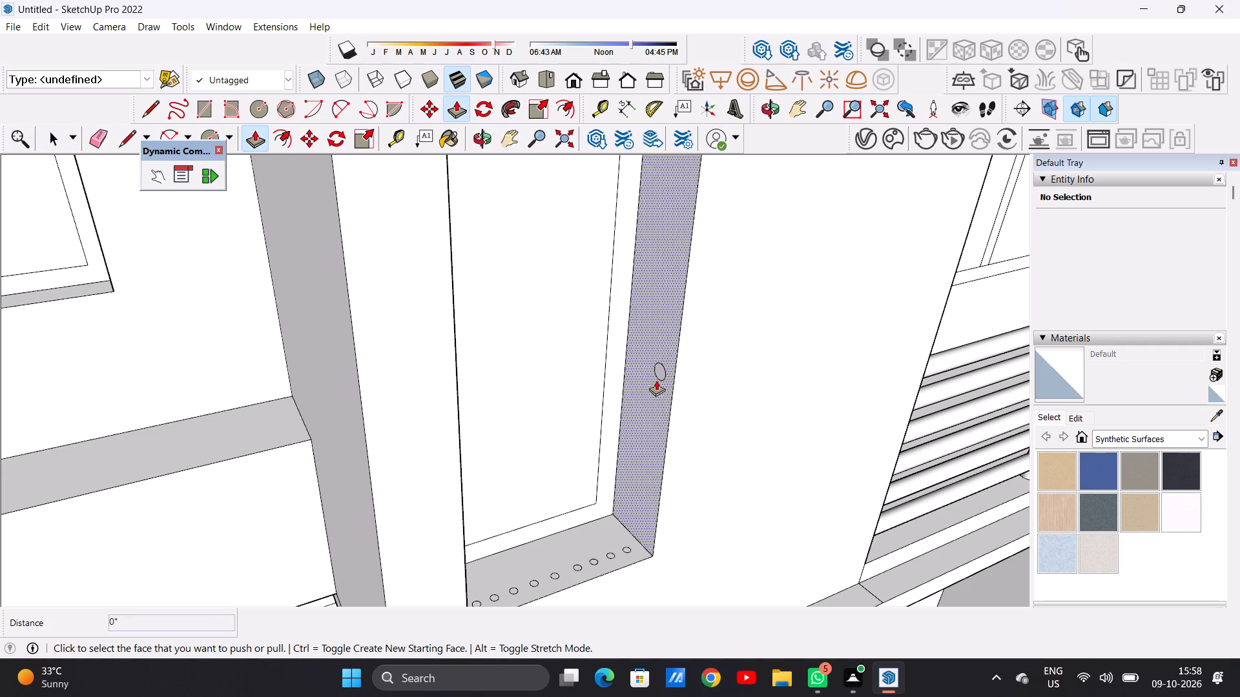
{"action": "scroll", "coordinate": [657, 369], "scroll_direction": "up", "scroll_amount": 9}
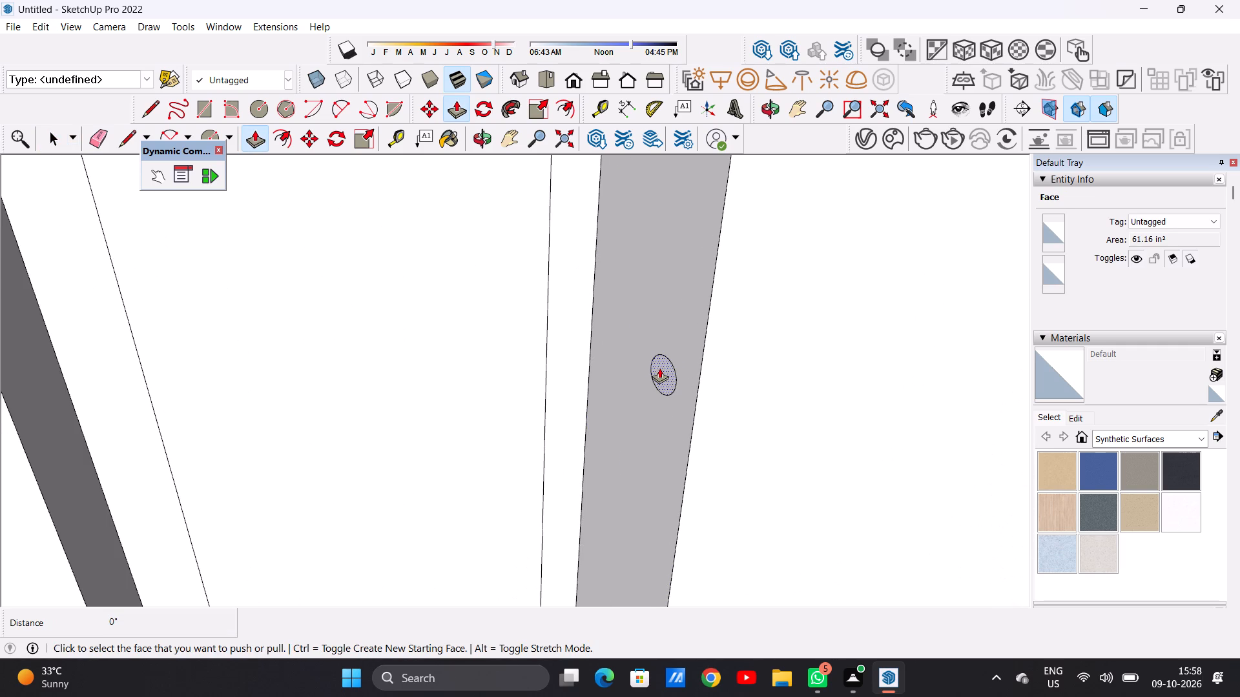
{"action": "left_click", "coordinate": [659, 368]}
{"action": "scroll", "coordinate": [603, 399], "scroll_direction": "down", "scroll_amount": 11}
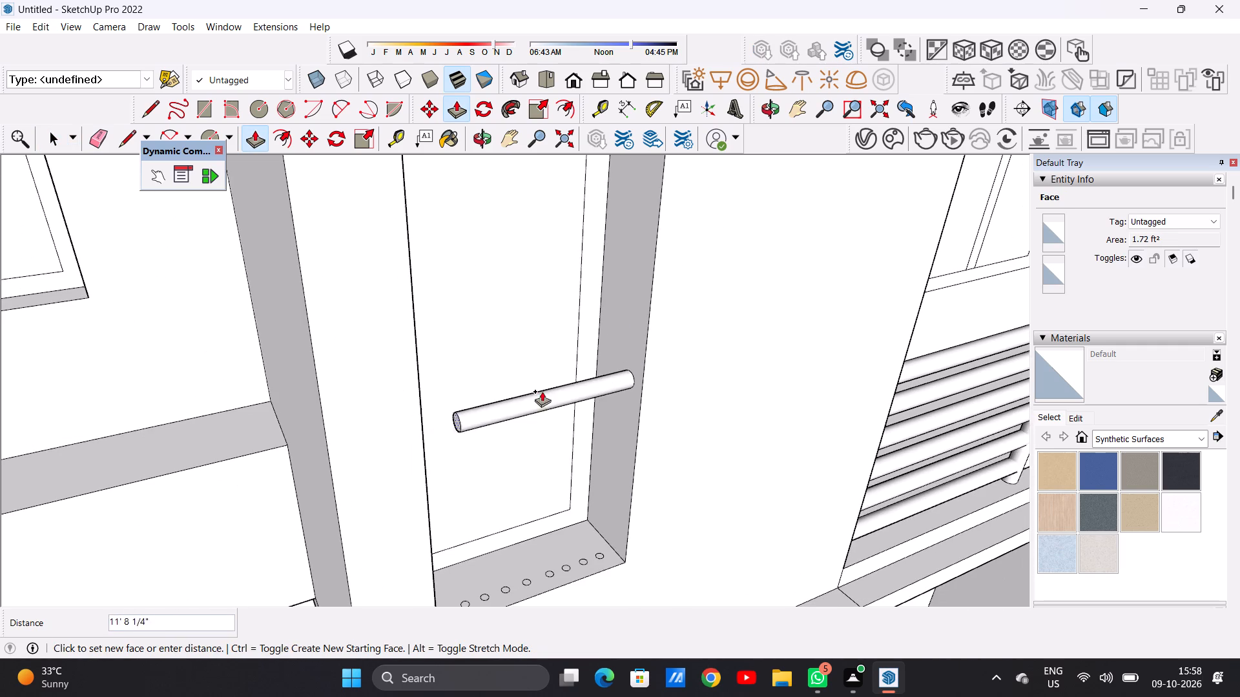
{"action": "scroll", "coordinate": [548, 389], "scroll_direction": "down", "scroll_amount": 1}
{"action": "middle_click_drag", "start_coordinate": [485, 390], "coordinate": [275, 378]}
{"action": "scroll", "coordinate": [289, 371], "scroll_direction": "up", "scroll_amount": 6}
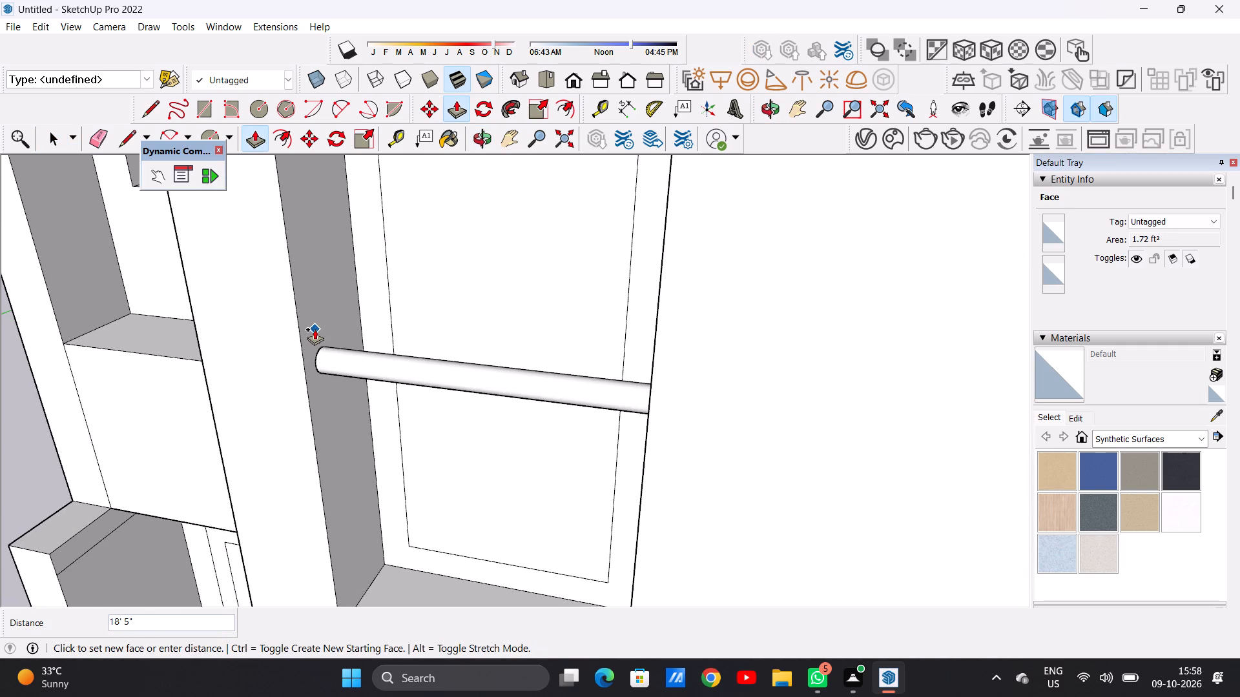
{"action": "left_click", "coordinate": [315, 329]}
Extrude the sill circle nearest the balcony-side jamb about 18' 3 7/16" up into the horizontal bar.
{"action": "scroll", "coordinate": [412, 383], "scroll_direction": "down", "scroll_amount": 6}
{"action": "middle_click_drag", "start_coordinate": [502, 395], "coordinate": [534, 537]}
{"action": "scroll", "coordinate": [538, 507], "scroll_direction": "up", "scroll_amount": 14}
{"action": "left_click", "coordinate": [546, 572]}
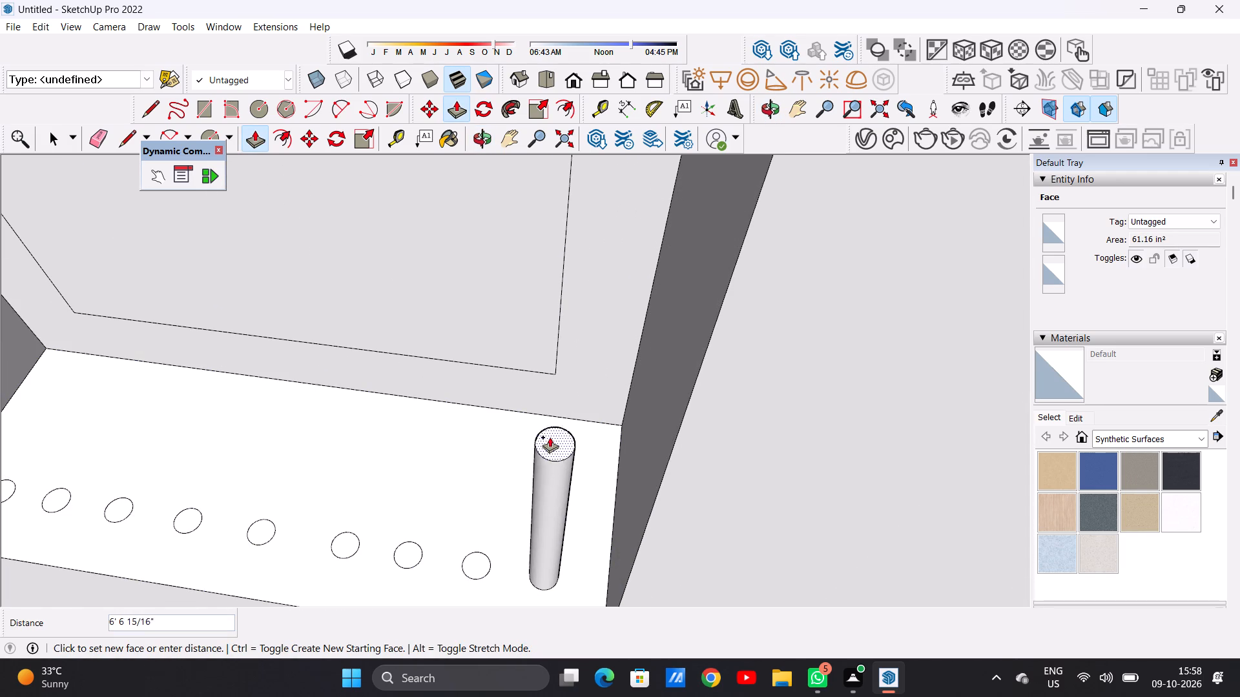
{"action": "scroll", "coordinate": [547, 439], "scroll_direction": "down", "scroll_amount": 13}
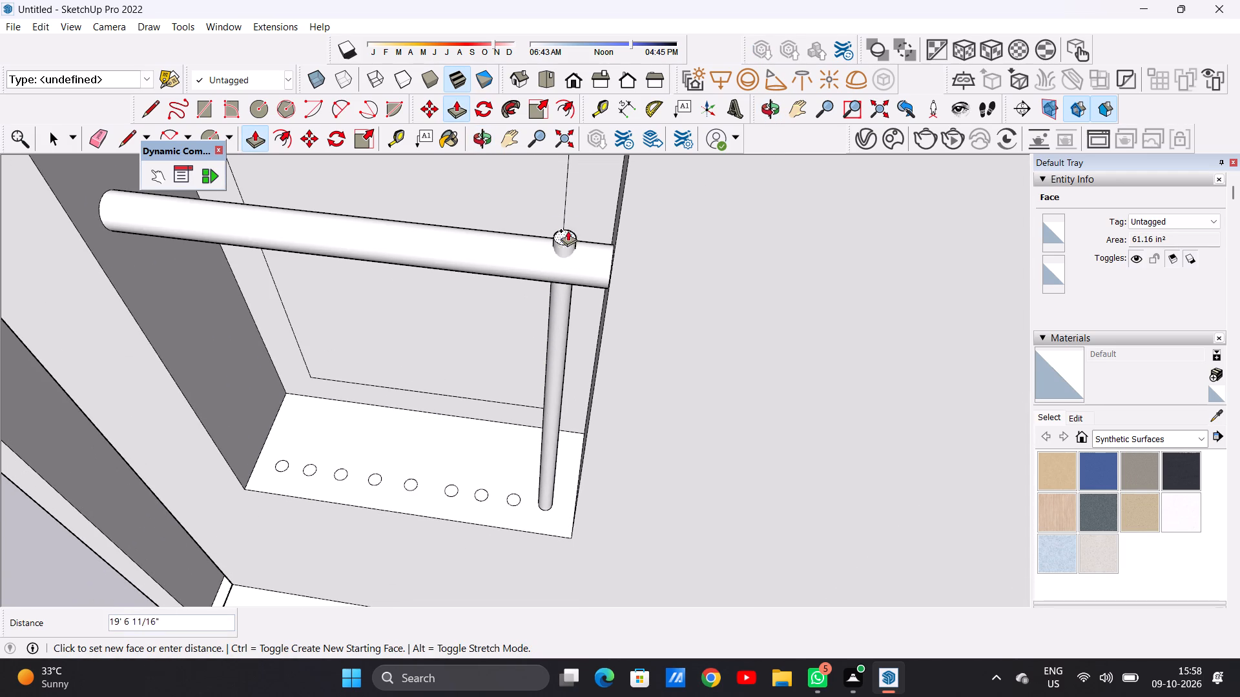
{"action": "left_click", "coordinate": [568, 263]}
{"action": "key", "text": "space"}
Extrude the second sill circle from the balcony-side end about 18' 4 7/16" up into the horizontal bar.
{"action": "scroll", "coordinate": [420, 449], "scroll_direction": "down", "scroll_amount": 10}
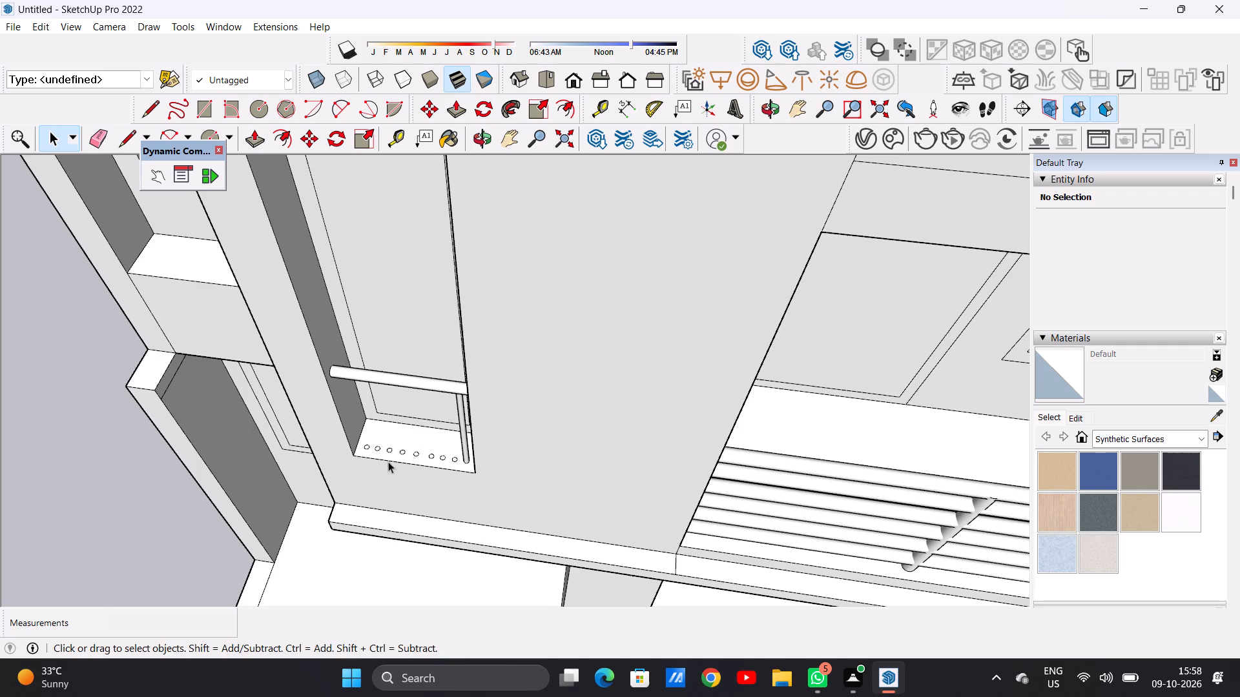
{"action": "middle_click_drag", "start_coordinate": [386, 460], "coordinate": [453, 334]}
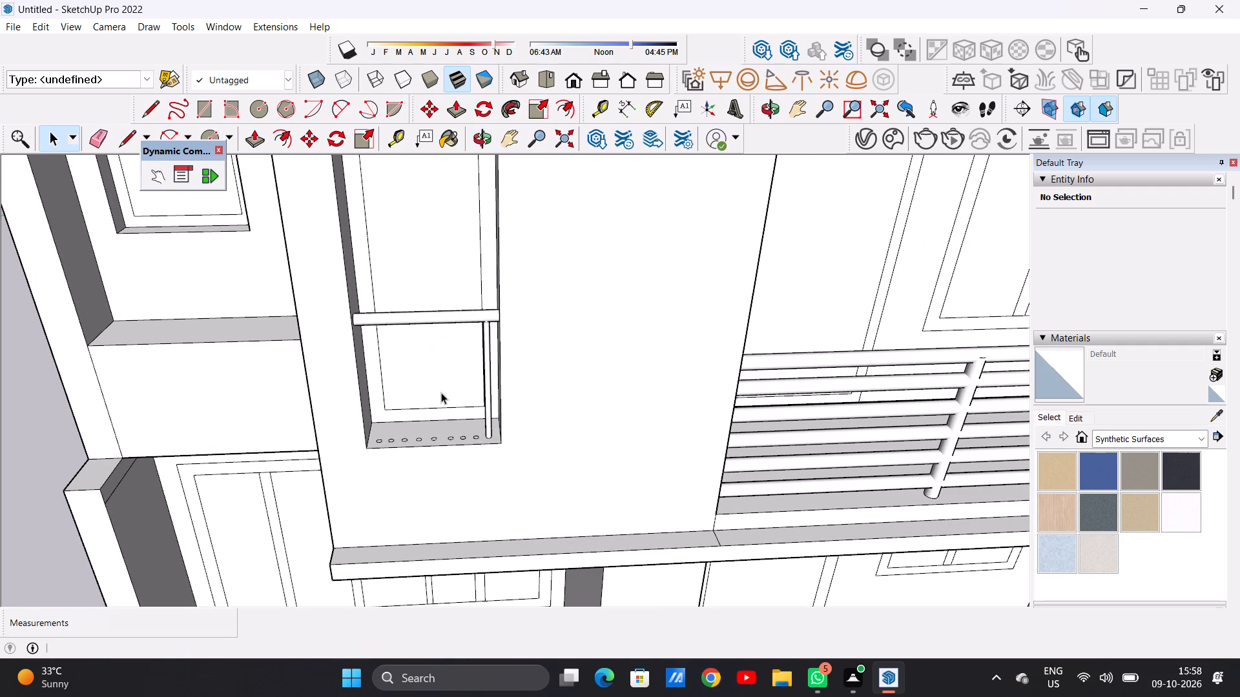
{"action": "scroll", "coordinate": [393, 417], "scroll_direction": "down", "scroll_amount": 10}
{"action": "middle_click_drag", "start_coordinate": [408, 403], "coordinate": [398, 500]}
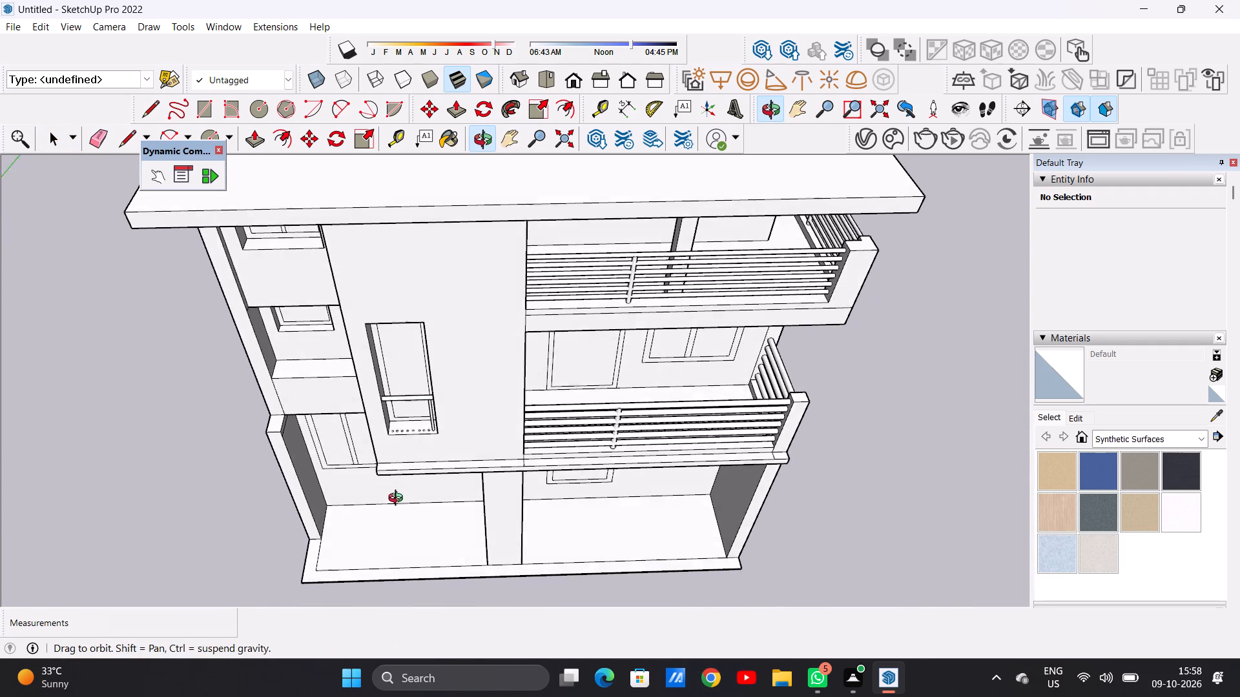
{"action": "middle_click_drag", "start_coordinate": [398, 500], "coordinate": [400, 503]}
{"action": "scroll", "coordinate": [408, 447], "scroll_direction": "up", "scroll_amount": 6}
{"action": "scroll", "coordinate": [424, 419], "scroll_direction": "up", "scroll_amount": 18}
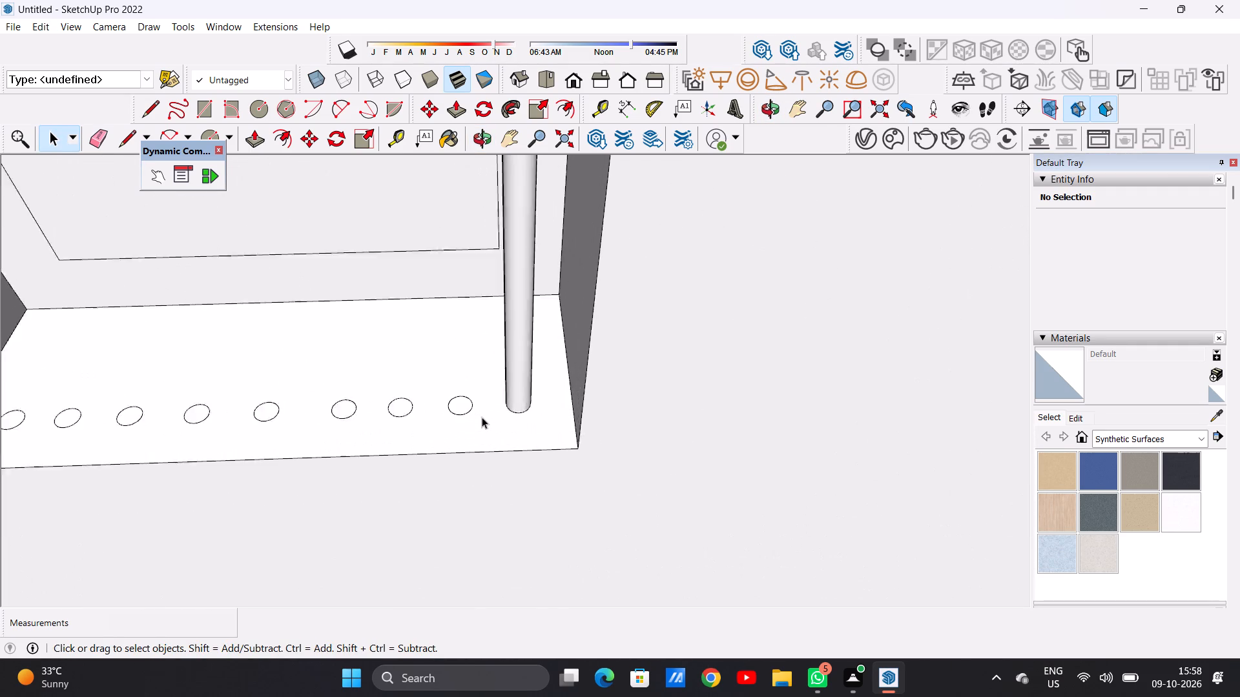
{"action": "scroll", "coordinate": [482, 417], "scroll_direction": "up", "scroll_amount": 2}
{"action": "key", "text": "p"}
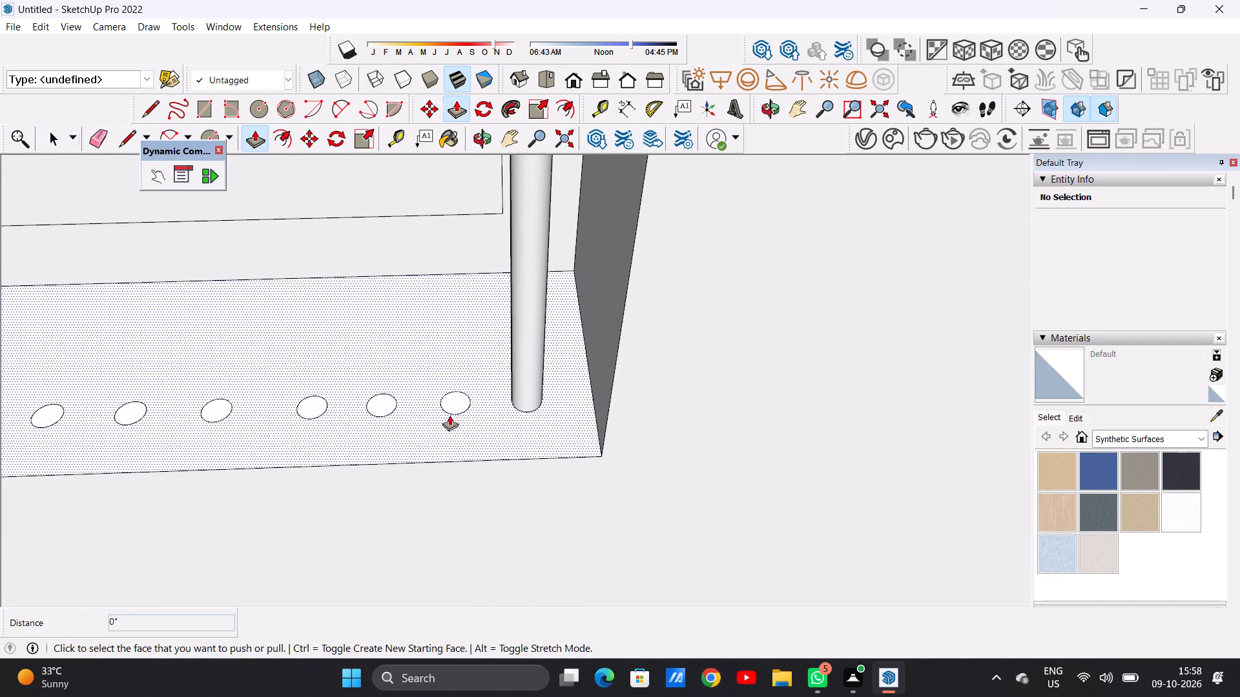
{"action": "scroll", "coordinate": [450, 398], "scroll_direction": "up", "scroll_amount": 6}
{"action": "left_click", "coordinate": [450, 398]}
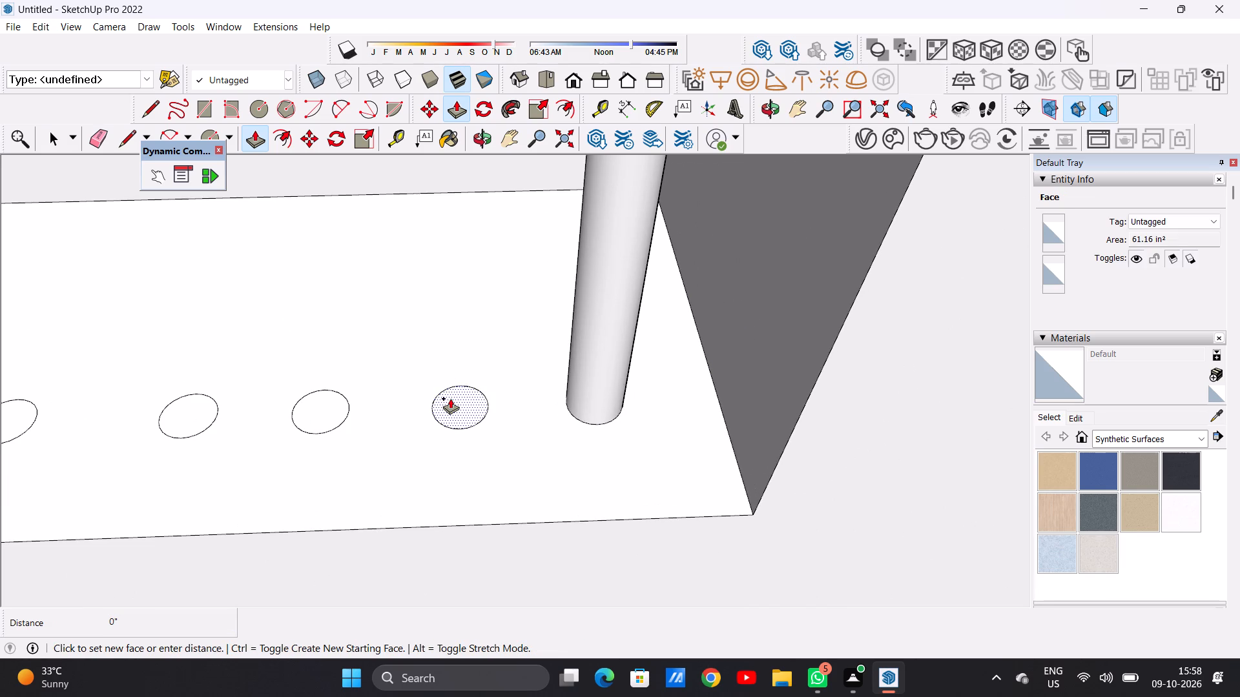
{"action": "scroll", "coordinate": [461, 305], "scroll_direction": "down", "scroll_amount": 20}
{"action": "scroll", "coordinate": [461, 305], "scroll_direction": "down", "scroll_amount": 3}
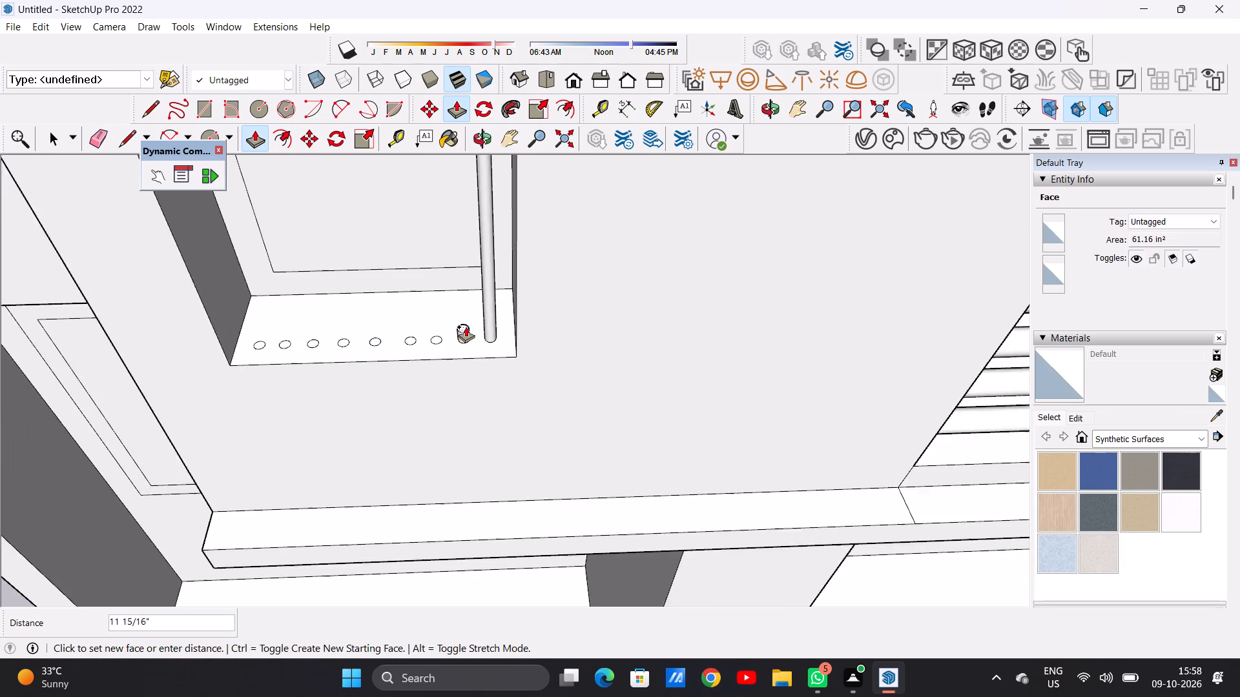
{"action": "scroll", "coordinate": [466, 327], "scroll_direction": "down", "scroll_amount": 6}
{"action": "scroll", "coordinate": [462, 219], "scroll_direction": "up", "scroll_amount": 10}
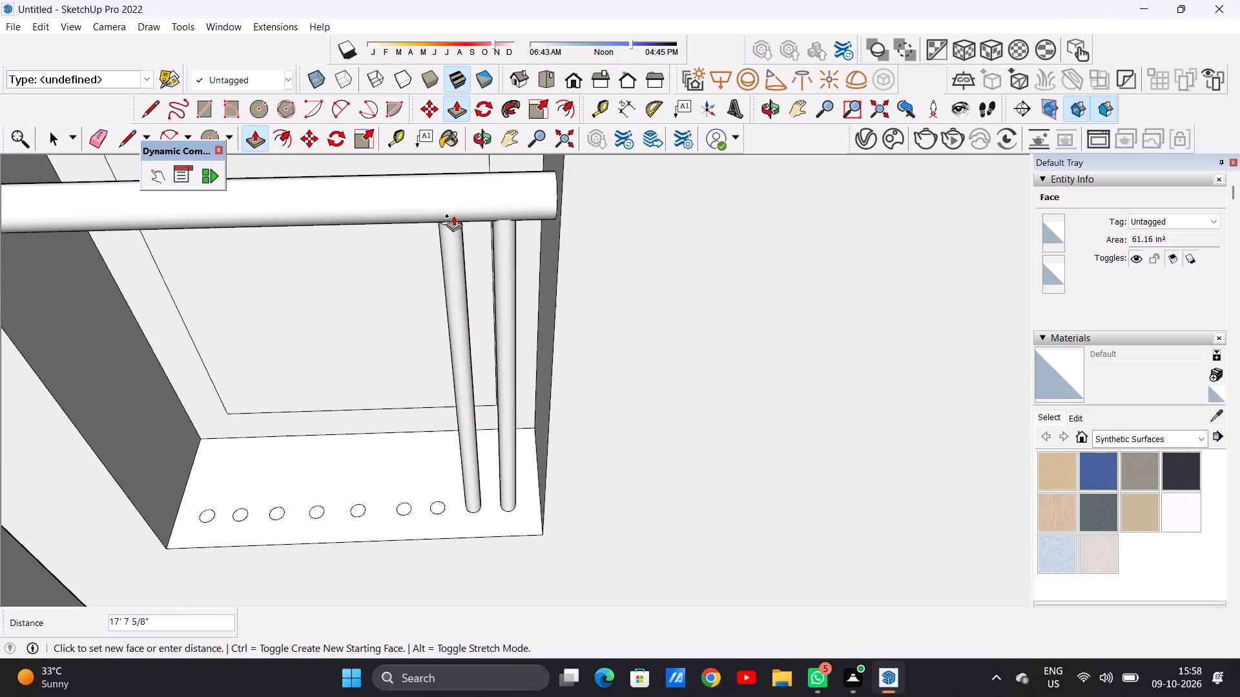
{"action": "scroll", "coordinate": [453, 216], "scroll_direction": "up", "scroll_amount": 7}
{"action": "left_click", "coordinate": [463, 207]}
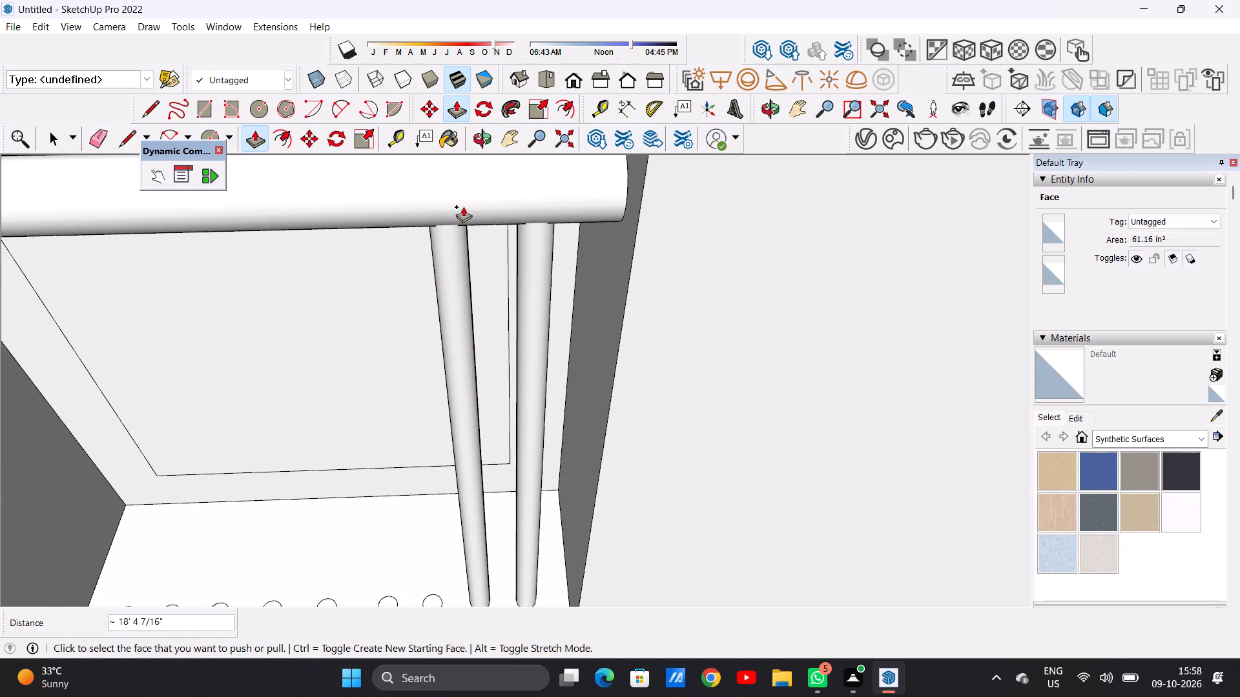
Extrude the third sill circle from the balcony-side end about 18' 6 3/4" up into the horizontal bar.
{"action": "scroll", "coordinate": [442, 265], "scroll_direction": "down", "scroll_amount": 12}
{"action": "middle_click_drag", "start_coordinate": [462, 400], "coordinate": [455, 411]}
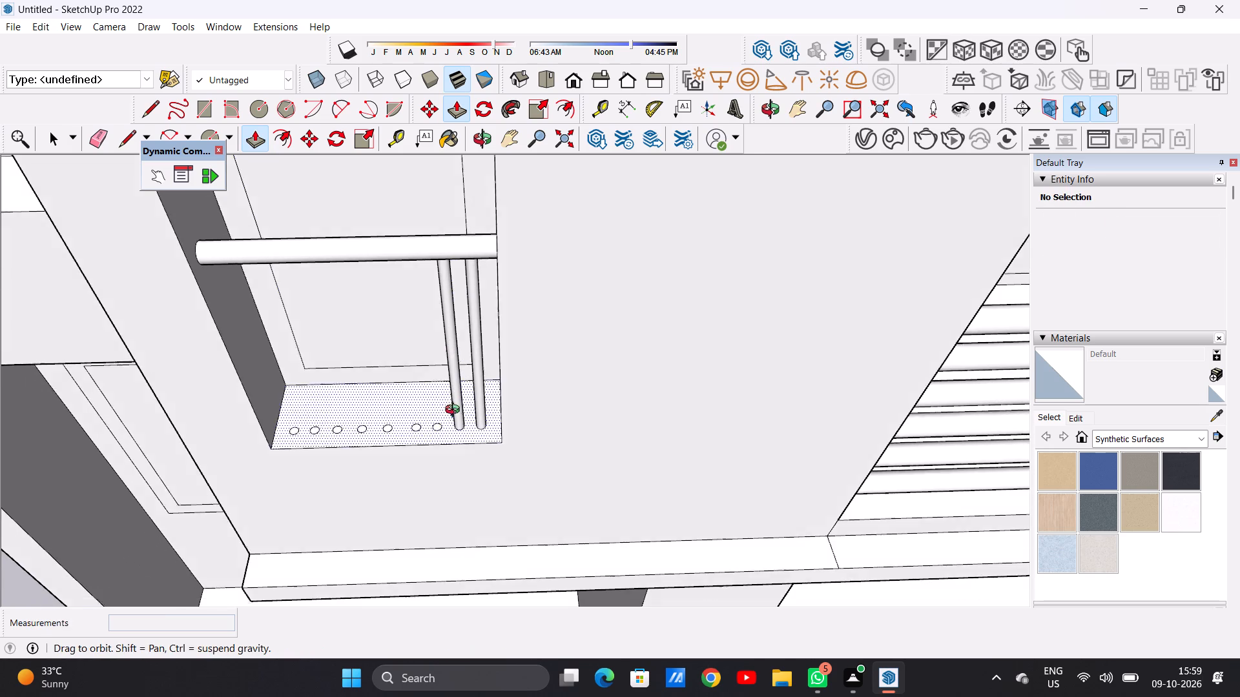
{"action": "middle_click_drag", "start_coordinate": [455, 411], "coordinate": [440, 434]}
{"action": "scroll", "coordinate": [433, 418], "scroll_direction": "up", "scroll_amount": 20}
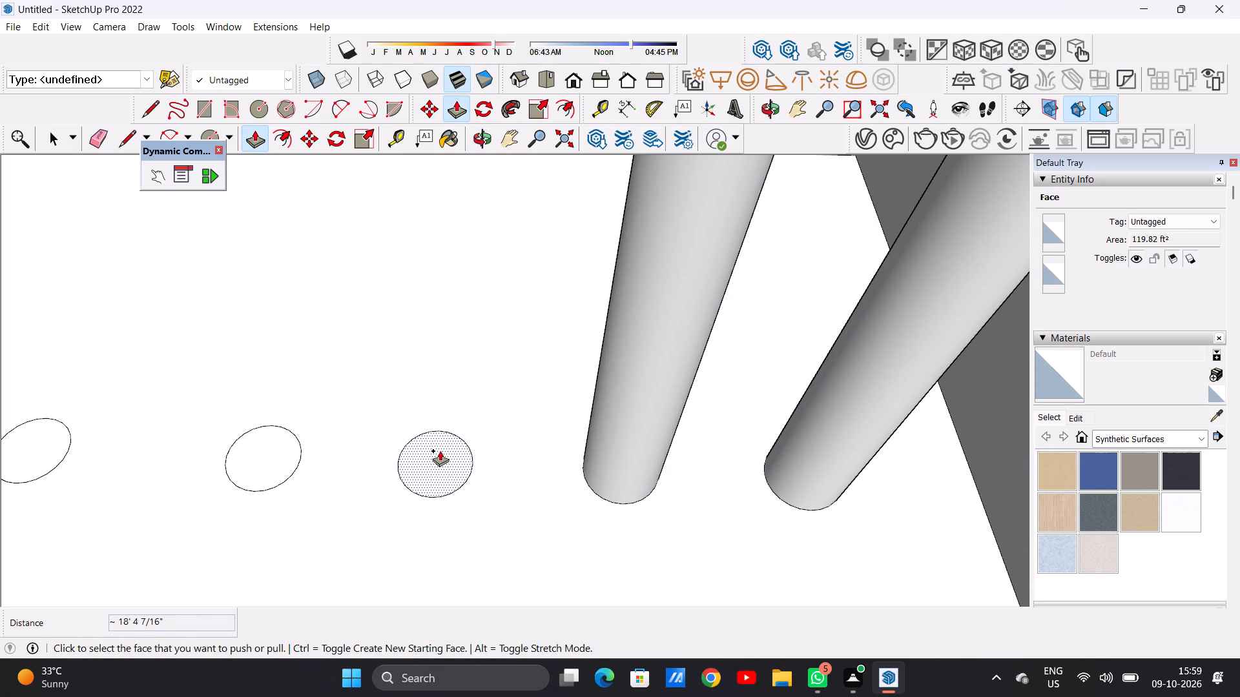
{"action": "left_click", "coordinate": [440, 450]}
{"action": "scroll", "coordinate": [442, 368], "scroll_direction": "down", "scroll_amount": 17}
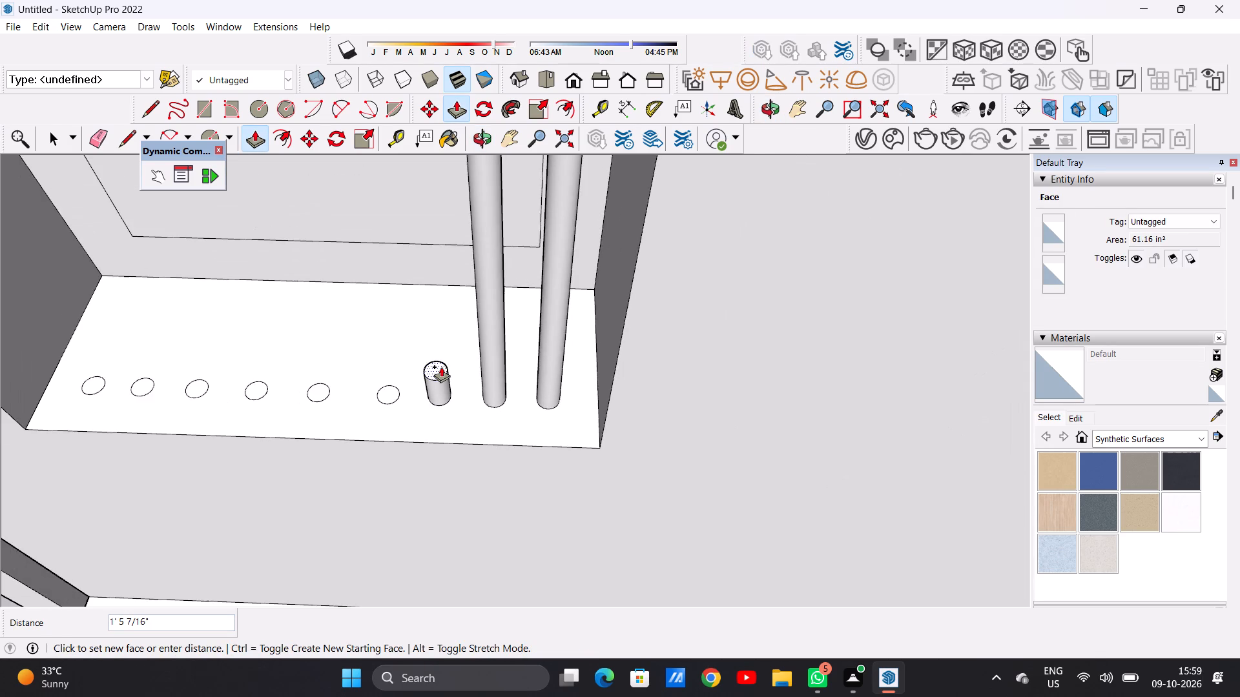
{"action": "scroll", "coordinate": [441, 367], "scroll_direction": "down", "scroll_amount": 6}
{"action": "scroll", "coordinate": [433, 294], "scroll_direction": "down", "scroll_amount": 6}
{"action": "scroll", "coordinate": [426, 229], "scroll_direction": "up", "scroll_amount": 8}
{"action": "scroll", "coordinate": [419, 229], "scroll_direction": "down", "scroll_amount": 1}
{"action": "scroll", "coordinate": [419, 229], "scroll_direction": "up", "scroll_amount": 2}
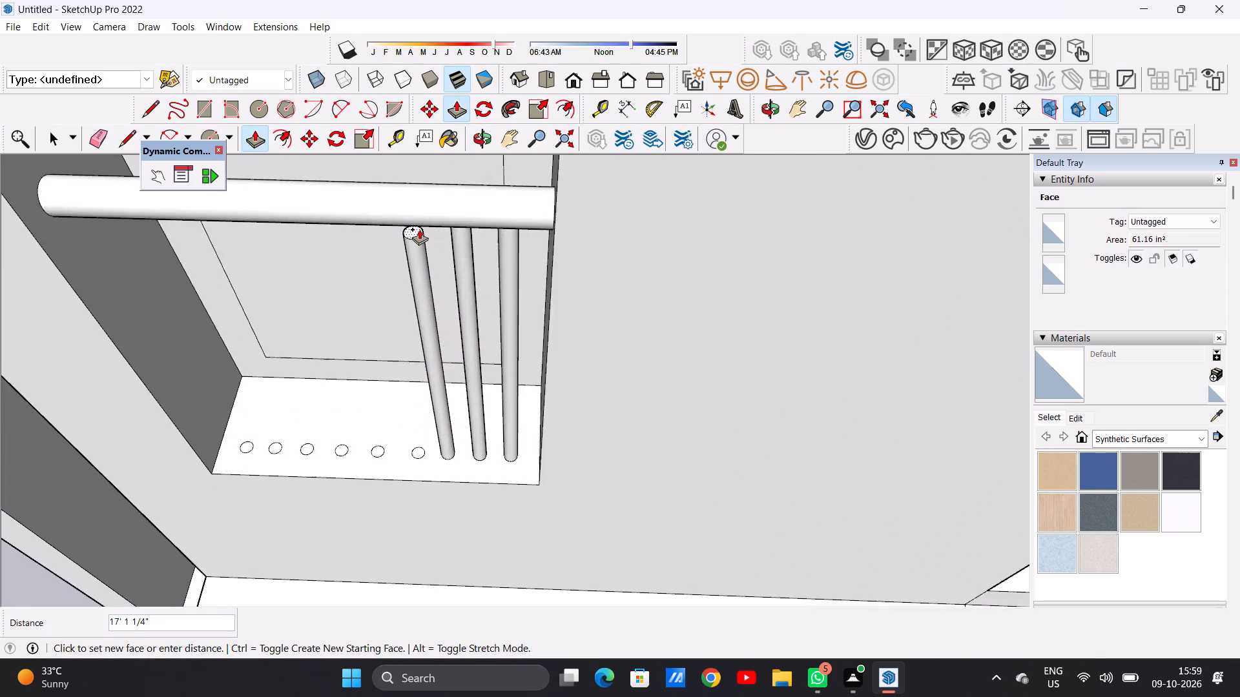
{"action": "scroll", "coordinate": [419, 229], "scroll_direction": "up", "scroll_amount": 4}
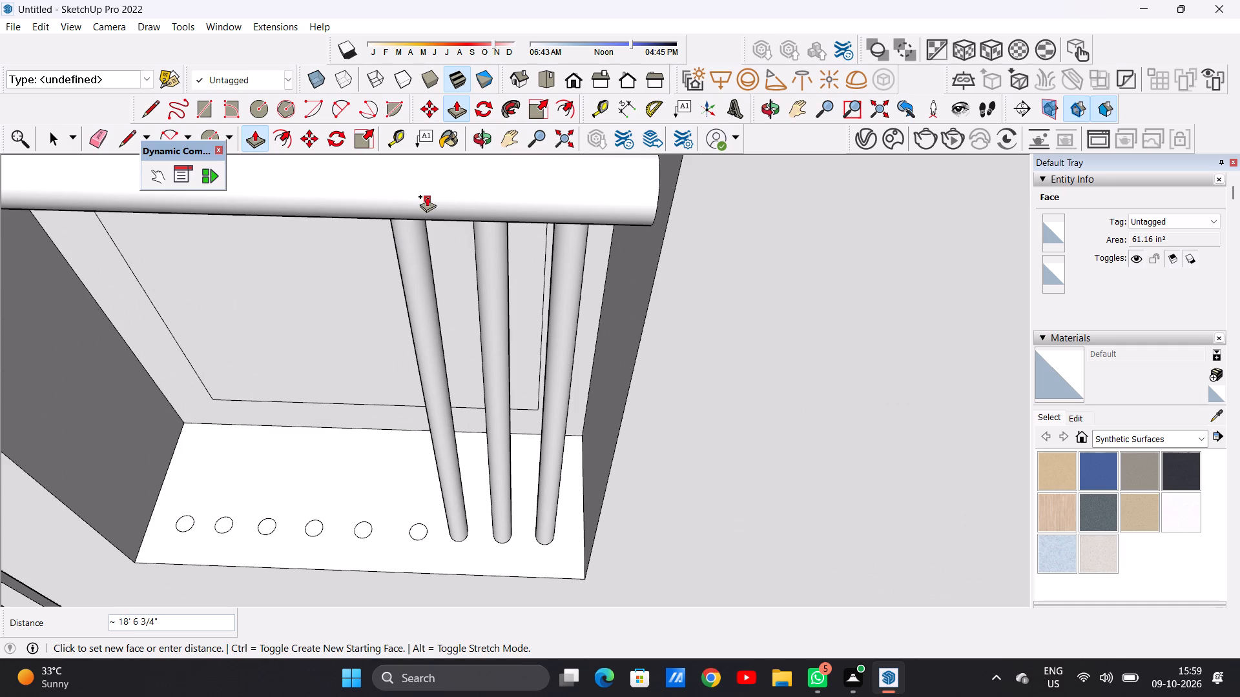
{"action": "left_click", "coordinate": [427, 196]}
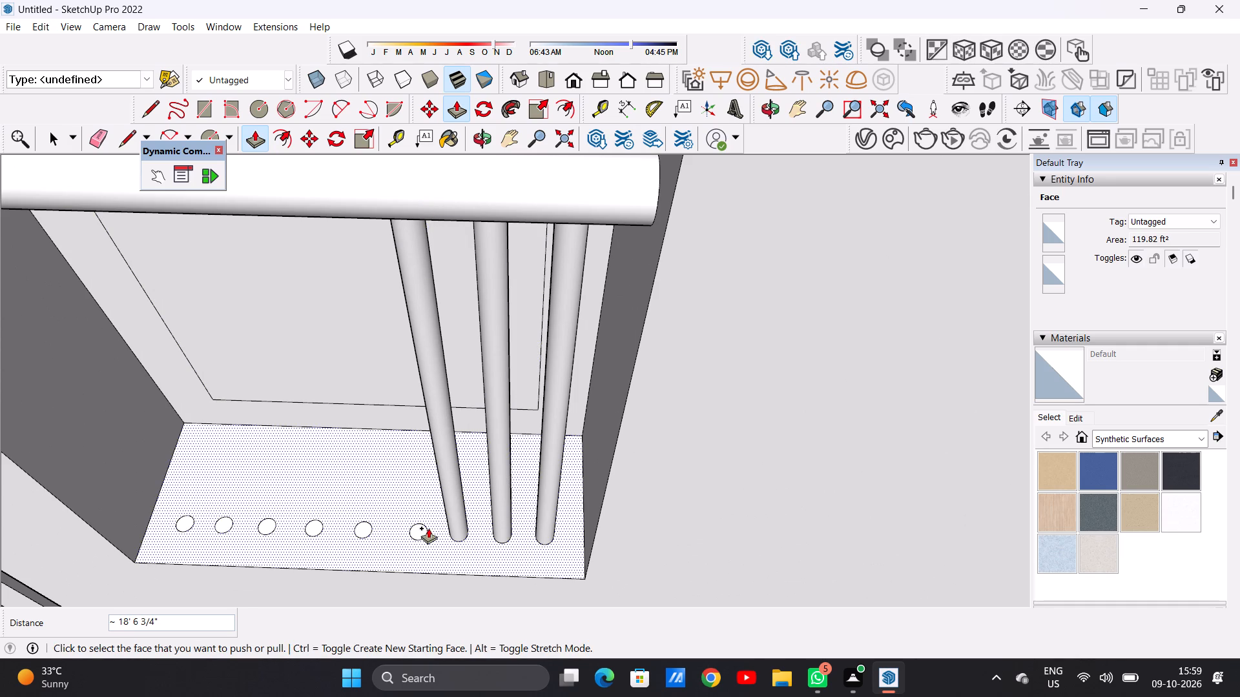
Extrude the fourth, fifth and sixth sill circles up into the horizontal bar, about 18' 1/8", 18' 6 3/4" and 18' 3 3/4".
{"action": "left_click", "coordinate": [424, 528]}
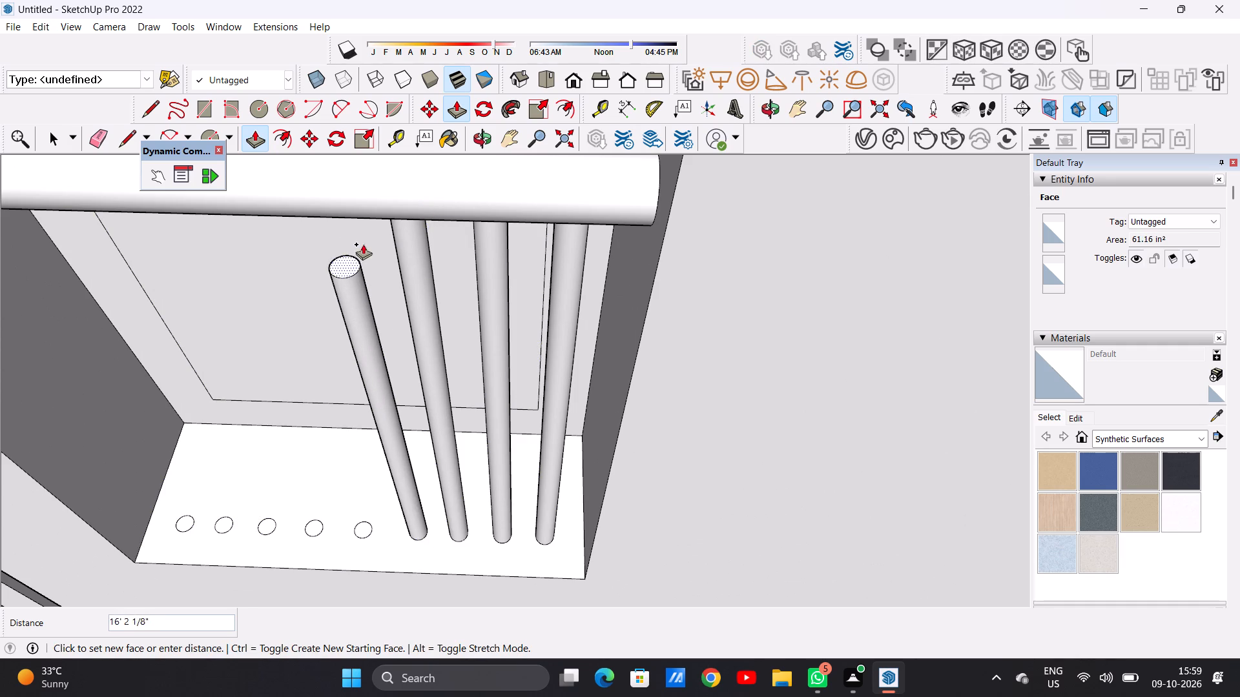
{"action": "left_click", "coordinate": [338, 191]}
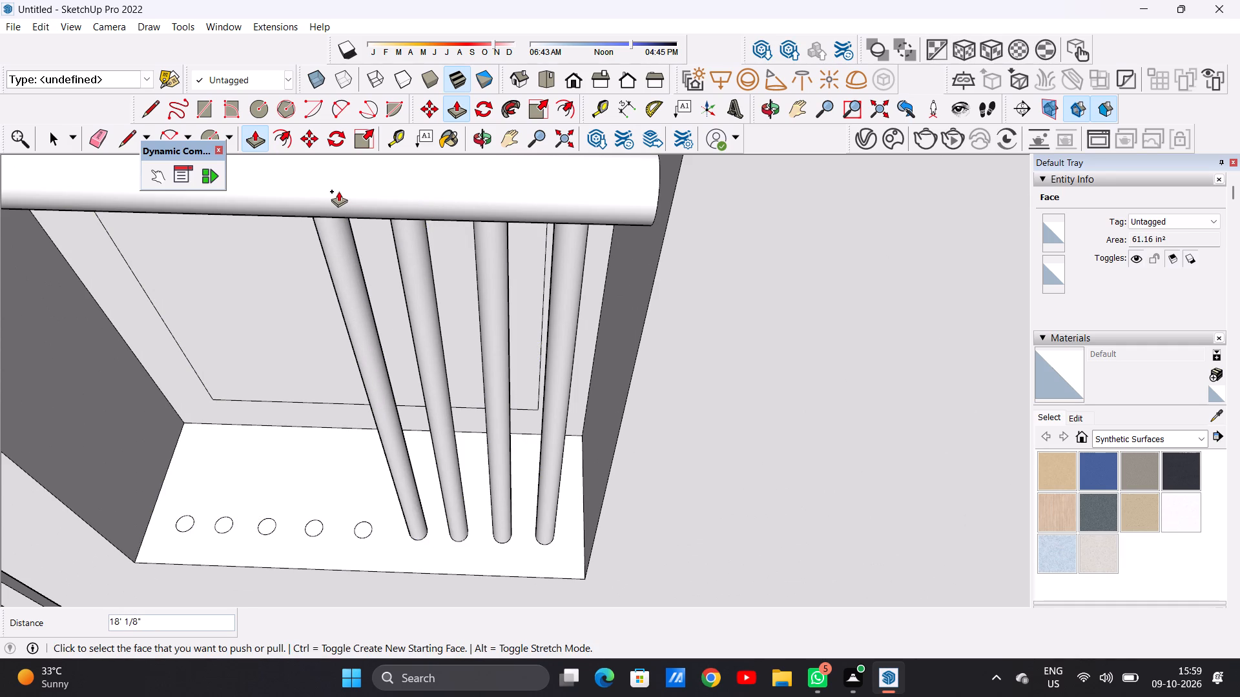
{"action": "left_click", "coordinate": [364, 523]}
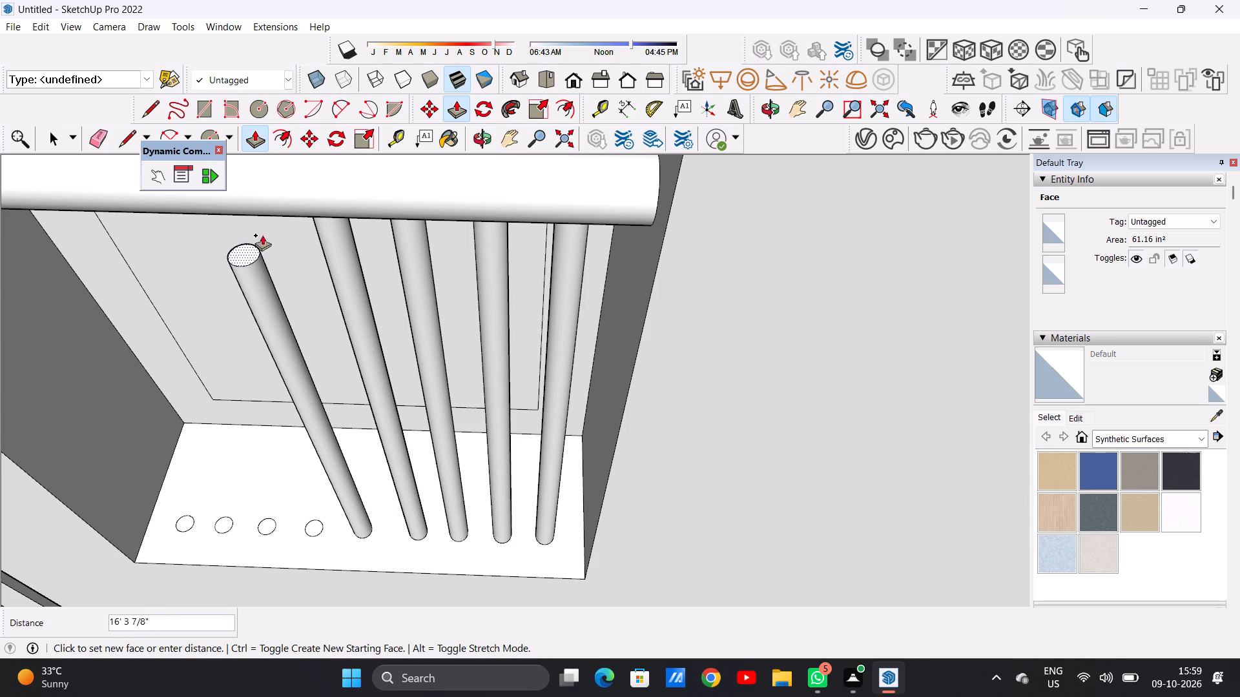
{"action": "left_click", "coordinate": [251, 199]}
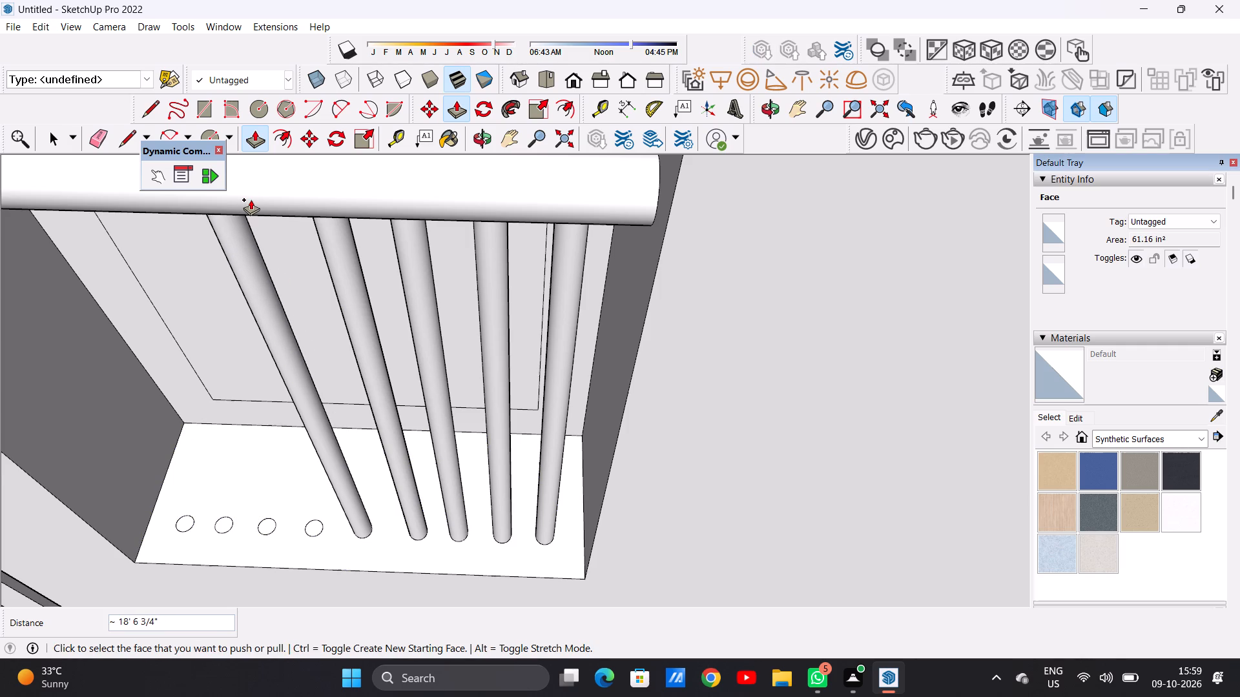
{"action": "scroll", "coordinate": [403, 401], "scroll_direction": "down", "scroll_amount": 6}
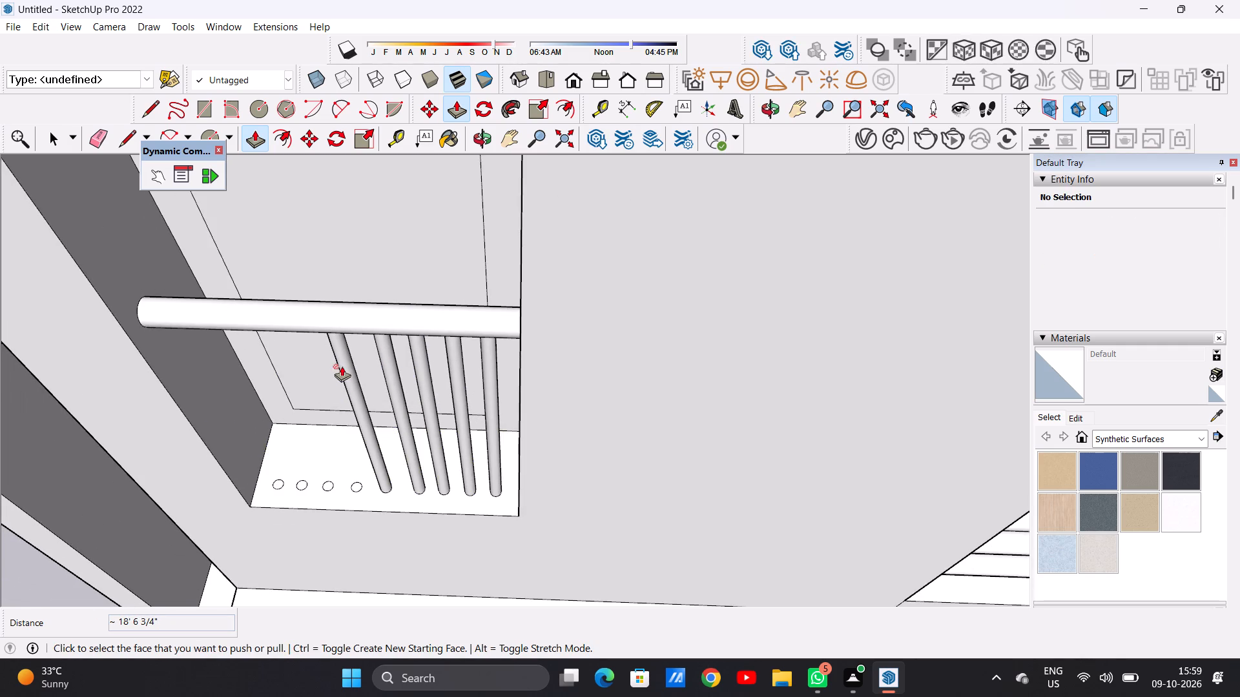
{"action": "scroll", "coordinate": [342, 364], "scroll_direction": "up", "scroll_amount": 6}
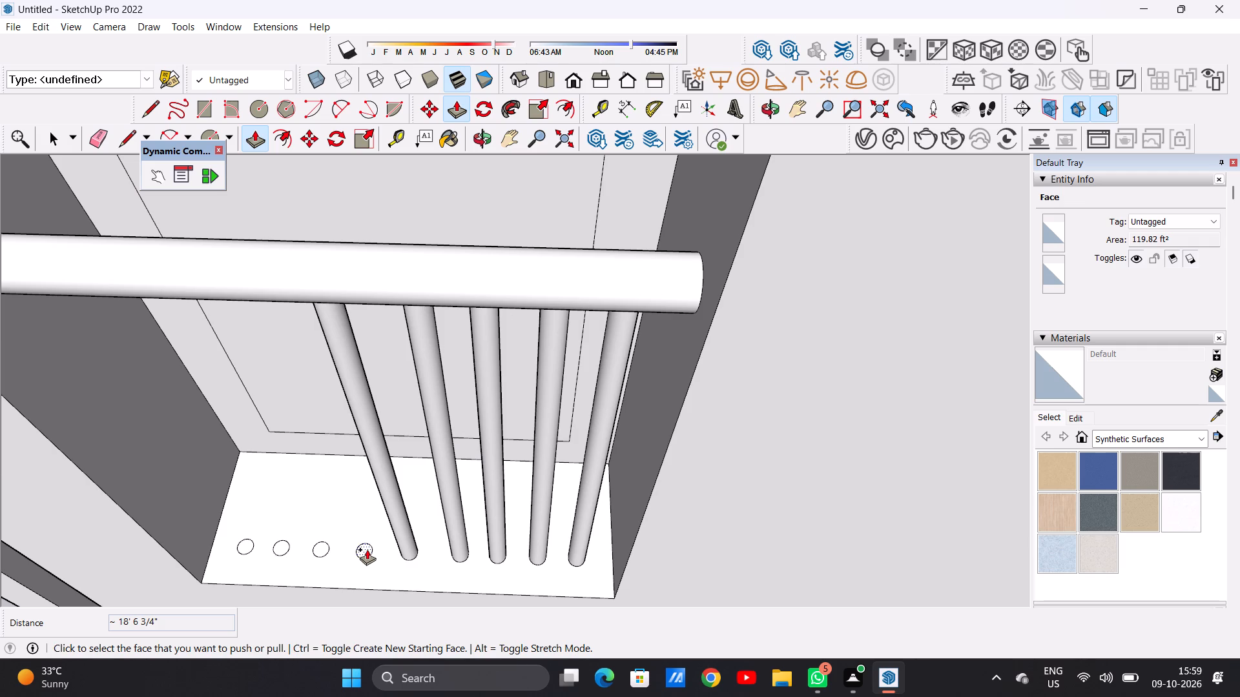
{"action": "left_click", "coordinate": [367, 545]}
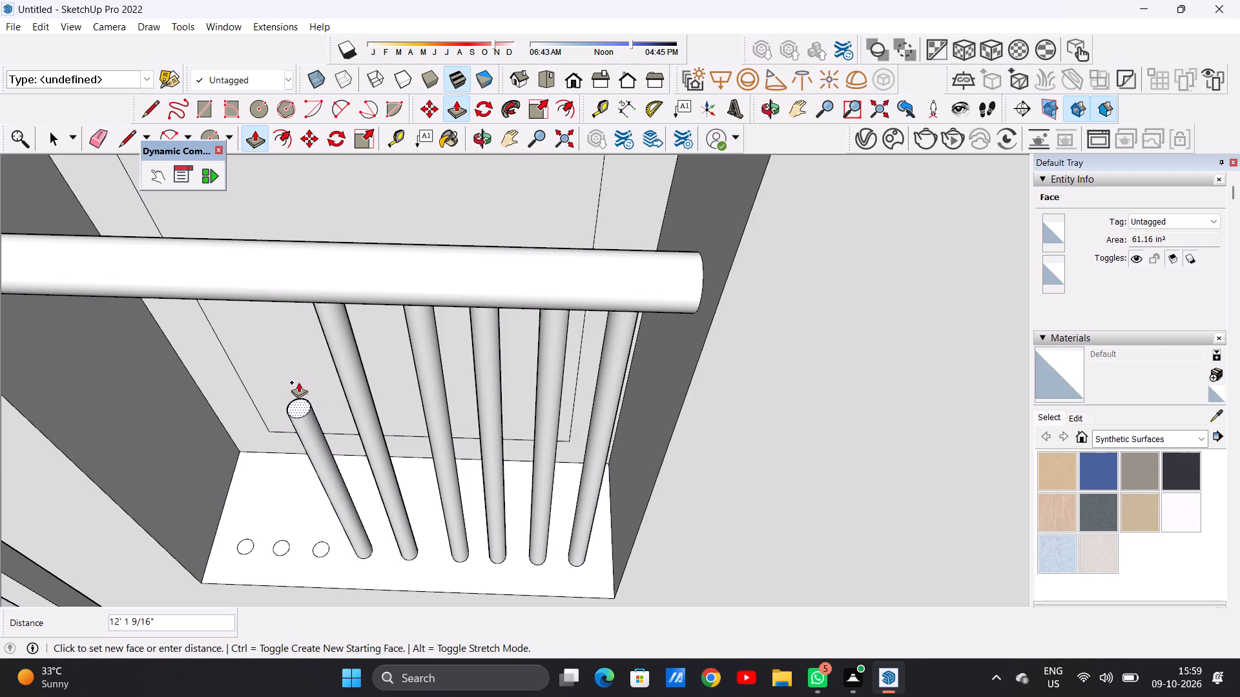
{"action": "left_click", "coordinate": [244, 265]}
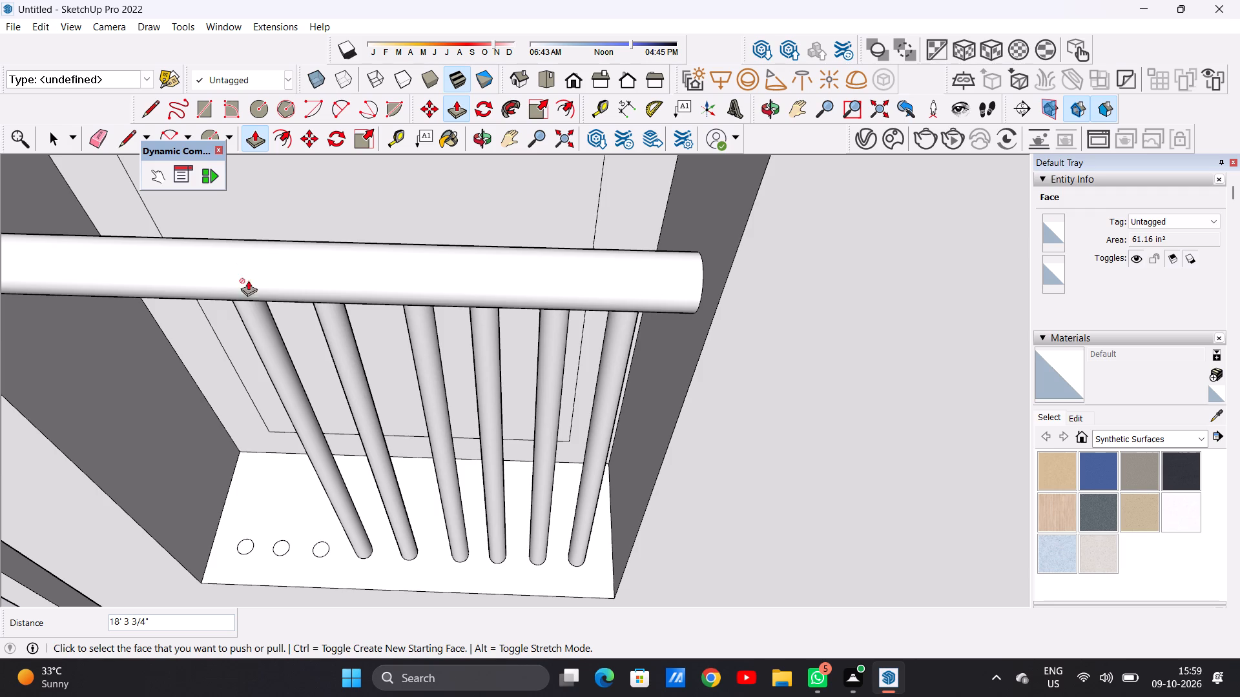
Extrude the seventh sill circle from the balcony-side end upward towards the horizontal bar.
{"action": "left_click", "coordinate": [324, 553]}
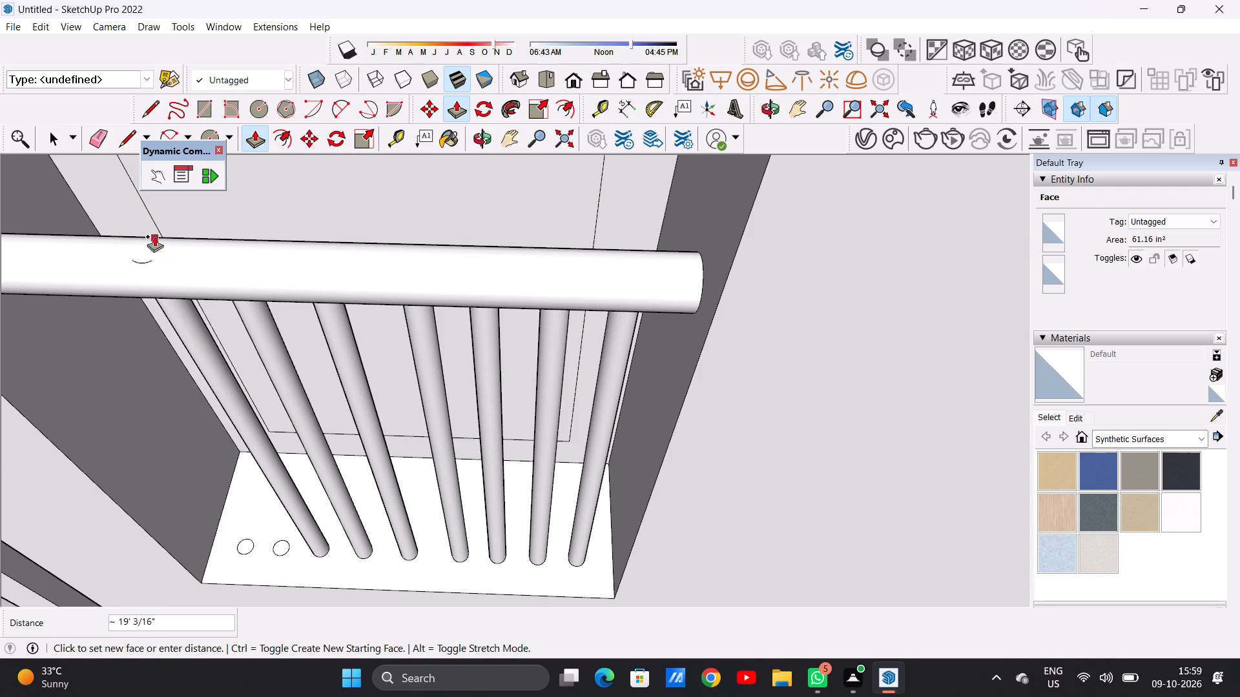
Finish extruding the seventh sill circle and extrude the eighth up into the horizontal bar, both about 18' 8 15/16".
{"action": "left_click", "coordinate": [170, 276]}
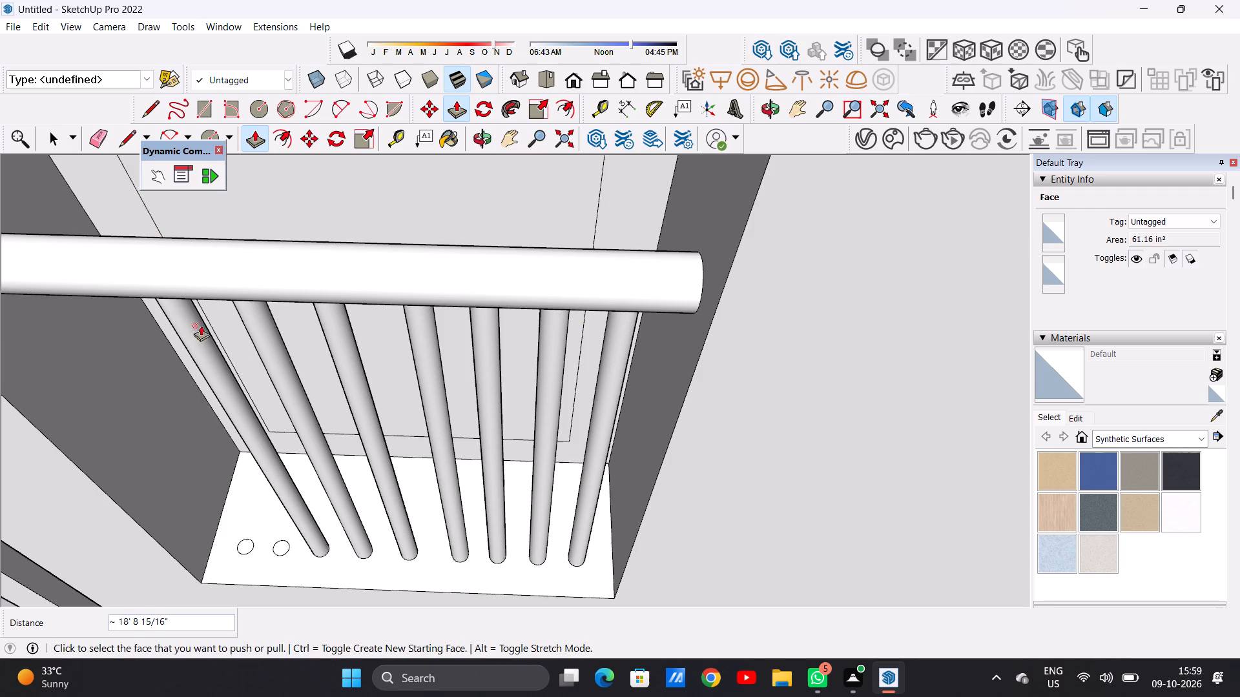
{"action": "scroll", "coordinate": [227, 330], "scroll_direction": "down", "scroll_amount": 4}
{"action": "scroll", "coordinate": [273, 489], "scroll_direction": "up", "scroll_amount": 8}
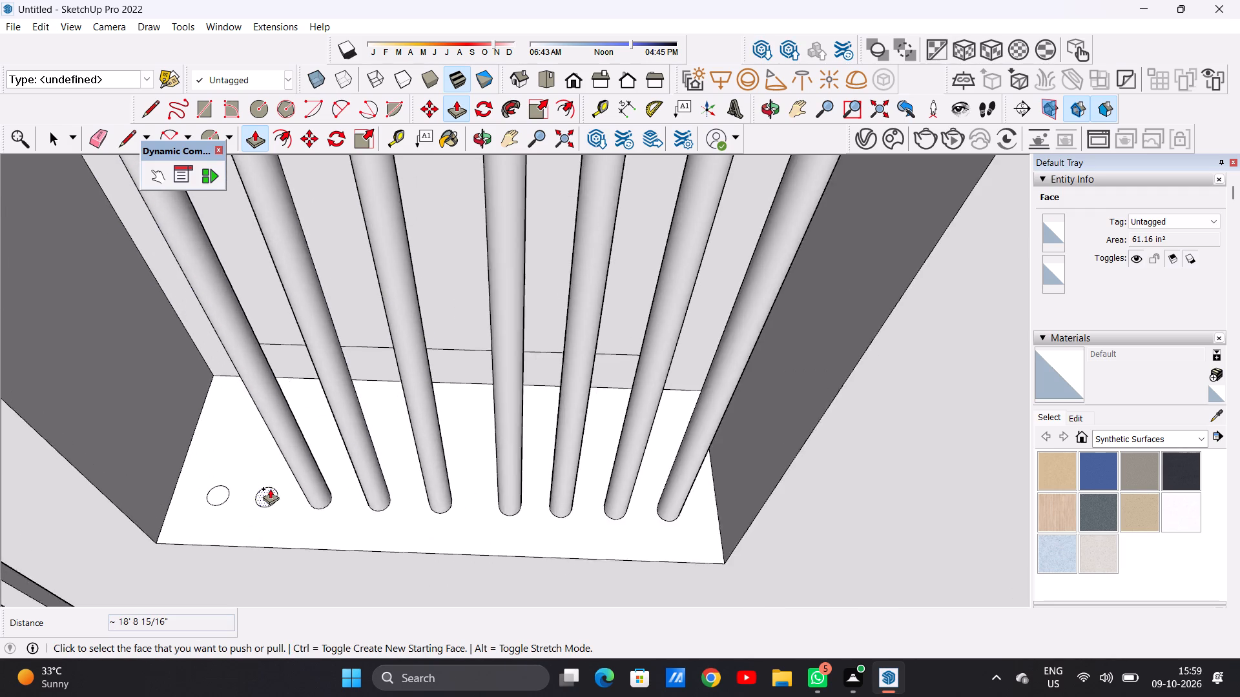
{"action": "scroll", "coordinate": [270, 489], "scroll_direction": "up", "scroll_amount": 4}
{"action": "left_click", "coordinate": [258, 493]}
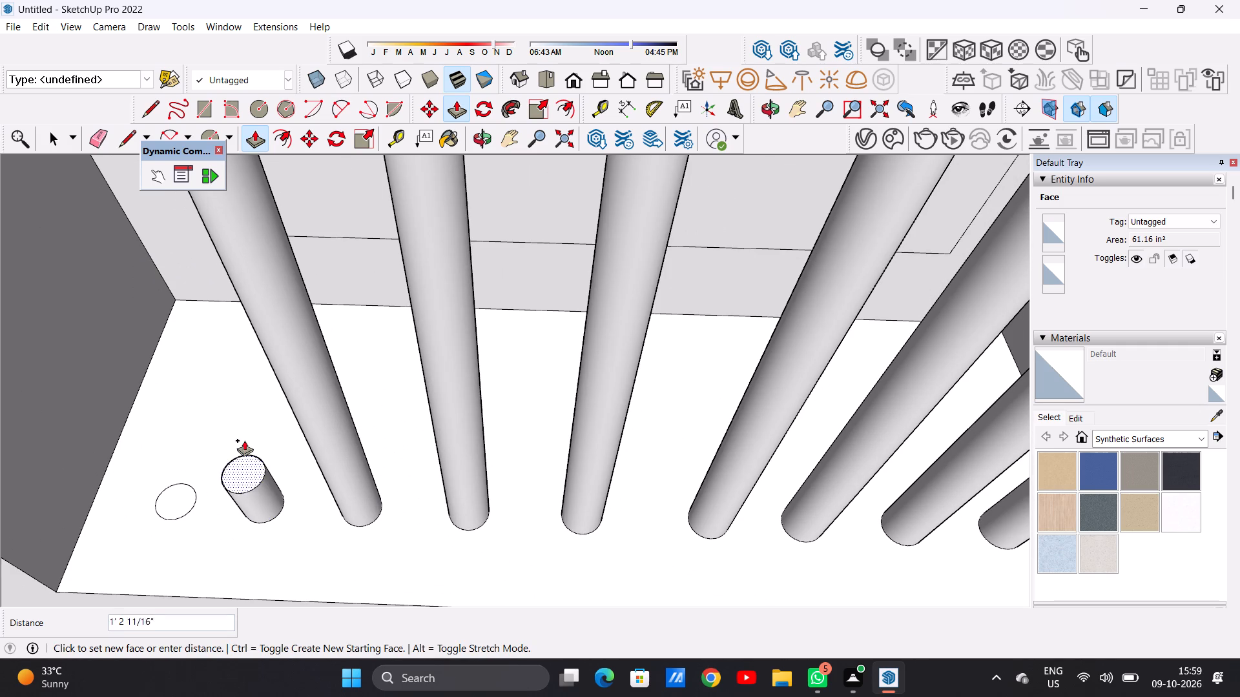
{"action": "scroll", "coordinate": [251, 417], "scroll_direction": "down", "scroll_amount": 19}
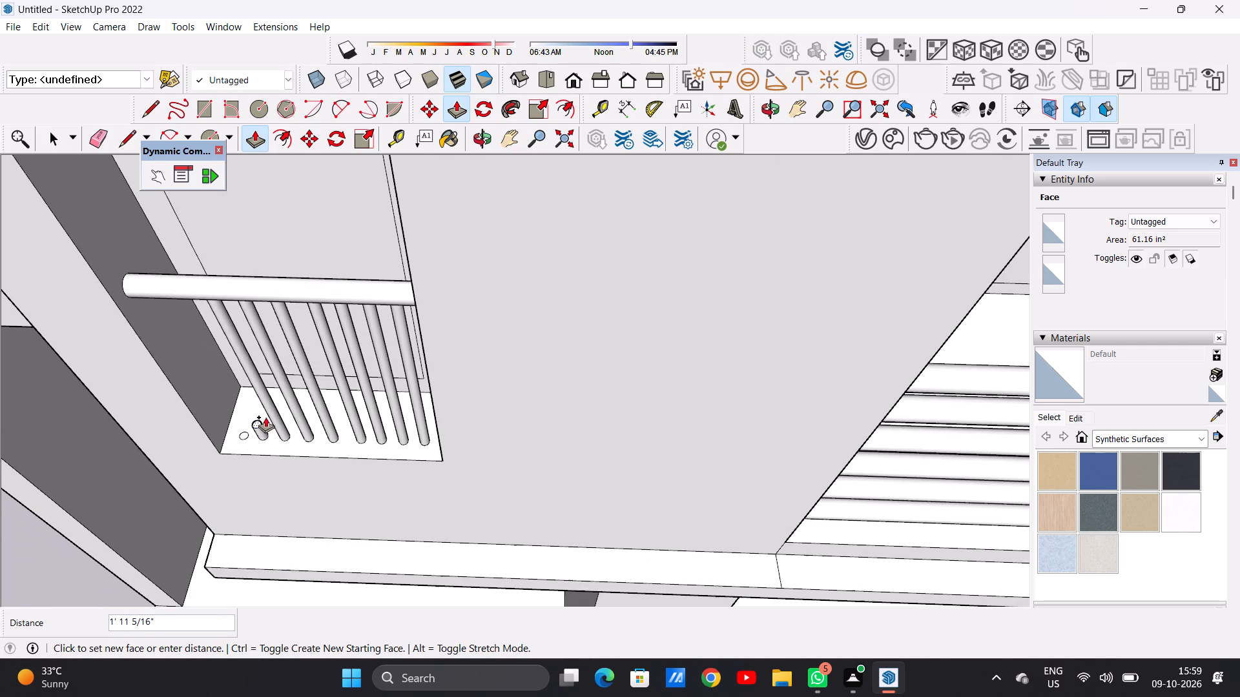
{"action": "scroll", "coordinate": [207, 296], "scroll_direction": "down", "scroll_amount": 1}
{"action": "scroll", "coordinate": [207, 296], "scroll_direction": "up", "scroll_amount": 4}
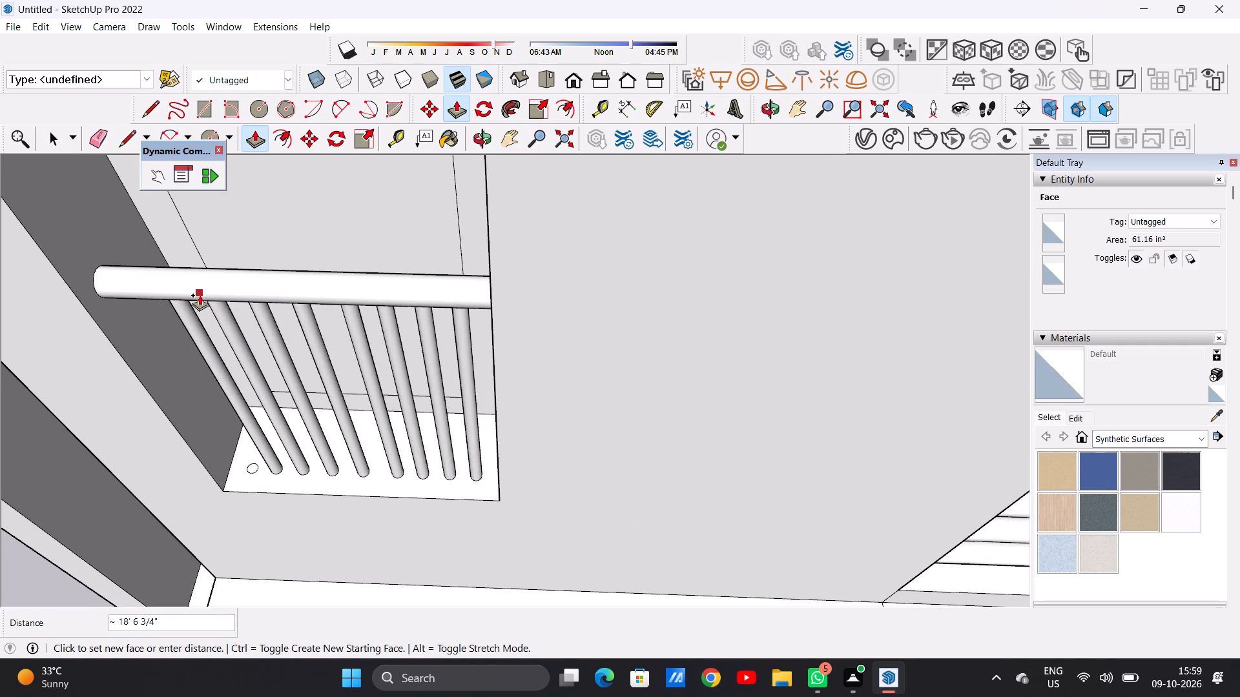
{"action": "left_click", "coordinate": [187, 293]}
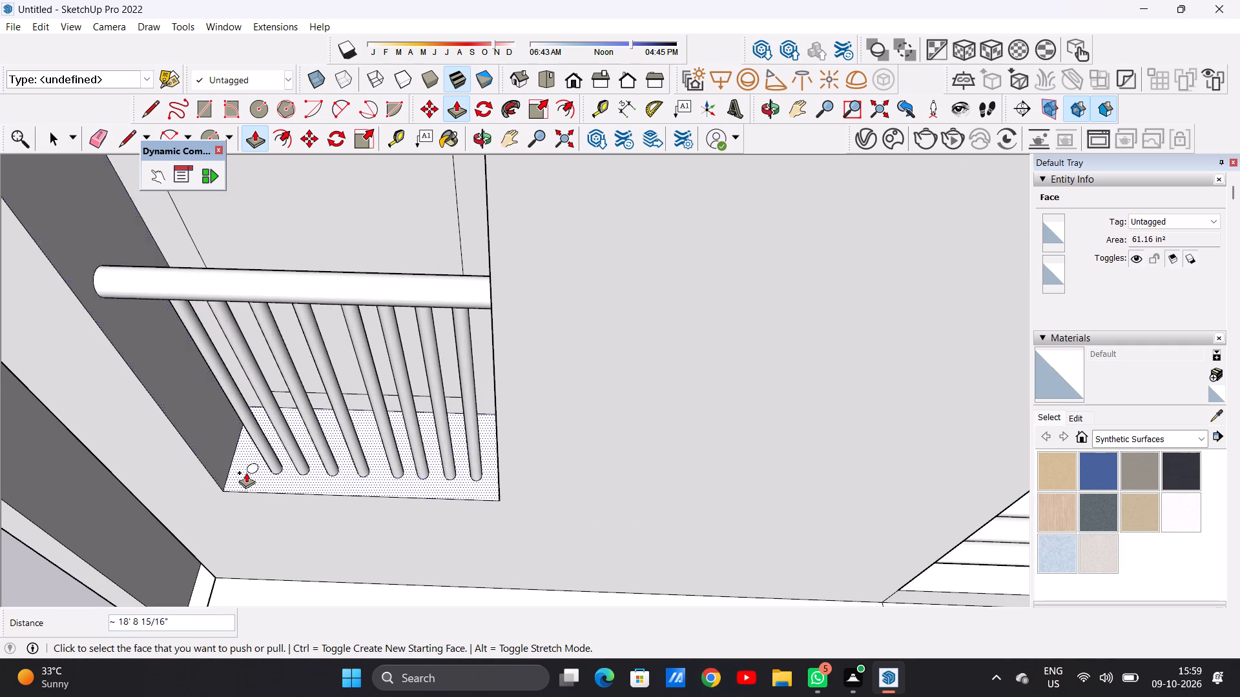
Extrude the ninth and last sill circle about 18' 8 15/16" up into the horizontal bar.
{"action": "scroll", "coordinate": [246, 472], "scroll_direction": "up", "scroll_amount": 17}
{"action": "left_click", "coordinate": [250, 474]}
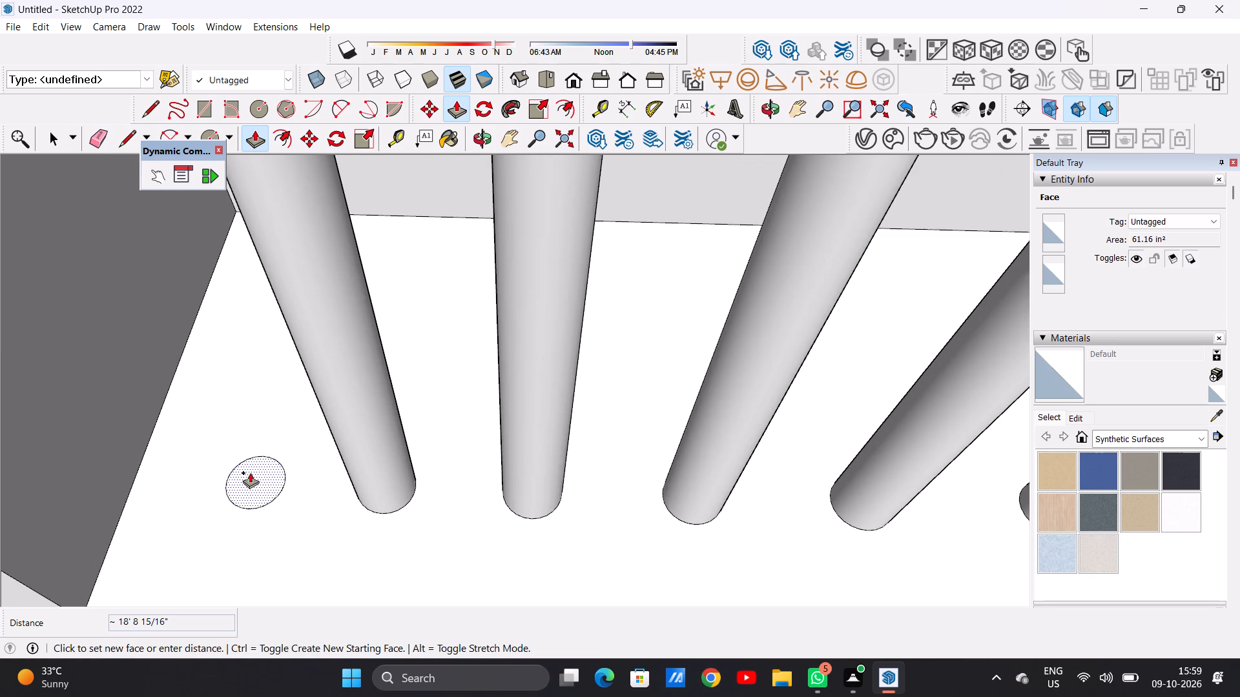
{"action": "scroll", "coordinate": [238, 409], "scroll_direction": "down", "scroll_amount": 19}
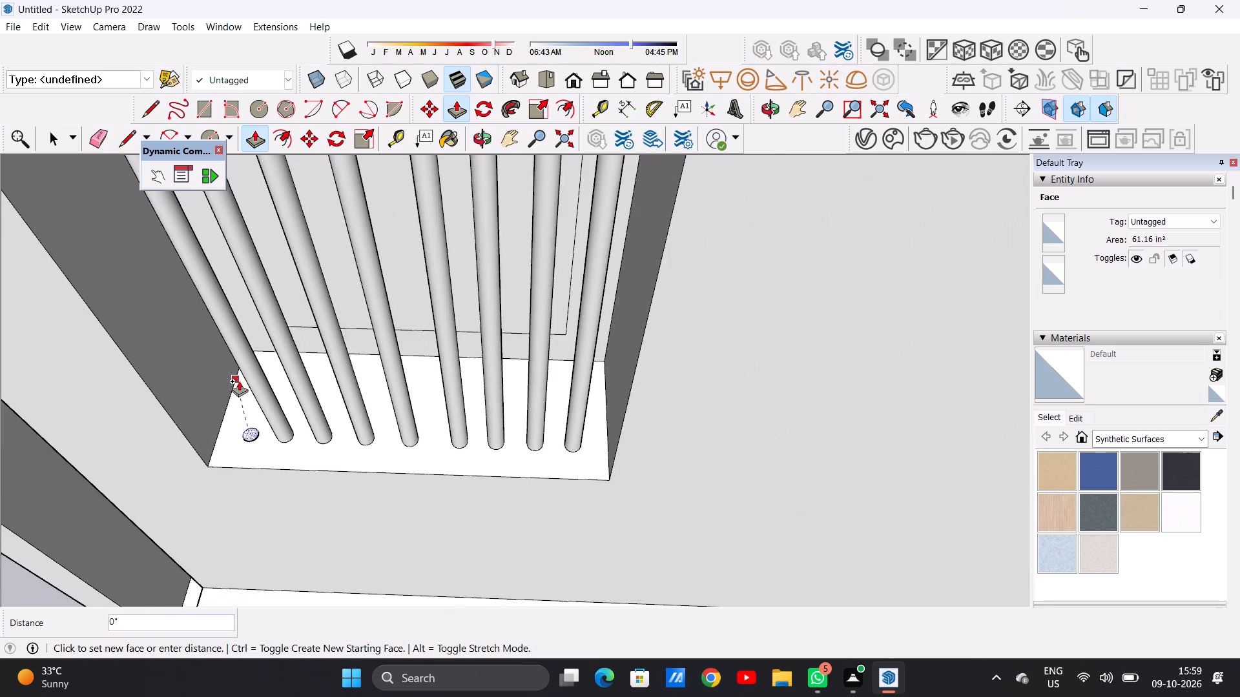
{"action": "scroll", "coordinate": [239, 381], "scroll_direction": "down", "scroll_amount": 11}
{"action": "scroll", "coordinate": [200, 301], "scroll_direction": "up", "scroll_amount": 16}
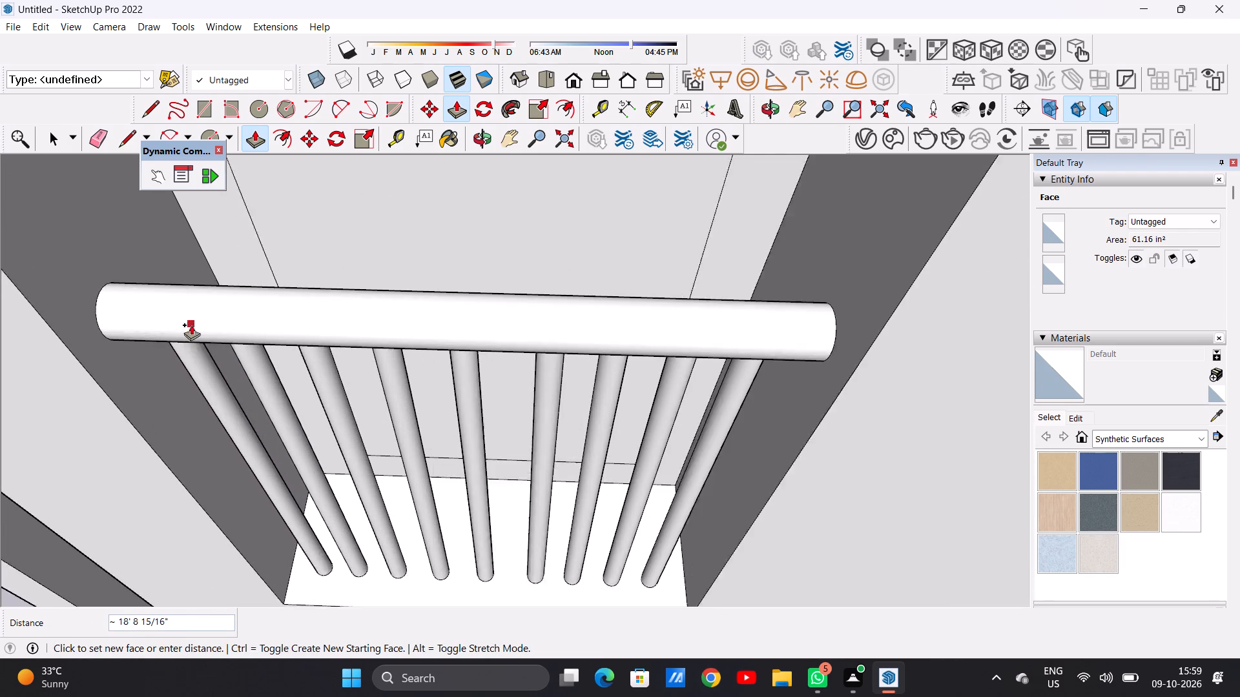
{"action": "left_click", "coordinate": [194, 323]}
{"action": "key", "text": "space"}
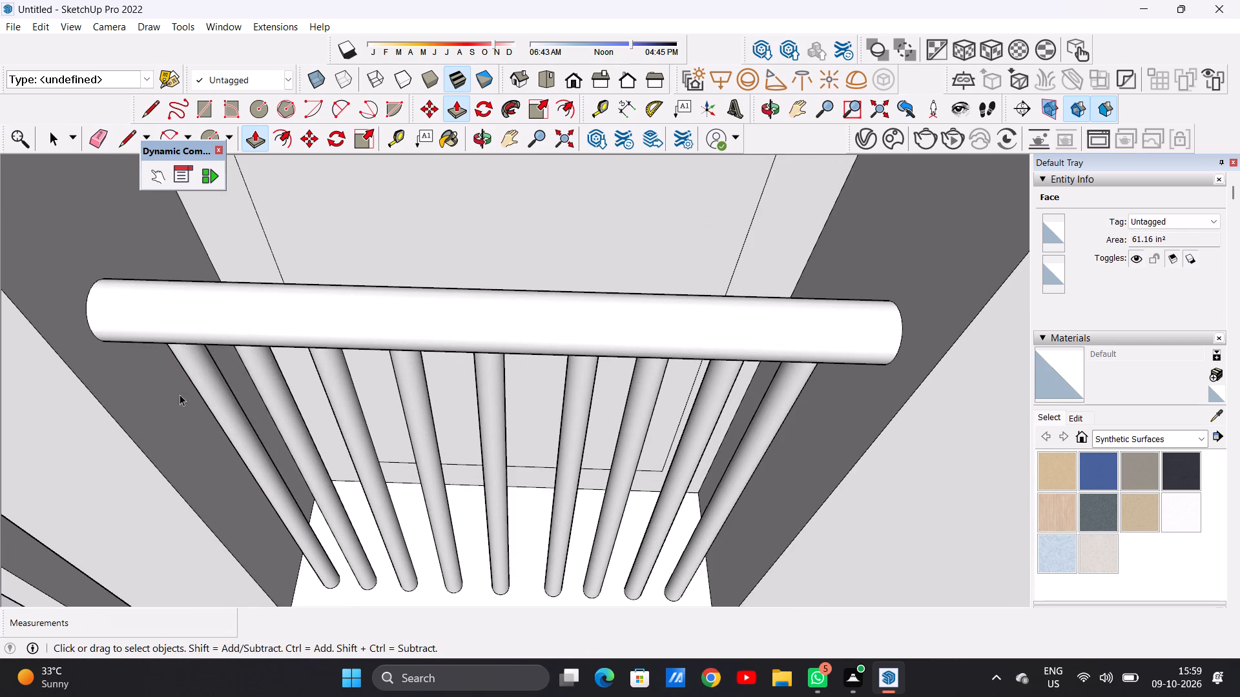
Examine the tall window's round-bar railing and the whole front facade of the house.
{"action": "scroll", "coordinate": [187, 476], "scroll_direction": "down", "scroll_amount": 12}
{"action": "middle_click_drag", "start_coordinate": [322, 444], "coordinate": [366, 338]}
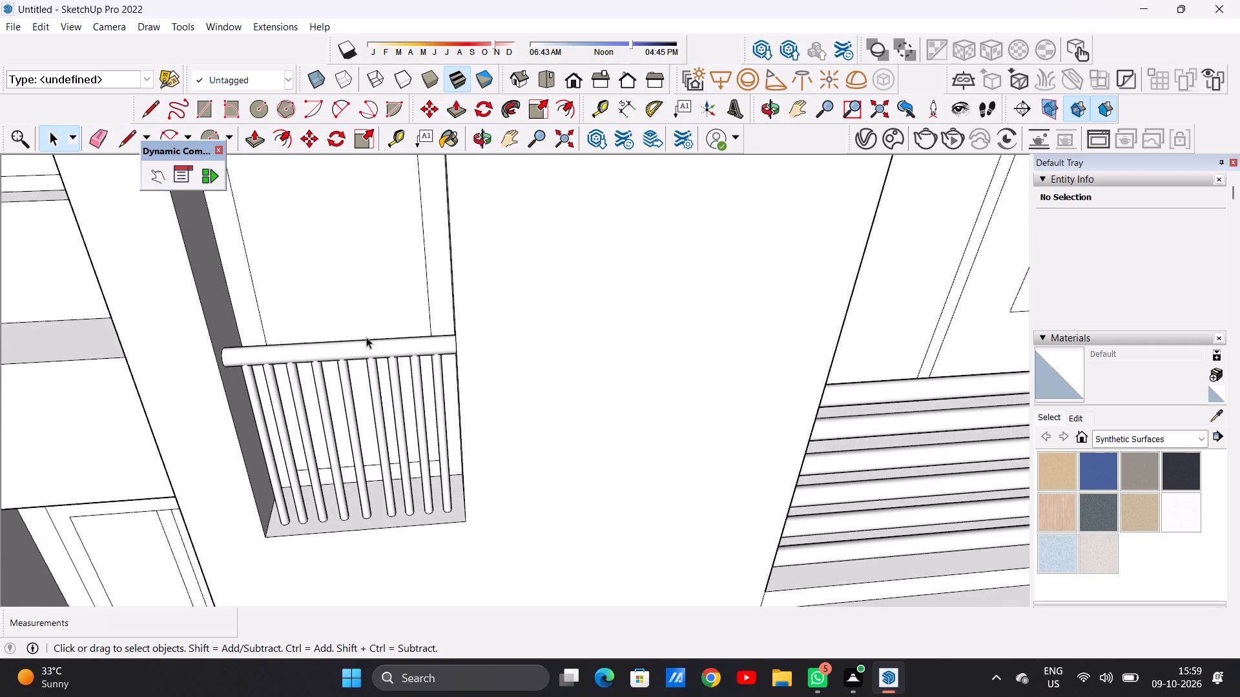
{"action": "scroll", "coordinate": [360, 394], "scroll_direction": "down", "scroll_amount": 14}
{"action": "middle_click_drag", "start_coordinate": [375, 439], "coordinate": [366, 357]}
{"action": "scroll", "coordinate": [370, 347], "scroll_direction": "up", "scroll_amount": 7}
{"action": "scroll", "coordinate": [304, 422], "scroll_direction": "down", "scroll_amount": 7}
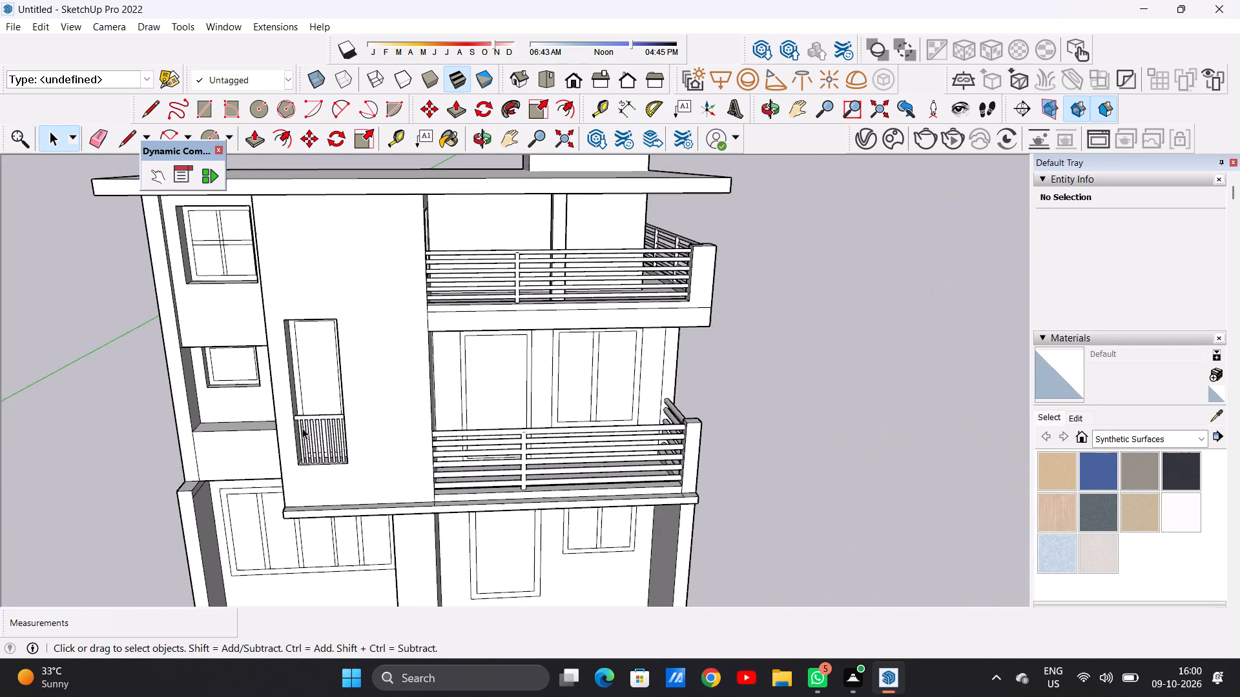
{"action": "scroll", "coordinate": [302, 428], "scroll_direction": "down", "scroll_amount": 10}
{"action": "middle_click", "coordinate": [320, 381]}
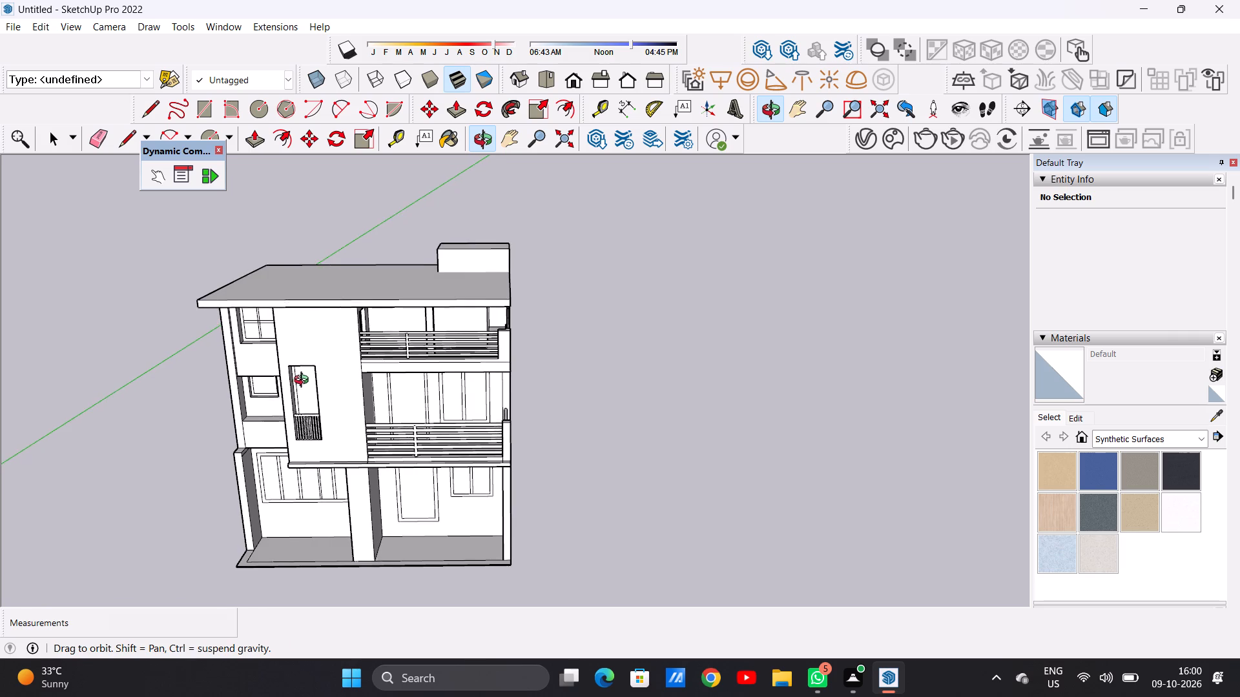
{"action": "scroll", "coordinate": [325, 348], "scroll_direction": "up", "scroll_amount": 8}
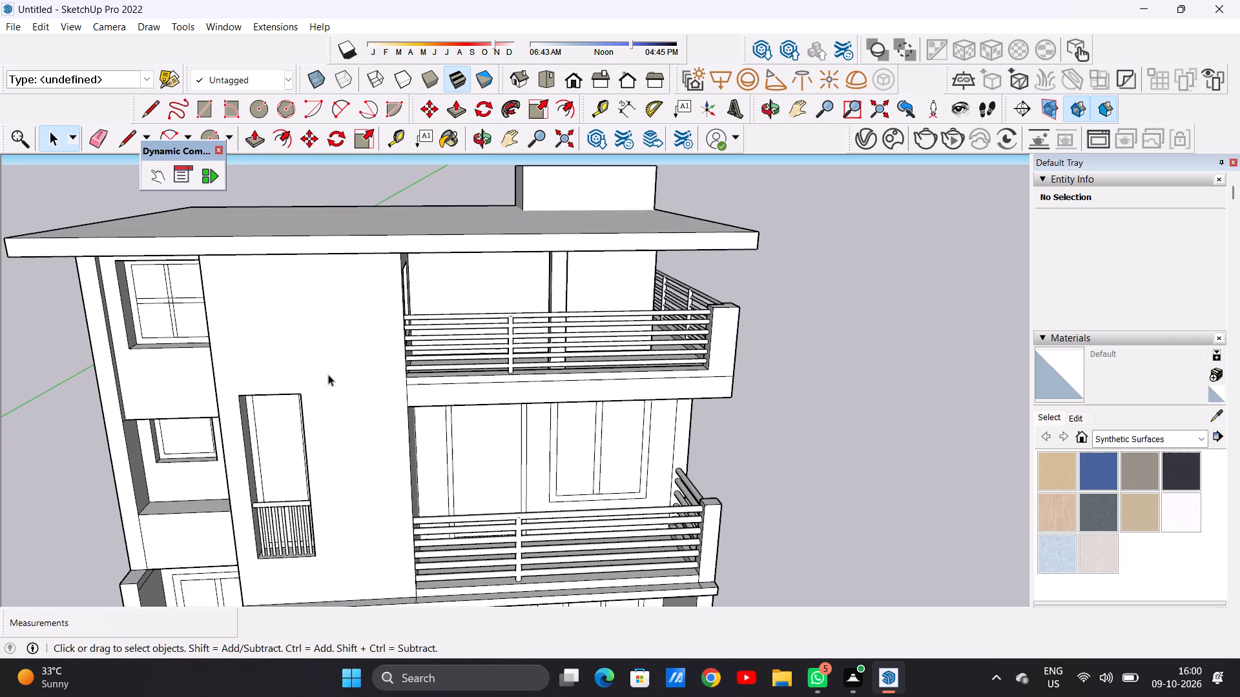
{"action": "middle_click_drag", "start_coordinate": [324, 372], "coordinate": [316, 352]}
In the standard front view, draw a circle of about 10' 3 1/2" radius on the wall above the tall recessed window.
{"action": "left_click", "coordinate": [570, 79]}
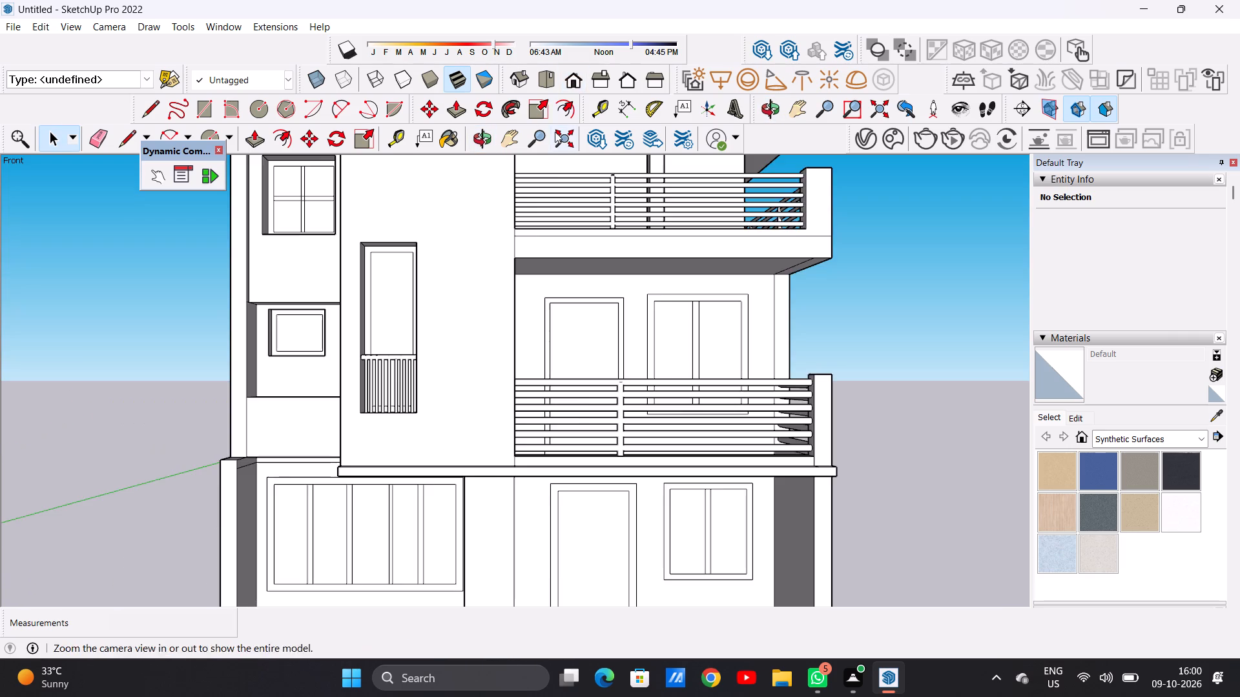
{"action": "scroll", "coordinate": [416, 458], "scroll_direction": "down", "scroll_amount": 8}
{"action": "scroll", "coordinate": [424, 325], "scroll_direction": "up", "scroll_amount": 11}
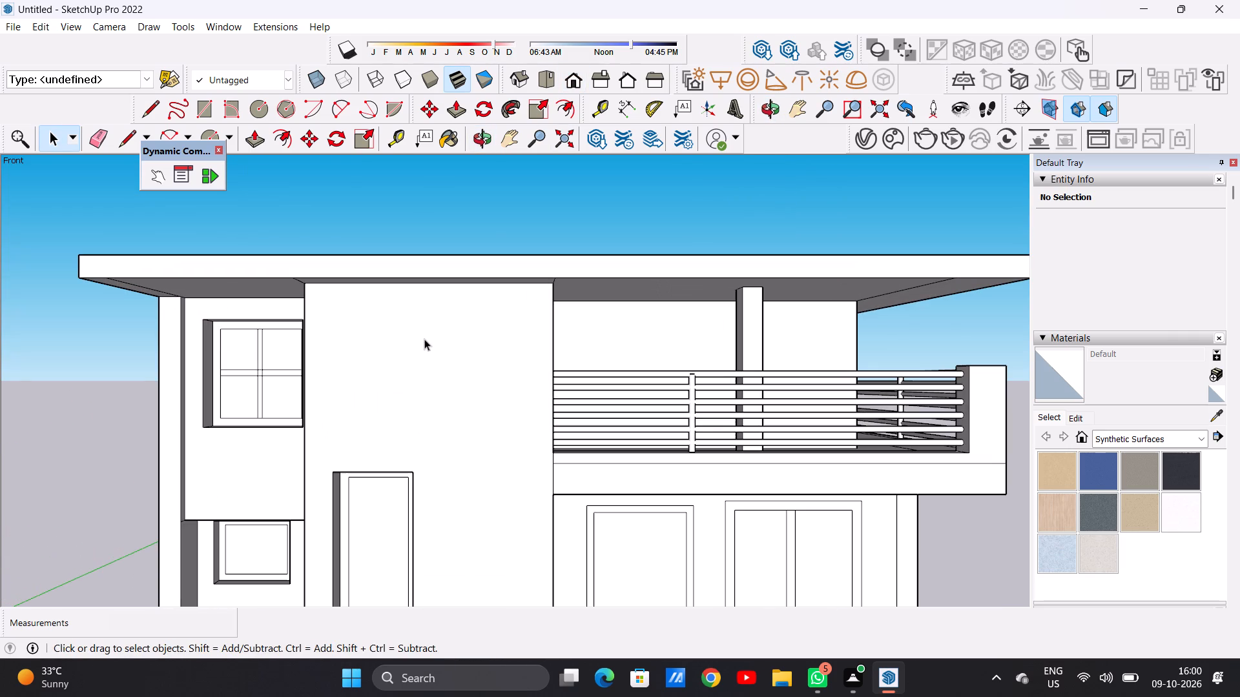
{"action": "key", "text": "c"}
{"action": "scroll", "coordinate": [429, 359], "scroll_direction": "up", "scroll_amount": 3}
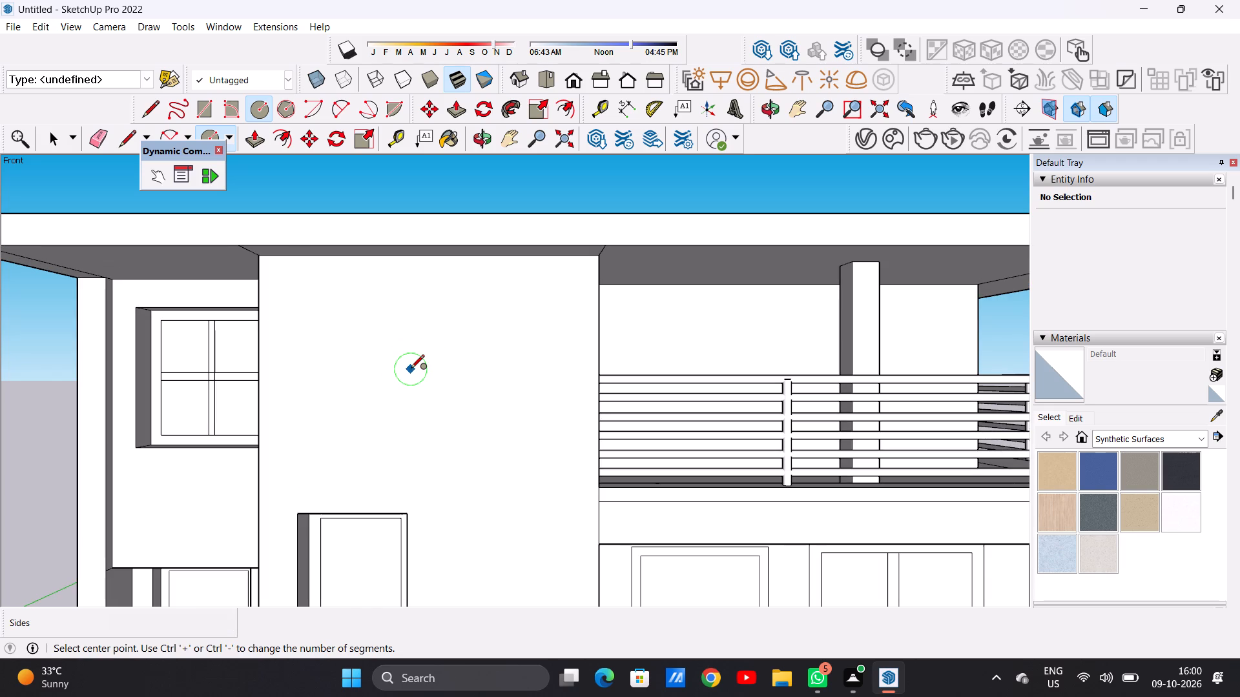
{"action": "left_click", "coordinate": [411, 369]}
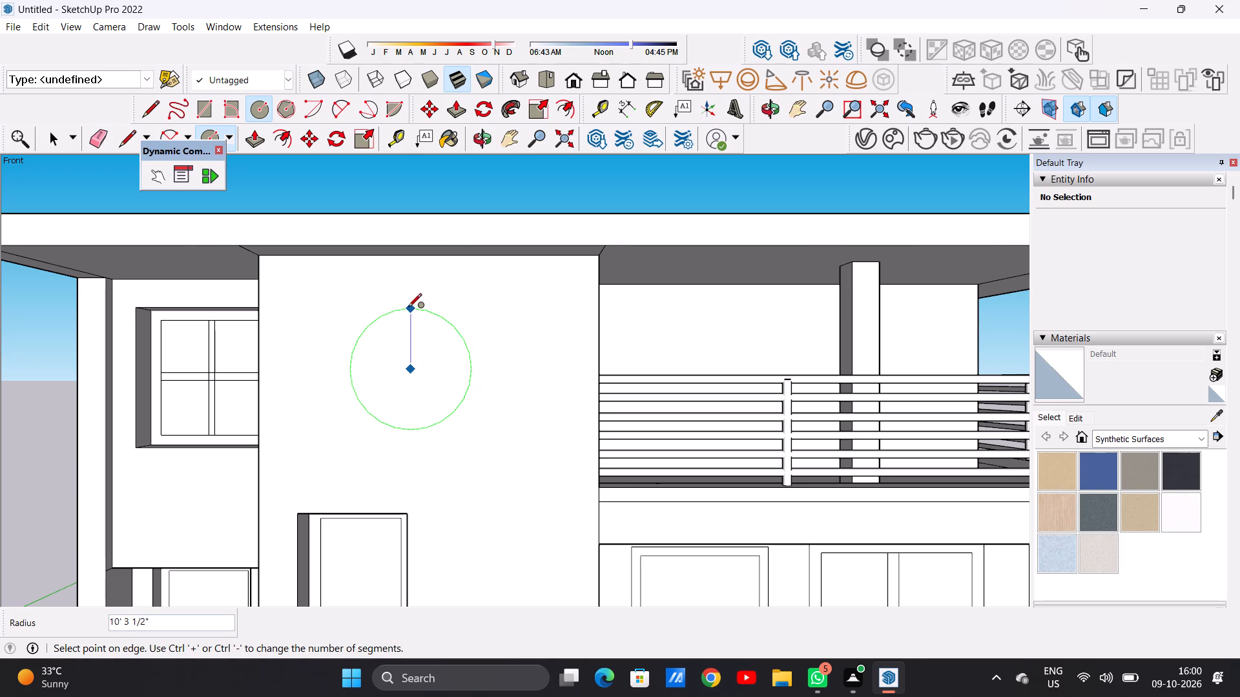
{"action": "left_click", "coordinate": [408, 308]}
{"action": "key", "text": "space"}
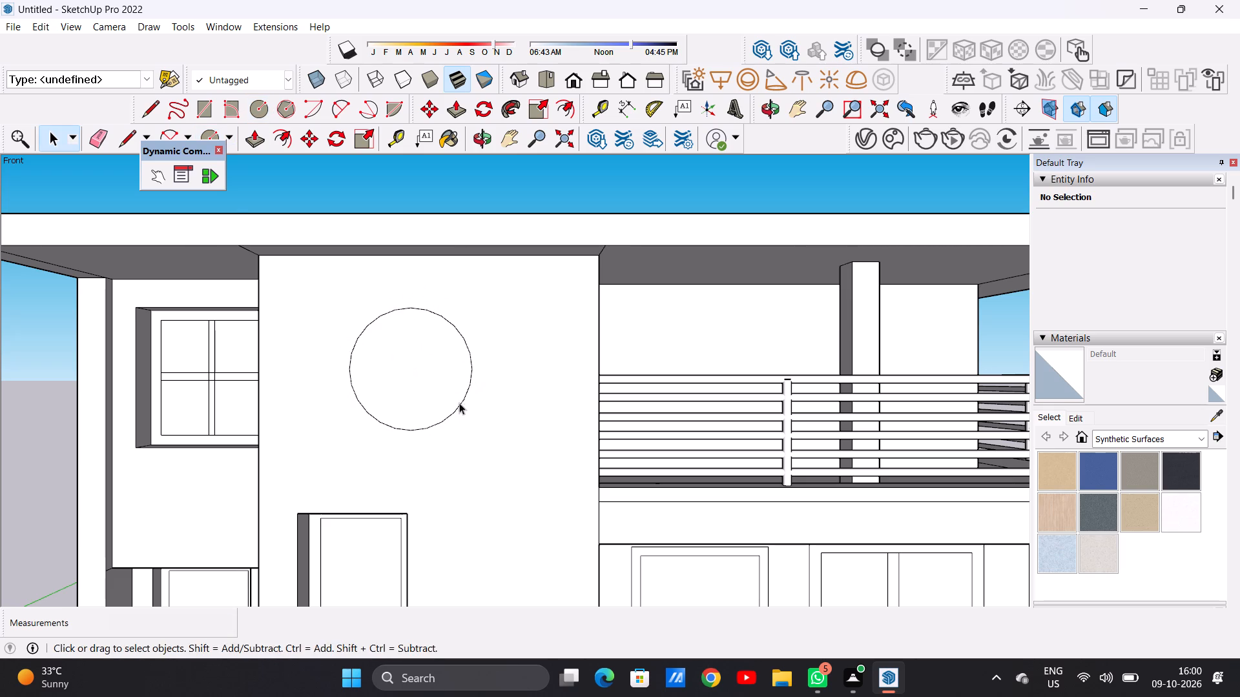
Set the wall circle's number of segments to 60.
{"action": "middle_click_drag", "start_coordinate": [451, 410], "coordinate": [447, 448]}
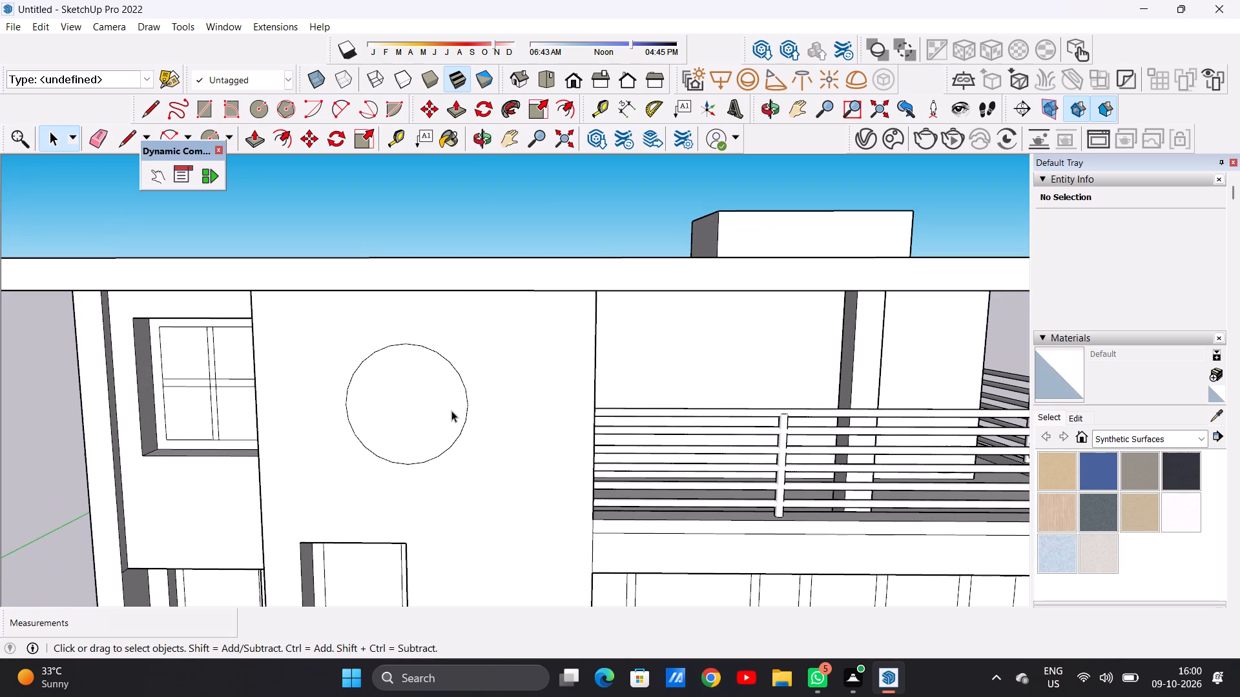
{"action": "scroll", "coordinate": [451, 410], "scroll_direction": "down", "scroll_amount": 4}
{"action": "scroll", "coordinate": [442, 421], "scroll_direction": "up", "scroll_amount": 16}
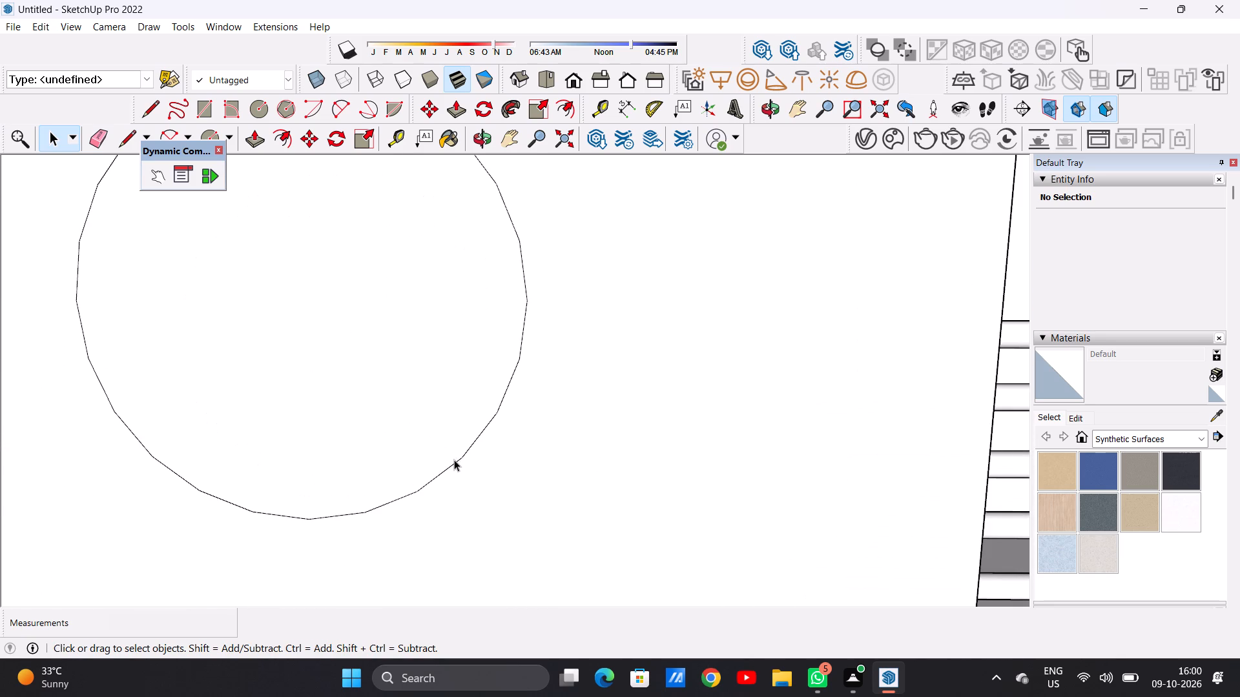
{"action": "left_click", "coordinate": [454, 461]}
{"action": "scroll", "coordinate": [465, 462], "scroll_direction": "down", "scroll_amount": 1}
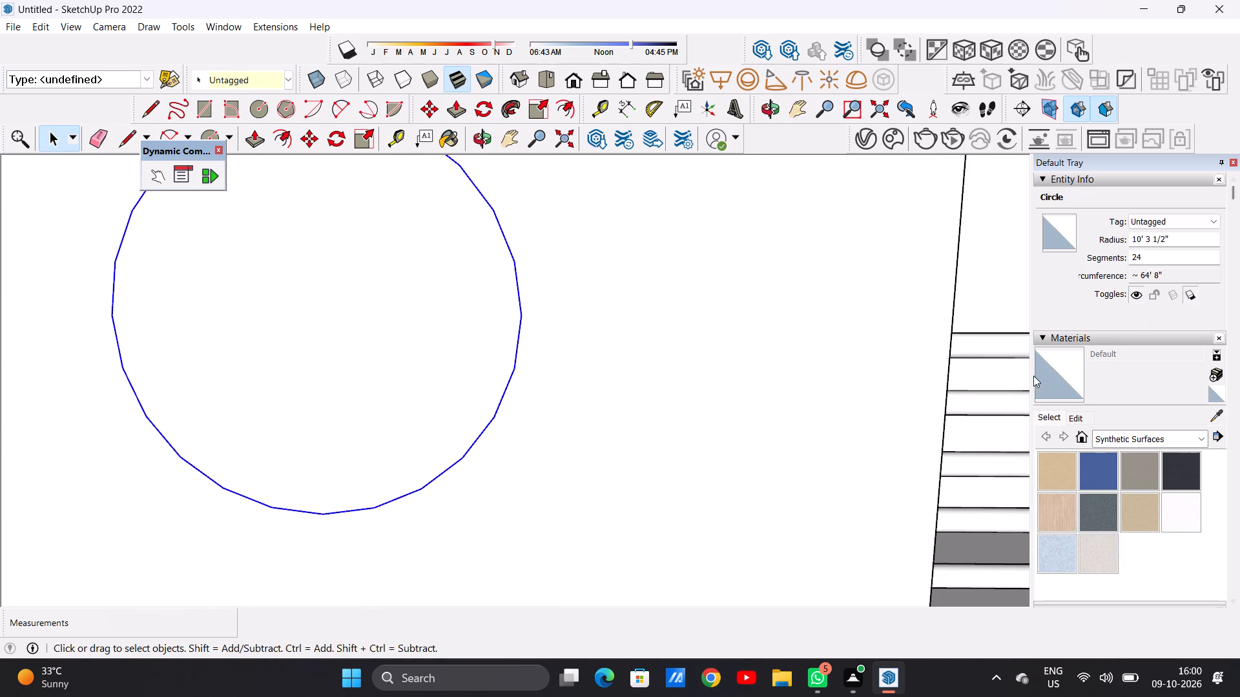
{"action": "left_click_drag", "start_coordinate": [1146, 254], "coordinate": [1131, 261]}
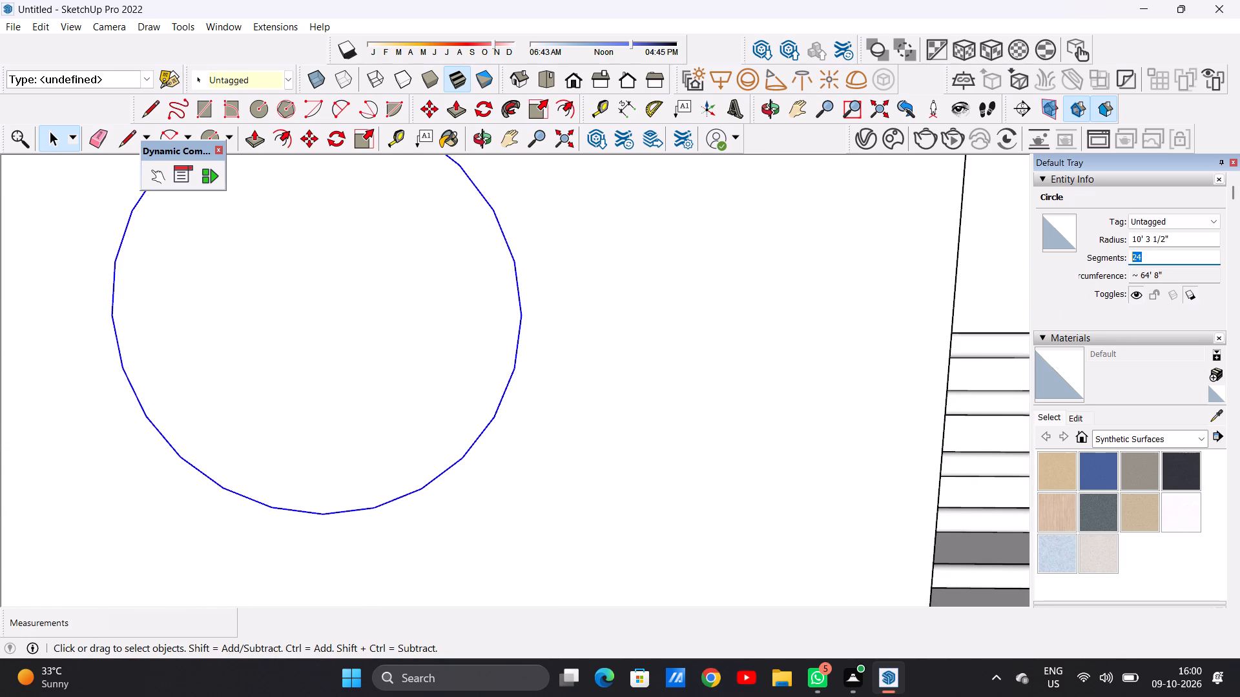
{"action": "type", "text": "60"}
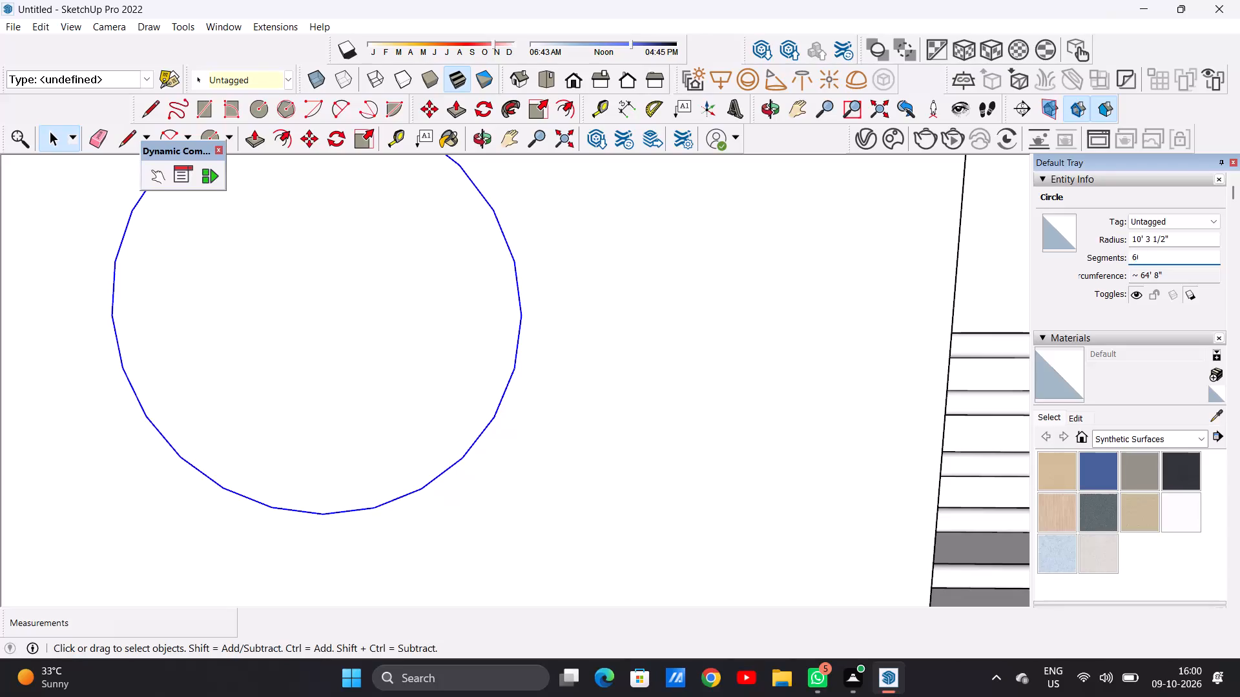
{"action": "key", "text": "Return"}
{"action": "key", "text": "space"}
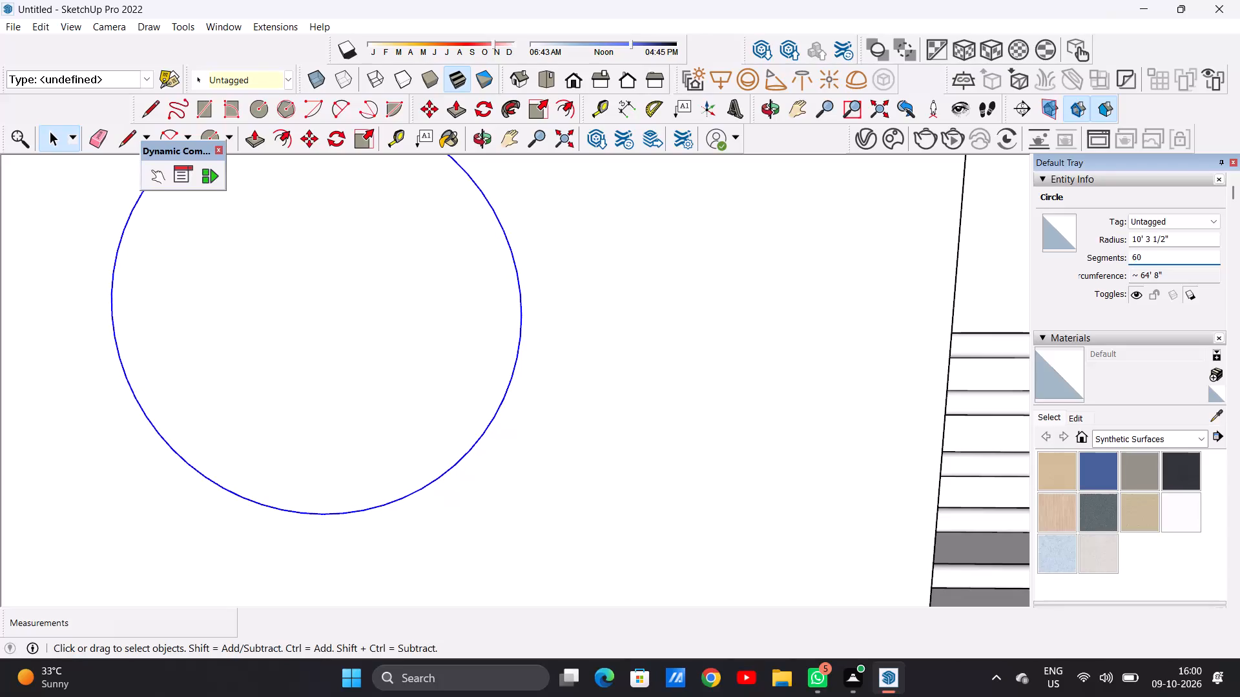
{"action": "scroll", "coordinate": [646, 313], "scroll_direction": "down", "scroll_amount": 19}
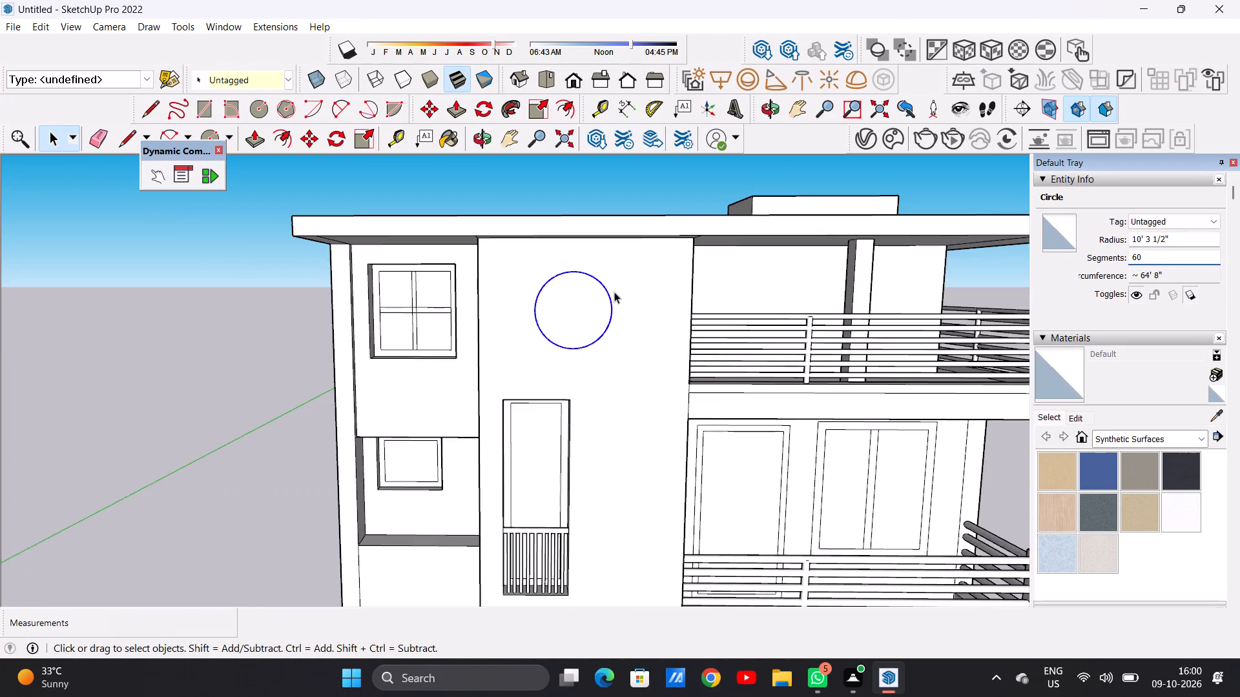
{"action": "scroll", "coordinate": [614, 292], "scroll_direction": "down", "scroll_amount": 4}
{"action": "left_click", "coordinate": [375, 329]}
Offset the wall circle inward by about 1' 3 7/16" to form a ring-shaped frame.
{"action": "scroll", "coordinate": [617, 311], "scroll_direction": "up", "scroll_amount": 10}
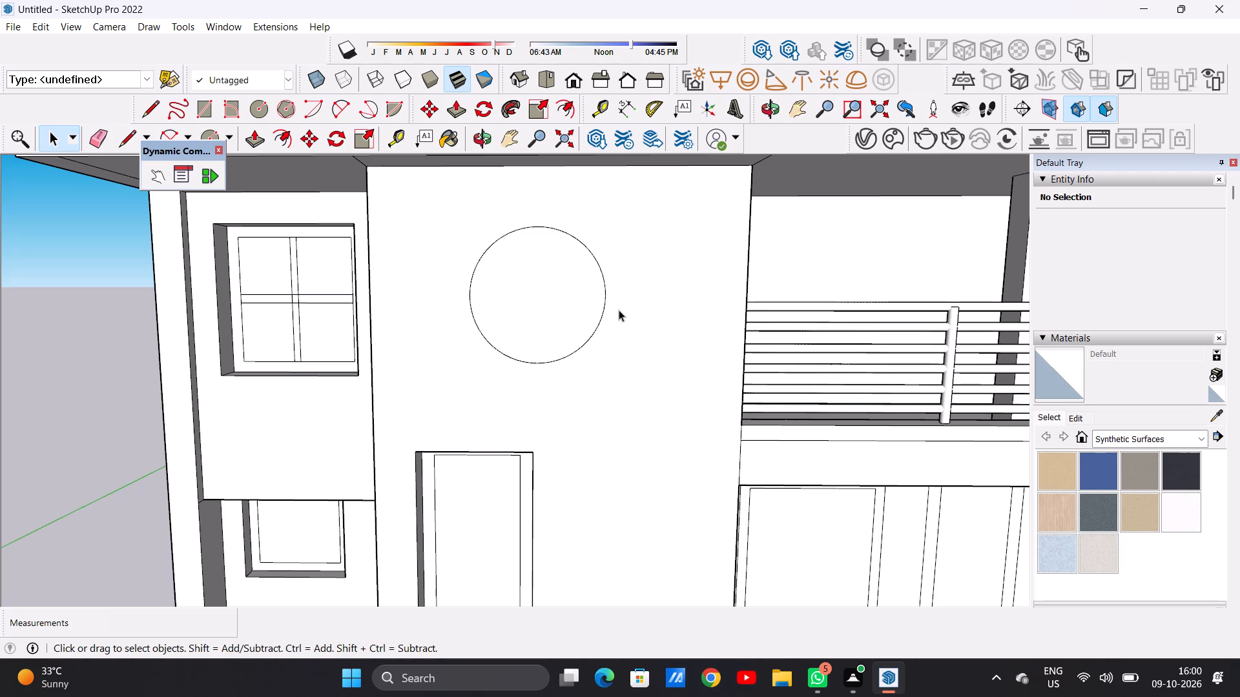
{"action": "key", "text": "o"}
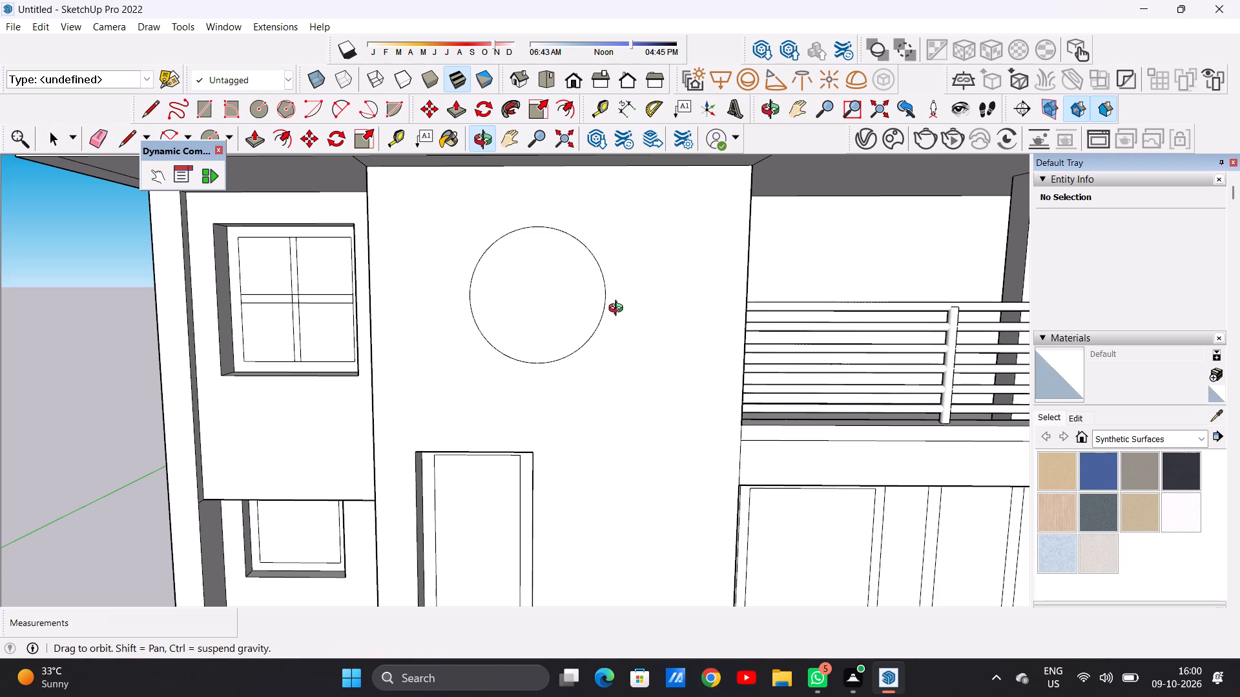
{"action": "key", "text": "f"}
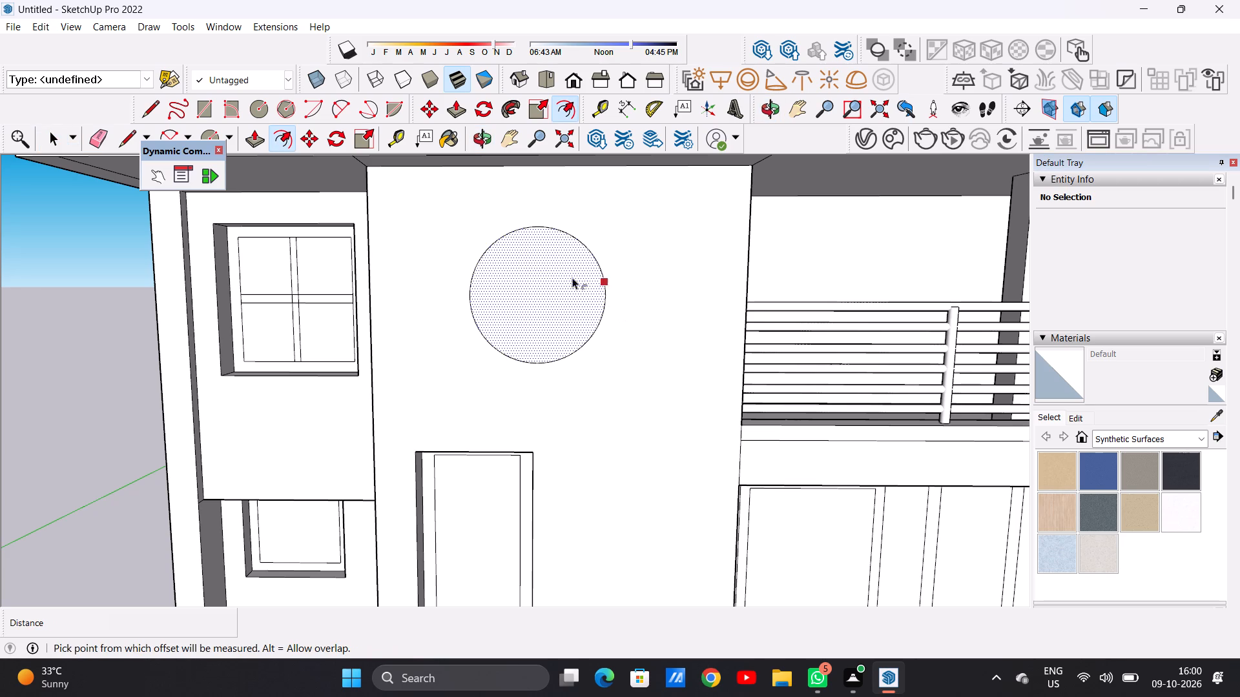
{"action": "left_click", "coordinate": [501, 250]}
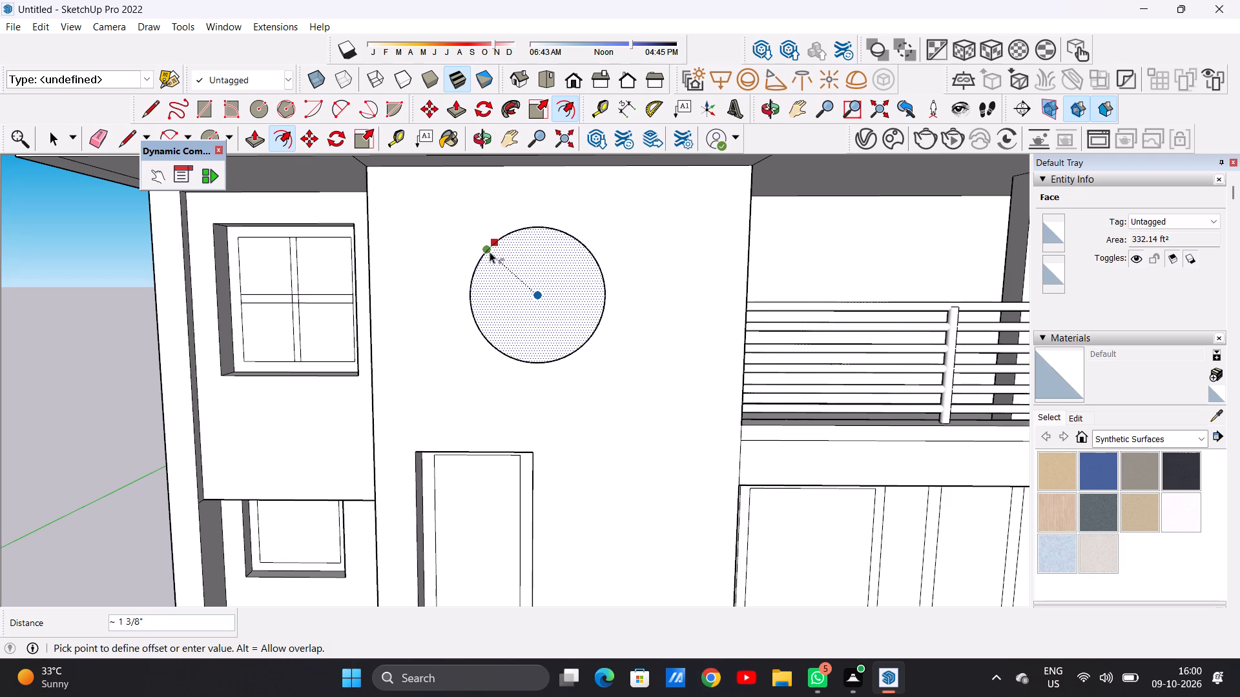
{"action": "left_click", "coordinate": [491, 256]}
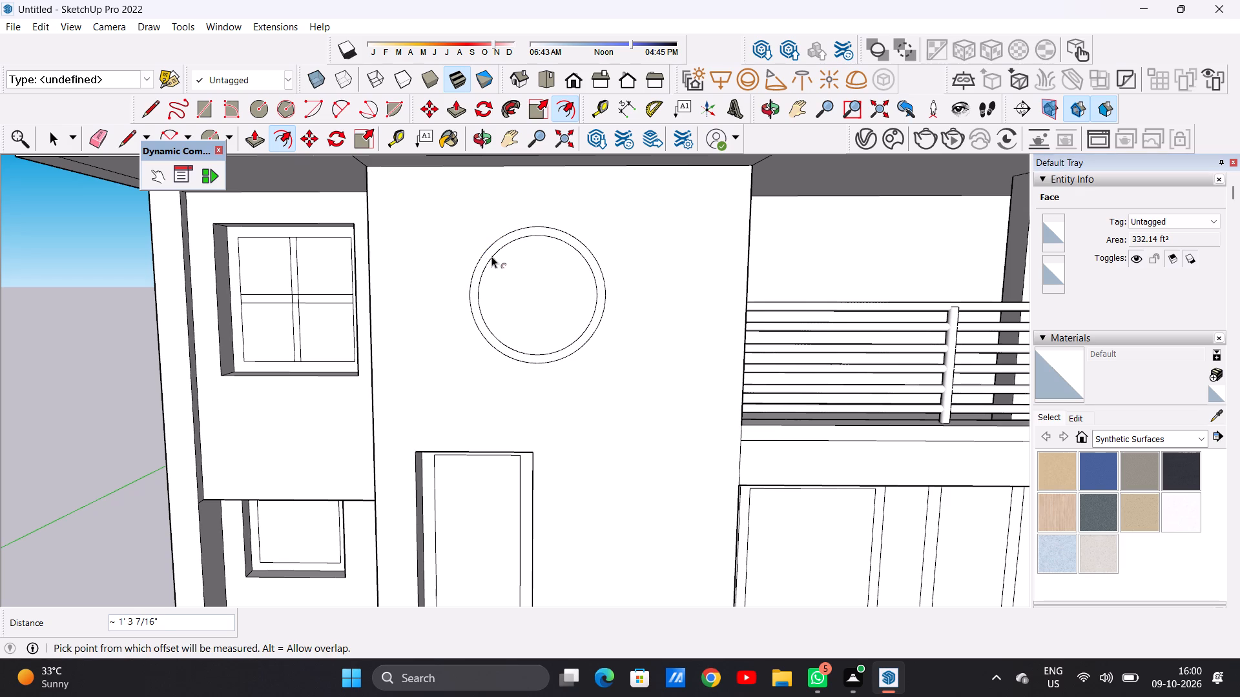
{"action": "key", "text": "space"}
Draw a small concentric circle of about 1' 9 9/16" radius at the centre of the ring.
{"action": "scroll", "coordinate": [505, 303], "scroll_direction": "down", "scroll_amount": 1}
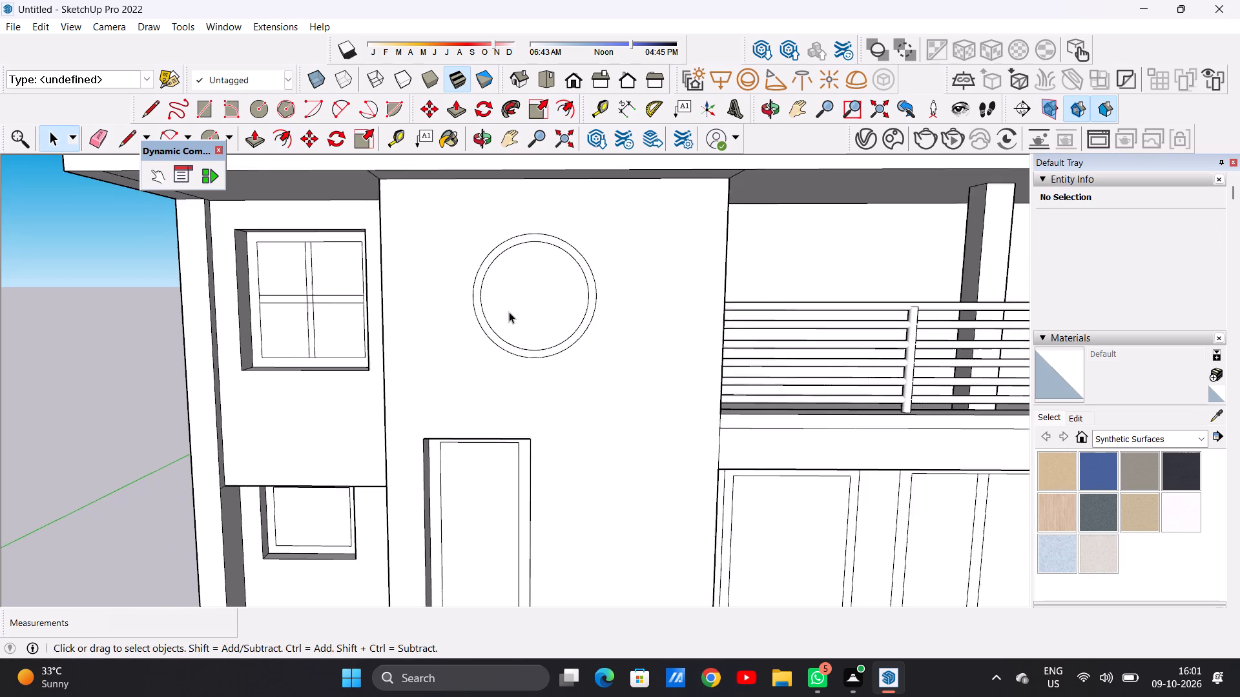
{"action": "scroll", "coordinate": [509, 312], "scroll_direction": "down", "scroll_amount": 1}
{"action": "scroll", "coordinate": [530, 317], "scroll_direction": "up", "scroll_amount": 5}
{"action": "key", "text": "c"}
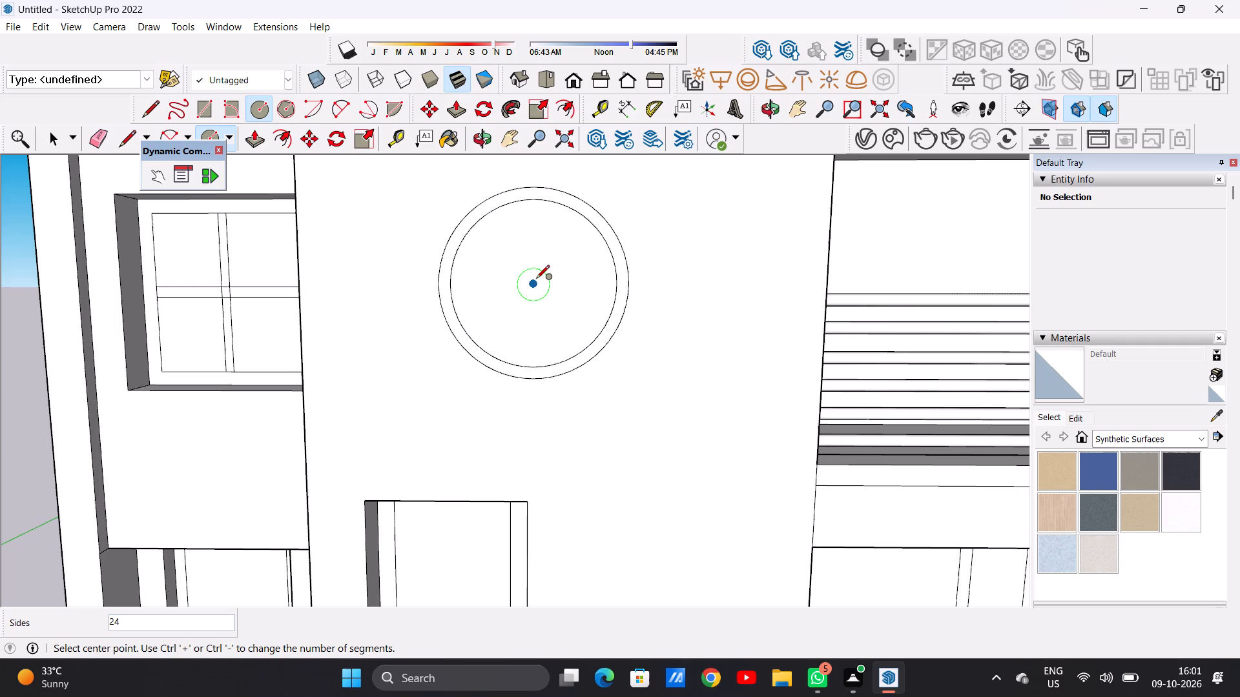
{"action": "left_click", "coordinate": [536, 279]}
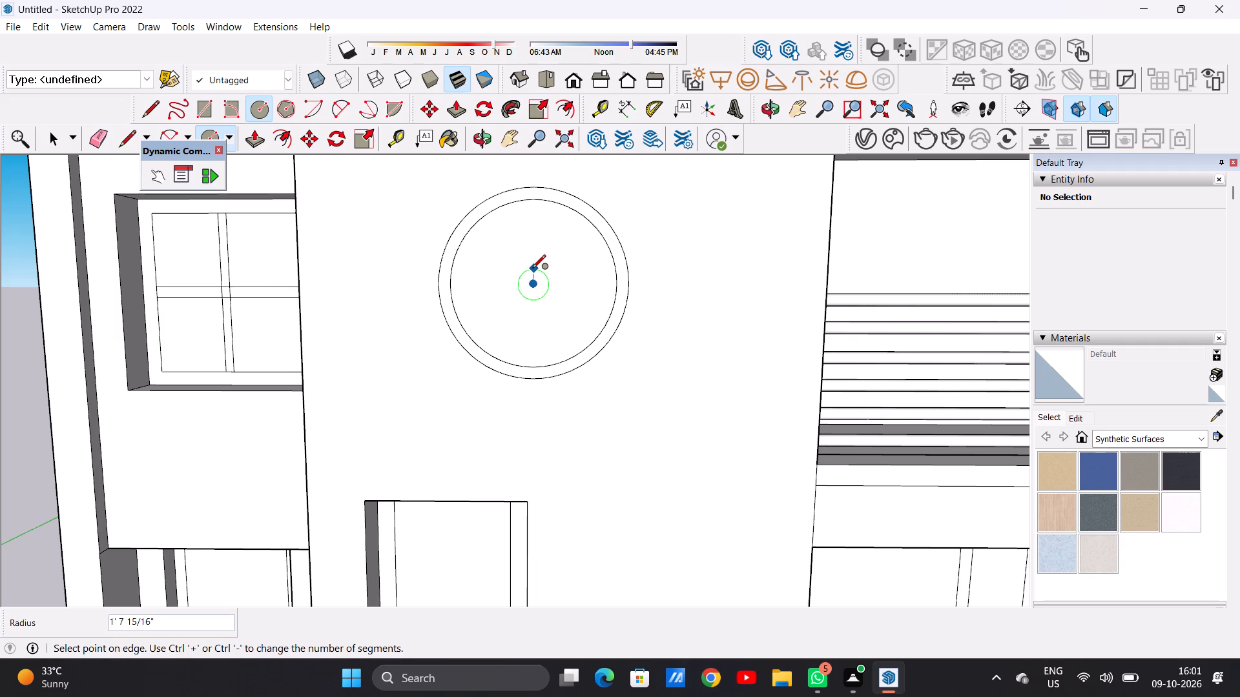
{"action": "left_click", "coordinate": [532, 268]}
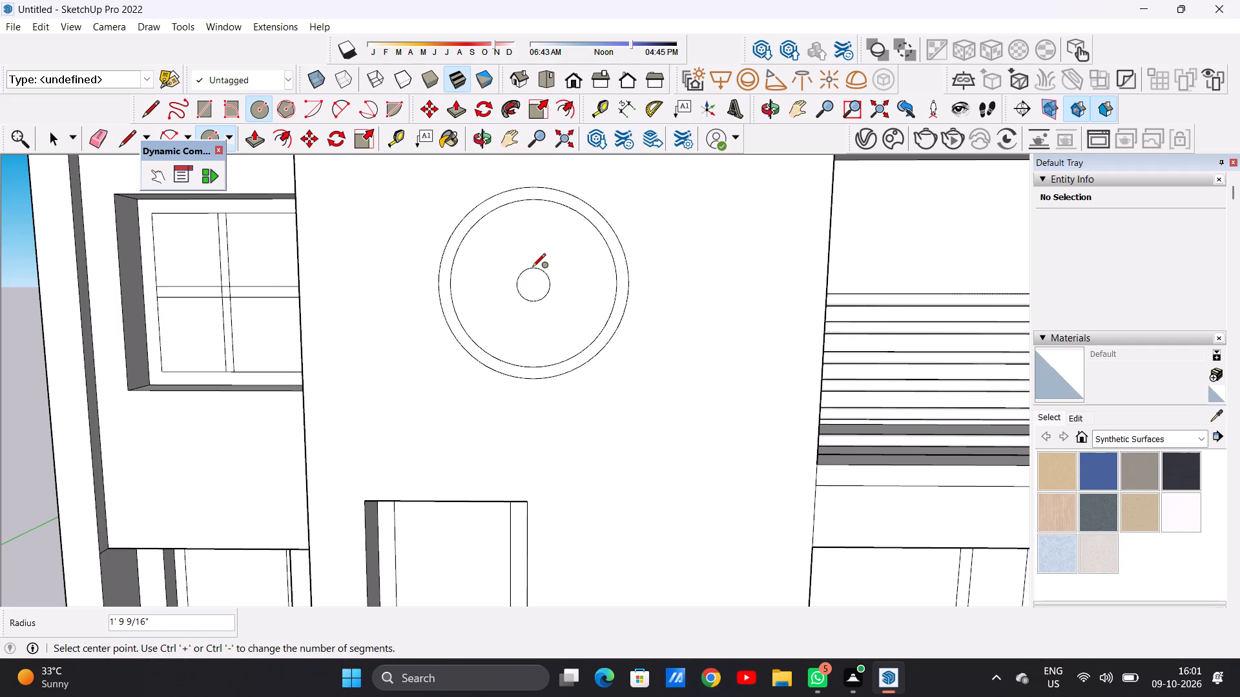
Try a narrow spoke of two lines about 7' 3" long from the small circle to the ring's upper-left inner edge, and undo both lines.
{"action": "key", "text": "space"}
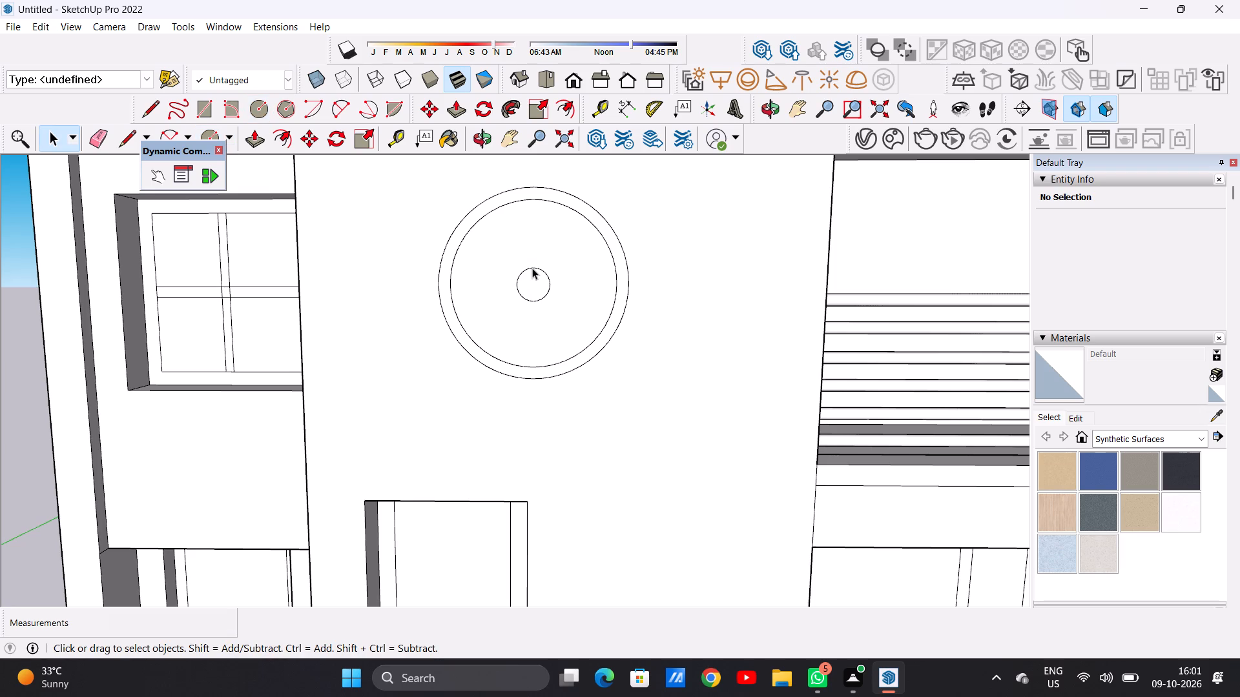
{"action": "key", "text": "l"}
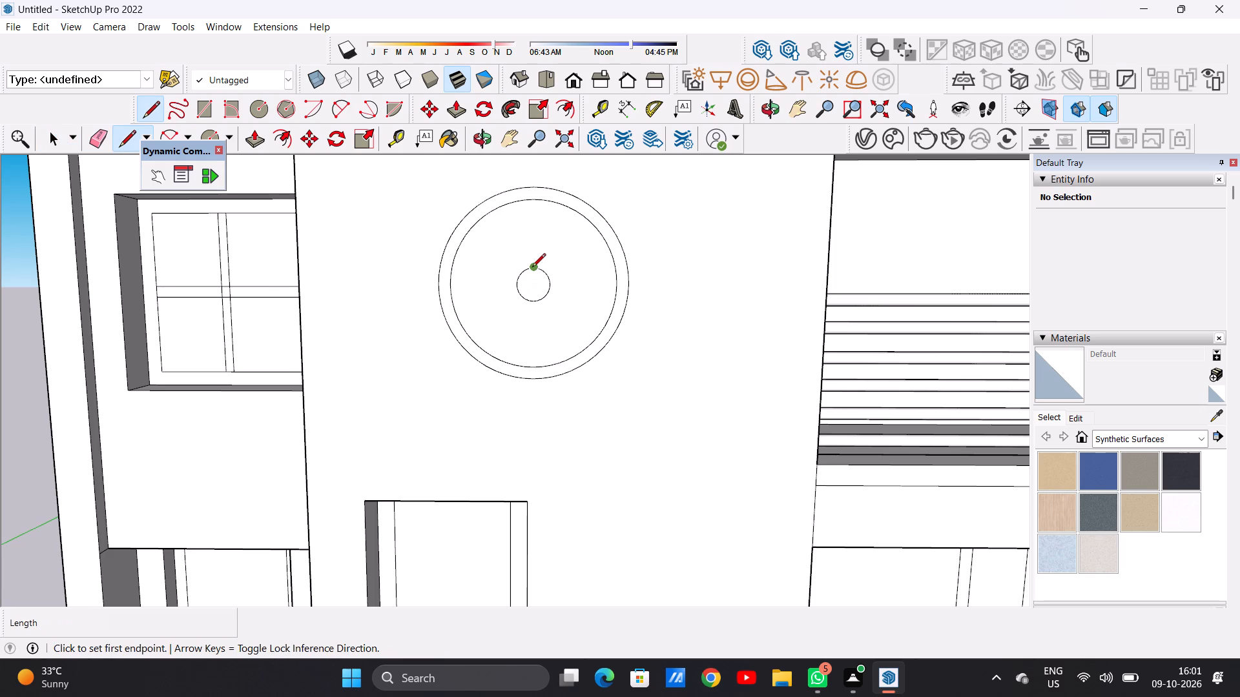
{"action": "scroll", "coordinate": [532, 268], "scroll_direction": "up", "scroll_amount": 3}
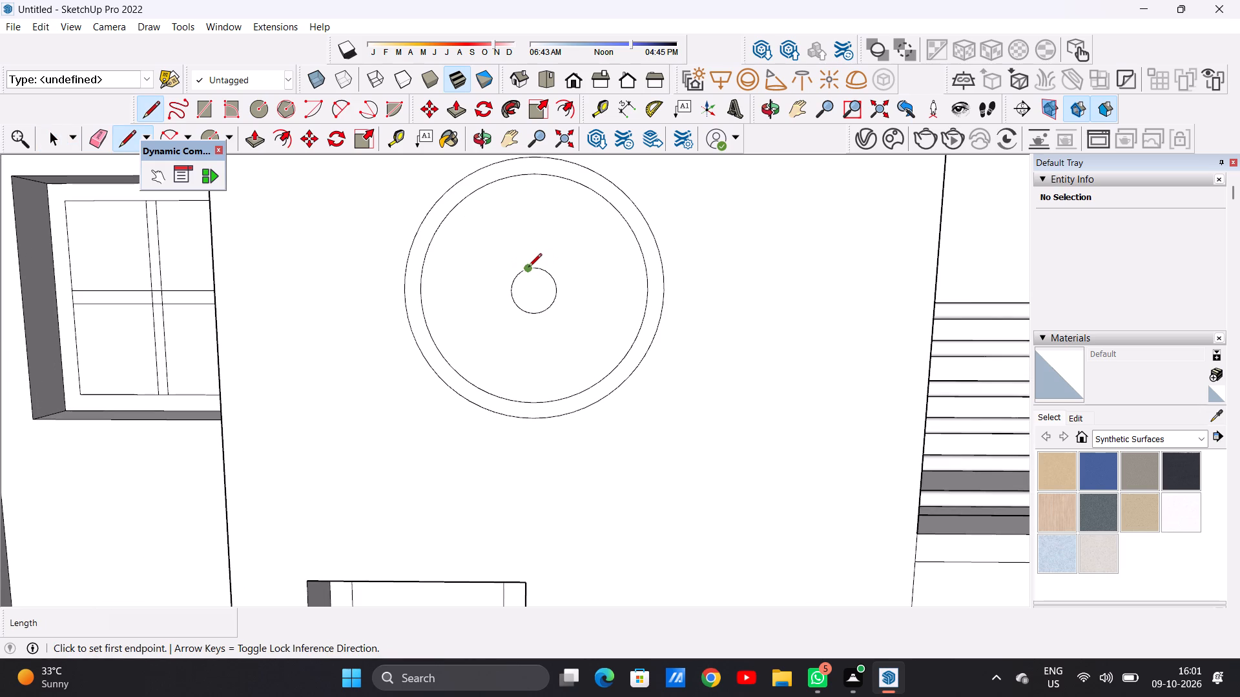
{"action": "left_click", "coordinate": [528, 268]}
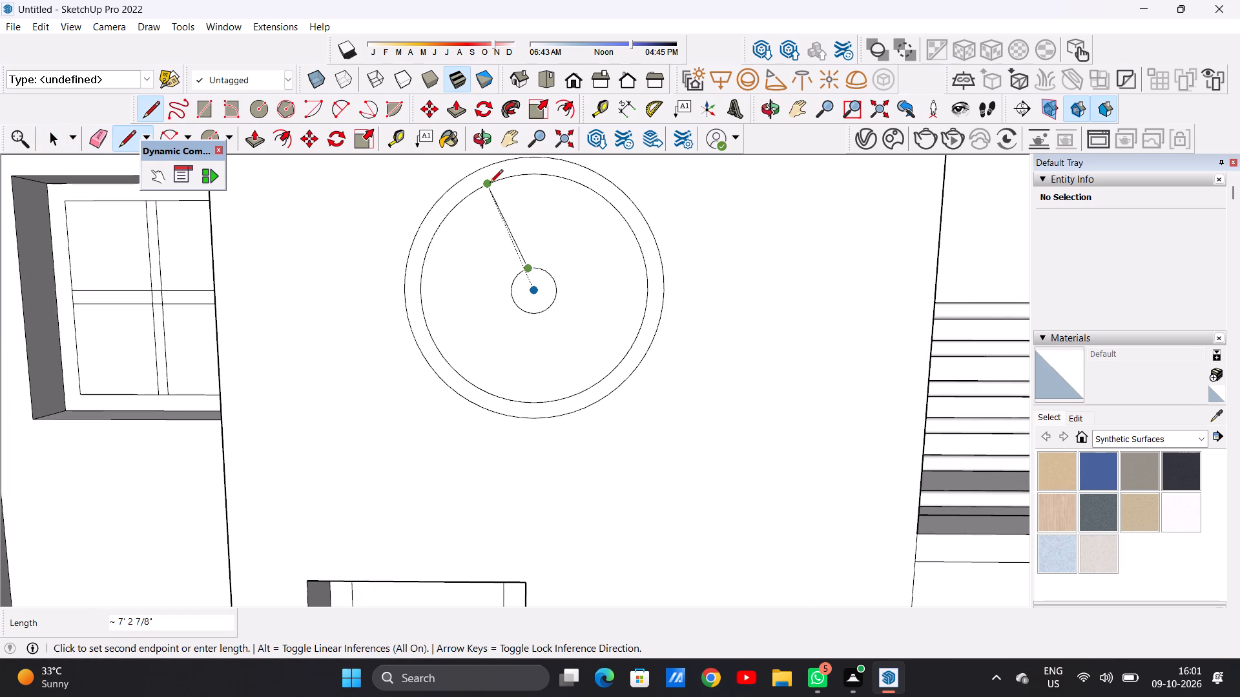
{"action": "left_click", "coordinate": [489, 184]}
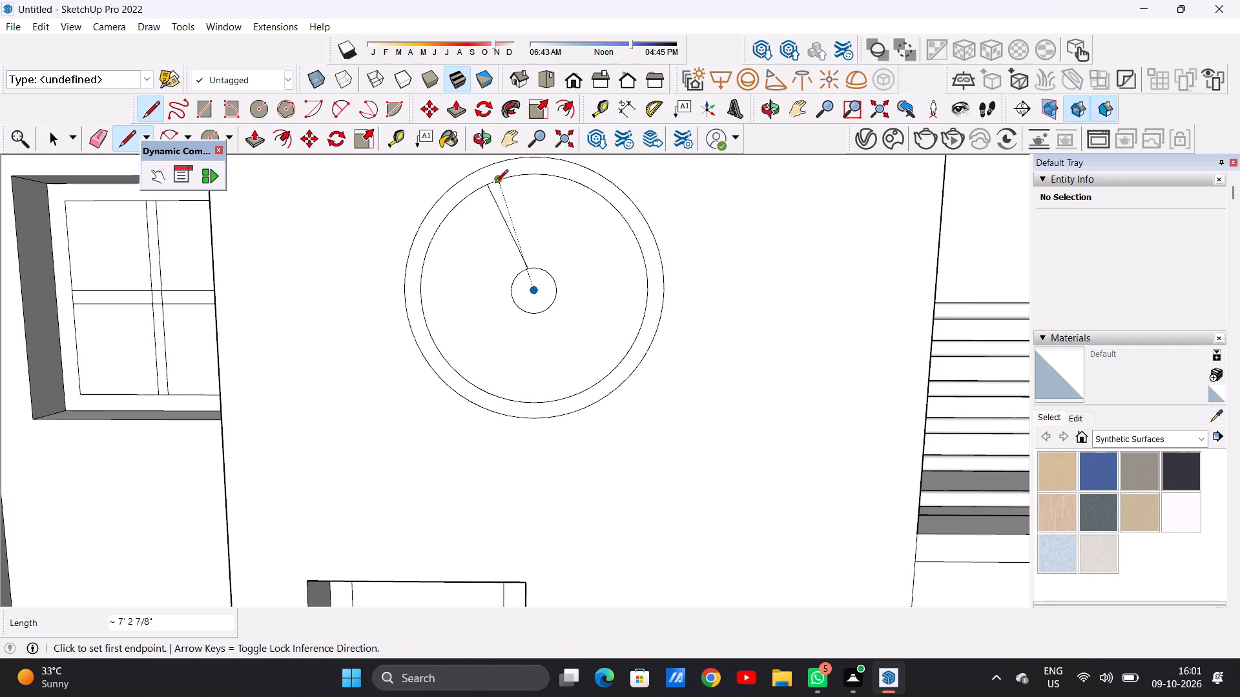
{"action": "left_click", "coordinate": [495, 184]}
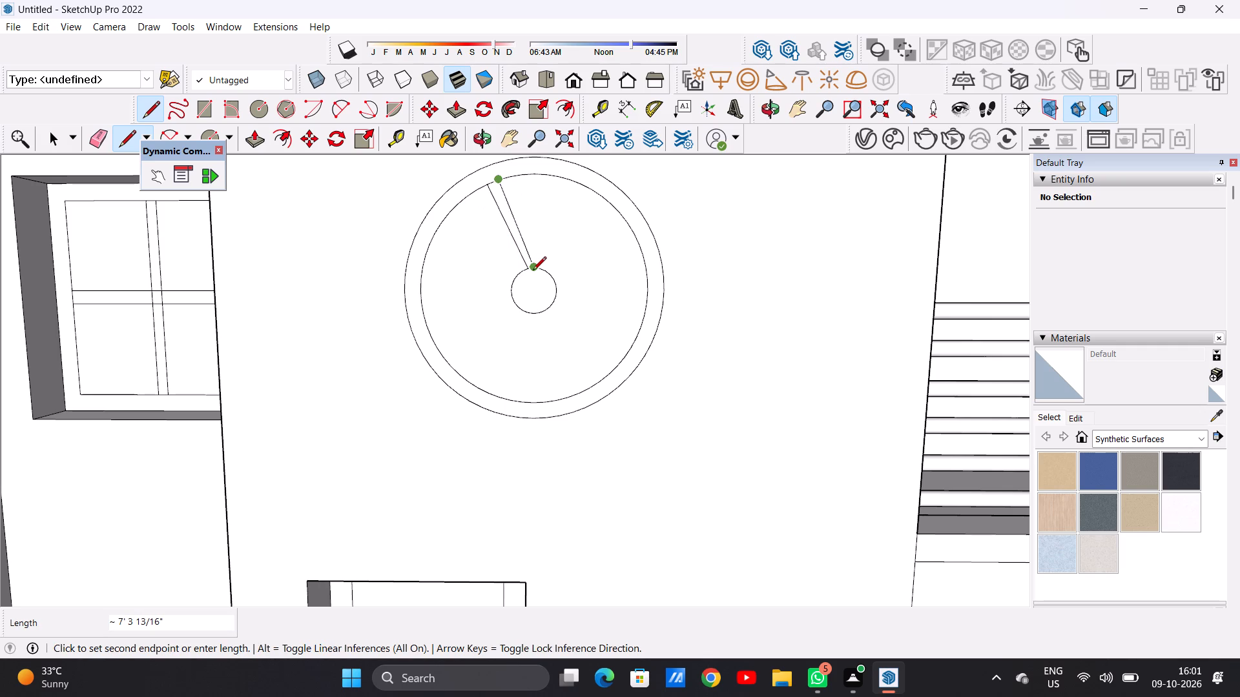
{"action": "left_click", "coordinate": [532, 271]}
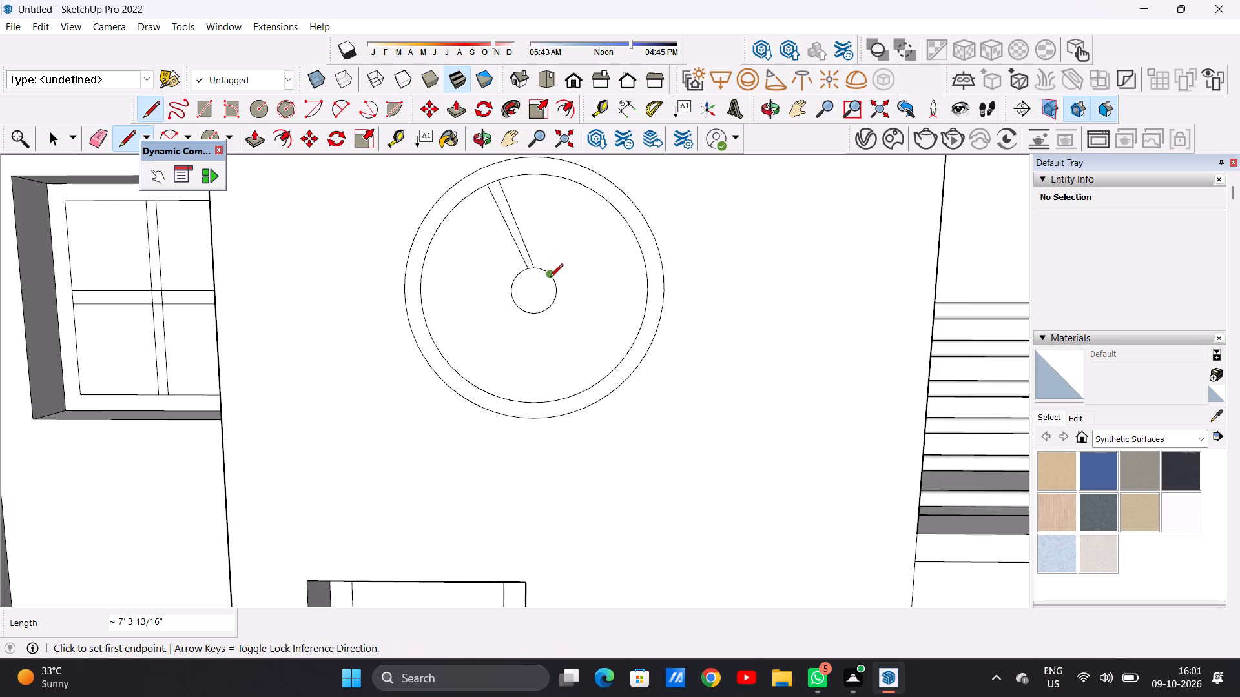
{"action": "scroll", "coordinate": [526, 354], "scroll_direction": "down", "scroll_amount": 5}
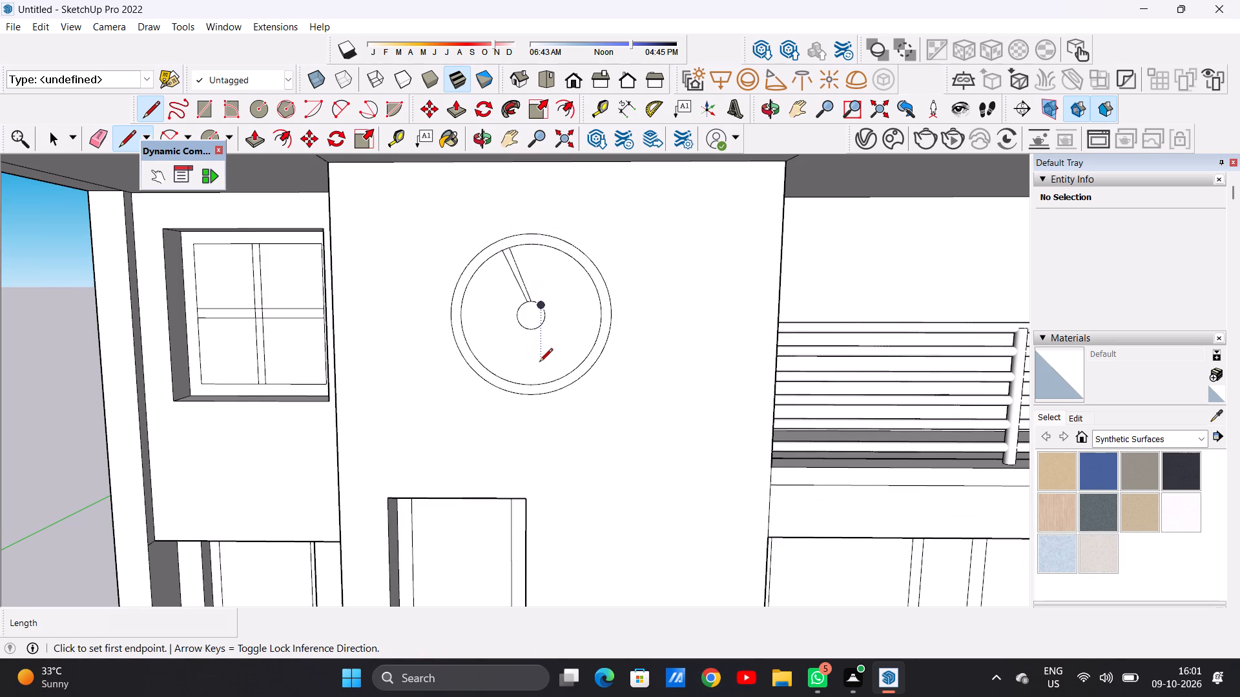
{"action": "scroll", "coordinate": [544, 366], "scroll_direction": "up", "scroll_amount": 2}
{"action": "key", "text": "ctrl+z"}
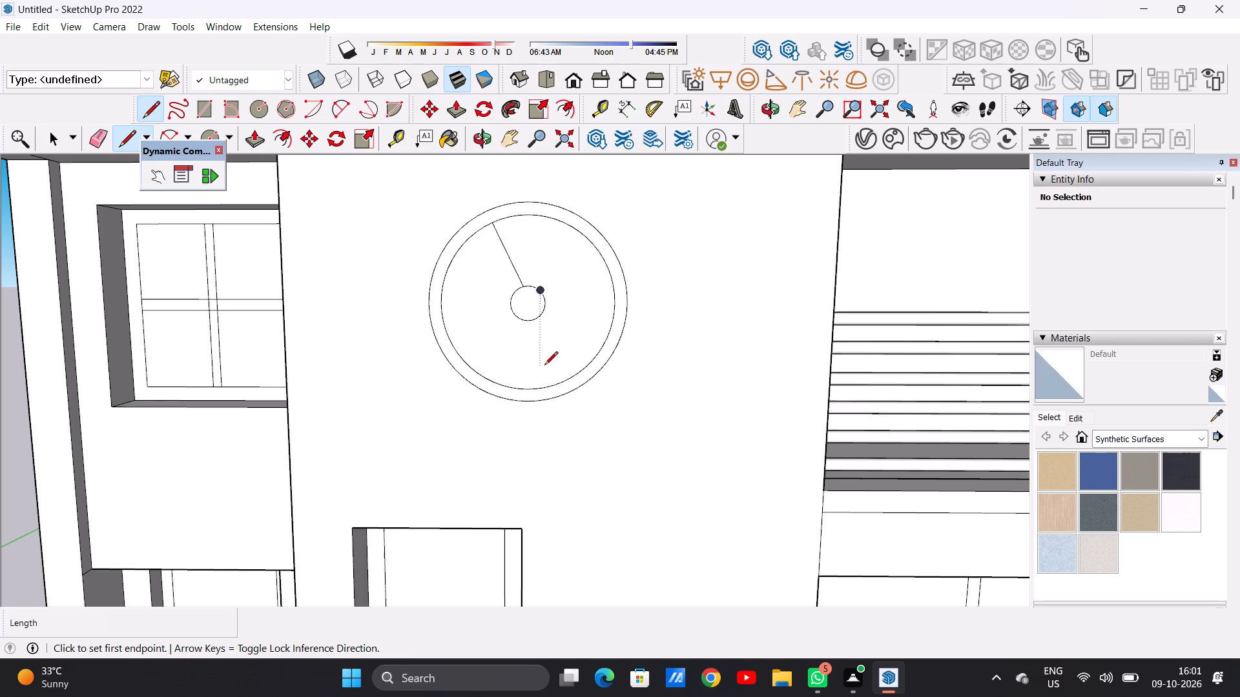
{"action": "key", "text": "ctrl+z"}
Draw a vertical spoke and an upper-right spoke, each two lines about 7' 3" long, between the small circle and the ring's inner edge.
{"action": "left_click", "coordinate": [529, 290]}
{"action": "left_click", "coordinate": [529, 216]}
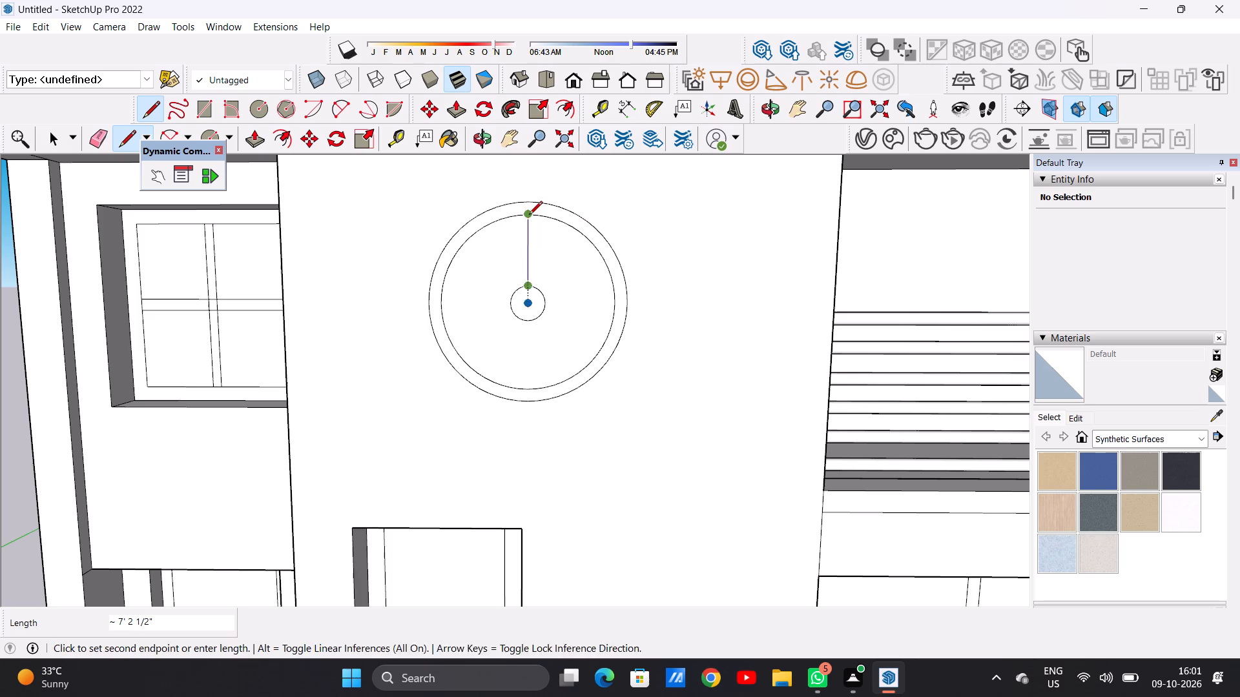
{"action": "left_click", "coordinate": [537, 218]}
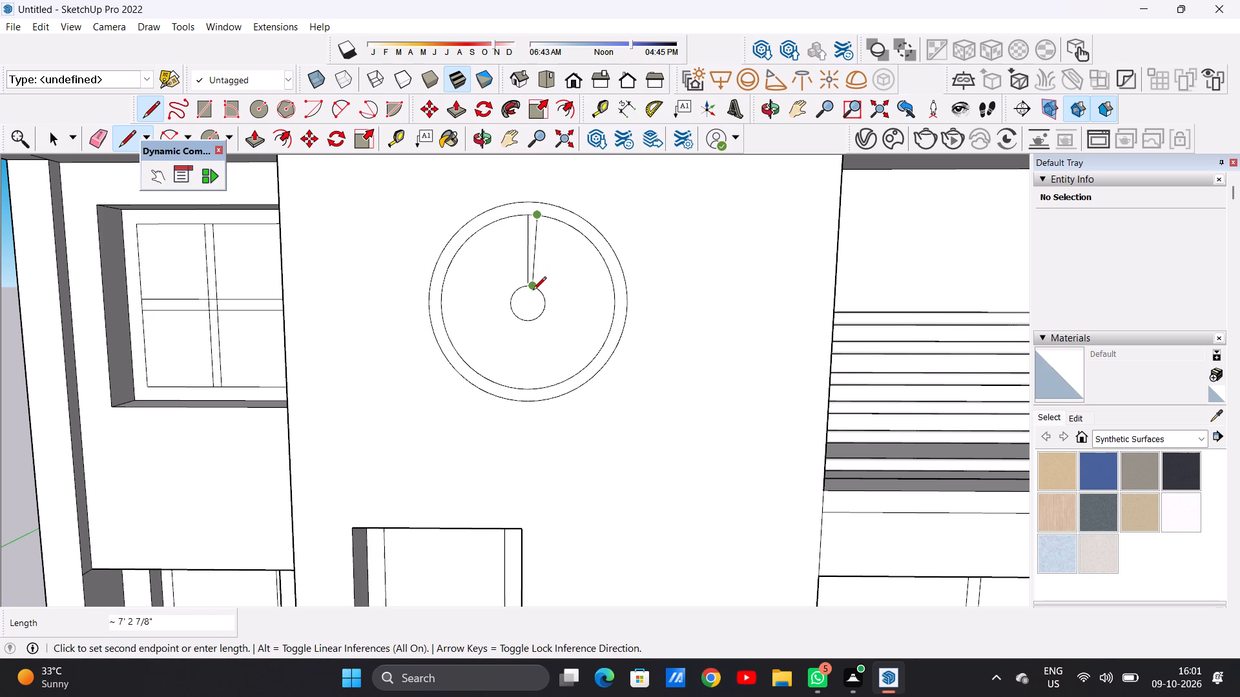
{"action": "left_click", "coordinate": [533, 291]}
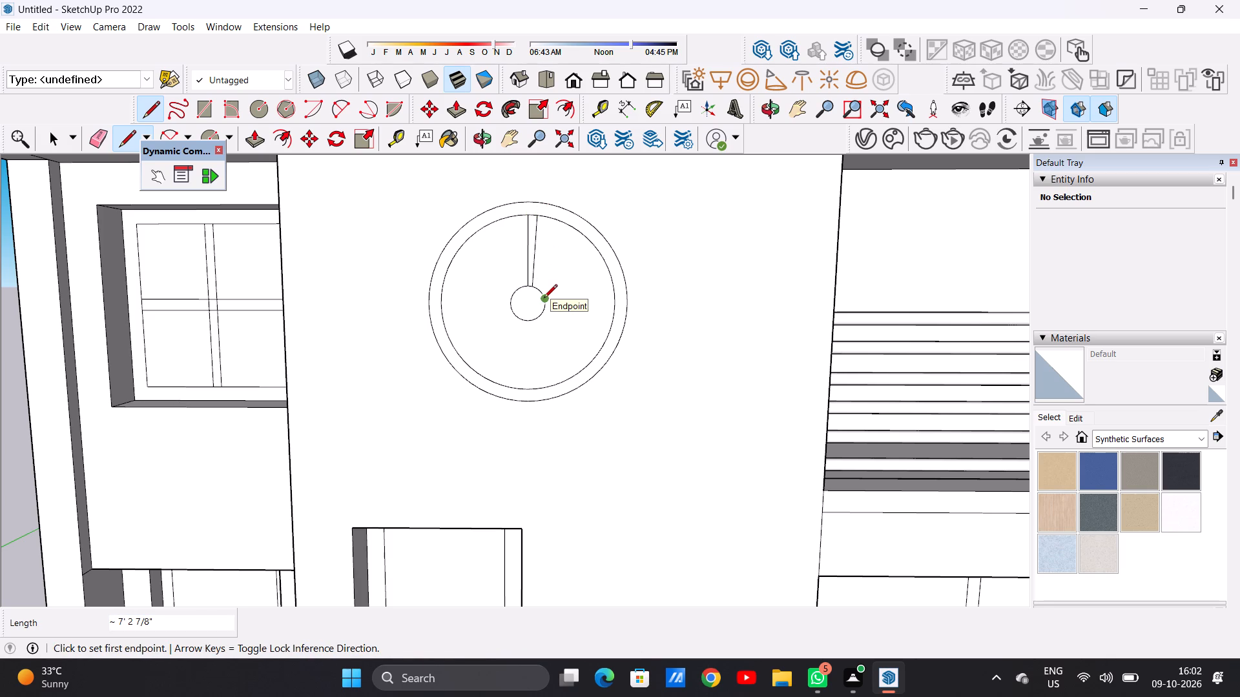
{"action": "left_click", "coordinate": [544, 299]}
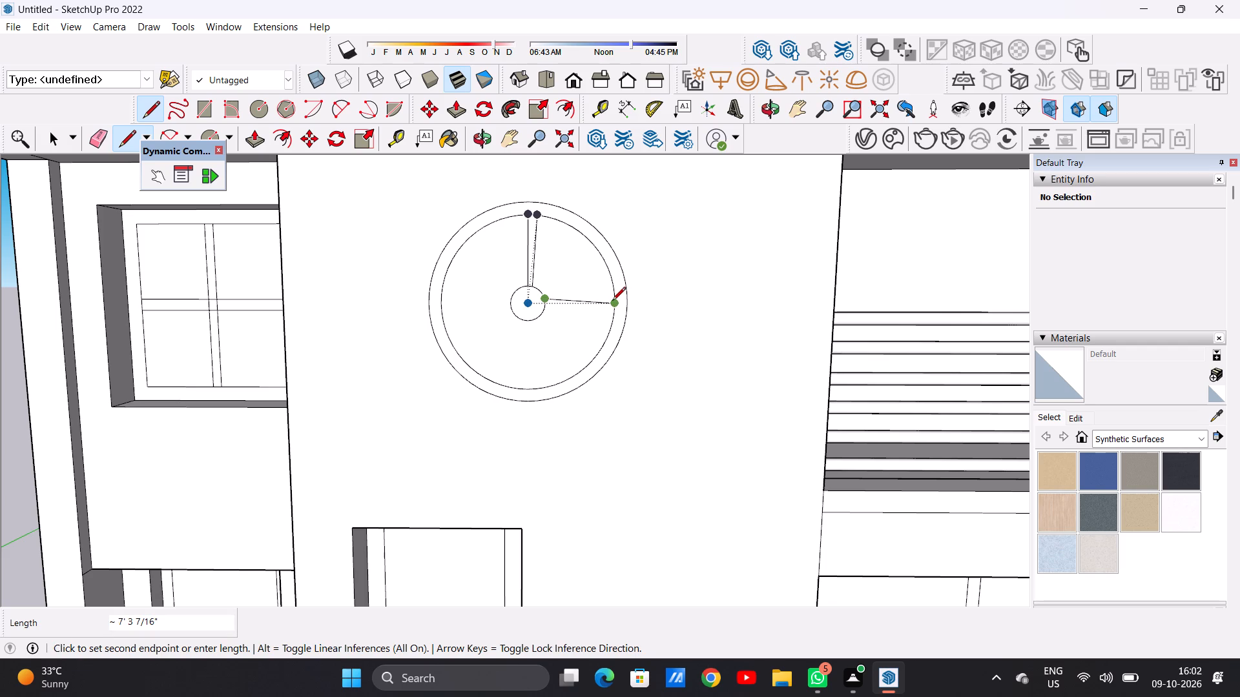
{"action": "left_click", "coordinate": [604, 263]}
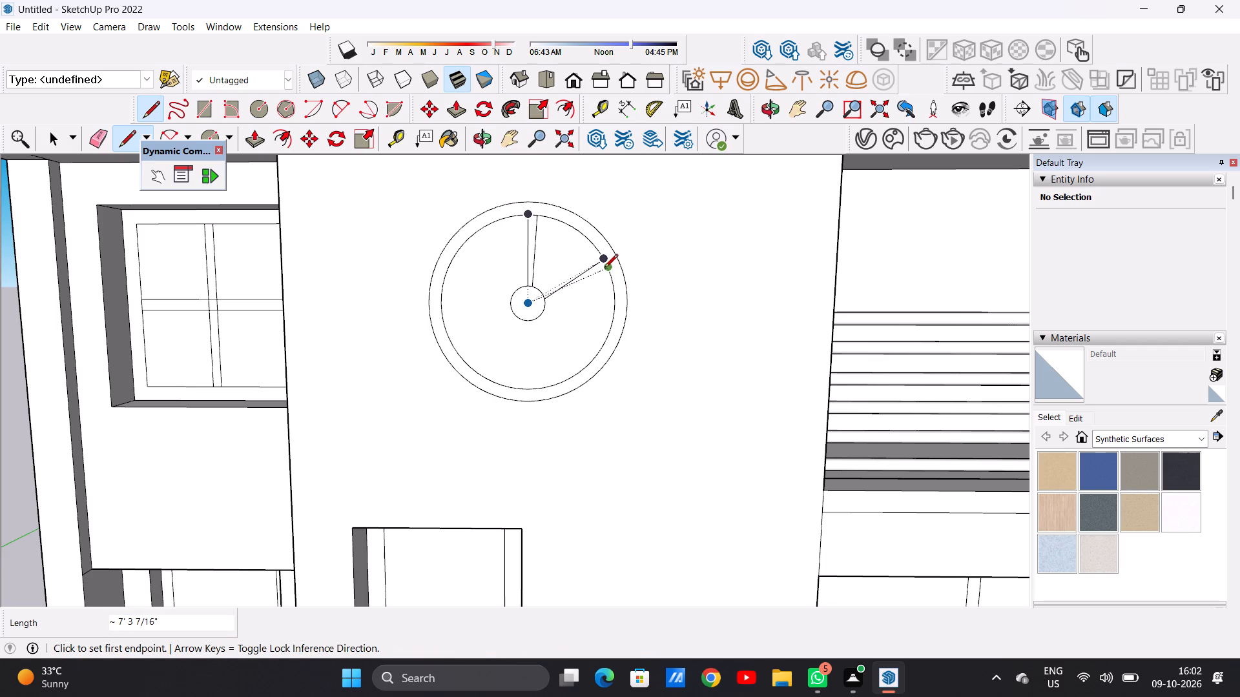
{"action": "left_click", "coordinate": [604, 268]}
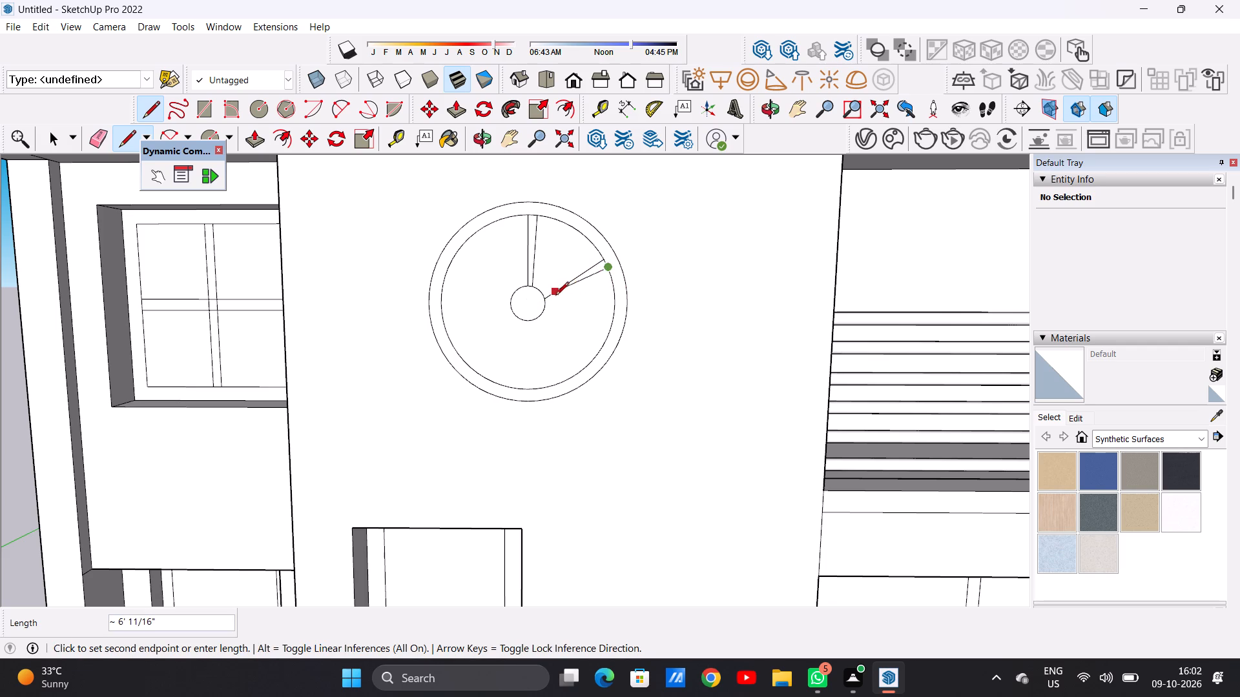
{"action": "left_click", "coordinate": [551, 296]}
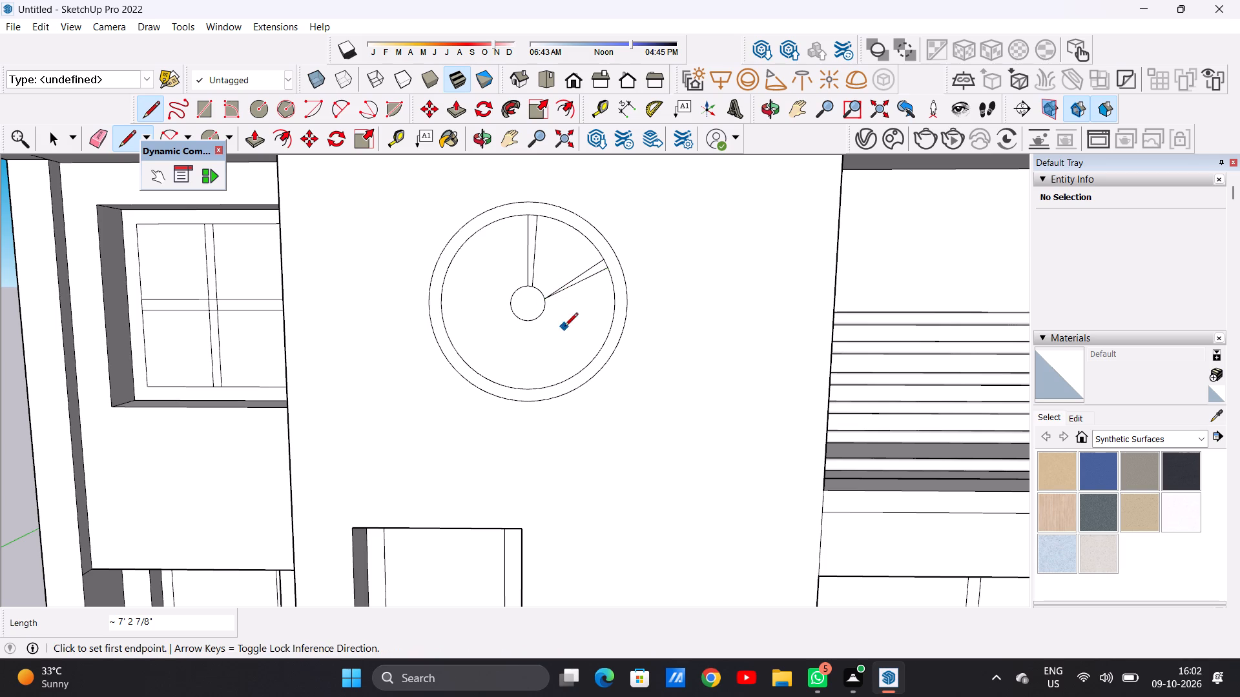
Draw an upper-left spoke and a nearly horizontal left spoke, each two lines about 7' 3" long, from the small circle to the ring.
{"action": "left_click", "coordinate": [513, 293]}
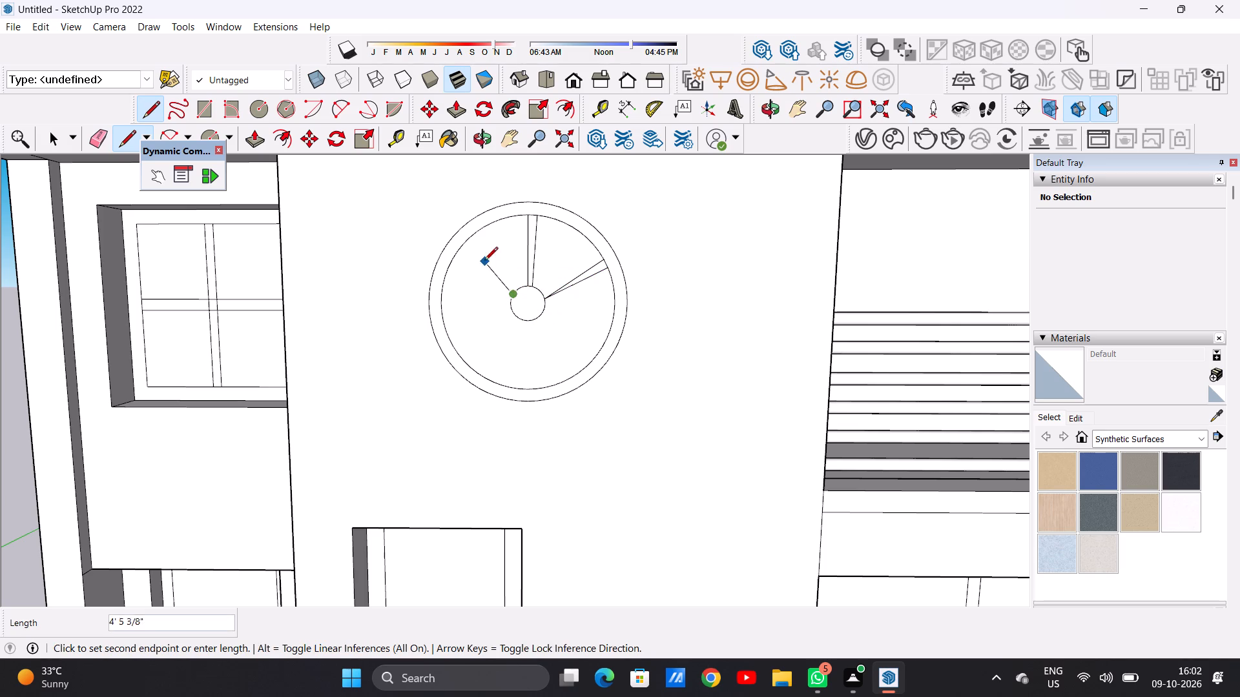
{"action": "left_click", "coordinate": [472, 236]}
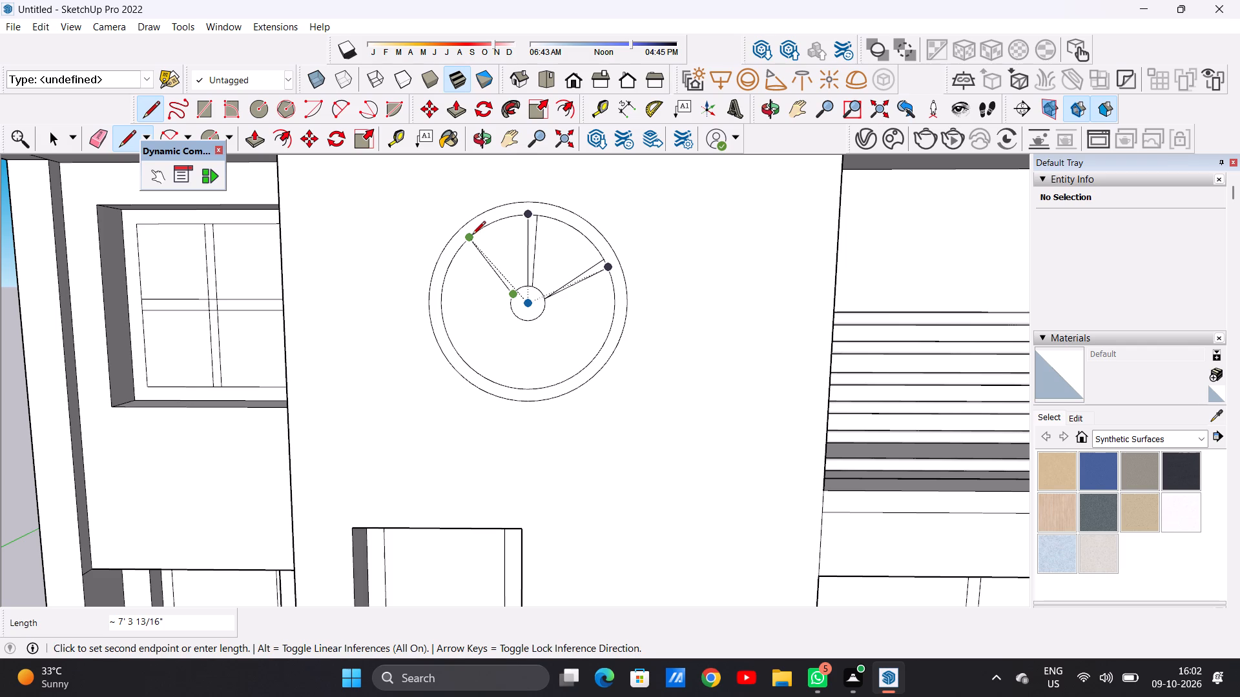
{"action": "left_click", "coordinate": [475, 236]}
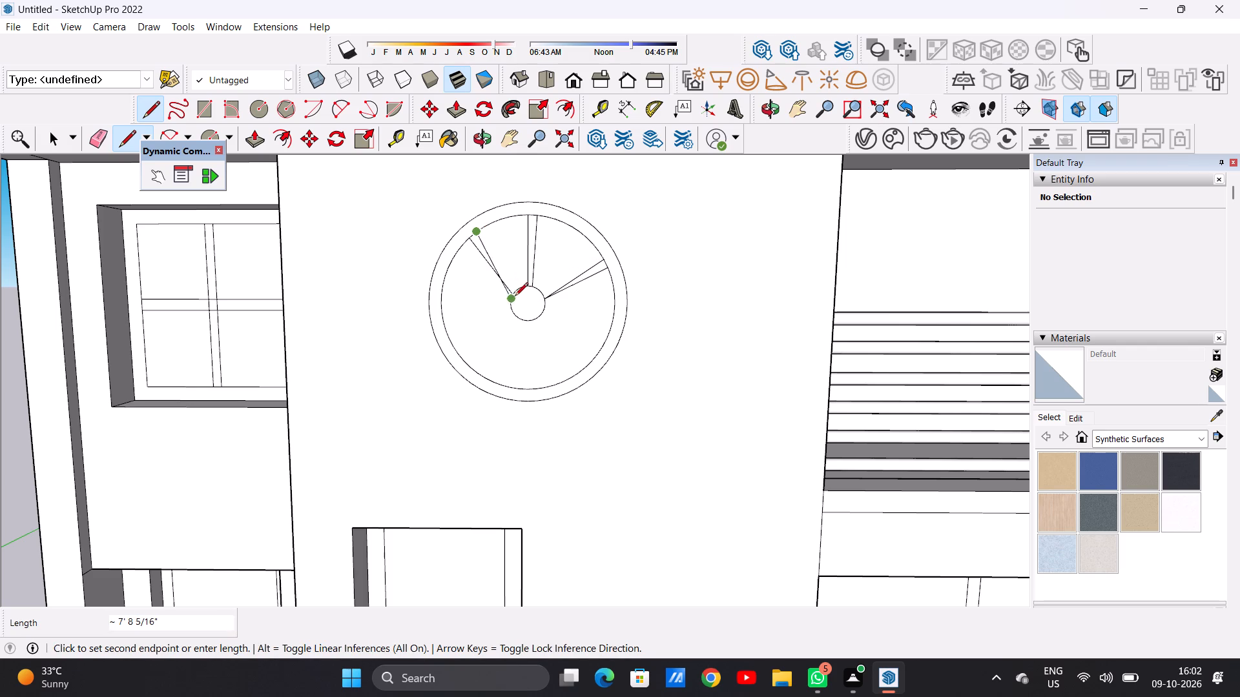
{"action": "left_click", "coordinate": [515, 292]}
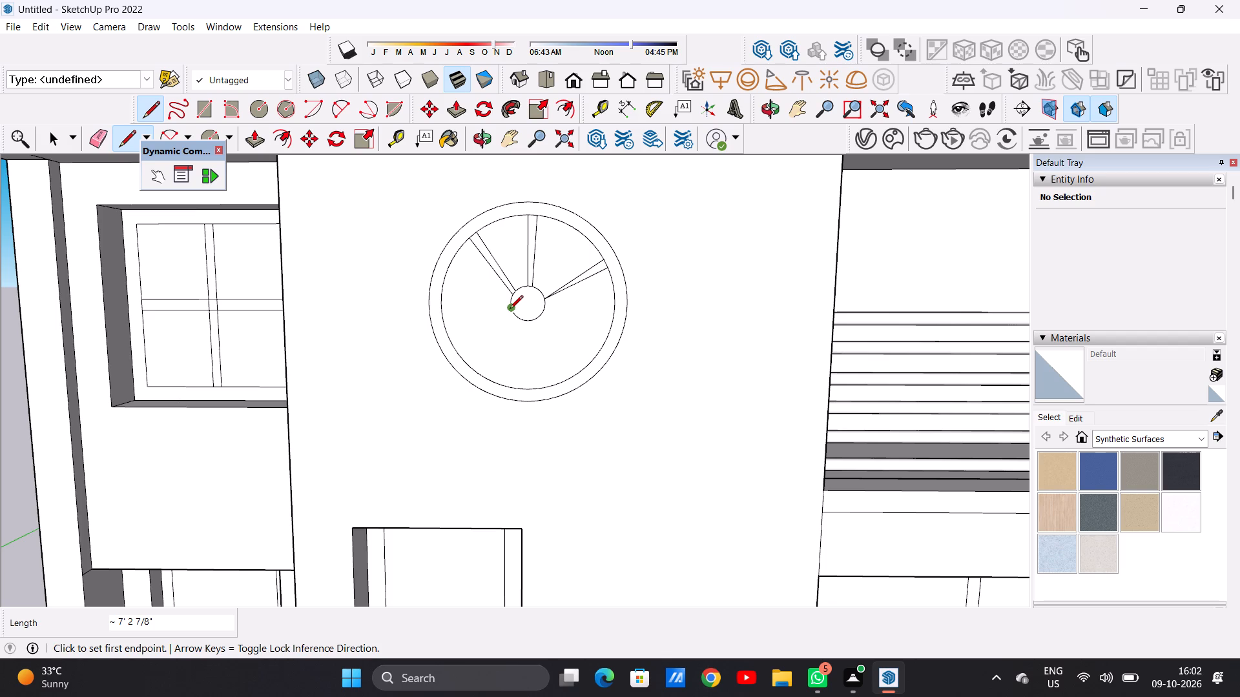
{"action": "left_click", "coordinate": [510, 310]}
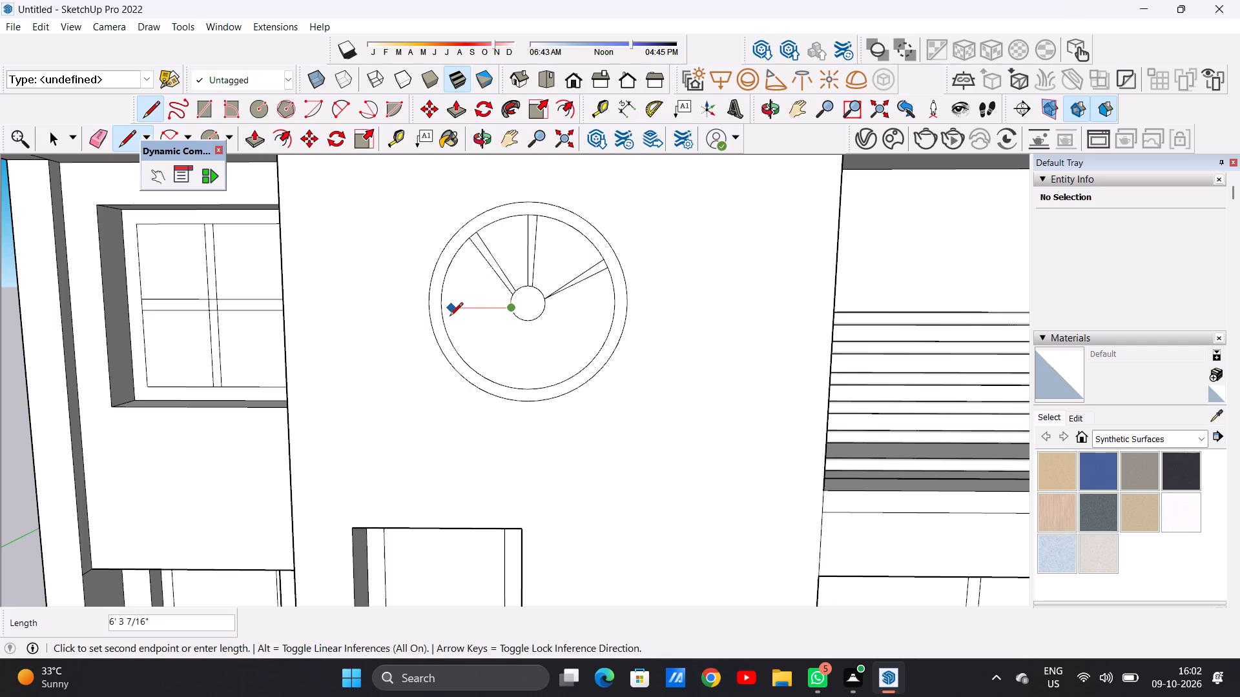
{"action": "left_click", "coordinate": [441, 312]}
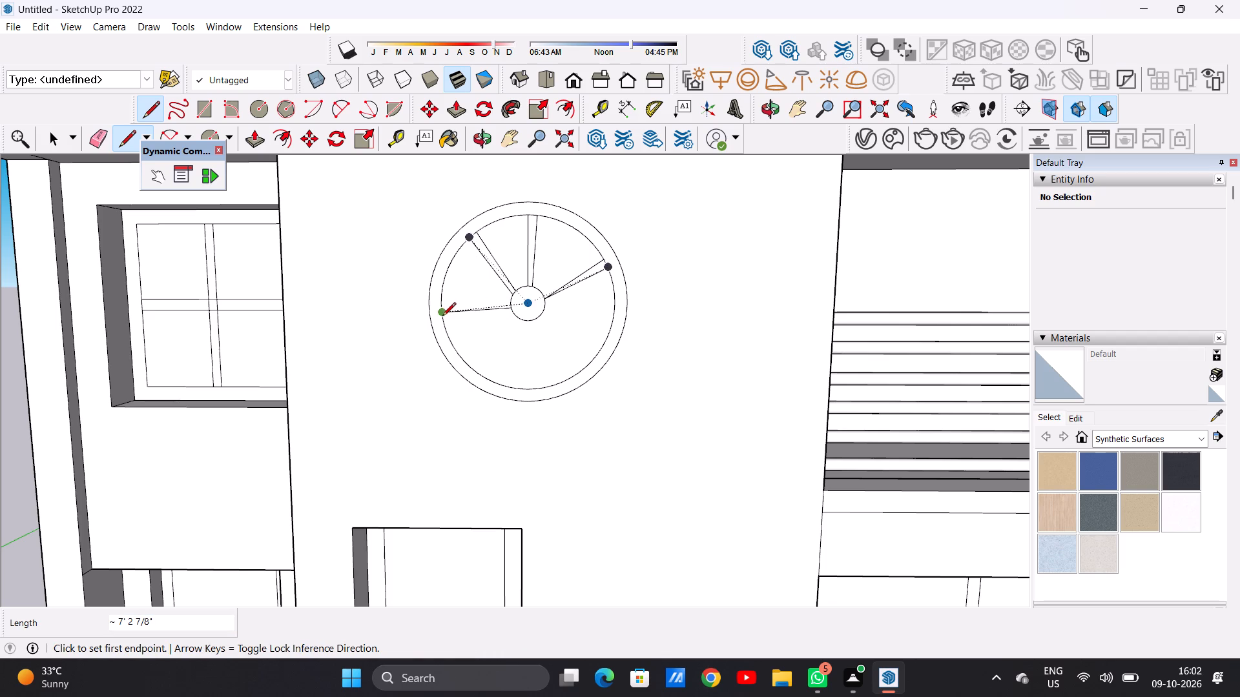
{"action": "left_click", "coordinate": [442, 320]}
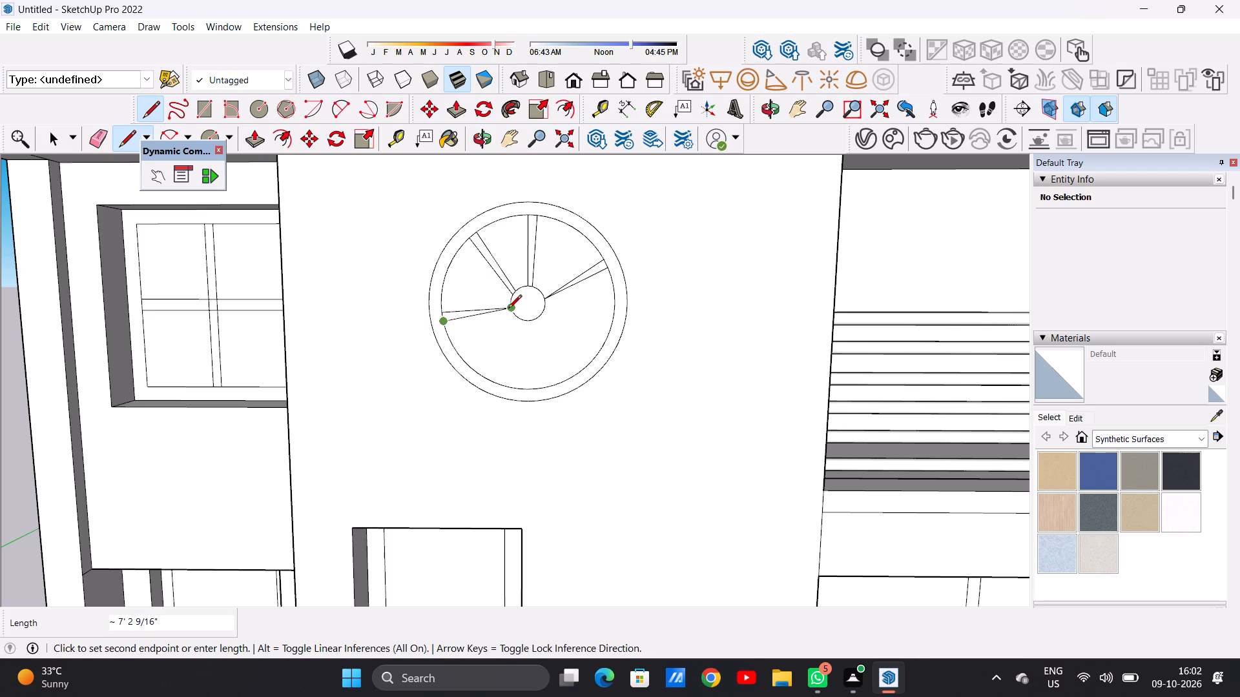
{"action": "left_click", "coordinate": [512, 311]}
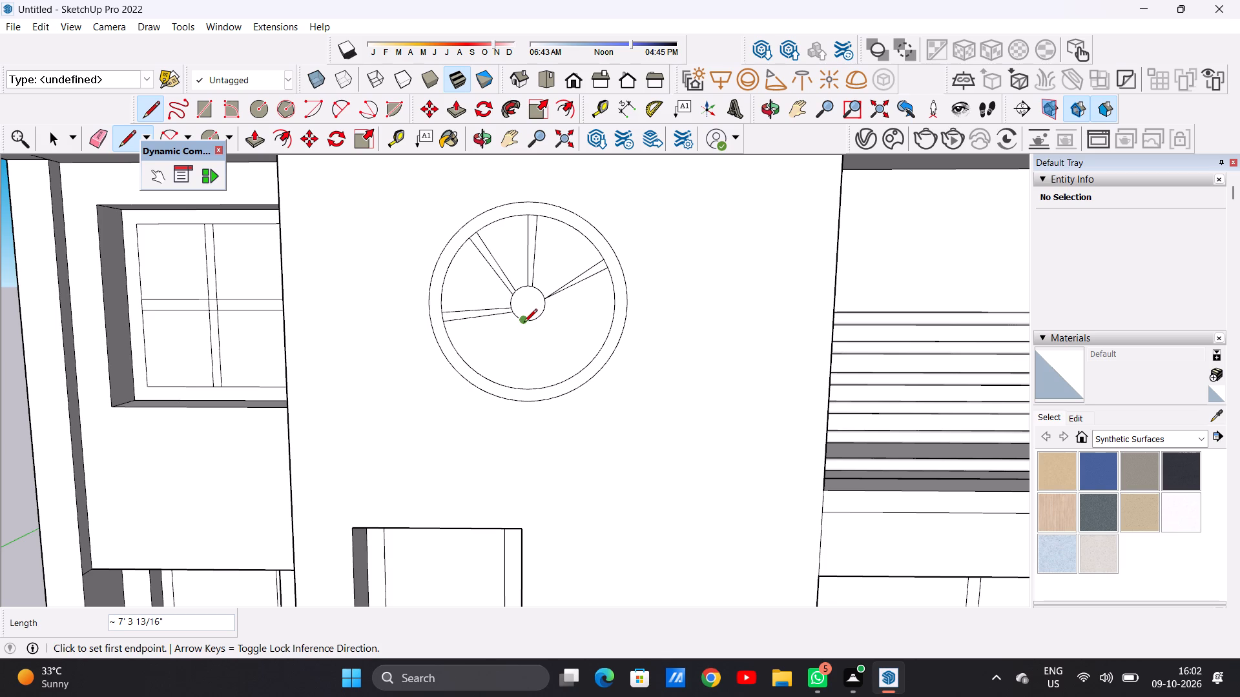
Draw a lower-left and a lower-right spoke, each two lines about 7' 3" long, between the small circle and the ring's inner edge.
{"action": "left_click", "coordinate": [524, 323]}
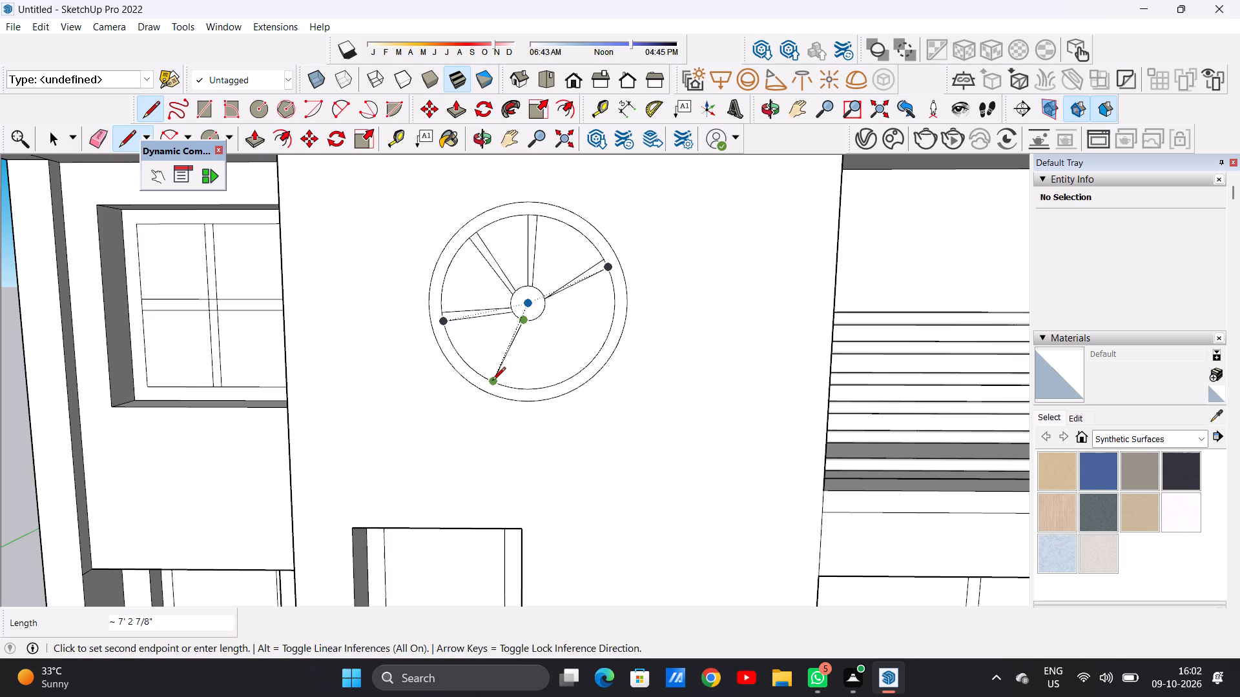
{"action": "left_click", "coordinate": [492, 381]}
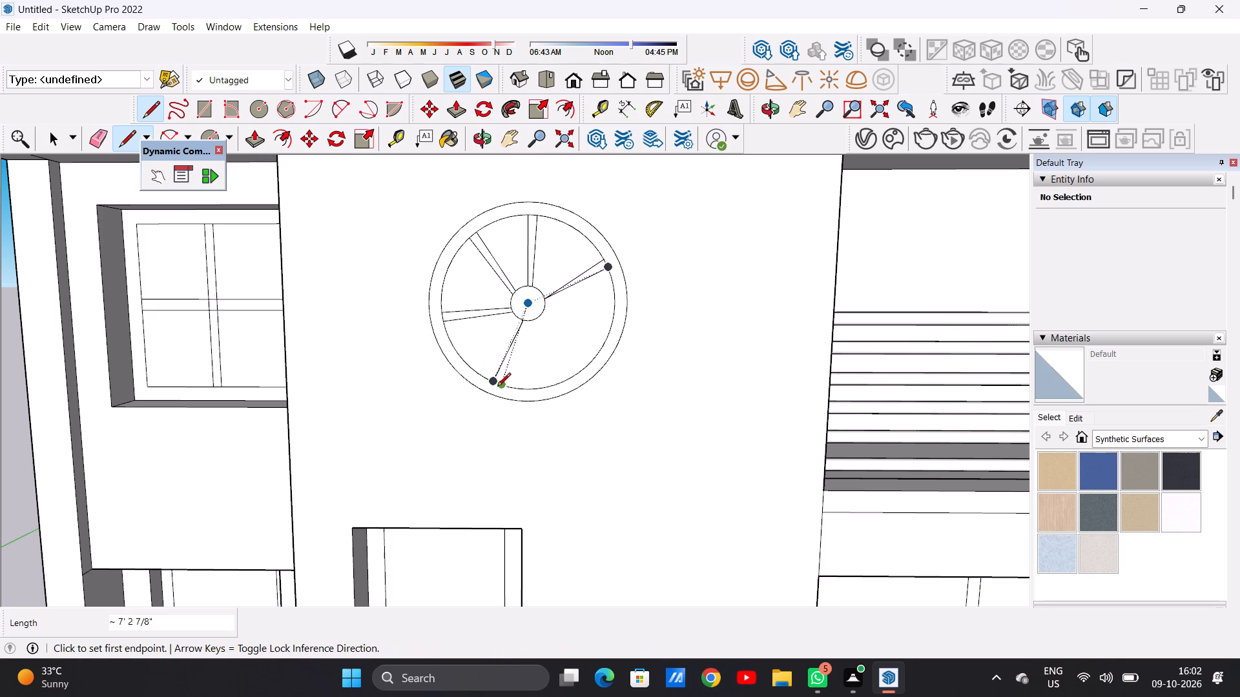
{"action": "left_click", "coordinate": [497, 387]}
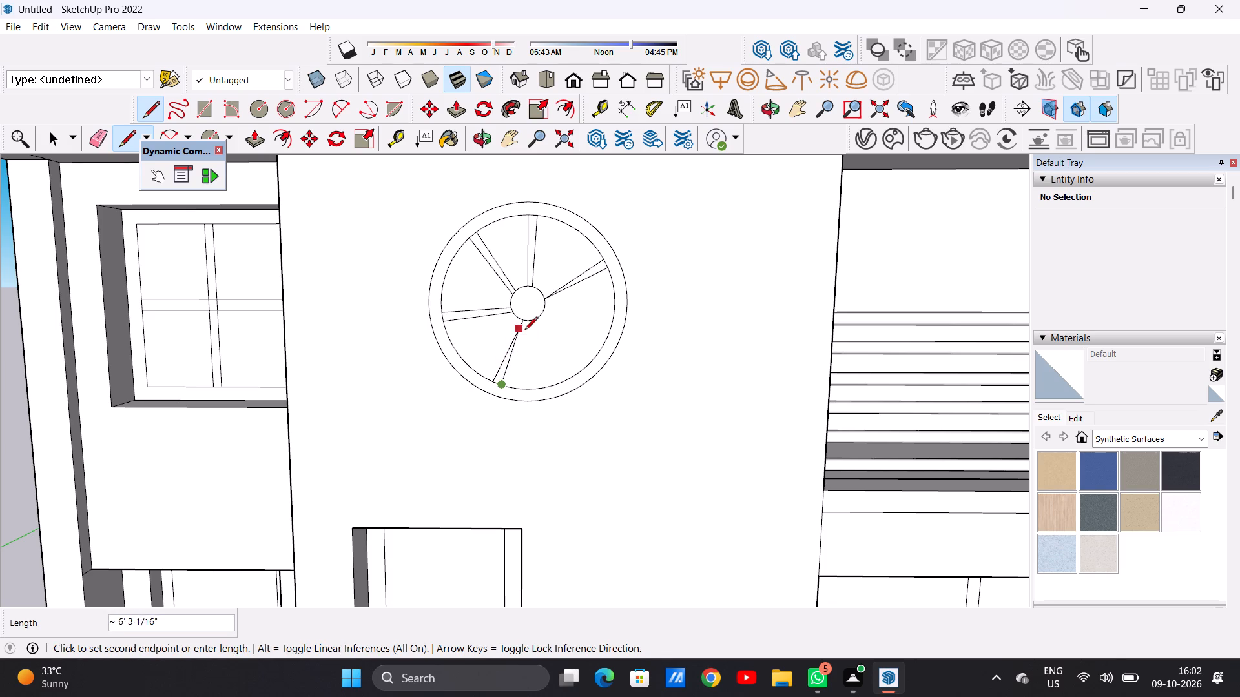
{"action": "left_click", "coordinate": [526, 325]}
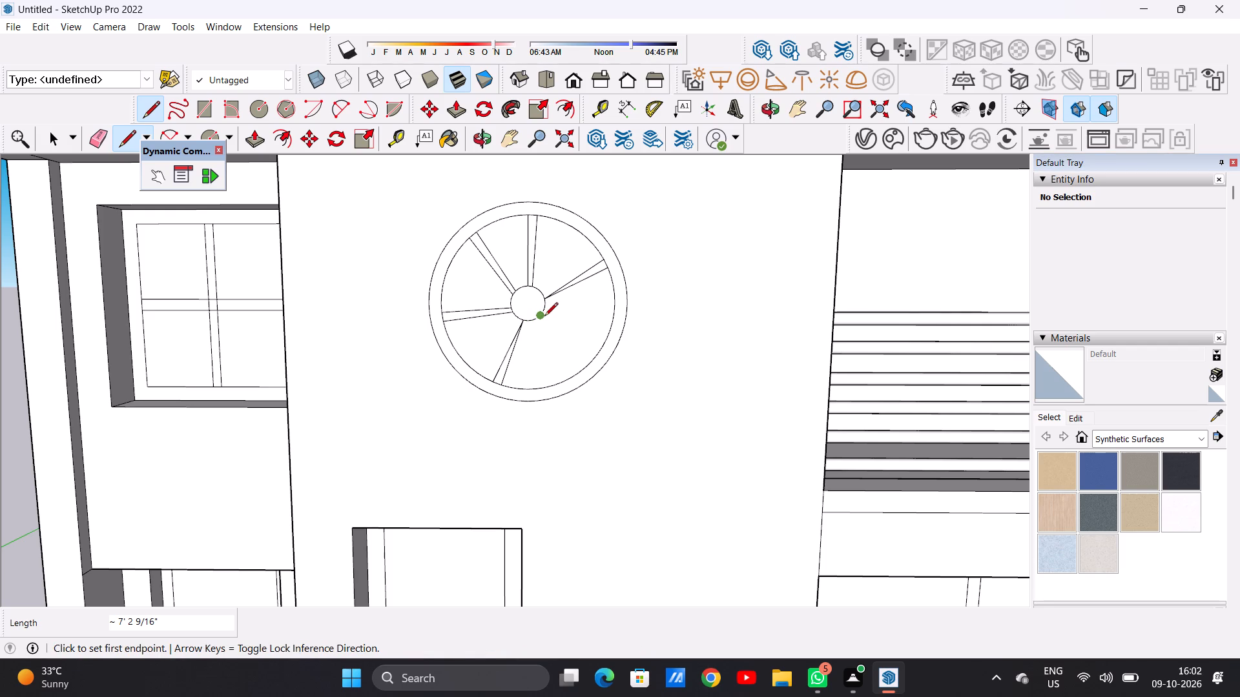
{"action": "left_click", "coordinate": [544, 317]}
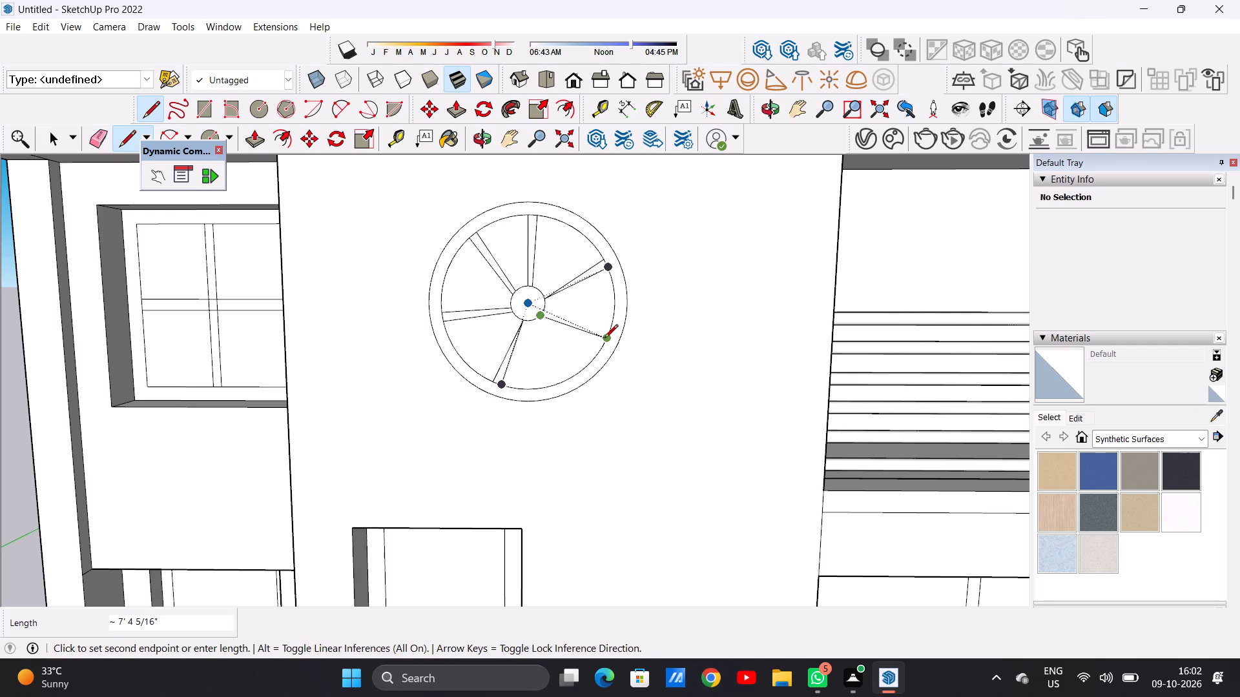
{"action": "left_click", "coordinate": [604, 339]}
{"action": "left_click", "coordinate": [598, 345]}
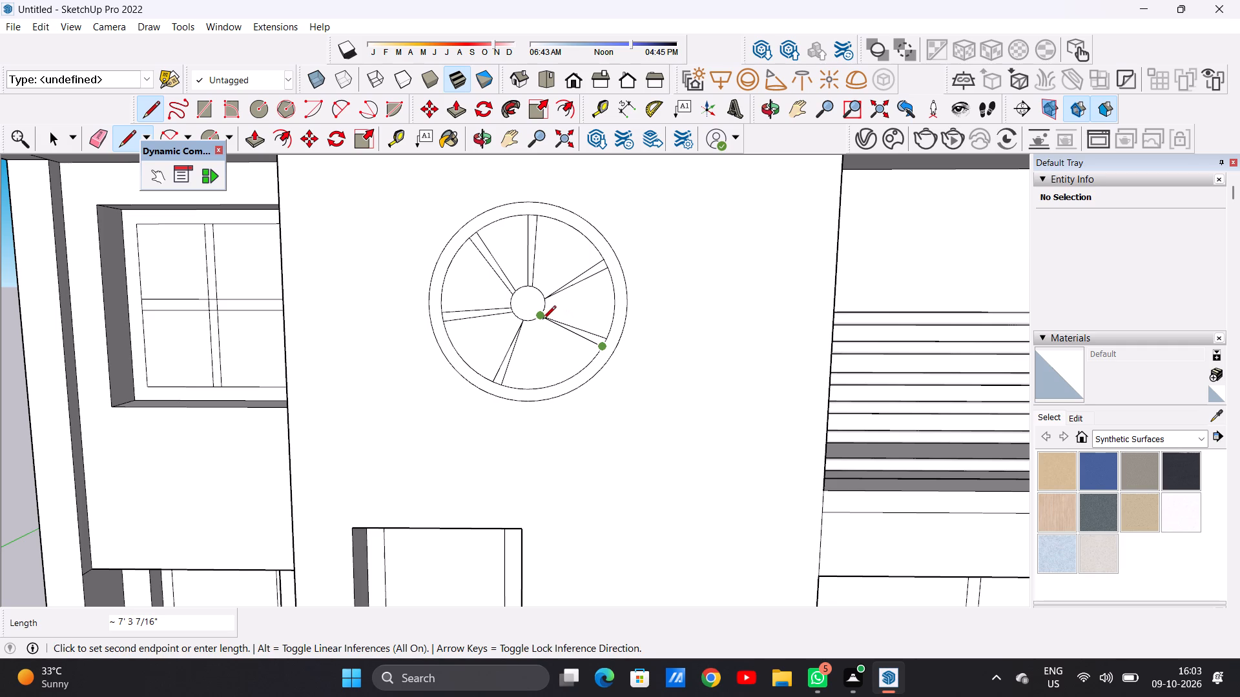
{"action": "left_click", "coordinate": [542, 320]}
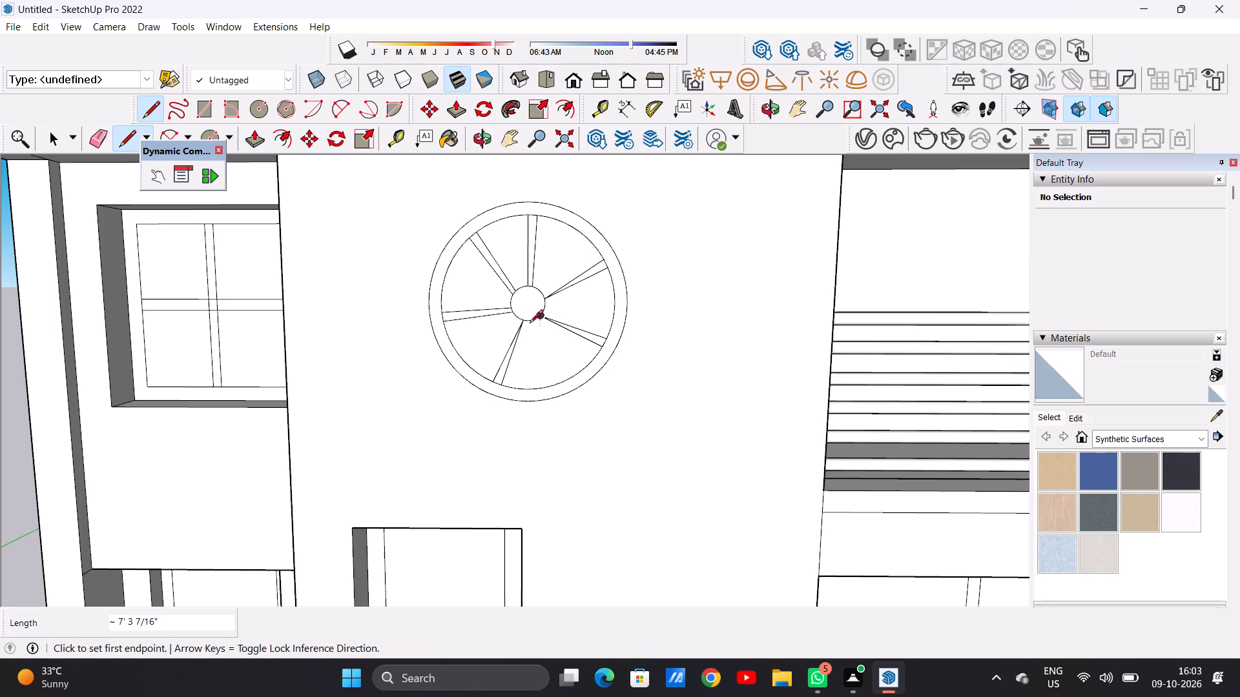
Draw a bottom spoke of two lines about 7' 3" long from the small circle to the ring's inner edge.
{"action": "left_click", "coordinate": [531, 321]}
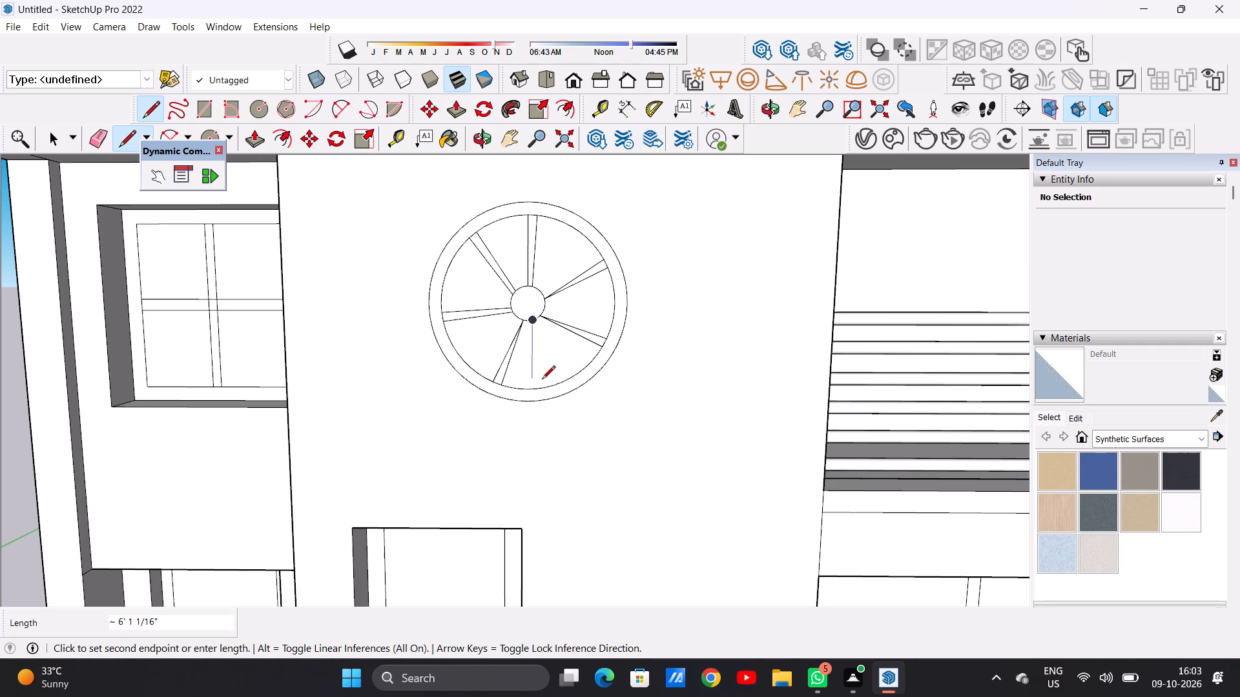
{"action": "left_click", "coordinate": [537, 387]}
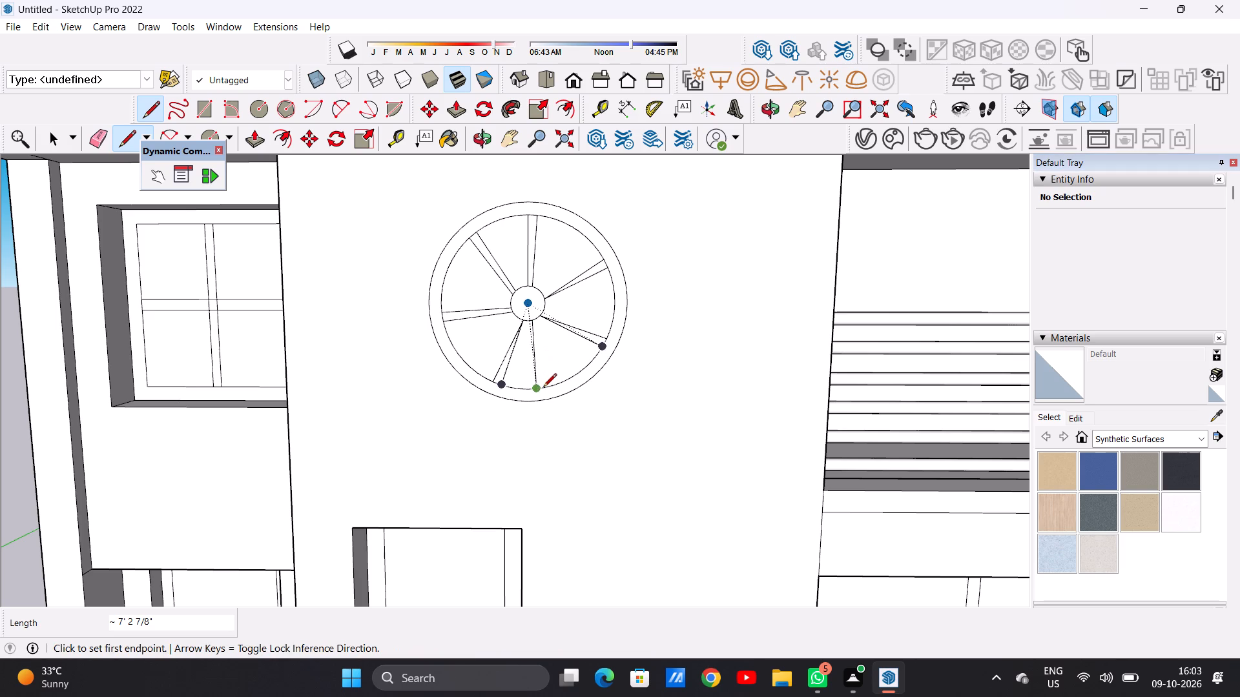
{"action": "left_click", "coordinate": [544, 389]}
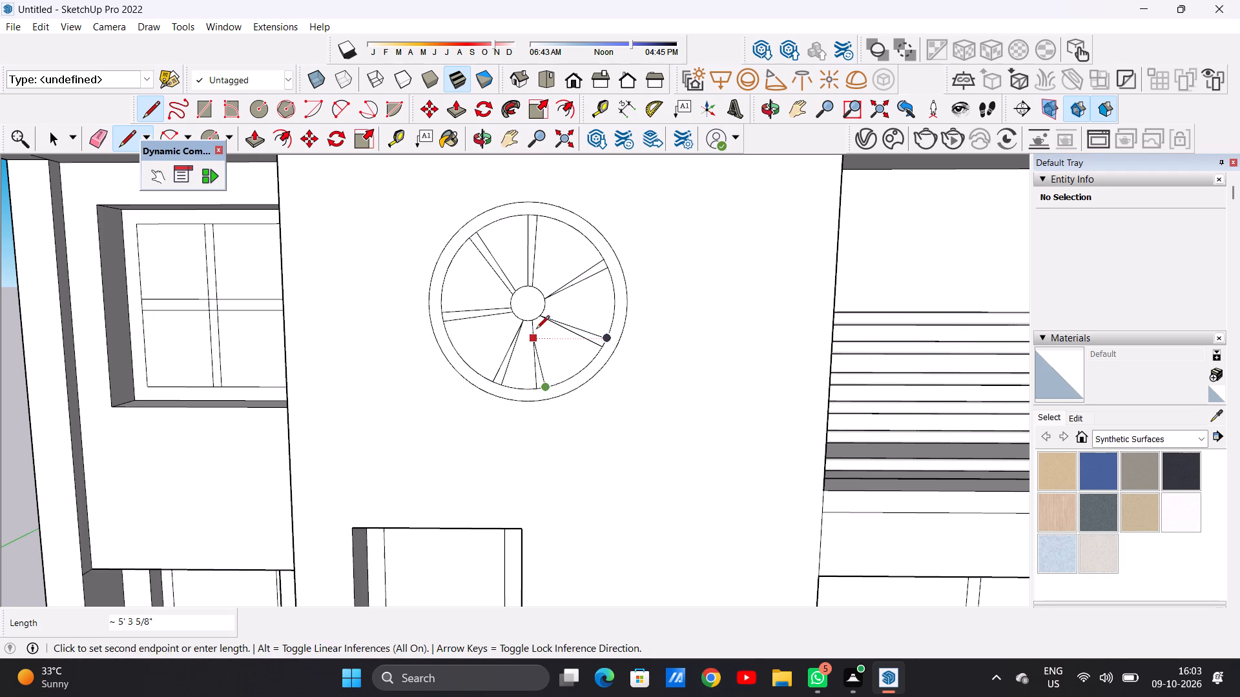
{"action": "left_click", "coordinate": [535, 322]}
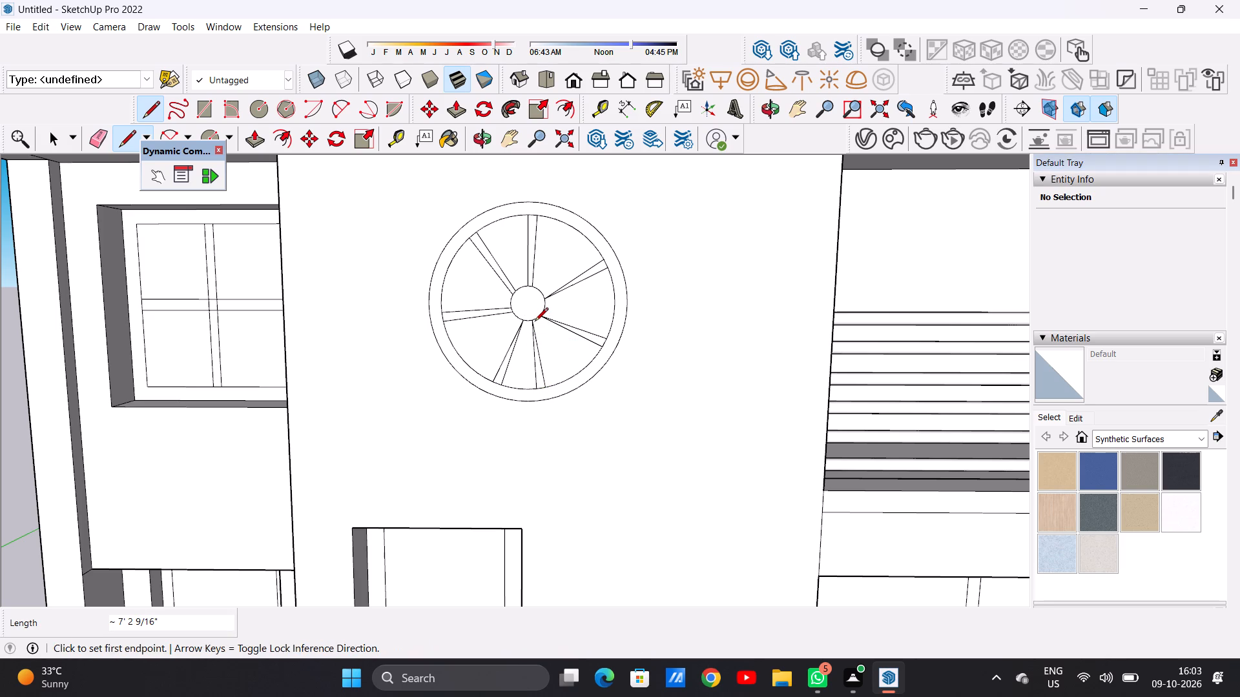
{"action": "key", "text": "space"}
Push/Pull the wheel's outer ring outward from the wall by about 10 5/16".
{"action": "scroll", "coordinate": [544, 368], "scroll_direction": "down", "scroll_amount": 13}
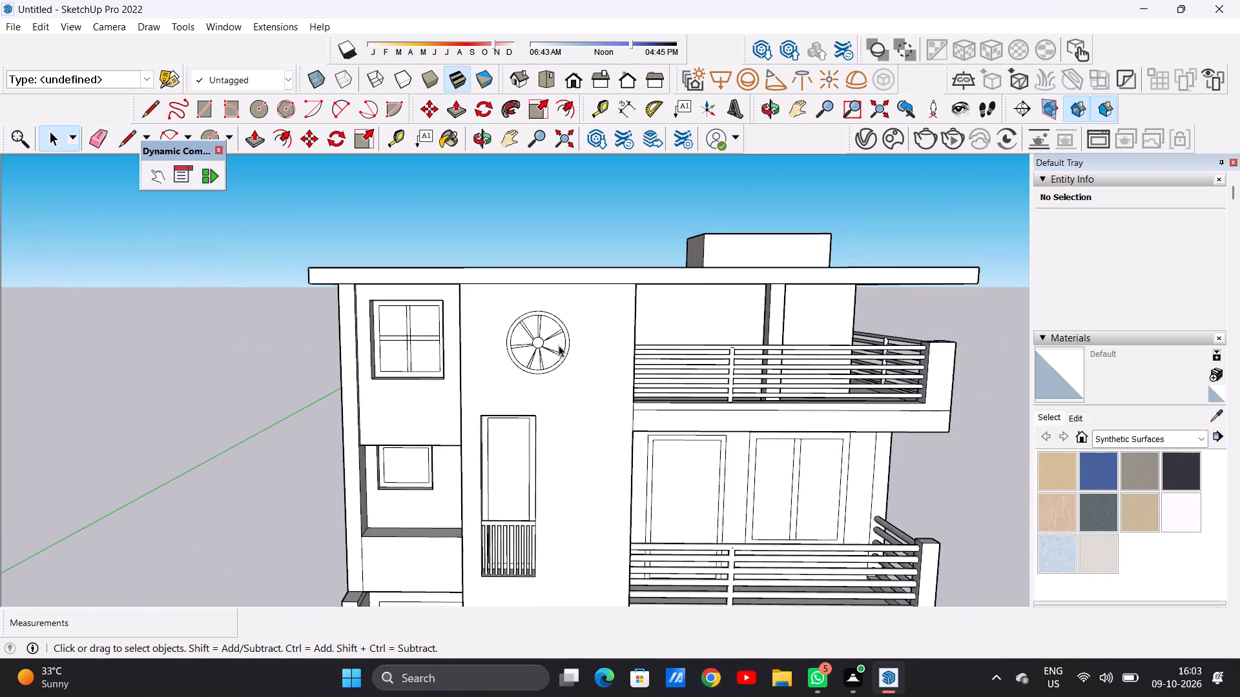
{"action": "scroll", "coordinate": [554, 333], "scroll_direction": "up", "scroll_amount": 2}
{"action": "scroll", "coordinate": [554, 333], "scroll_direction": "down", "scroll_amount": 1}
{"action": "scroll", "coordinate": [553, 332], "scroll_direction": "up", "scroll_amount": 10}
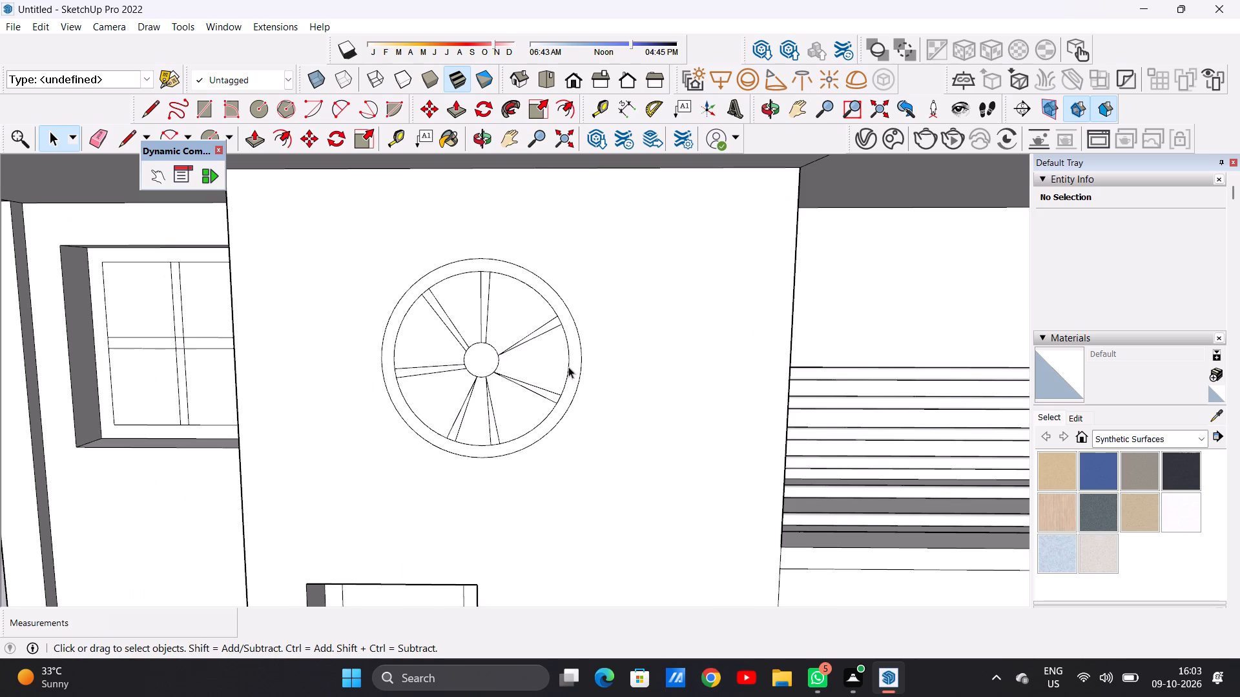
{"action": "scroll", "coordinate": [568, 367], "scroll_direction": "up", "scroll_amount": 3}
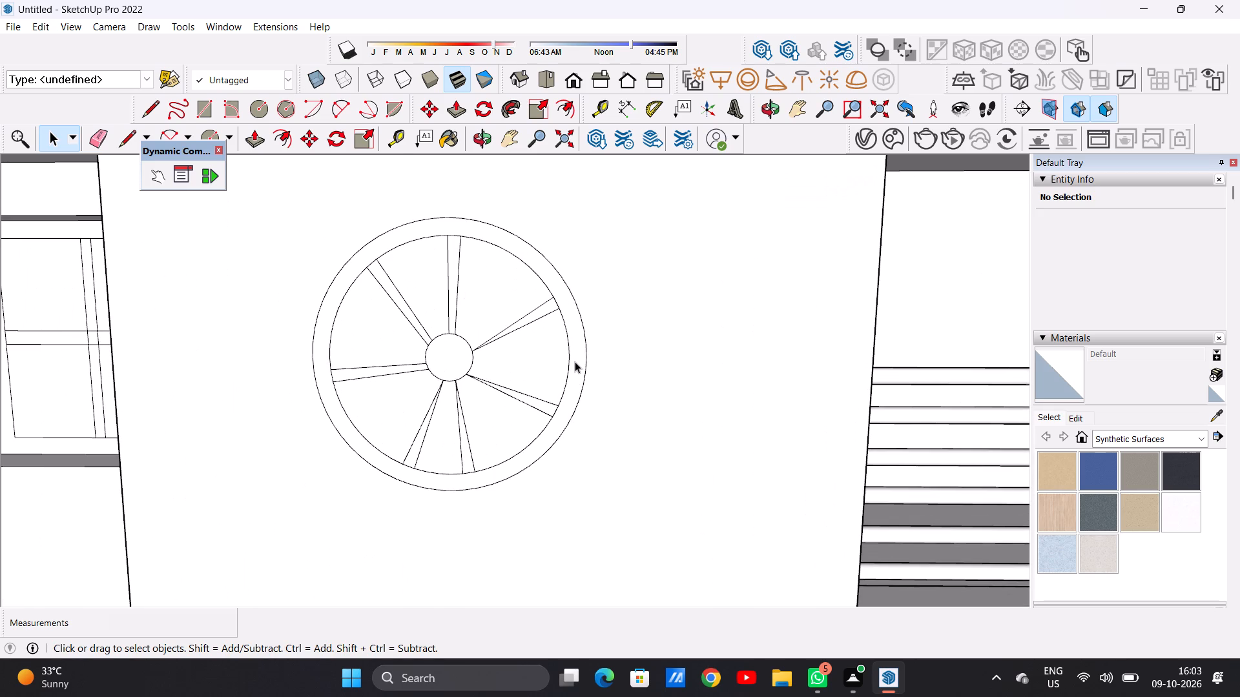
{"action": "key", "text": "o"}
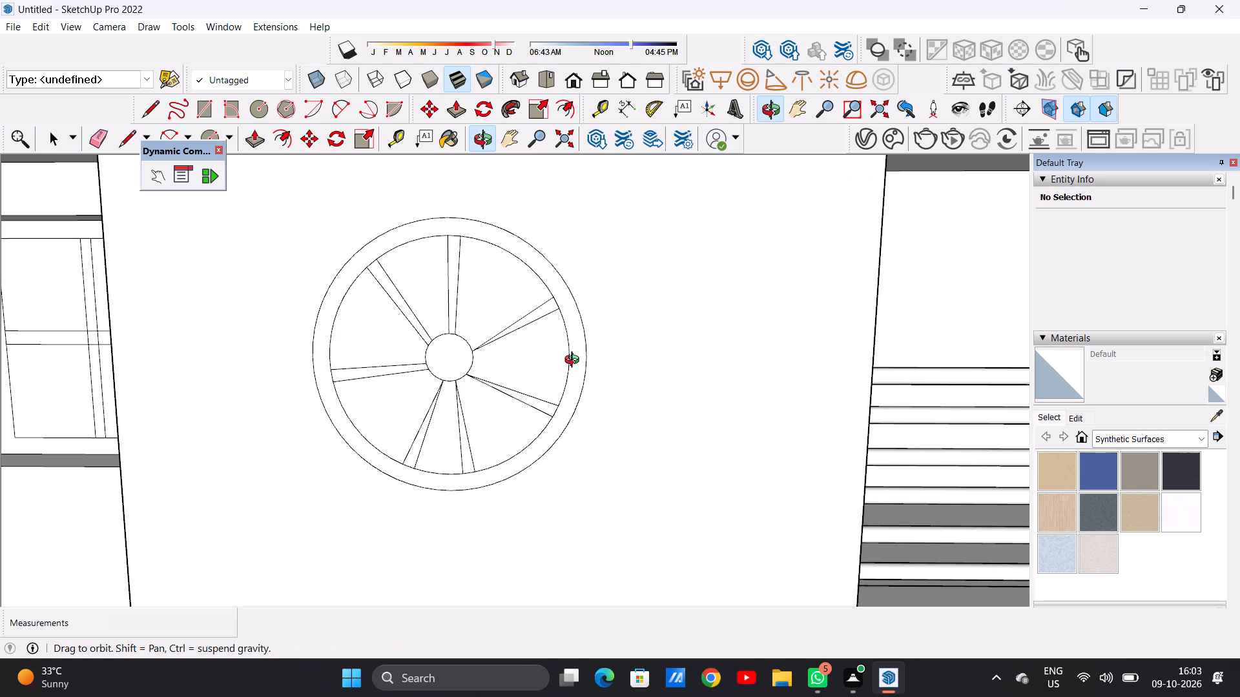
{"action": "key", "text": "BackSpace"}
{"action": "key", "text": "p"}
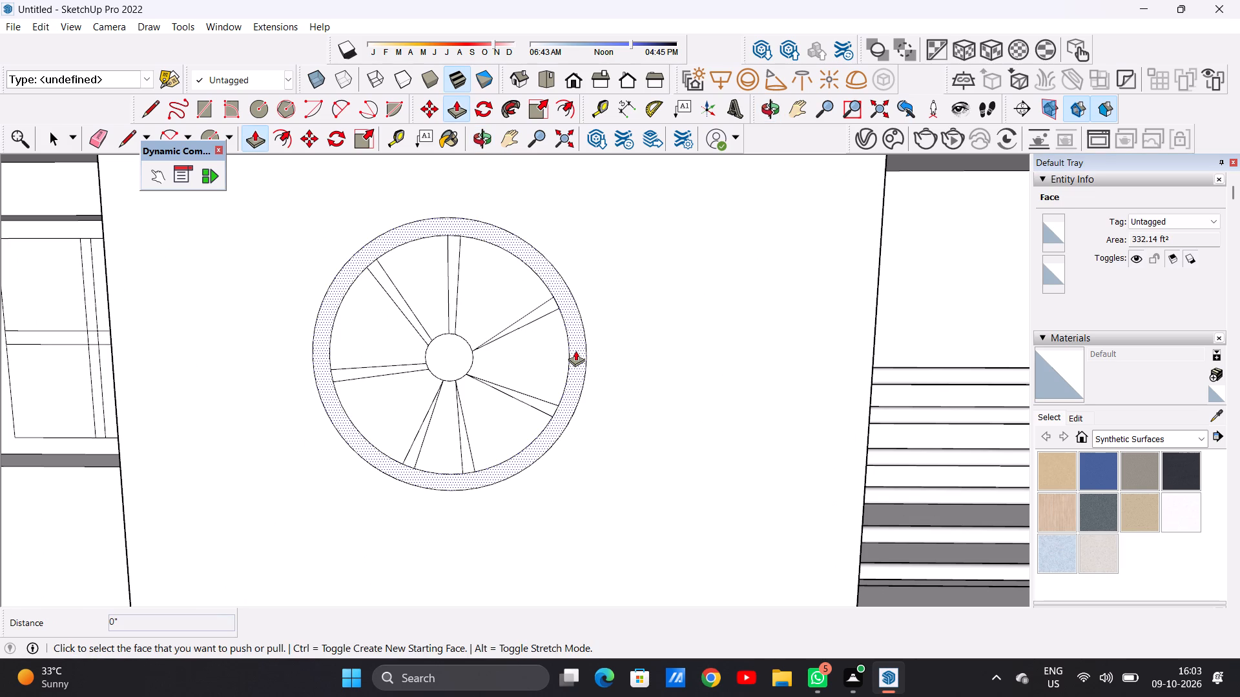
{"action": "left_click", "coordinate": [575, 350]}
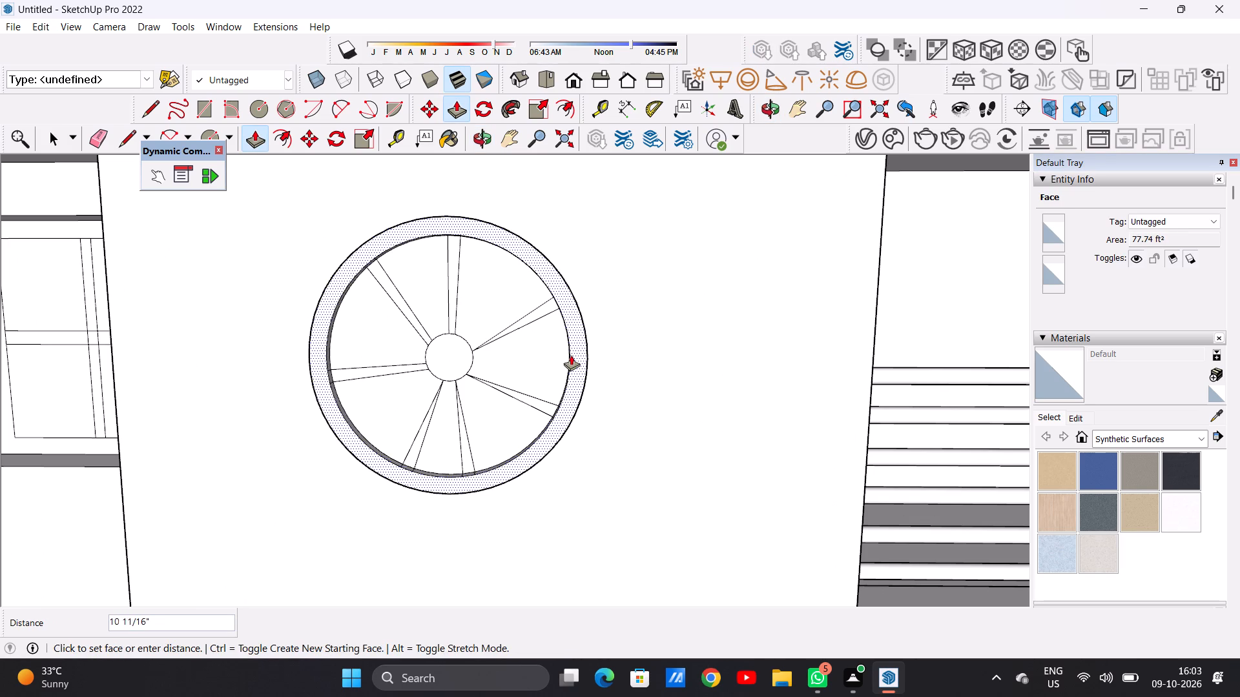
{"action": "middle_click_drag", "start_coordinate": [570, 356], "coordinate": [703, 344]}
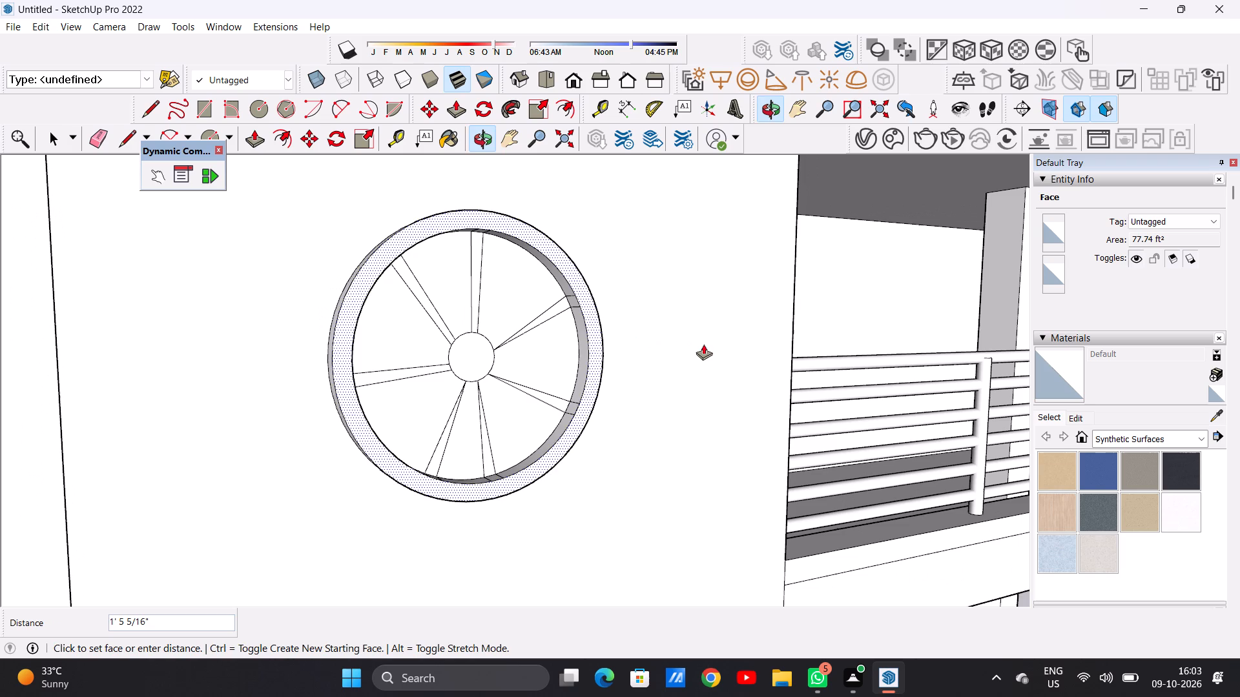
{"action": "left_click", "coordinate": [590, 340]}
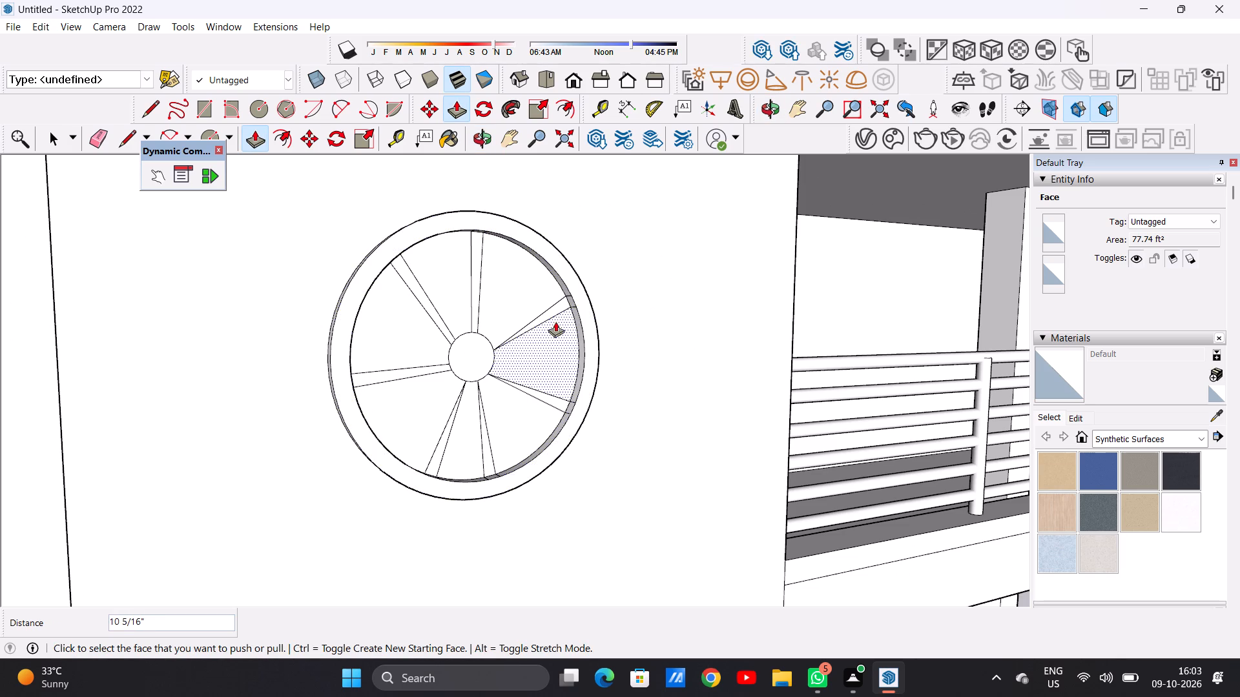
Push/Pull the upper-right, vertical, upper-left and left spokes outward by 10 5/16", level with the ring's front face.
{"action": "scroll", "coordinate": [549, 303], "scroll_direction": "up", "scroll_amount": 4}
{"action": "left_click", "coordinate": [565, 303]}
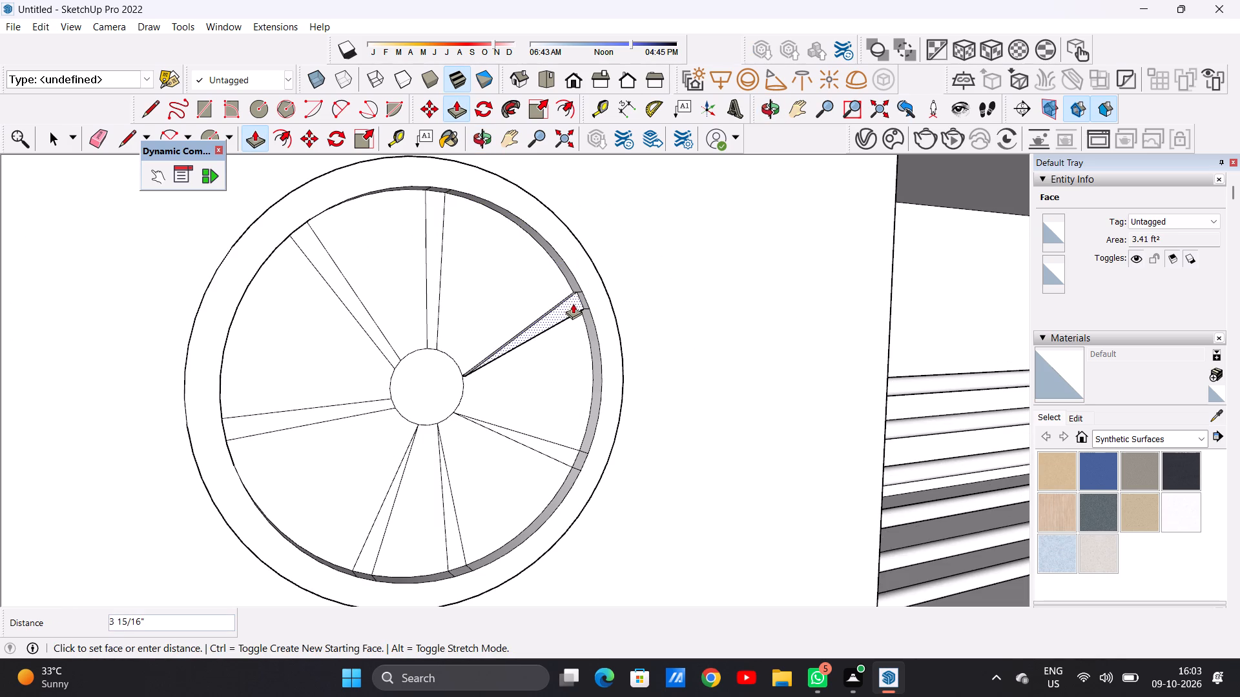
{"action": "left_click", "coordinate": [593, 302]}
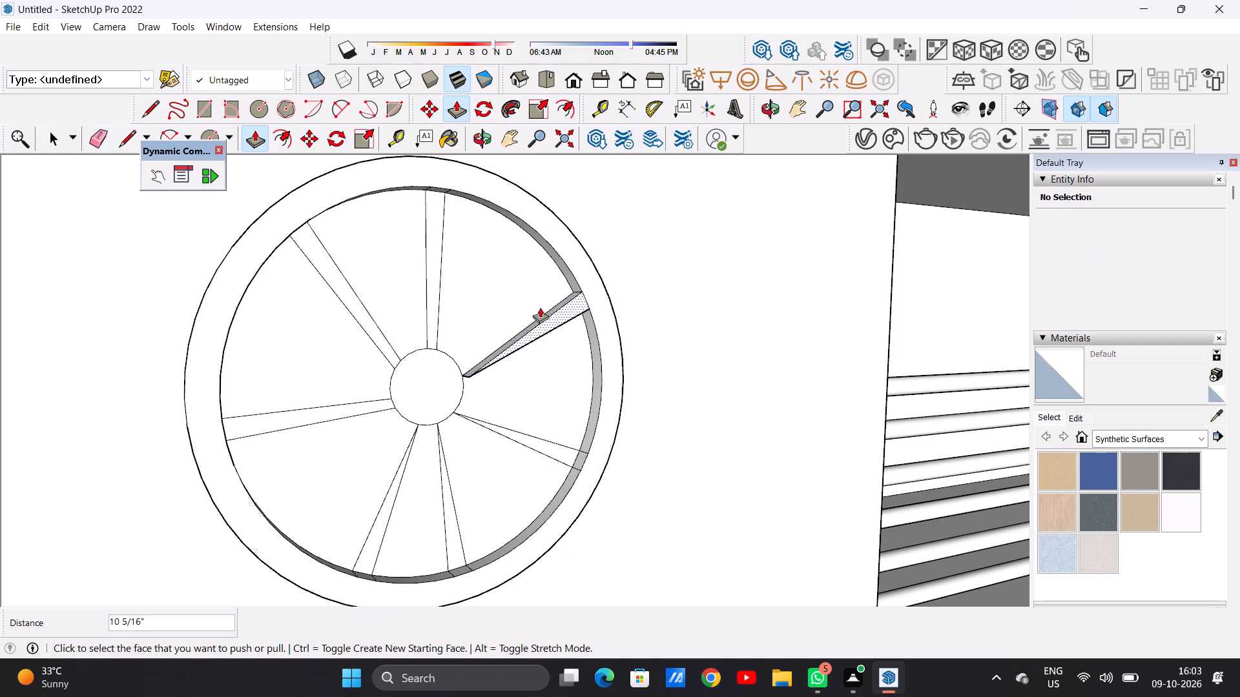
{"action": "scroll", "coordinate": [538, 310], "scroll_direction": "down", "scroll_amount": 1}
{"action": "left_click", "coordinate": [445, 212]}
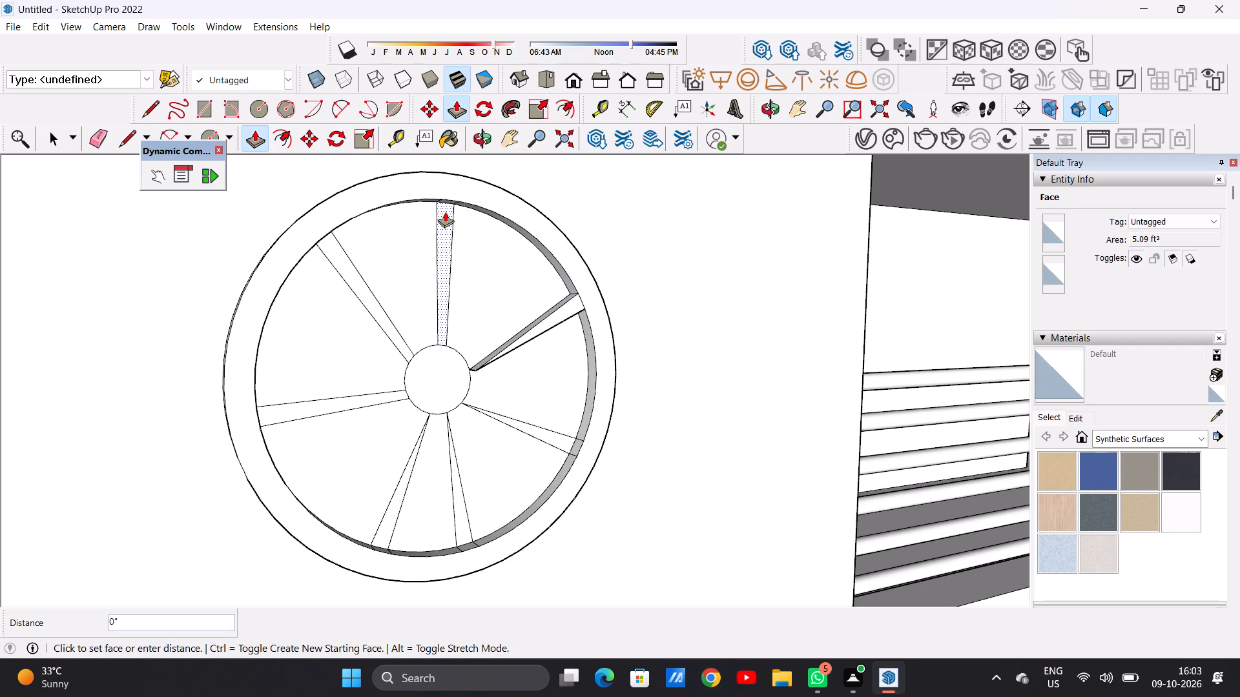
{"action": "left_click", "coordinate": [460, 196]}
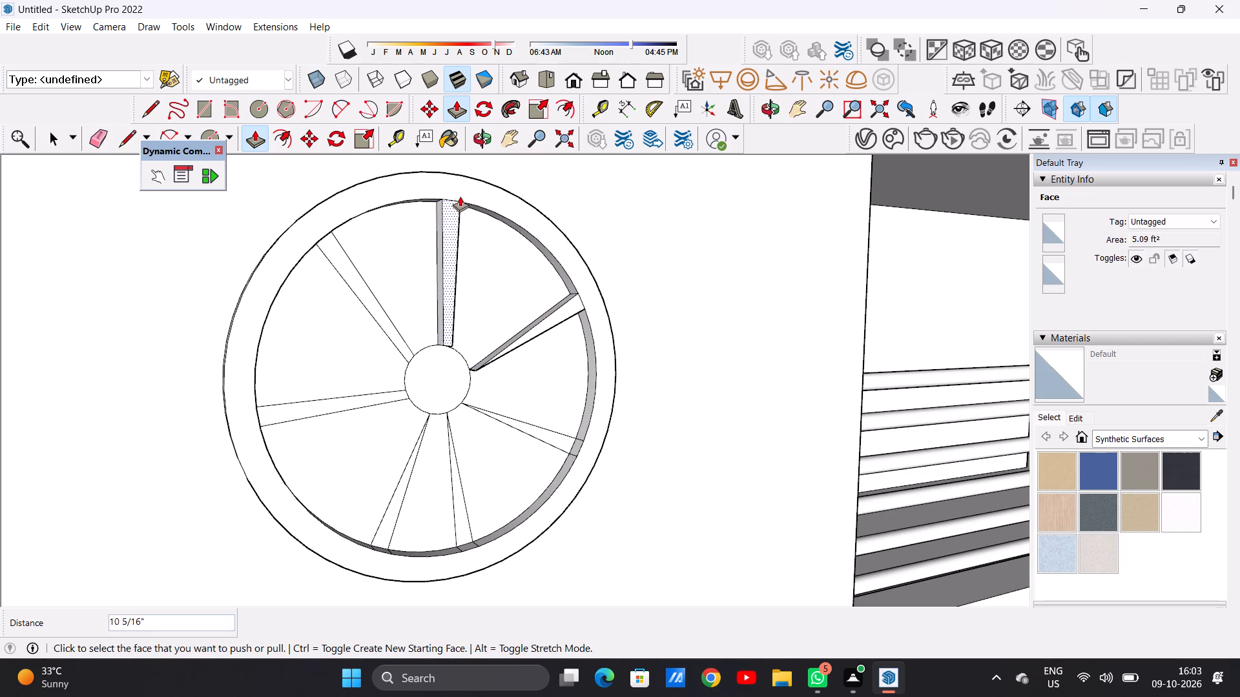
{"action": "left_click", "coordinate": [346, 265]}
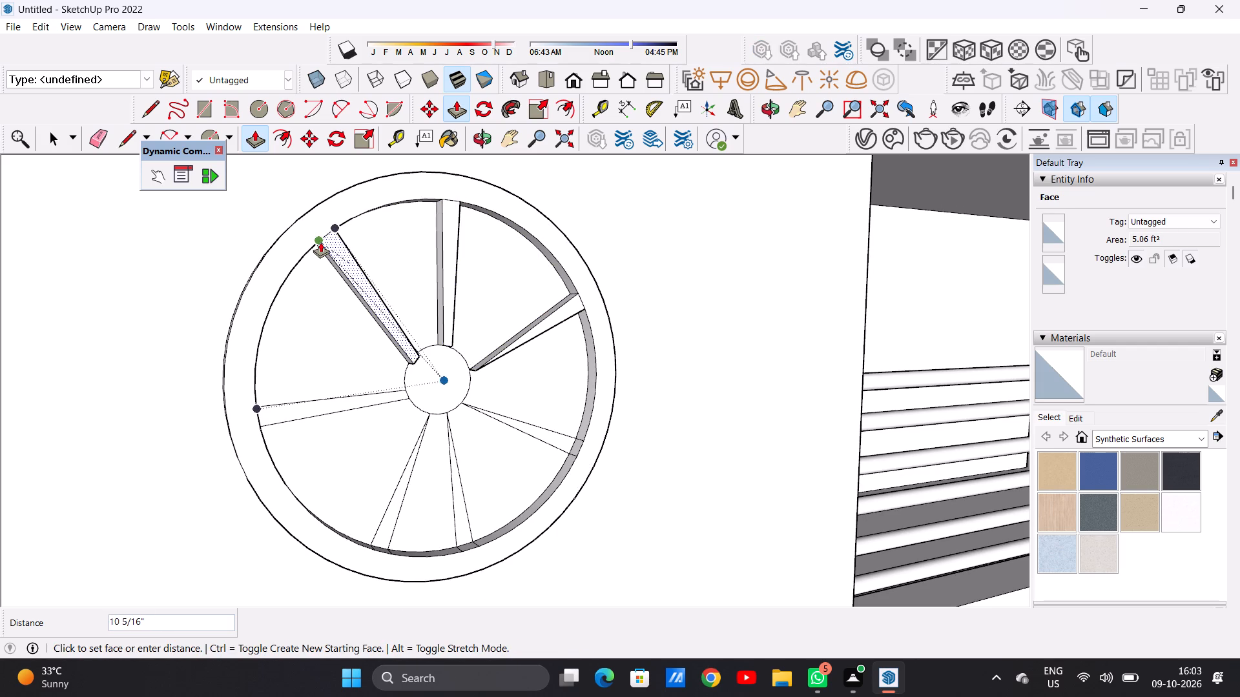
{"action": "left_click", "coordinate": [320, 242]}
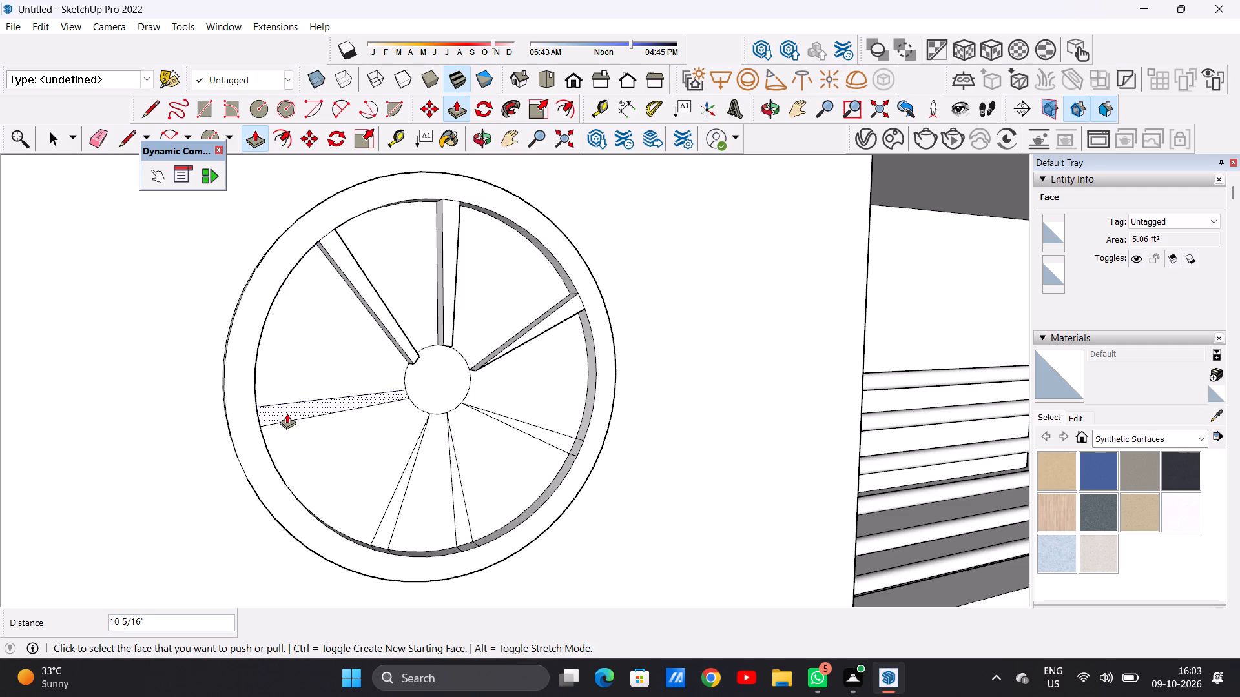
{"action": "left_click", "coordinate": [273, 409]}
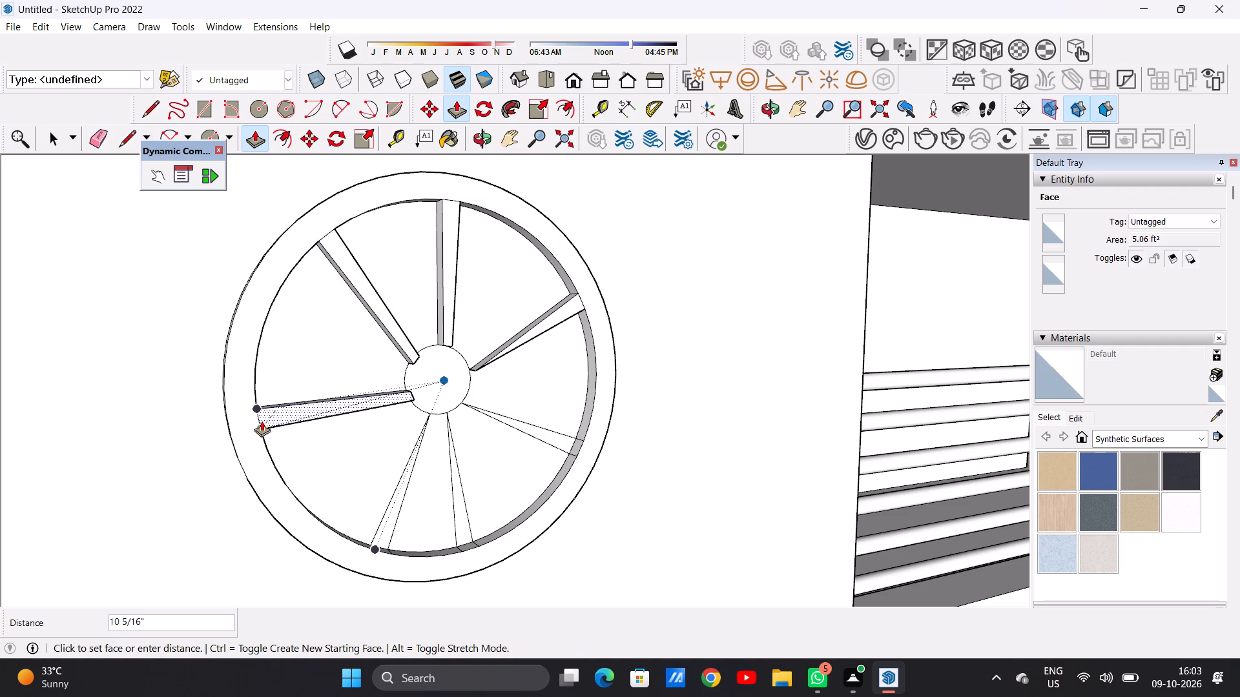
{"action": "left_click", "coordinate": [262, 412]}
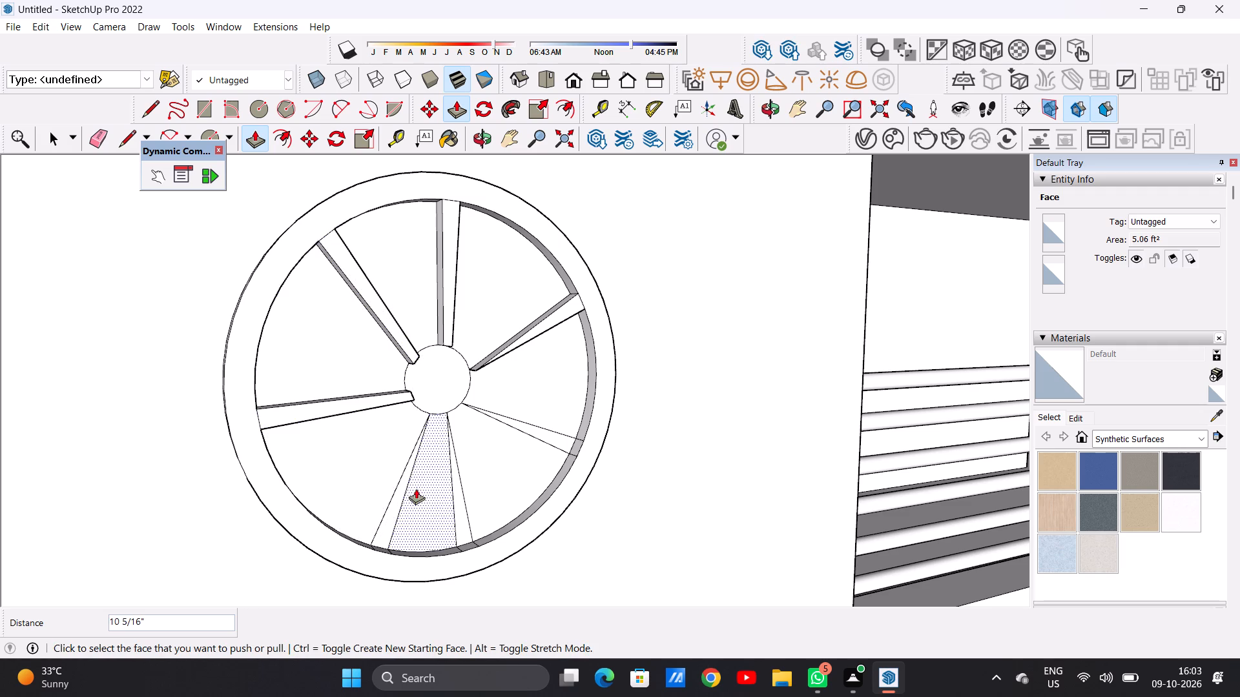
{"action": "left_click", "coordinate": [392, 498]}
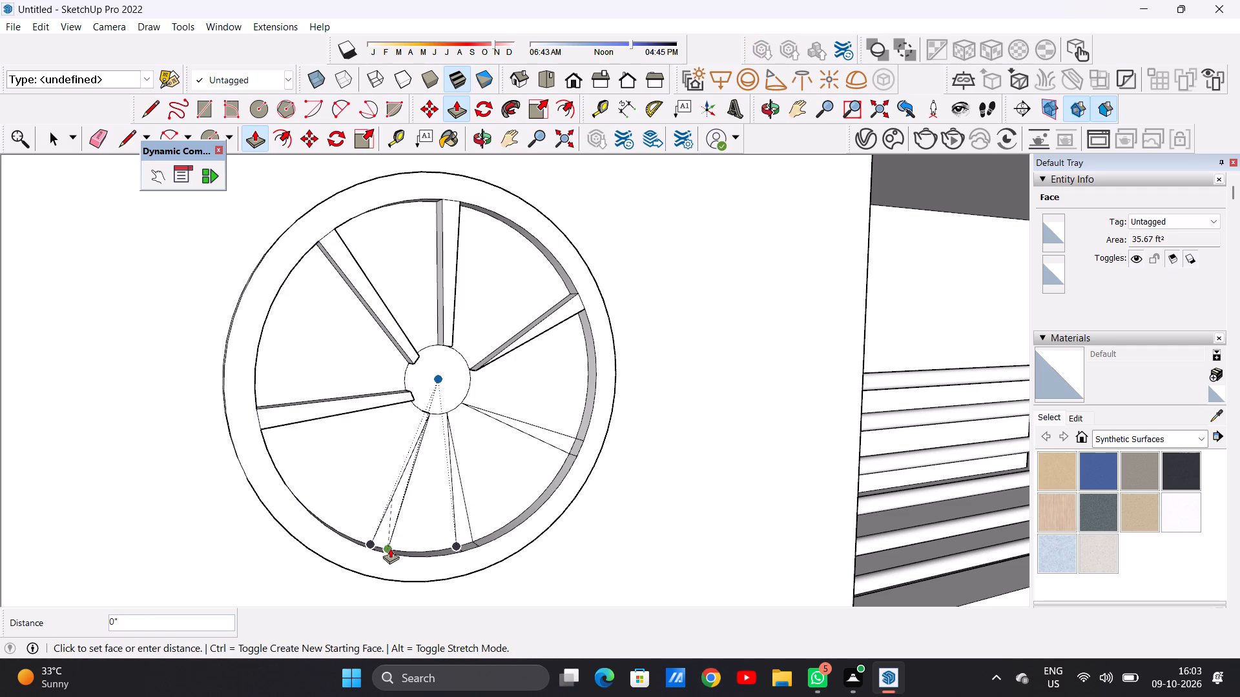
{"action": "key", "text": "space"}
Push/Pull the lower-left spoke outward by 10 5/16", level with the ring's front face.
{"action": "middle_click_drag", "start_coordinate": [438, 494], "coordinate": [316, 509]}
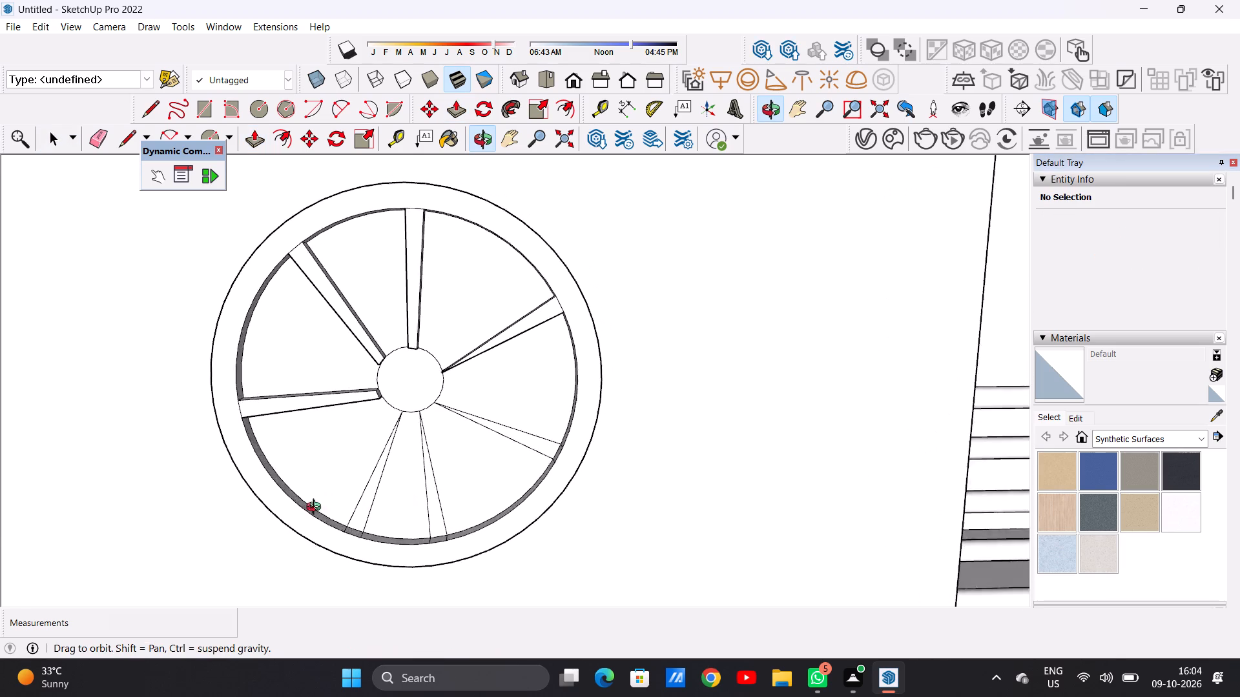
{"action": "middle_click_drag", "start_coordinate": [316, 509], "coordinate": [259, 519]}
{"action": "scroll", "coordinate": [365, 502], "scroll_direction": "up", "scroll_amount": 6}
{"action": "key", "text": "p"}
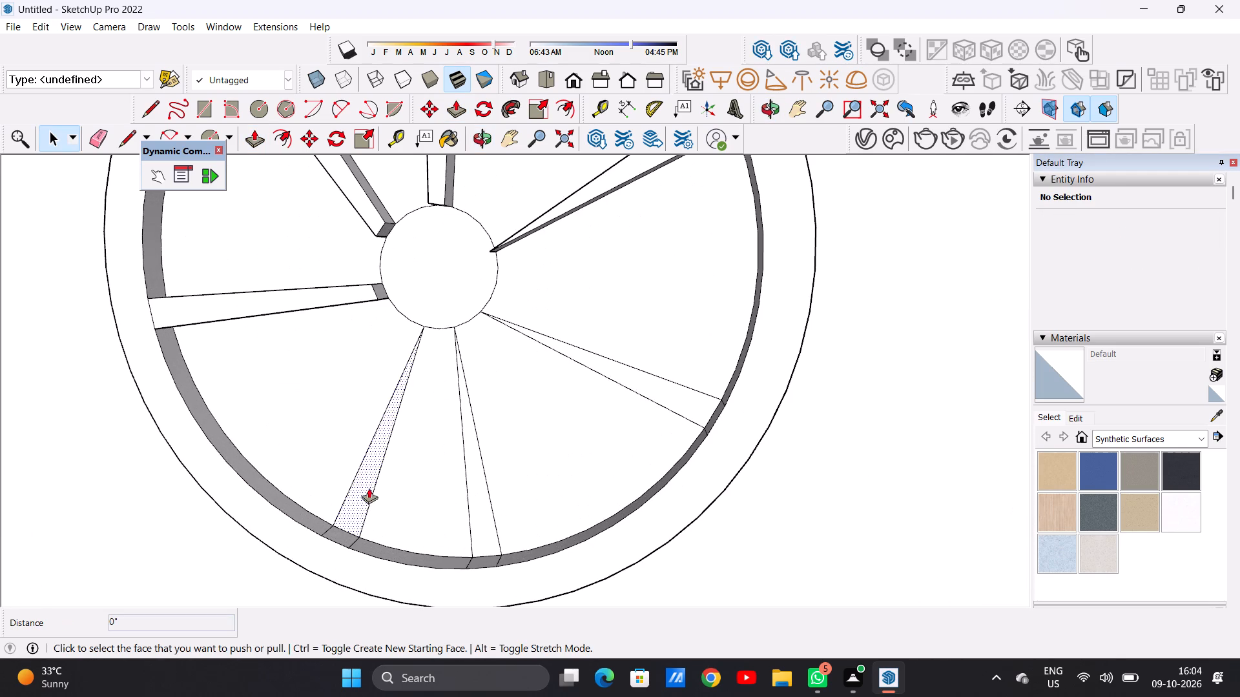
{"action": "left_click", "coordinate": [352, 496]}
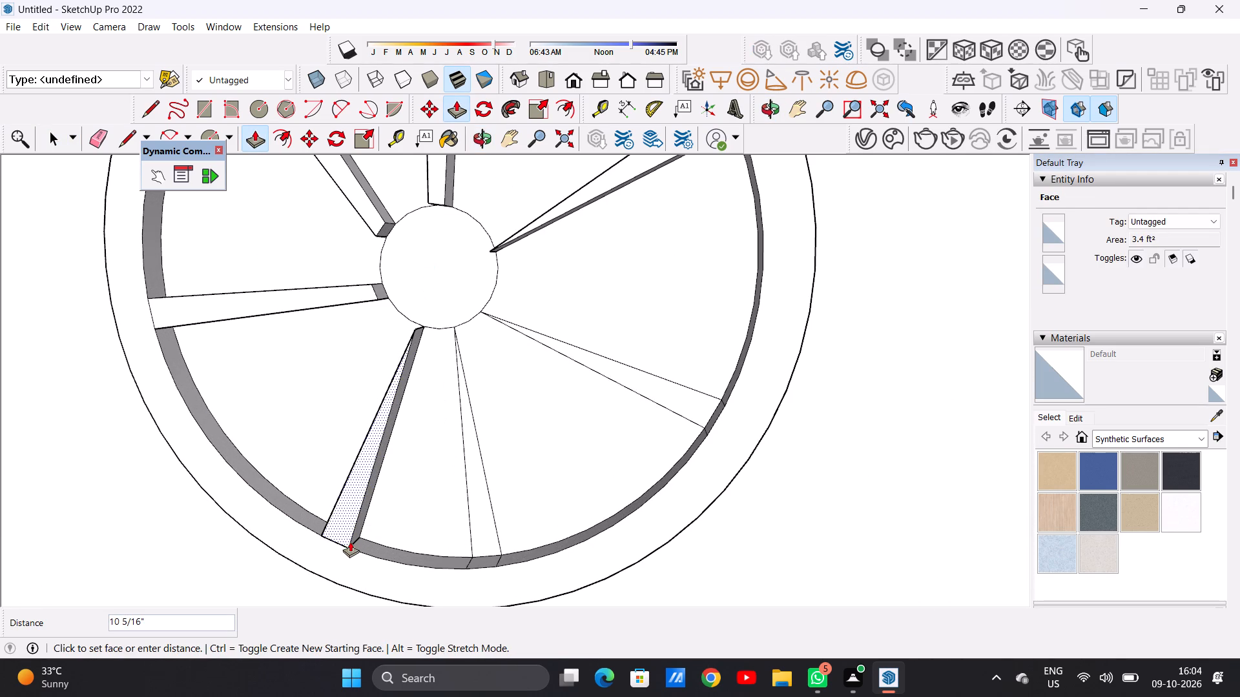
{"action": "left_click", "coordinate": [350, 541]}
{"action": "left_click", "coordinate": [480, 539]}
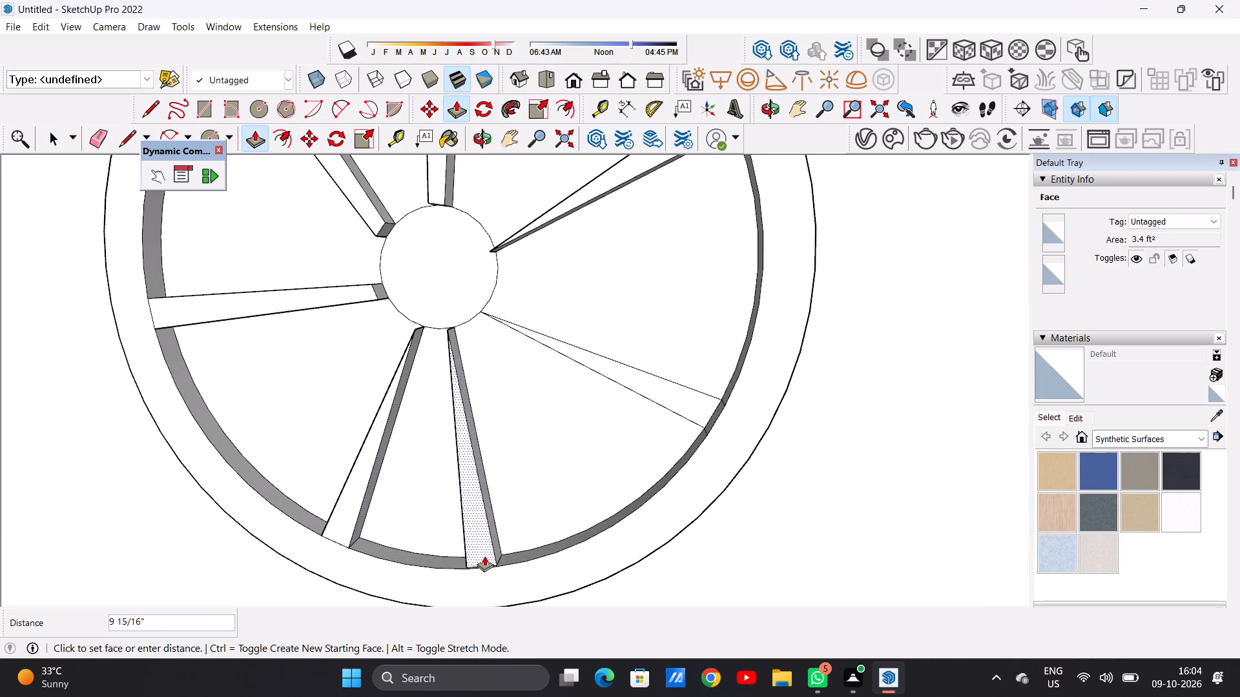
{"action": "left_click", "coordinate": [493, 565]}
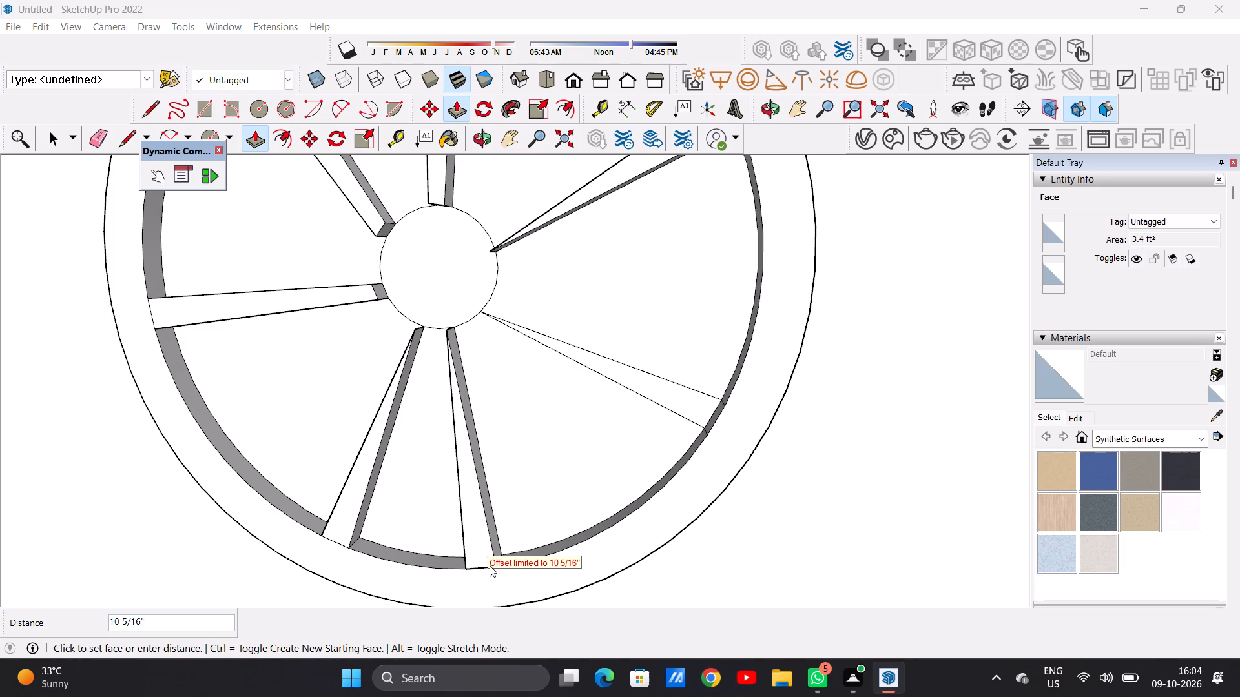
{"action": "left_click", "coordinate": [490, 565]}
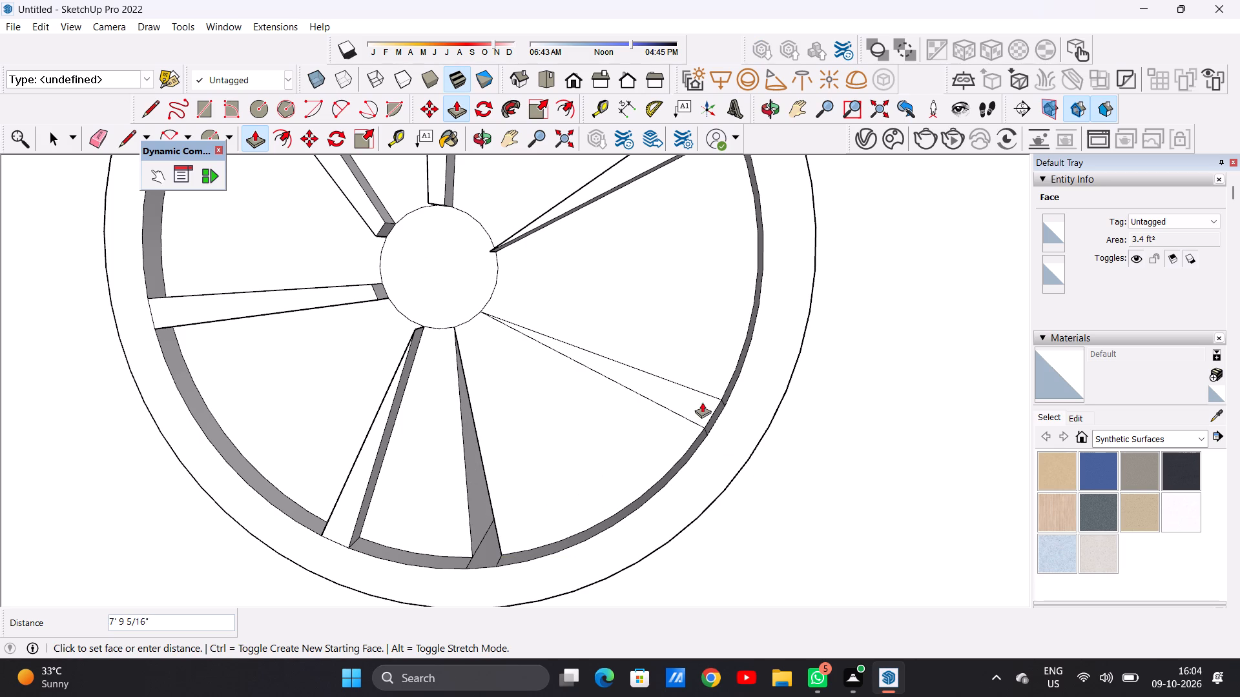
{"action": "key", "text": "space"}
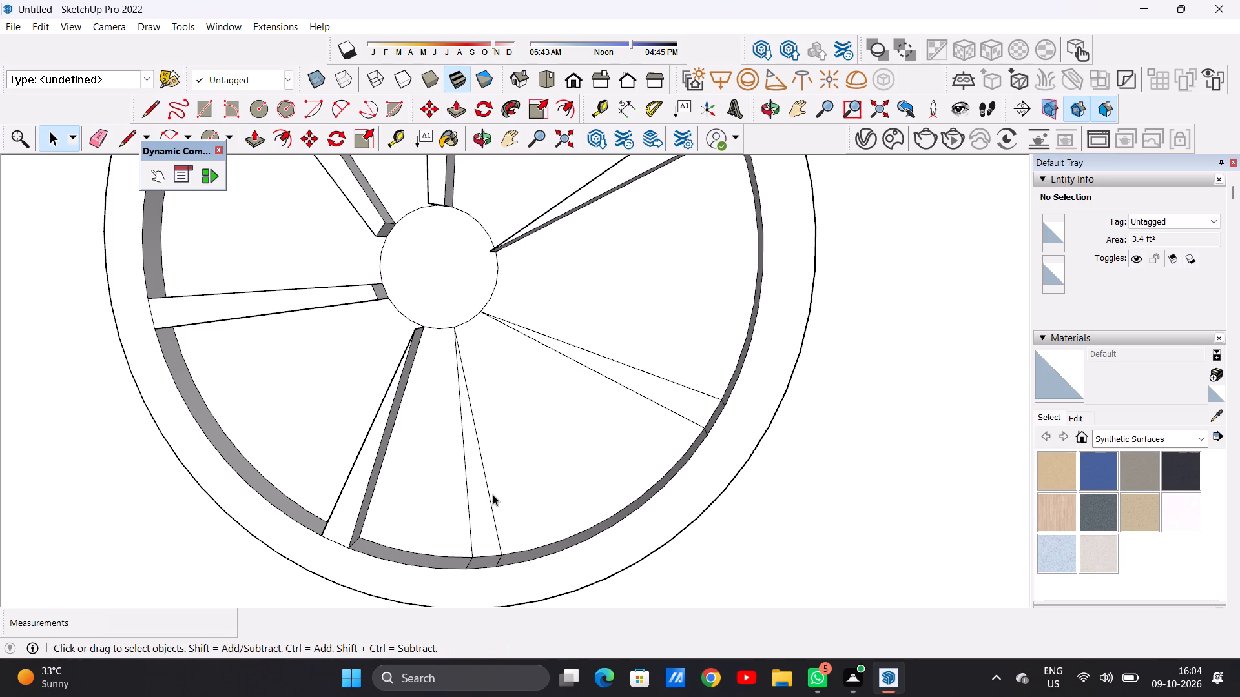
Push/Pull the bottom and lower-right spokes outward by 10 5/16", level with the ring's front face.
{"action": "key", "text": "p"}
{"action": "left_click", "coordinate": [484, 512]}
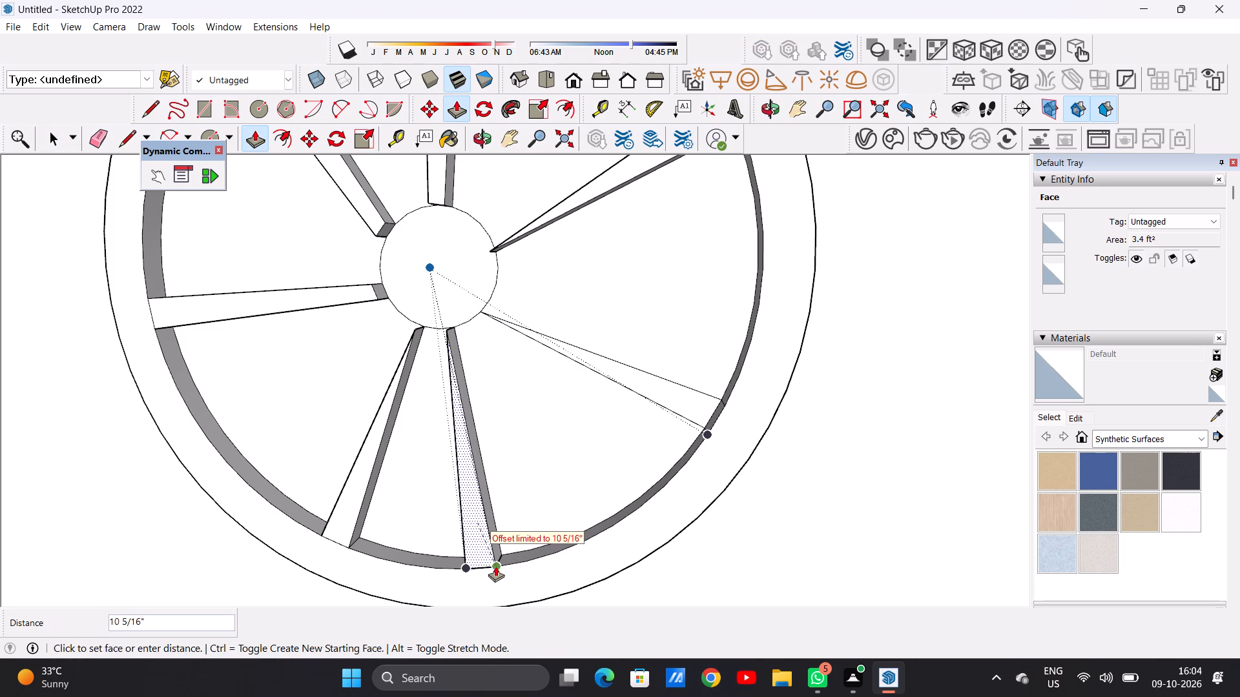
{"action": "left_click", "coordinate": [495, 566]}
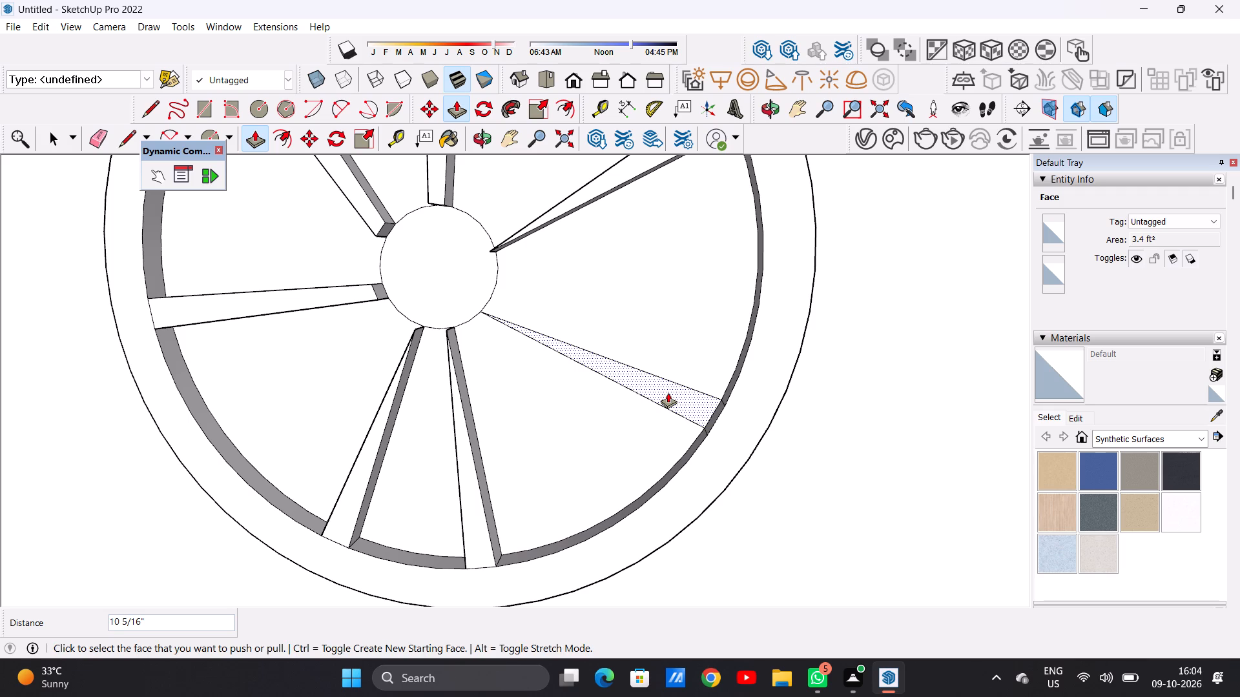
{"action": "left_click", "coordinate": [668, 392]}
{"action": "left_click", "coordinate": [709, 430]}
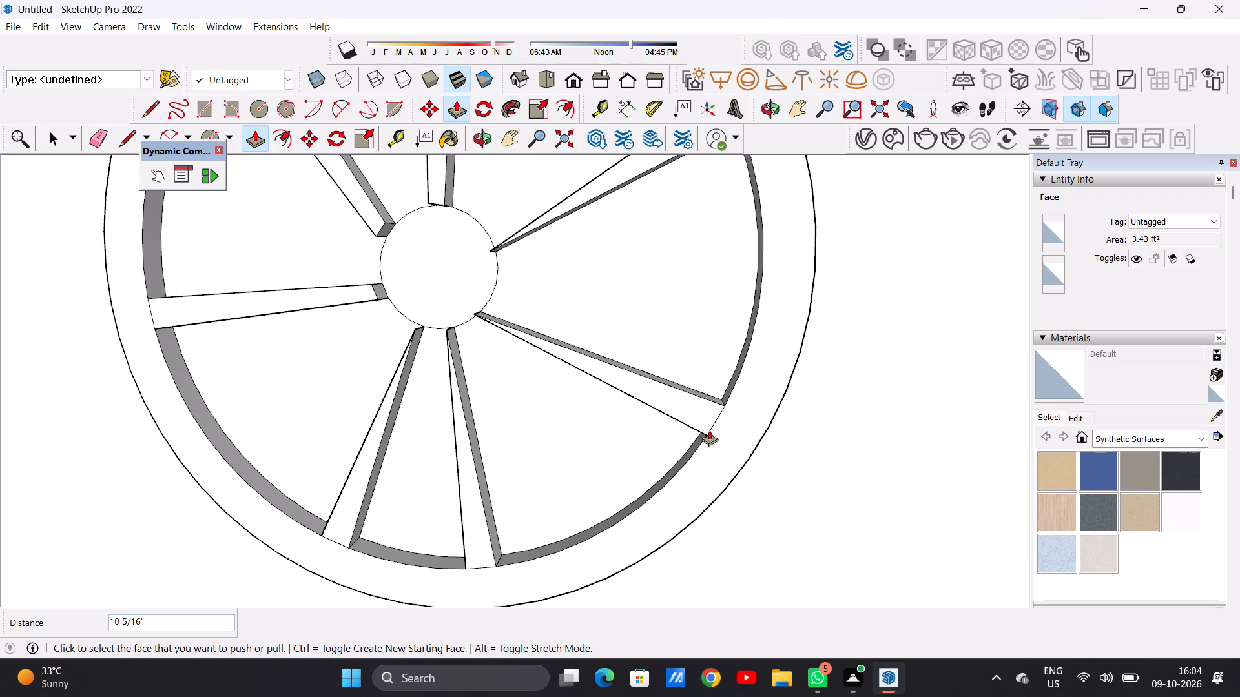
{"action": "key", "text": "space"}
Push/Pull the circular centre hub outward by 10 5/16", level with the spokes.
{"action": "scroll", "coordinate": [607, 400], "scroll_direction": "down", "scroll_amount": 10}
{"action": "scroll", "coordinate": [622, 294], "scroll_direction": "up", "scroll_amount": 12}
{"action": "middle_click_drag", "start_coordinate": [550, 330], "coordinate": [545, 344]}
{"action": "scroll", "coordinate": [584, 334], "scroll_direction": "down", "scroll_amount": 4}
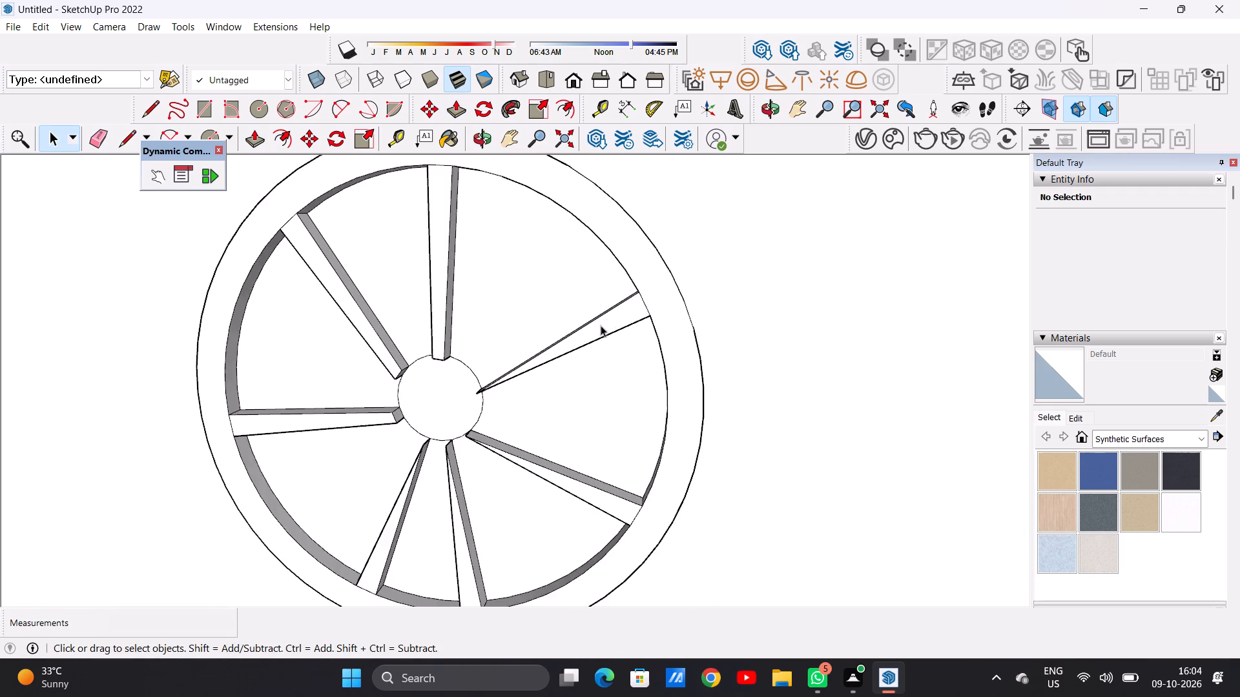
{"action": "scroll", "coordinate": [601, 325], "scroll_direction": "down", "scroll_amount": 5}
{"action": "scroll", "coordinate": [473, 399], "scroll_direction": "up", "scroll_amount": 6}
{"action": "key", "text": "p"}
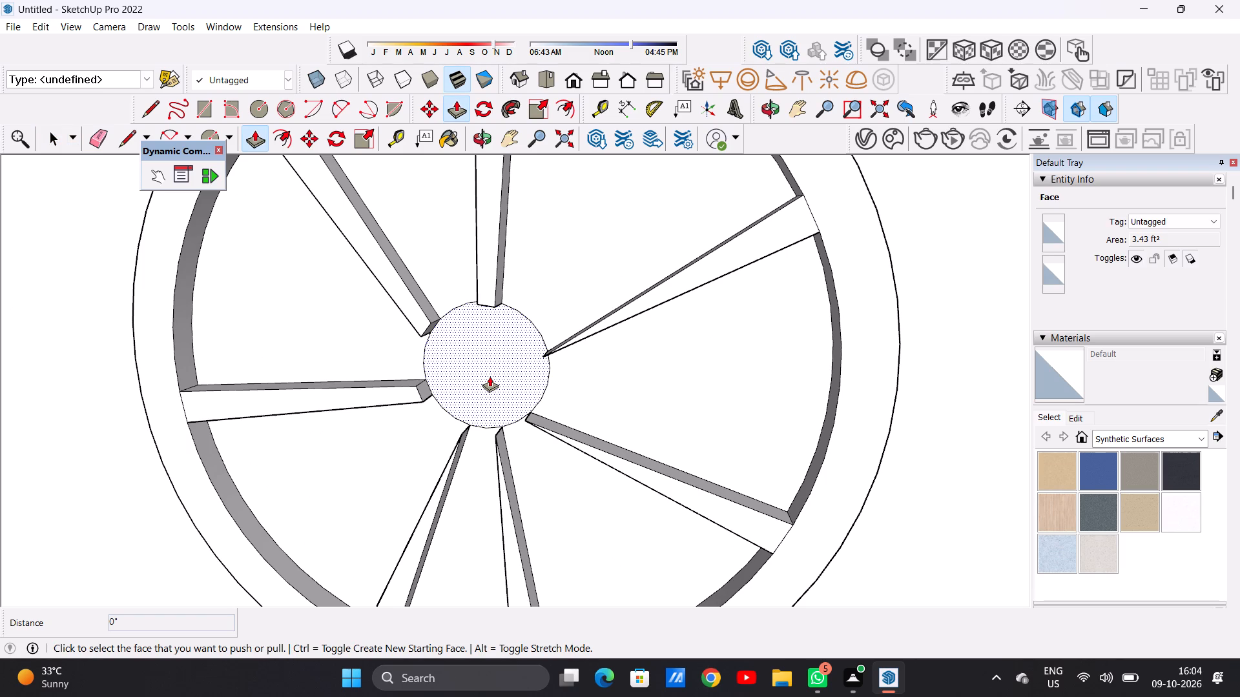
{"action": "left_click", "coordinate": [490, 376]}
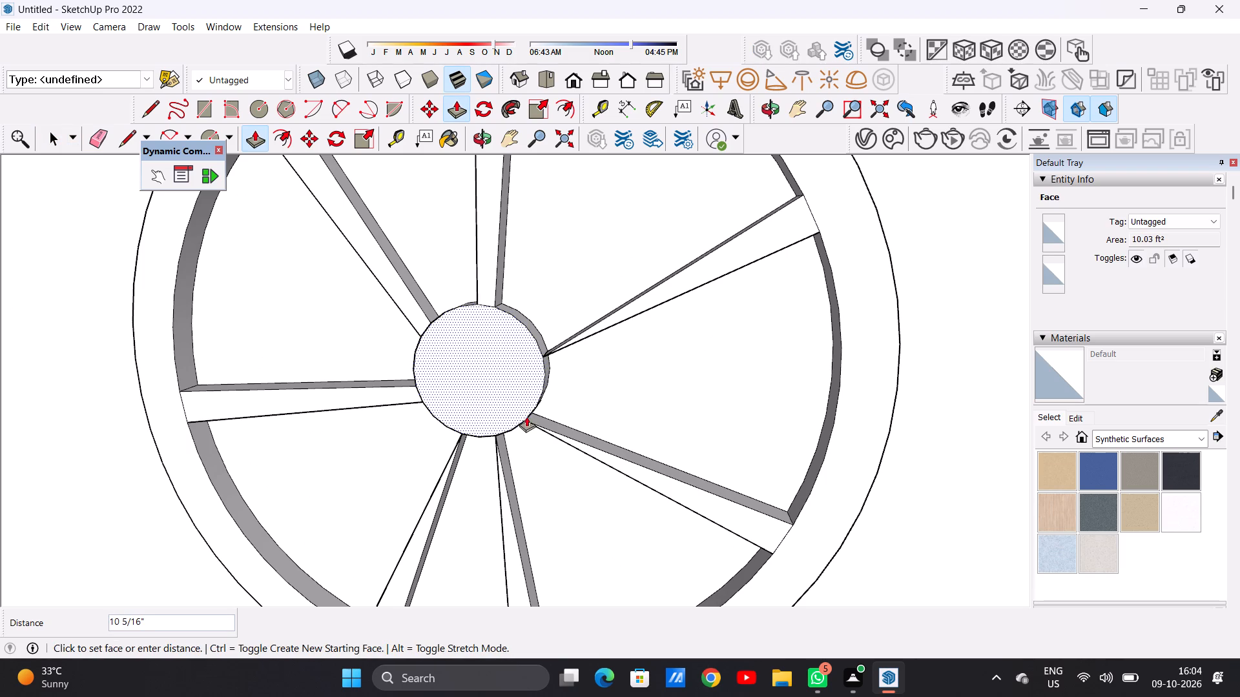
{"action": "left_click", "coordinate": [530, 422]}
{"action": "key", "text": "space"}
{"action": "scroll", "coordinate": [541, 431], "scroll_direction": "down", "scroll_amount": 4}
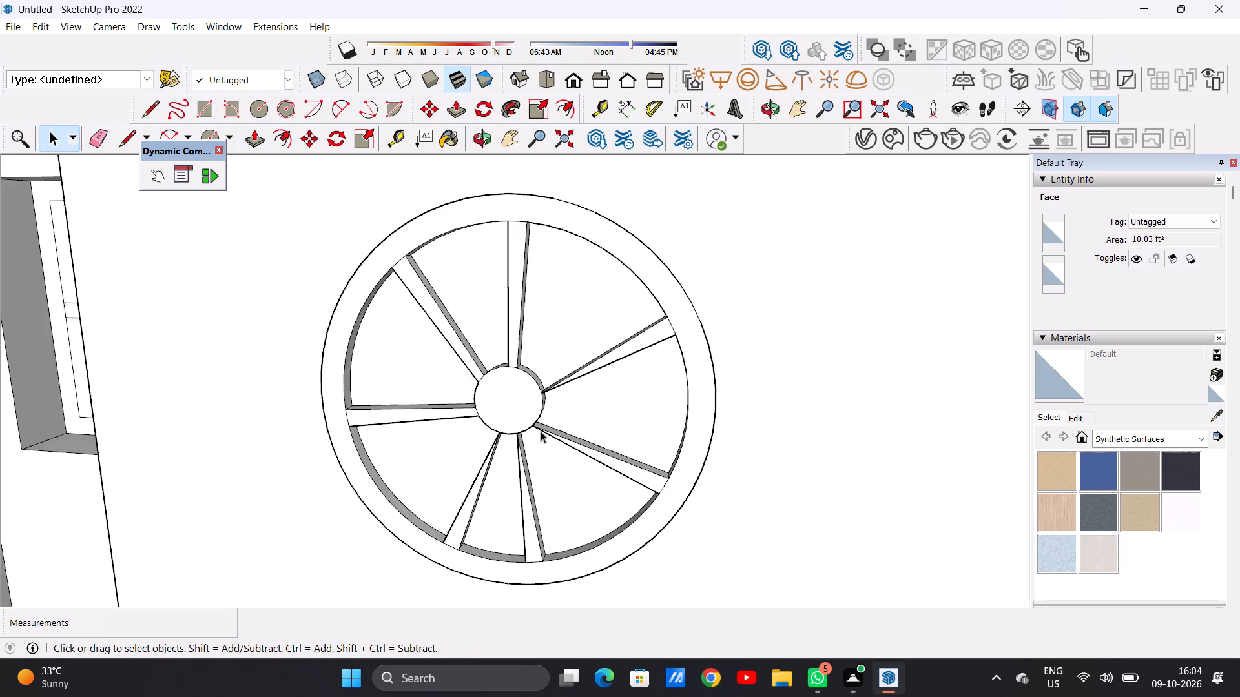
Examine the finished wheel feature on the front facade from several distances and angles.
{"action": "scroll", "coordinate": [541, 431], "scroll_direction": "down", "scroll_amount": 17}
{"action": "middle_click_drag", "start_coordinate": [550, 441], "coordinate": [553, 387]}
{"action": "scroll", "coordinate": [535, 421], "scroll_direction": "down", "scroll_amount": 4}
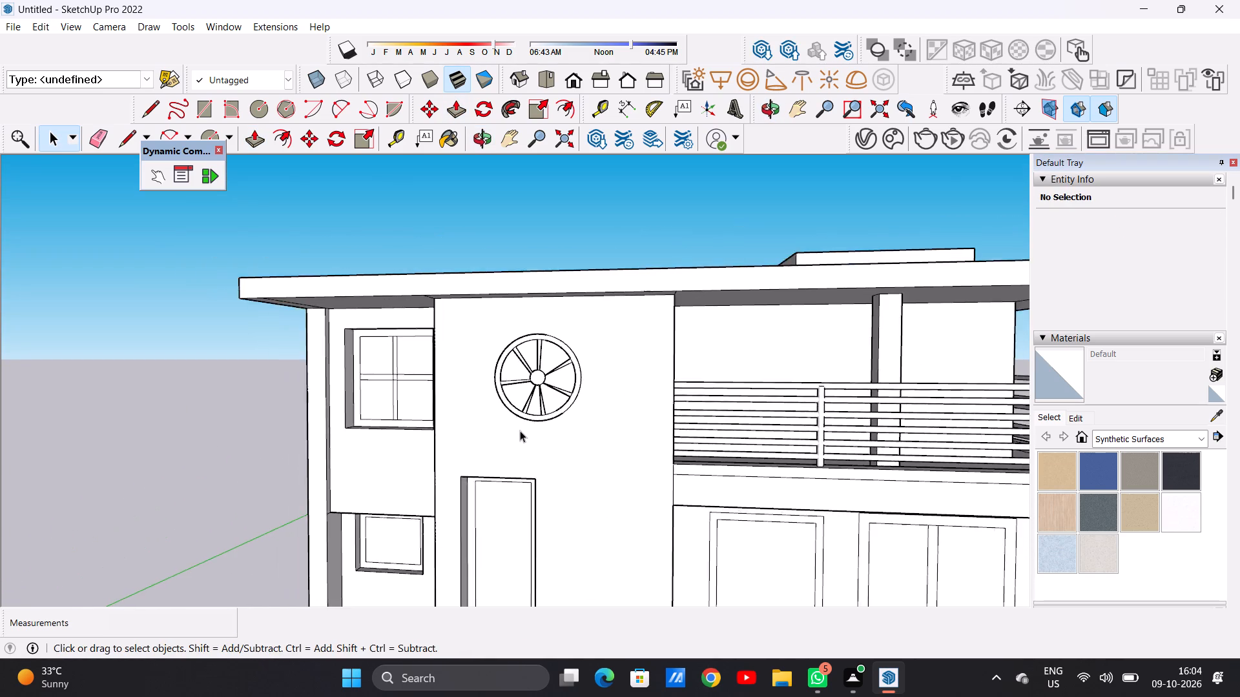
{"action": "scroll", "coordinate": [520, 430], "scroll_direction": "down", "scroll_amount": 14}
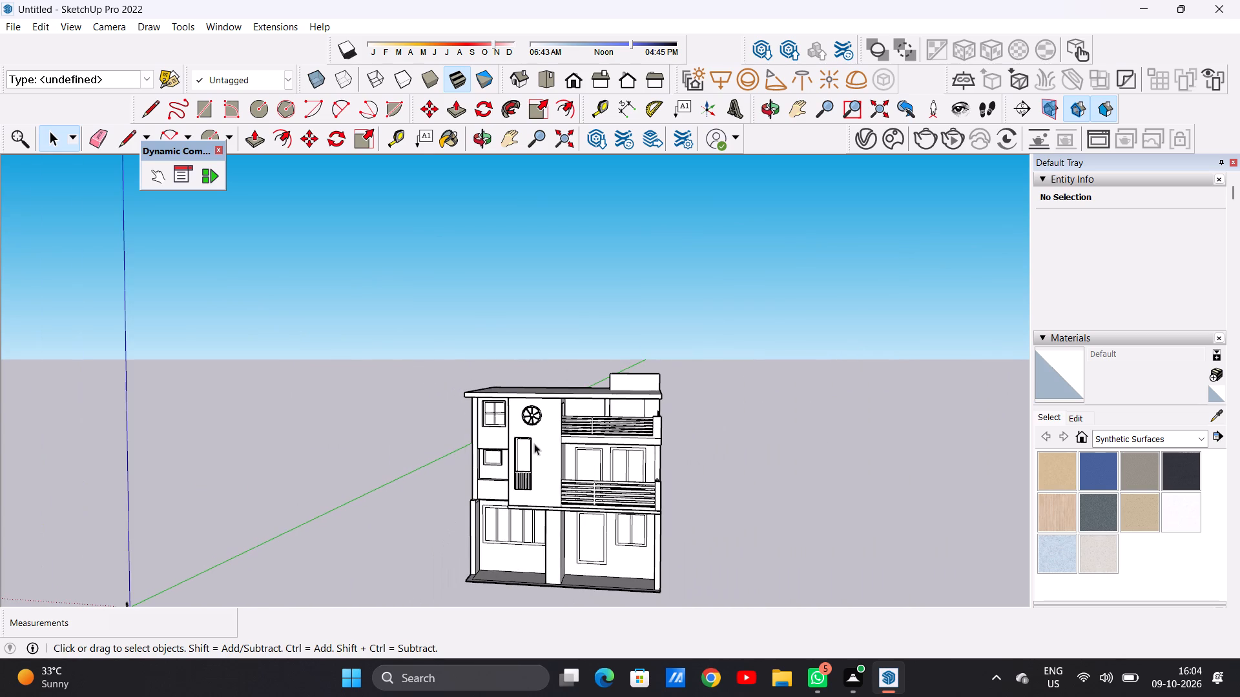
{"action": "scroll", "coordinate": [563, 460], "scroll_direction": "down", "scroll_amount": 4}
{"action": "scroll", "coordinate": [583, 516], "scroll_direction": "up", "scroll_amount": 7}
{"action": "scroll", "coordinate": [511, 328], "scroll_direction": "up", "scroll_amount": 7}
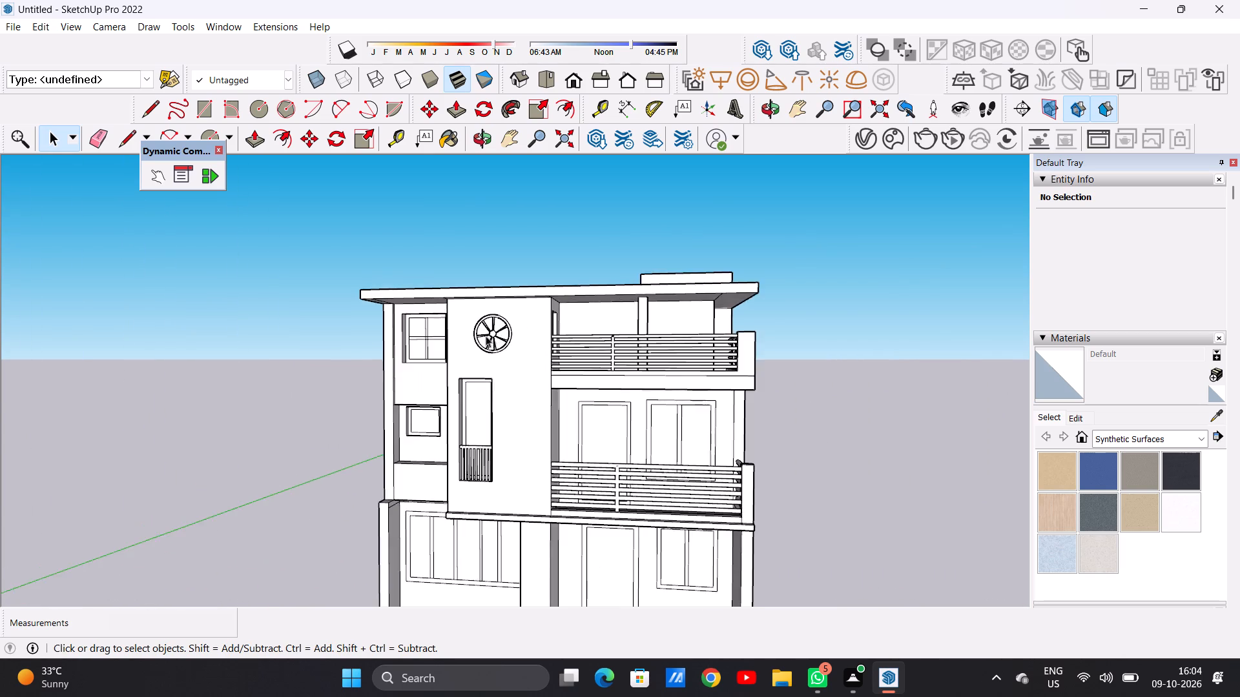
{"action": "scroll", "coordinate": [486, 336], "scroll_direction": "up", "scroll_amount": 11}
{"action": "scroll", "coordinate": [498, 342], "scroll_direction": "down", "scroll_amount": 1}
{"action": "scroll", "coordinate": [498, 342], "scroll_direction": "up", "scroll_amount": 2}
{"action": "middle_click_drag", "start_coordinate": [462, 347], "coordinate": [782, 383]}
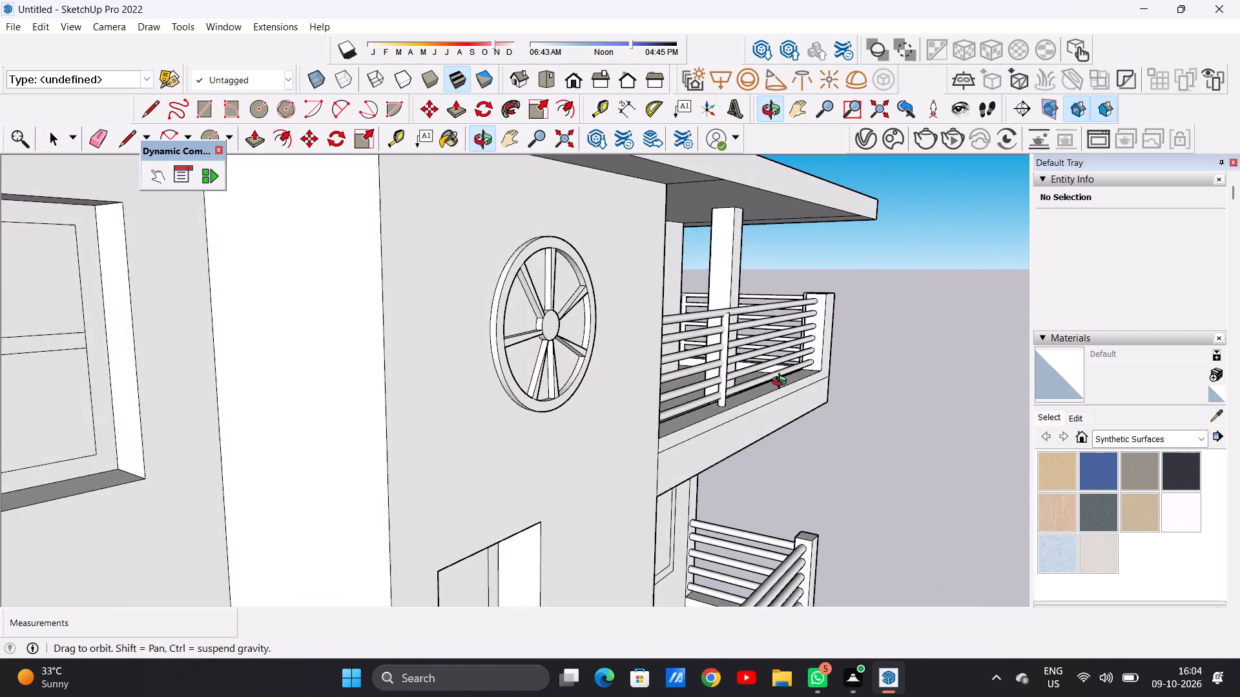
{"action": "middle_click_drag", "start_coordinate": [782, 383], "coordinate": [486, 392]}
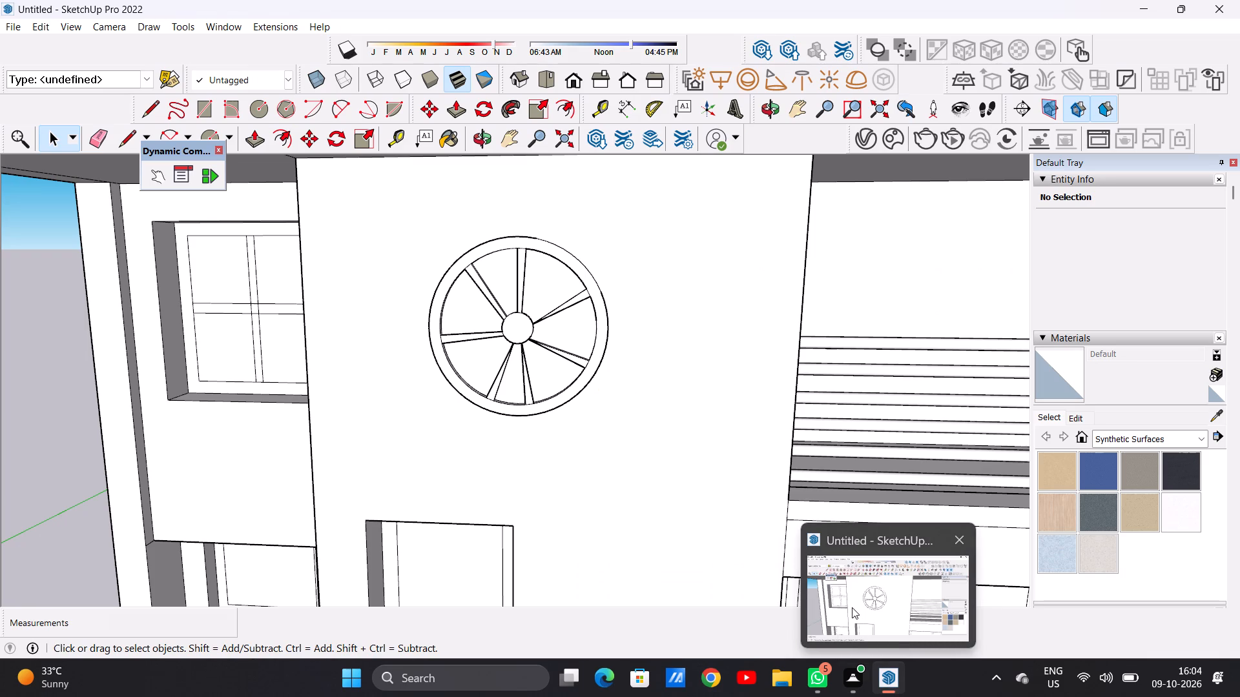
{"action": "left_click", "coordinate": [852, 607]}
Examine the whole house from the front and sides, including the balconies, ground floor and base.
{"action": "scroll", "coordinate": [428, 396], "scroll_direction": "down", "scroll_amount": 6}
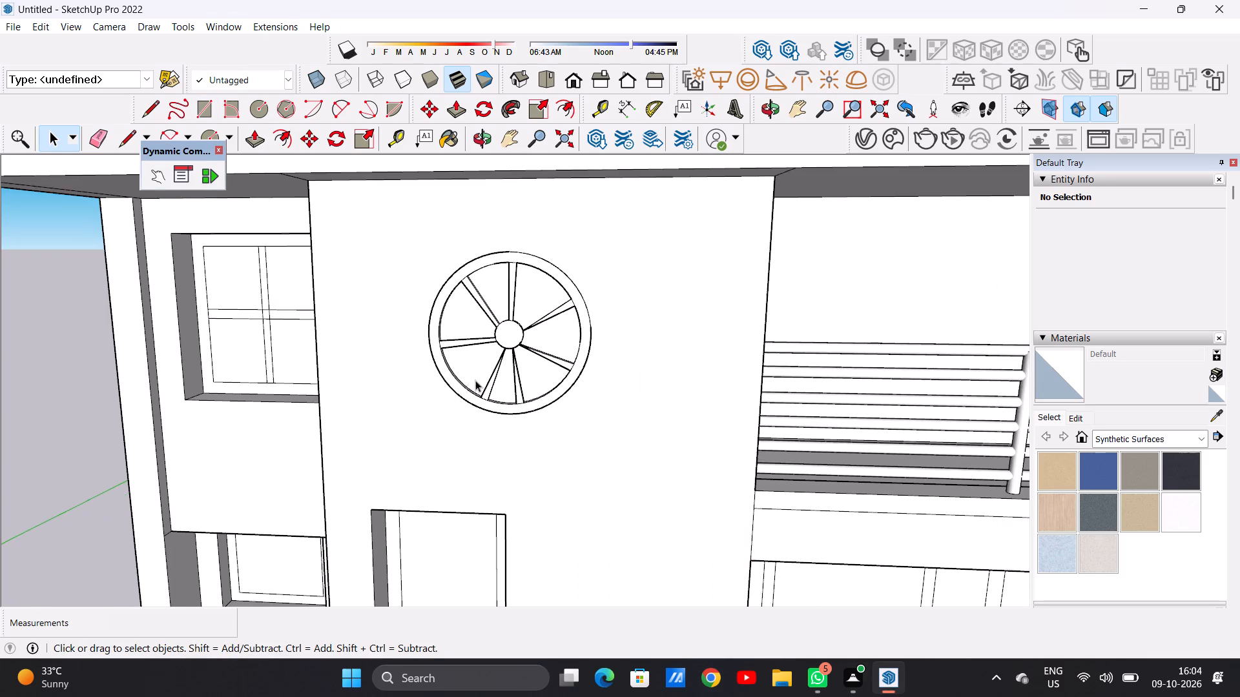
{"action": "scroll", "coordinate": [475, 380], "scroll_direction": "down", "scroll_amount": 10}
{"action": "scroll", "coordinate": [546, 343], "scroll_direction": "down", "scroll_amount": 13}
{"action": "scroll", "coordinate": [539, 399], "scroll_direction": "up", "scroll_amount": 4}
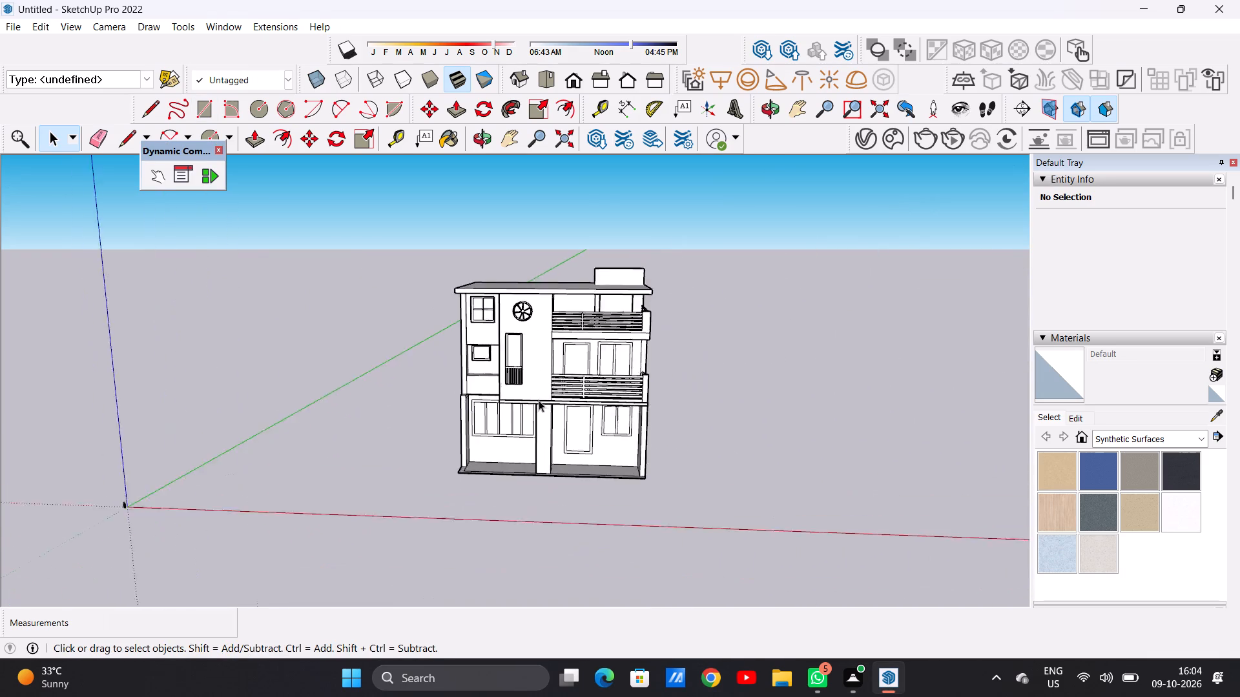
{"action": "scroll", "coordinate": [539, 400], "scroll_direction": "up", "scroll_amount": 2}
{"action": "middle_click_drag", "start_coordinate": [620, 339], "coordinate": [776, 345]}
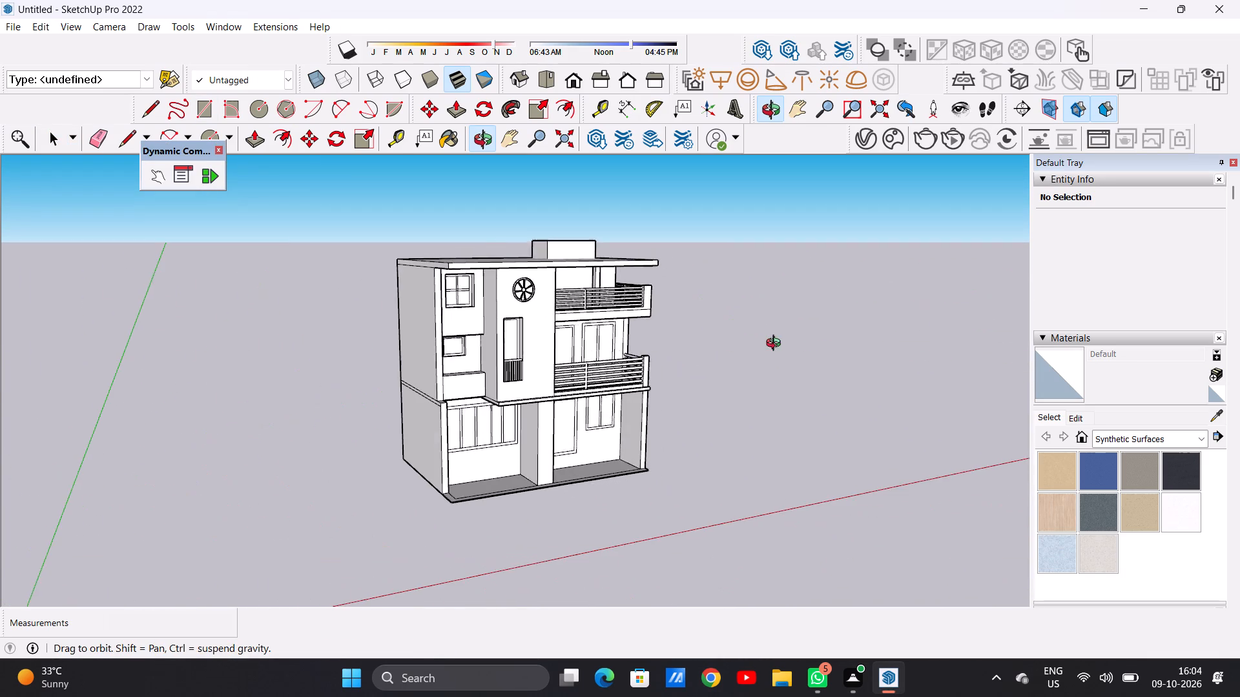
{"action": "middle_click_drag", "start_coordinate": [776, 345], "coordinate": [776, 345]}
{"action": "middle_click_drag", "start_coordinate": [389, 348], "coordinate": [280, 355]}
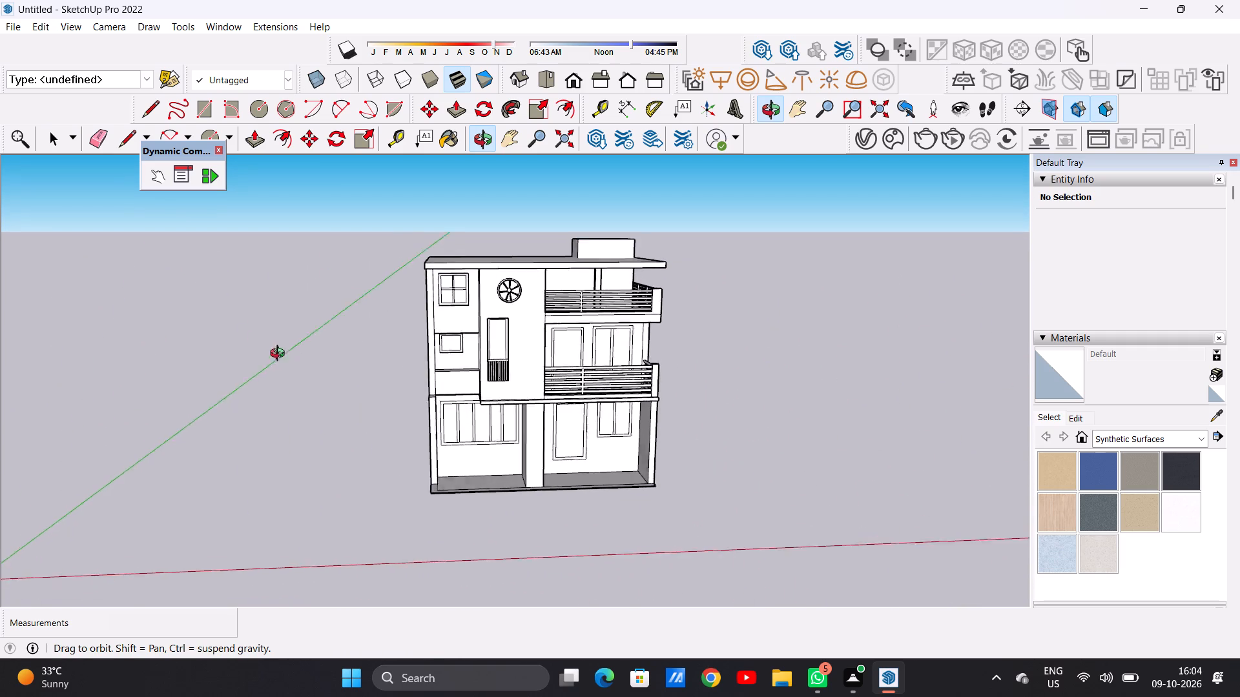
{"action": "middle_click_drag", "start_coordinate": [280, 355], "coordinate": [260, 361]}
{"action": "scroll", "coordinate": [260, 361], "scroll_direction": "up", "scroll_amount": 2}
{"action": "scroll", "coordinate": [510, 376], "scroll_direction": "down", "scroll_amount": 6}
{"action": "middle_click_drag", "start_coordinate": [546, 436], "coordinate": [551, 510]}
{"action": "scroll", "coordinate": [565, 484], "scroll_direction": "up", "scroll_amount": 7}
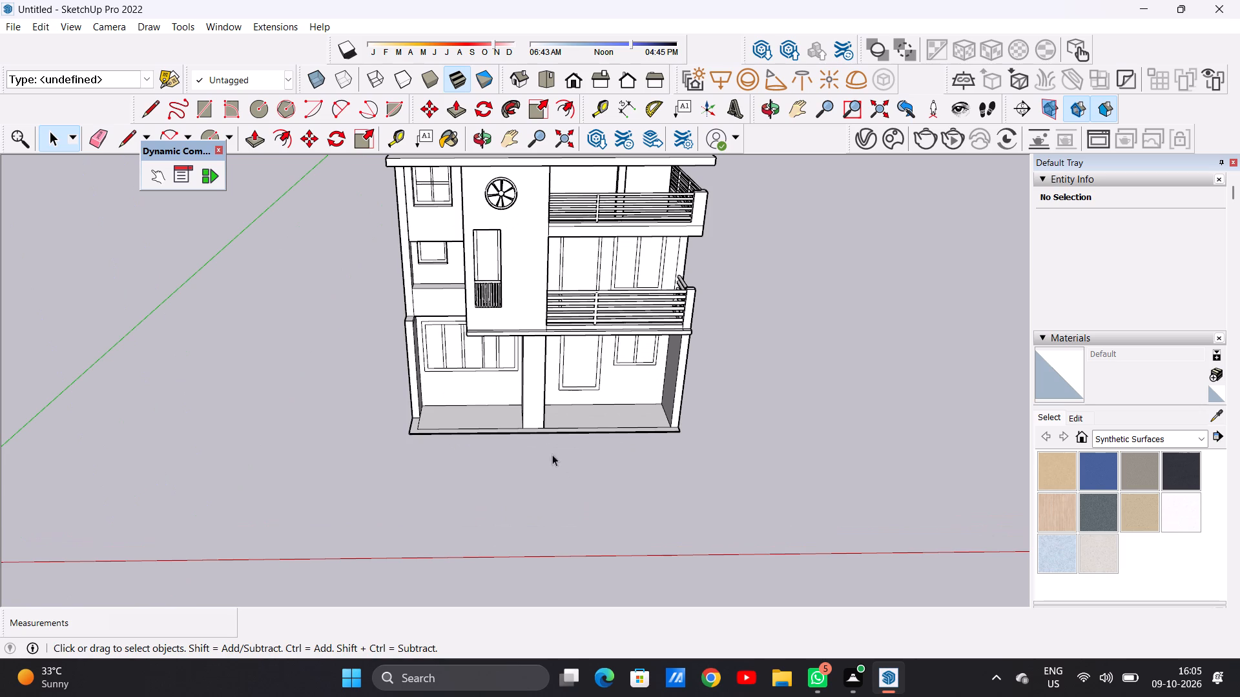
{"action": "scroll", "coordinate": [569, 402], "scroll_direction": "down", "scroll_amount": 11}
{"action": "middle_click_drag", "start_coordinate": [580, 332], "coordinate": [550, 445]}
{"action": "scroll", "coordinate": [570, 347], "scroll_direction": "up", "scroll_amount": 1}
{"action": "scroll", "coordinate": [570, 347], "scroll_direction": "down", "scroll_amount": 1}
{"action": "scroll", "coordinate": [570, 347], "scroll_direction": "up", "scroll_amount": 3}
In top view, draw a ground rectangle around the house, about 313' 7" by 234' 8", extending beyond its front and both sides.
{"action": "left_click", "coordinate": [537, 76]}
{"action": "scroll", "coordinate": [744, 381], "scroll_direction": "up", "scroll_amount": 3}
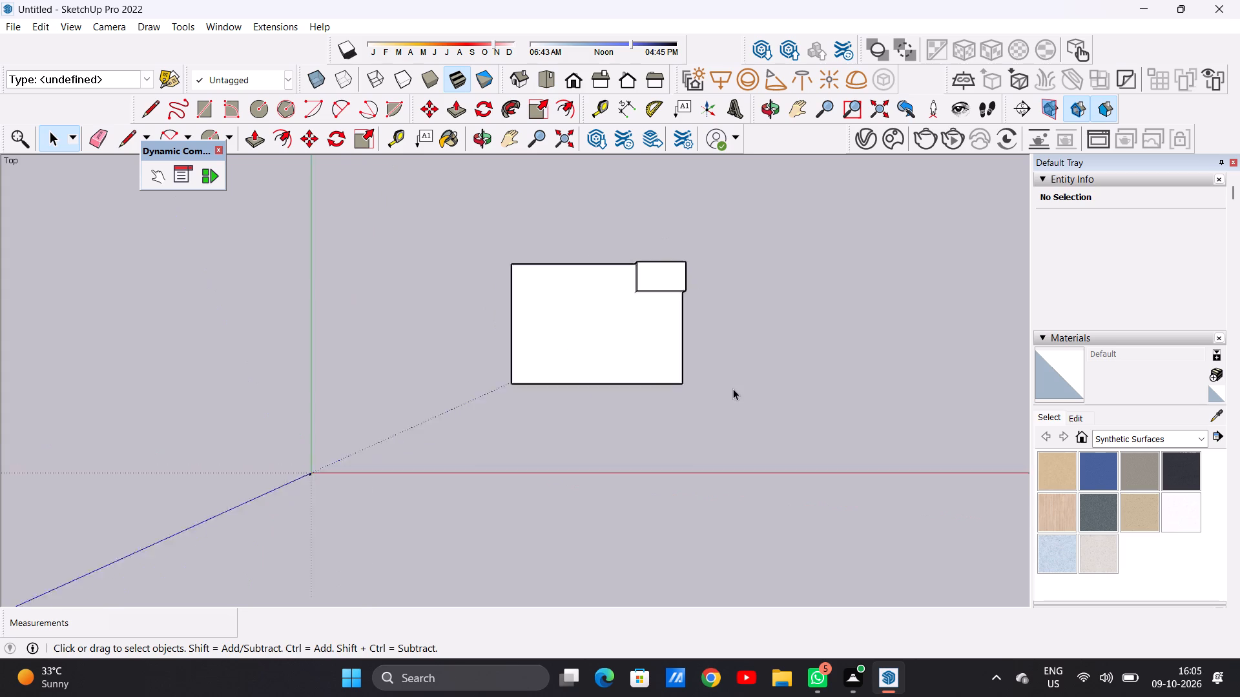
{"action": "scroll", "coordinate": [733, 389], "scroll_direction": "up", "scroll_amount": 2}
{"action": "scroll", "coordinate": [578, 363], "scroll_direction": "down", "scroll_amount": 3}
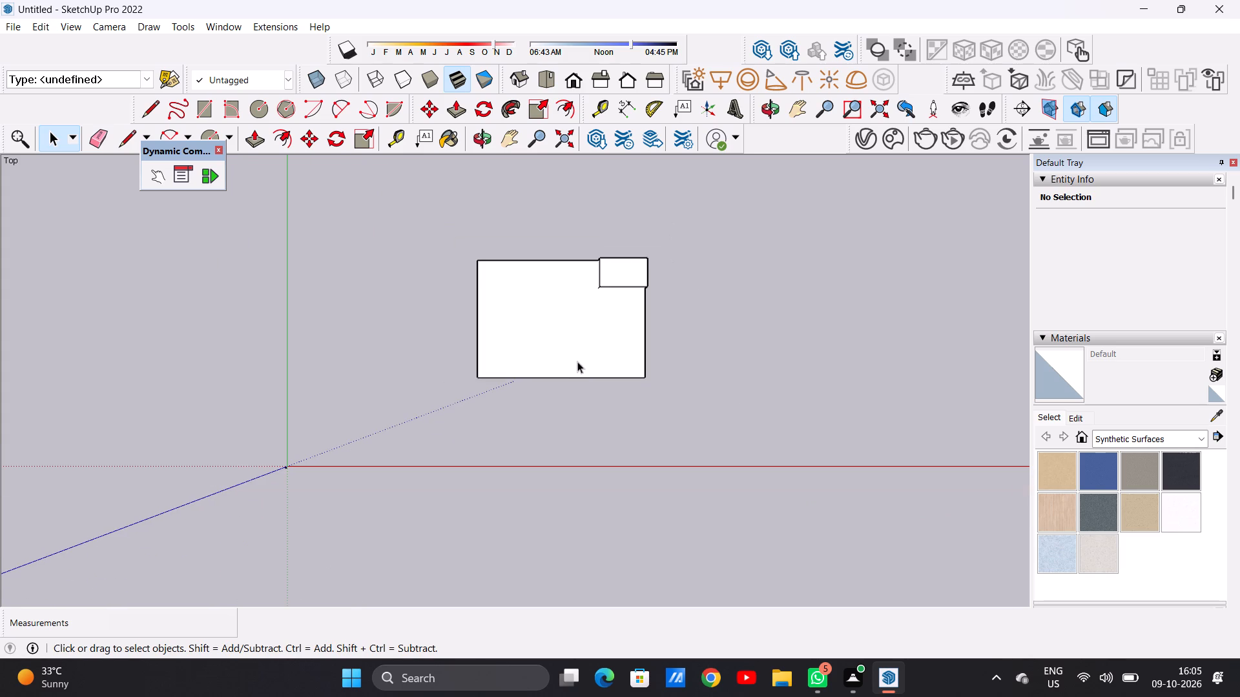
{"action": "key", "text": "r"}
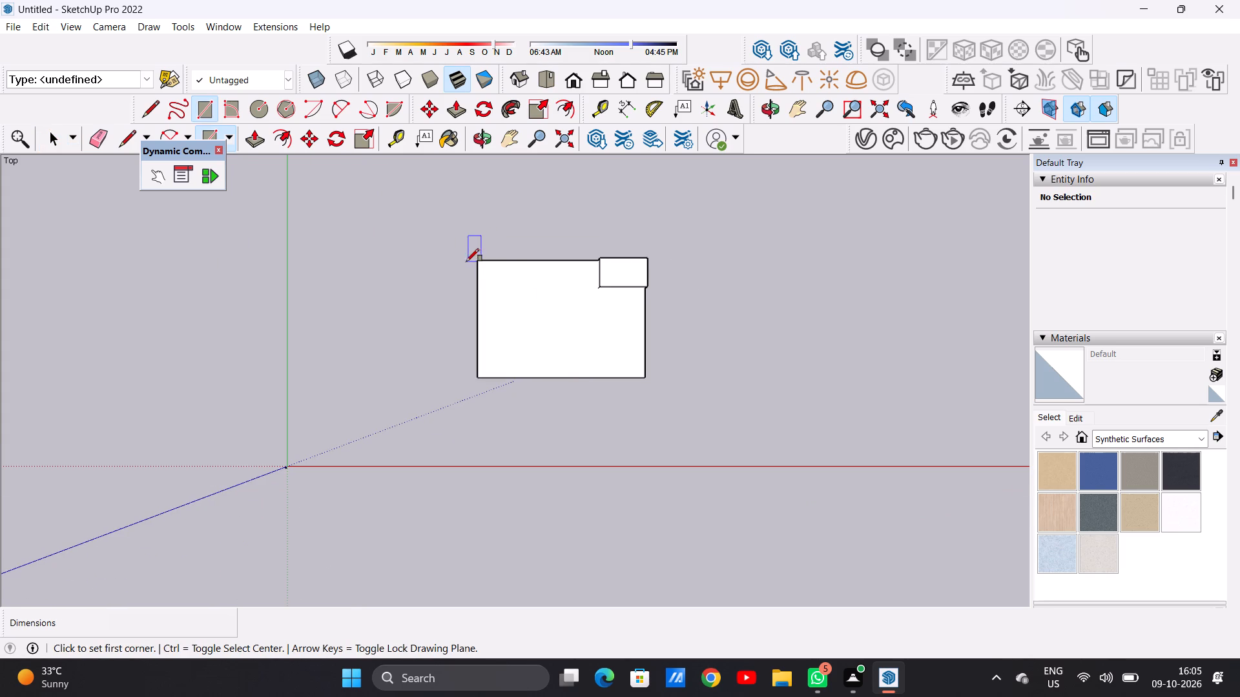
{"action": "left_click", "coordinate": [459, 263]}
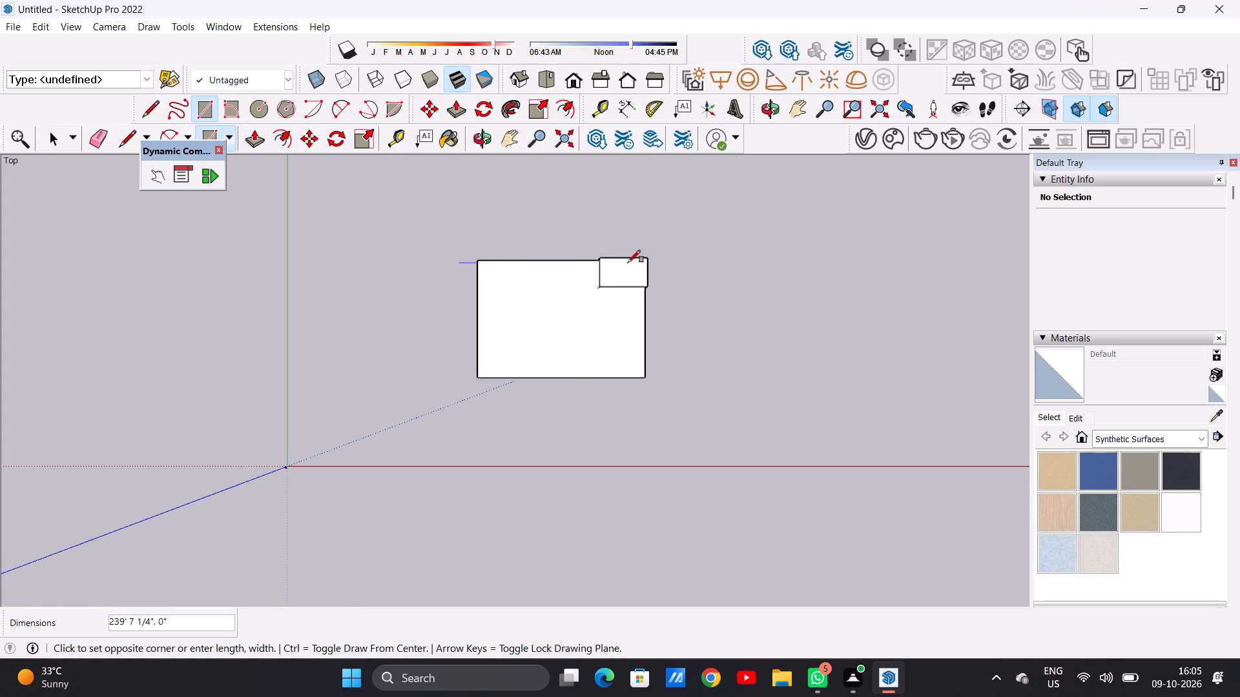
{"action": "left_click", "coordinate": [664, 416]}
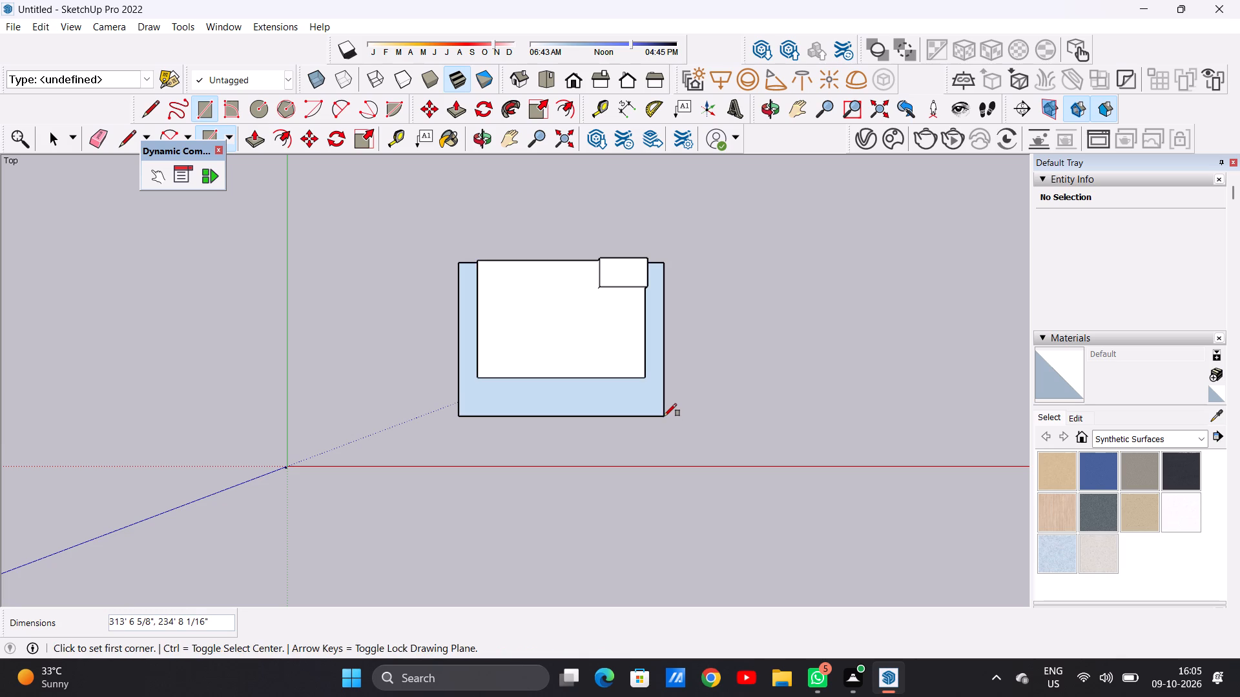
{"action": "key", "text": "space"}
Offset the ground rectangle's outline inward by about 10' 9" to form a border strip around the plot.
{"action": "middle_click_drag", "start_coordinate": [614, 478], "coordinate": [593, 272]}
{"action": "scroll", "coordinate": [611, 435], "scroll_direction": "up", "scroll_amount": 5}
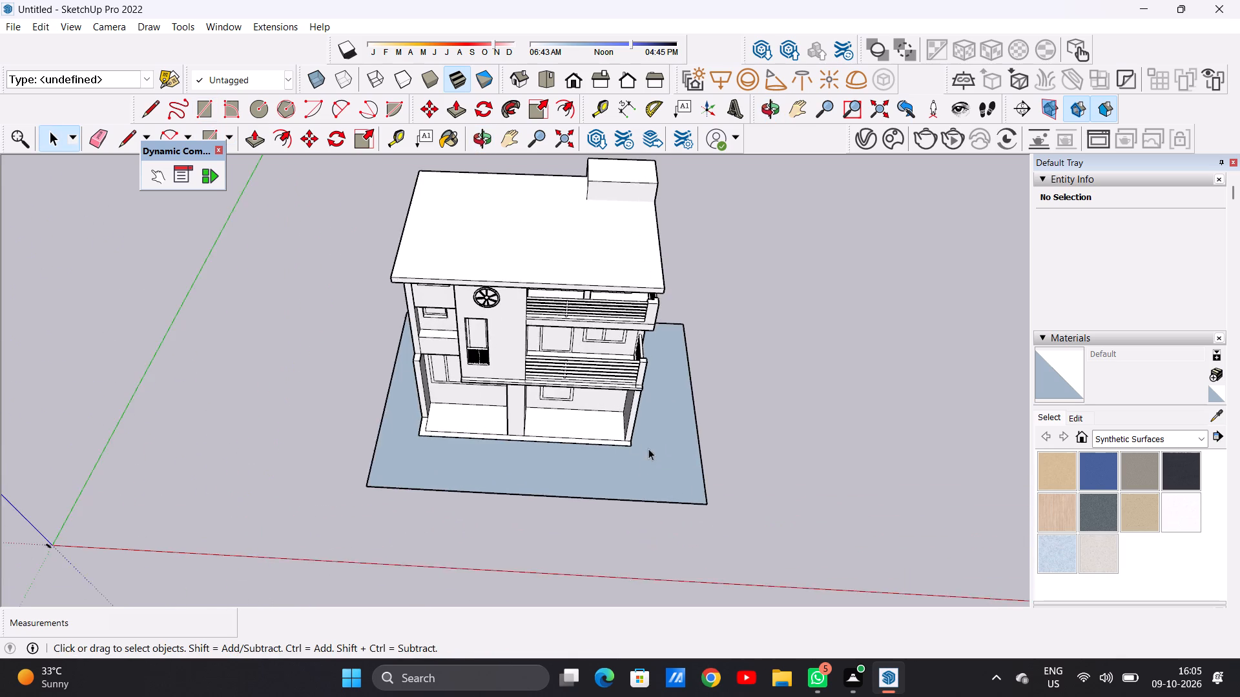
{"action": "middle_click_drag", "start_coordinate": [644, 457], "coordinate": [709, 381]}
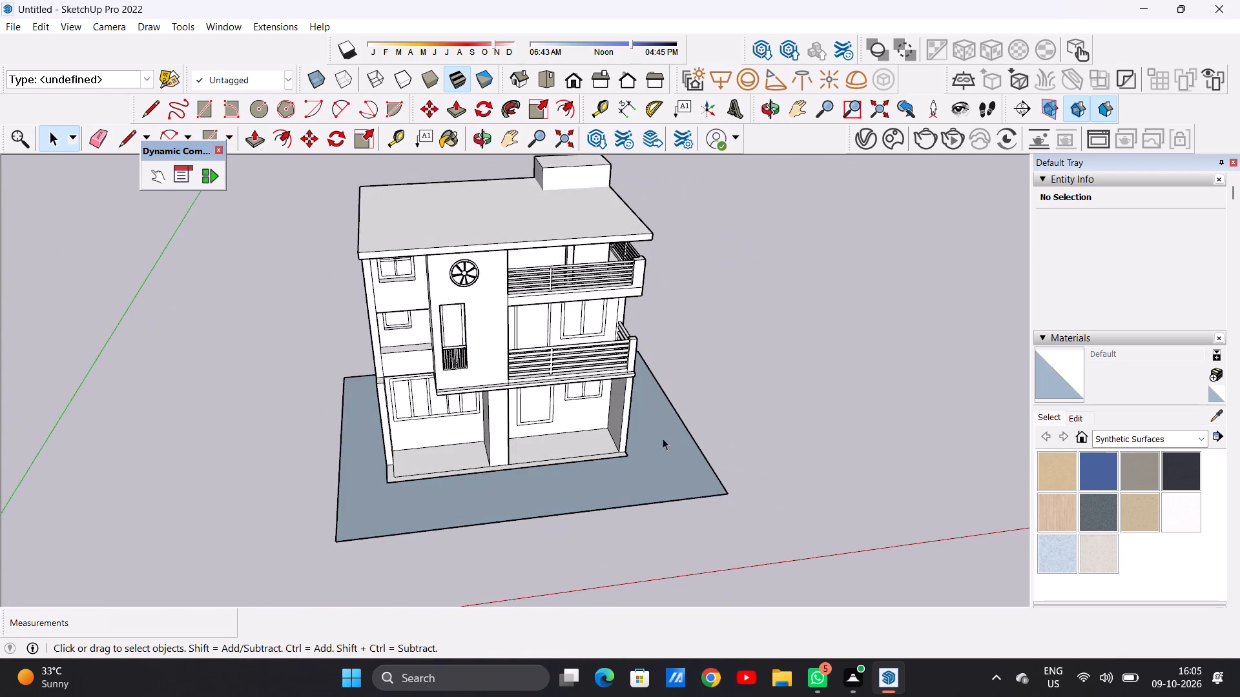
{"action": "scroll", "coordinate": [650, 451], "scroll_direction": "up", "scroll_amount": 6}
{"action": "scroll", "coordinate": [650, 439], "scroll_direction": "down", "scroll_amount": 11}
{"action": "middle_click_drag", "start_coordinate": [634, 443], "coordinate": [572, 489]}
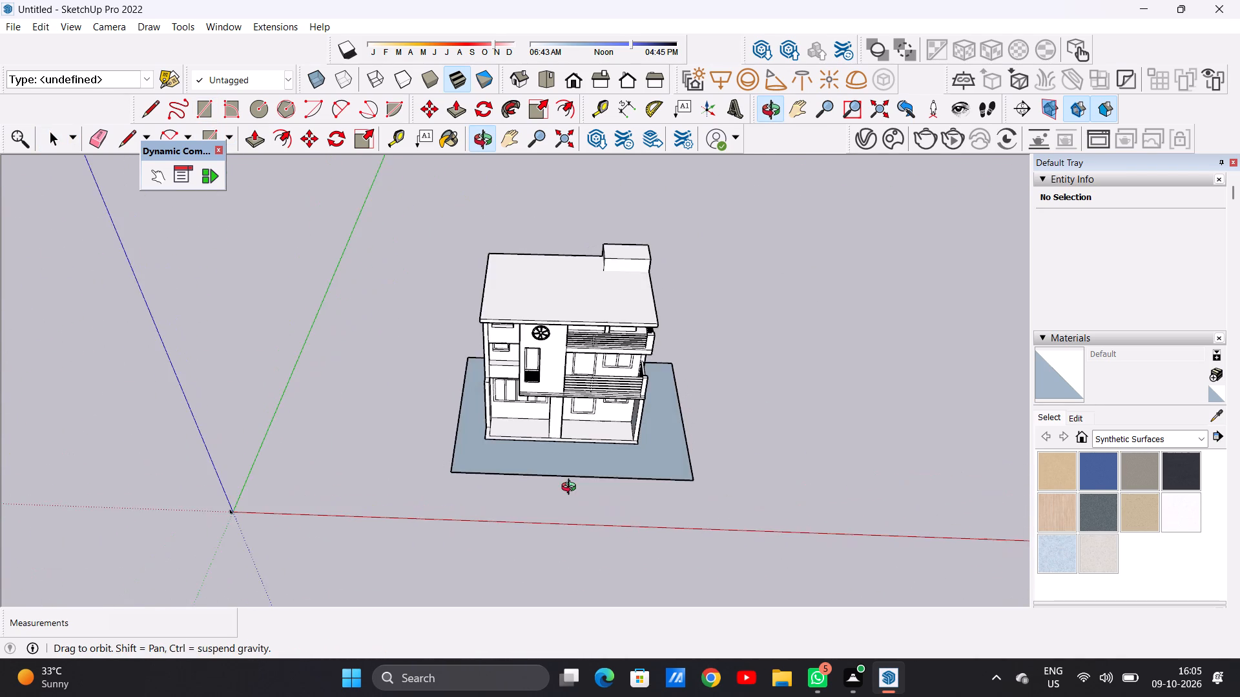
{"action": "middle_click_drag", "start_coordinate": [572, 489], "coordinate": [572, 488]}
{"action": "scroll", "coordinate": [654, 467], "scroll_direction": "up", "scroll_amount": 7}
{"action": "scroll", "coordinate": [480, 425], "scroll_direction": "down", "scroll_amount": 7}
{"action": "scroll", "coordinate": [573, 435], "scroll_direction": "up", "scroll_amount": 6}
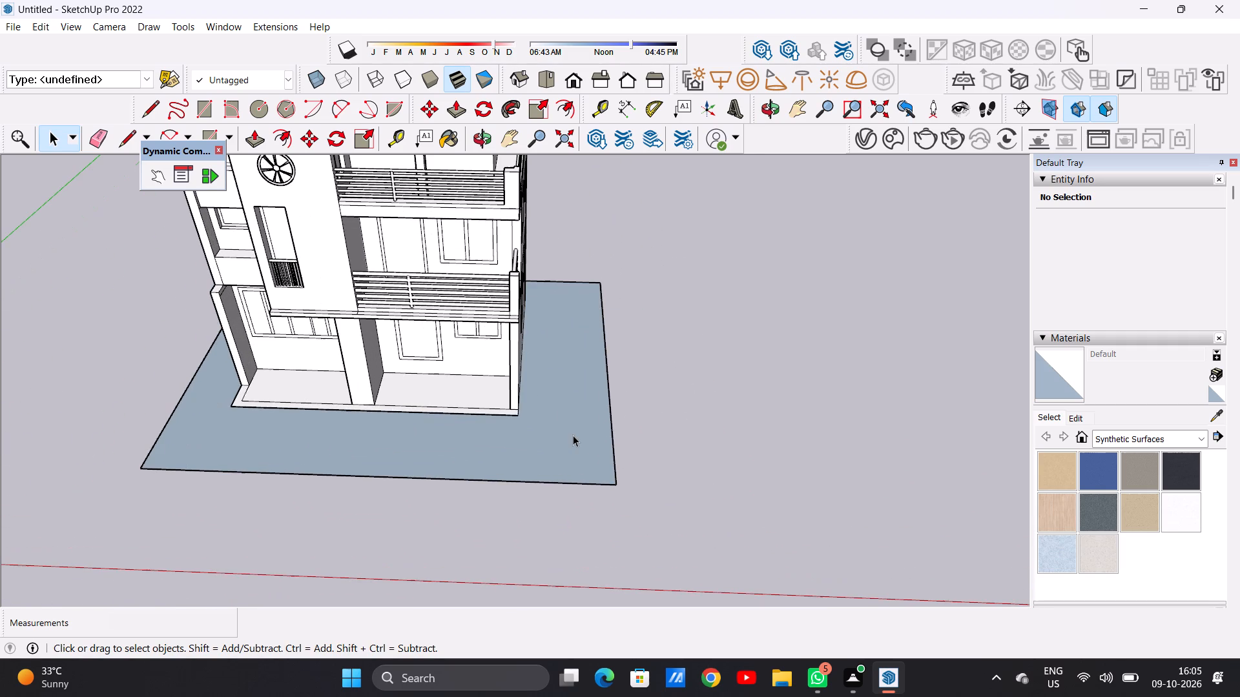
{"action": "type", "text": "OF"}
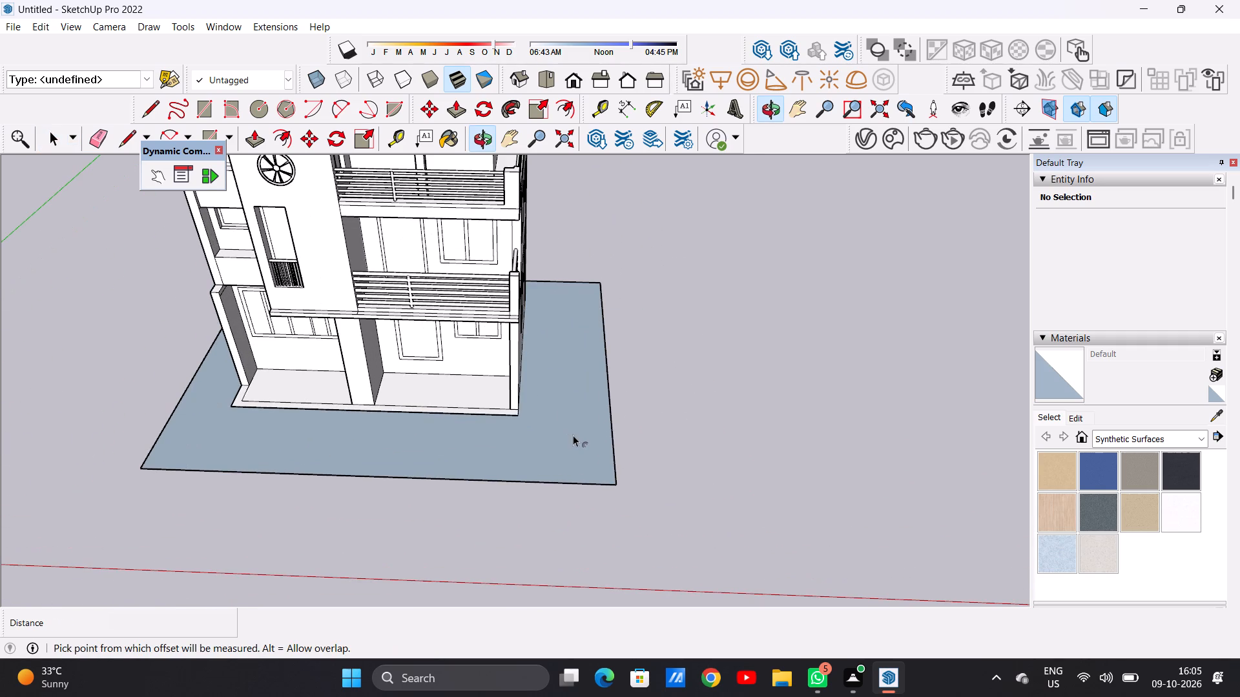
{"action": "left_click", "coordinate": [592, 299]}
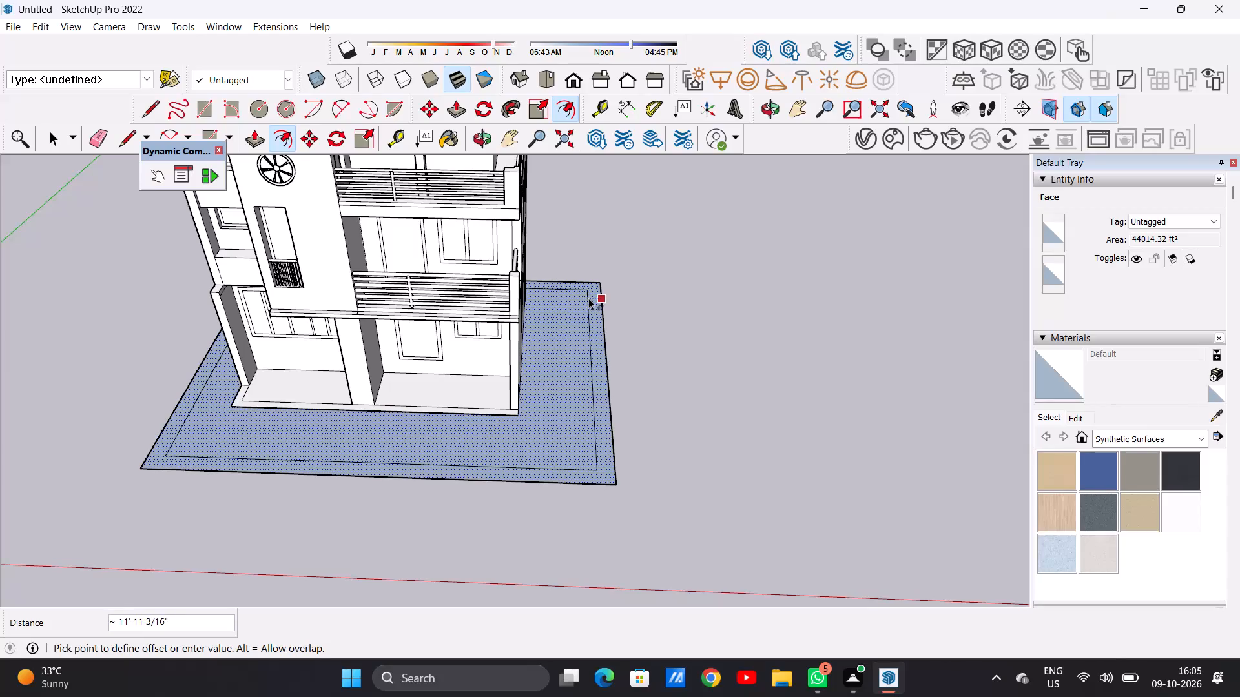
{"action": "left_click", "coordinate": [589, 298]}
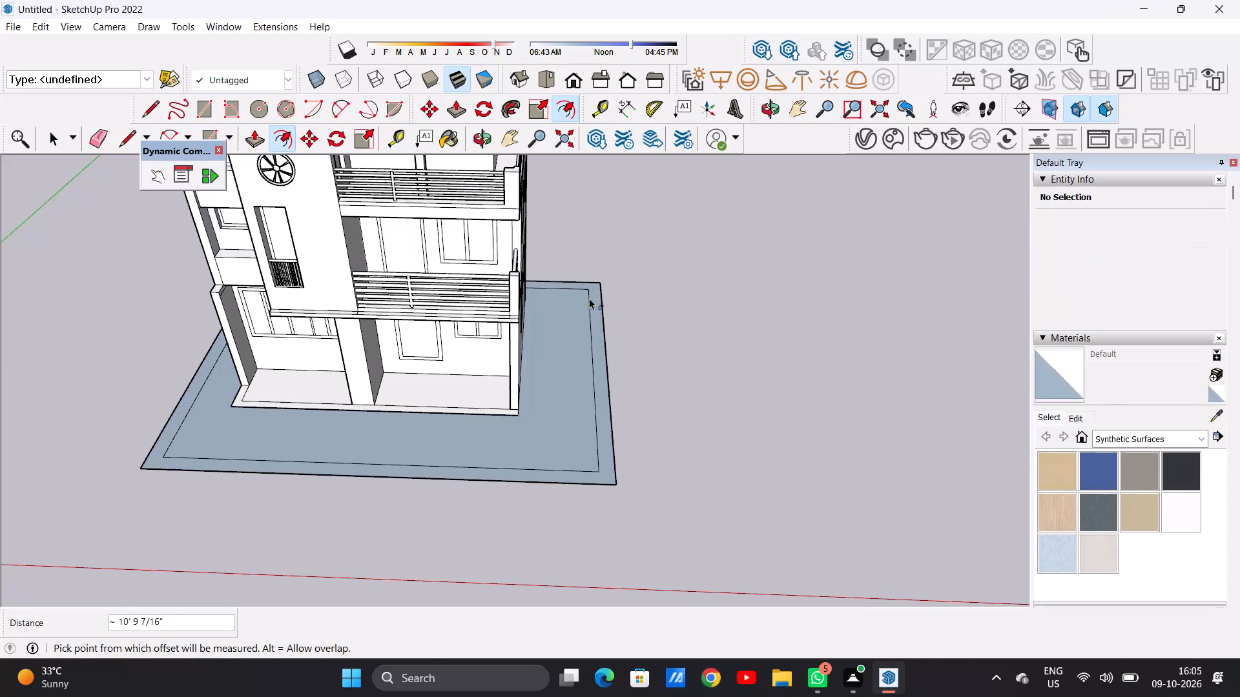
{"action": "key", "text": "space"}
Draw a line about 10' 9" long across the front border strip, a short way in from the plot's front-left corner.
{"action": "scroll", "coordinate": [616, 342], "scroll_direction": "down", "scroll_amount": 8}
{"action": "middle_click_drag", "start_coordinate": [568, 376], "coordinate": [573, 473]}
{"action": "scroll", "coordinate": [501, 428], "scroll_direction": "up", "scroll_amount": 6}
{"action": "middle_click_drag", "start_coordinate": [384, 386], "coordinate": [378, 457]}
{"action": "scroll", "coordinate": [378, 370], "scroll_direction": "up", "scroll_amount": 8}
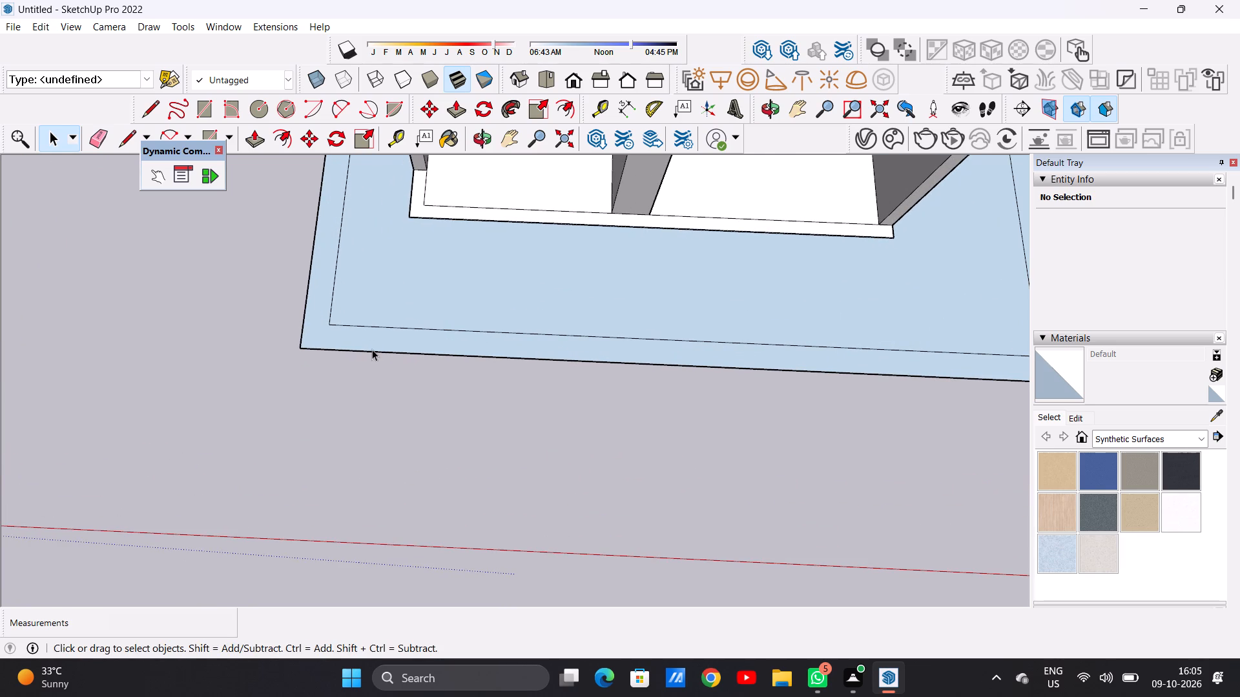
{"action": "scroll", "coordinate": [345, 323], "scroll_direction": "up", "scroll_amount": 5}
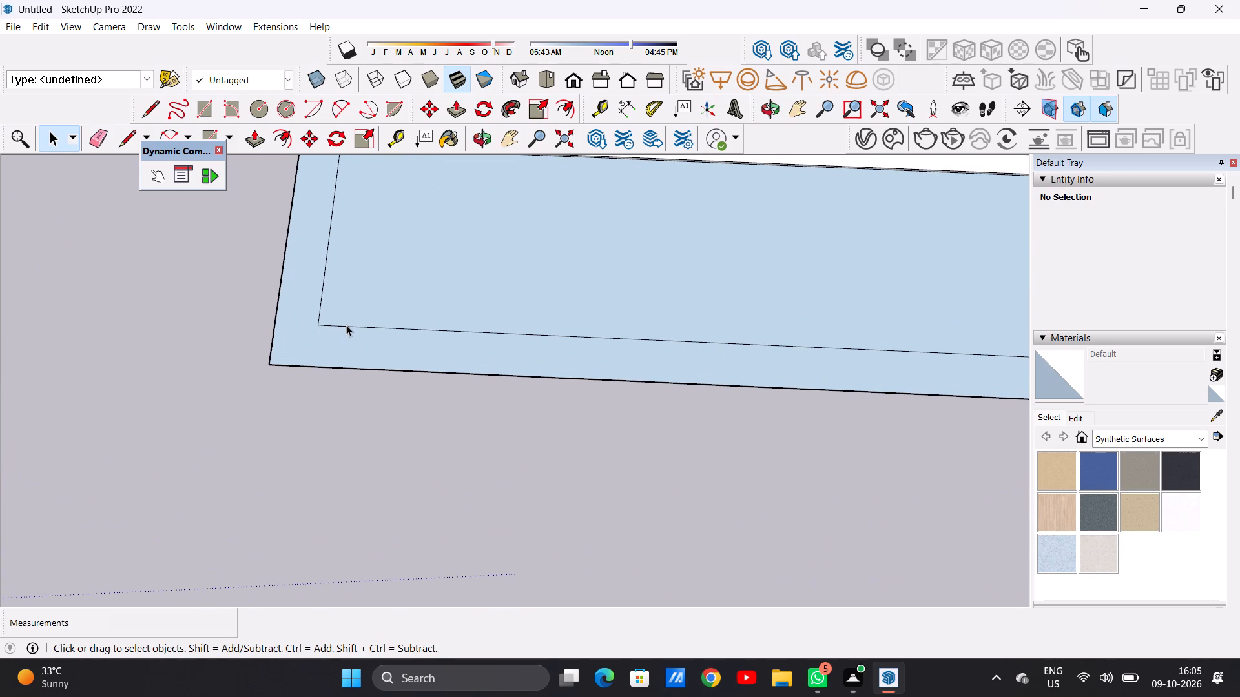
{"action": "key", "text": "l"}
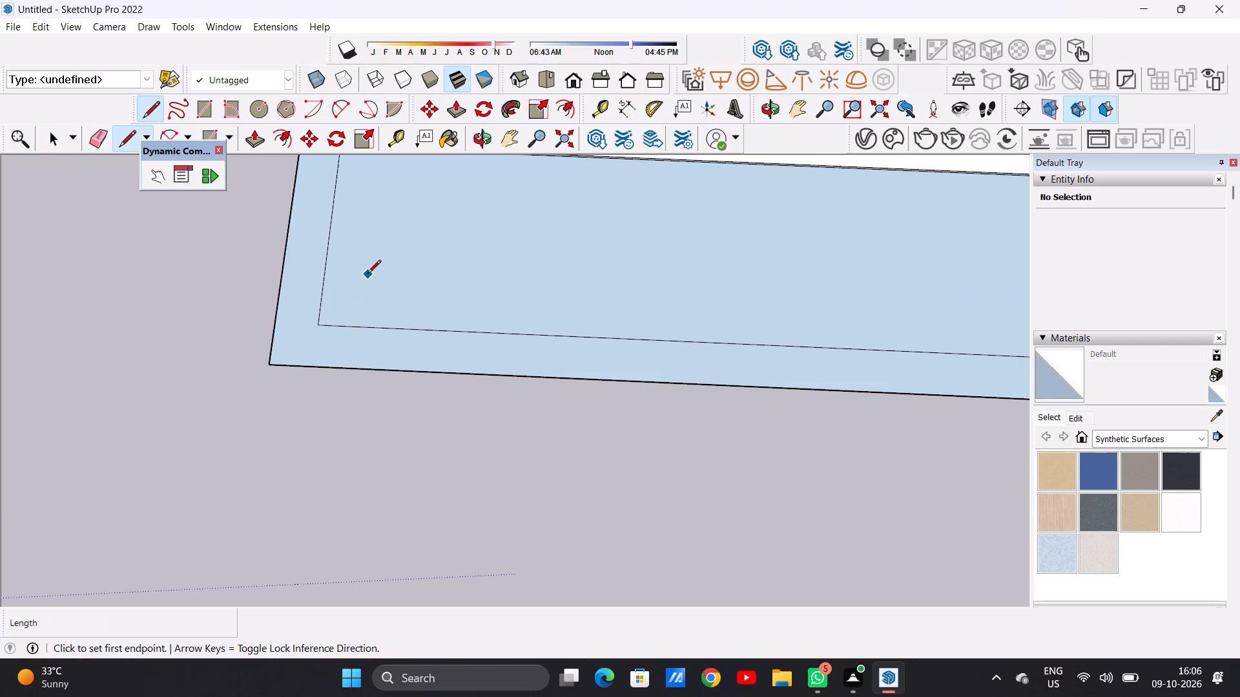
{"action": "scroll", "coordinate": [320, 267], "scroll_direction": "down", "scroll_amount": 6}
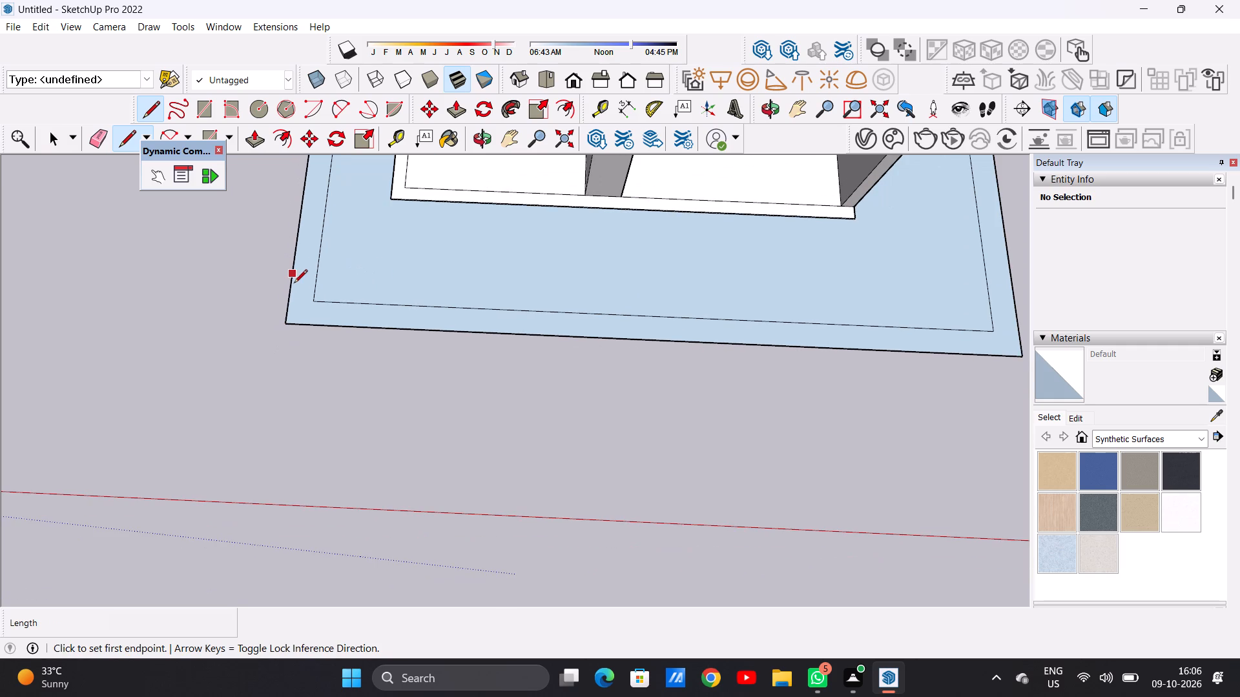
{"action": "scroll", "coordinate": [311, 307], "scroll_direction": "up", "scroll_amount": 3}
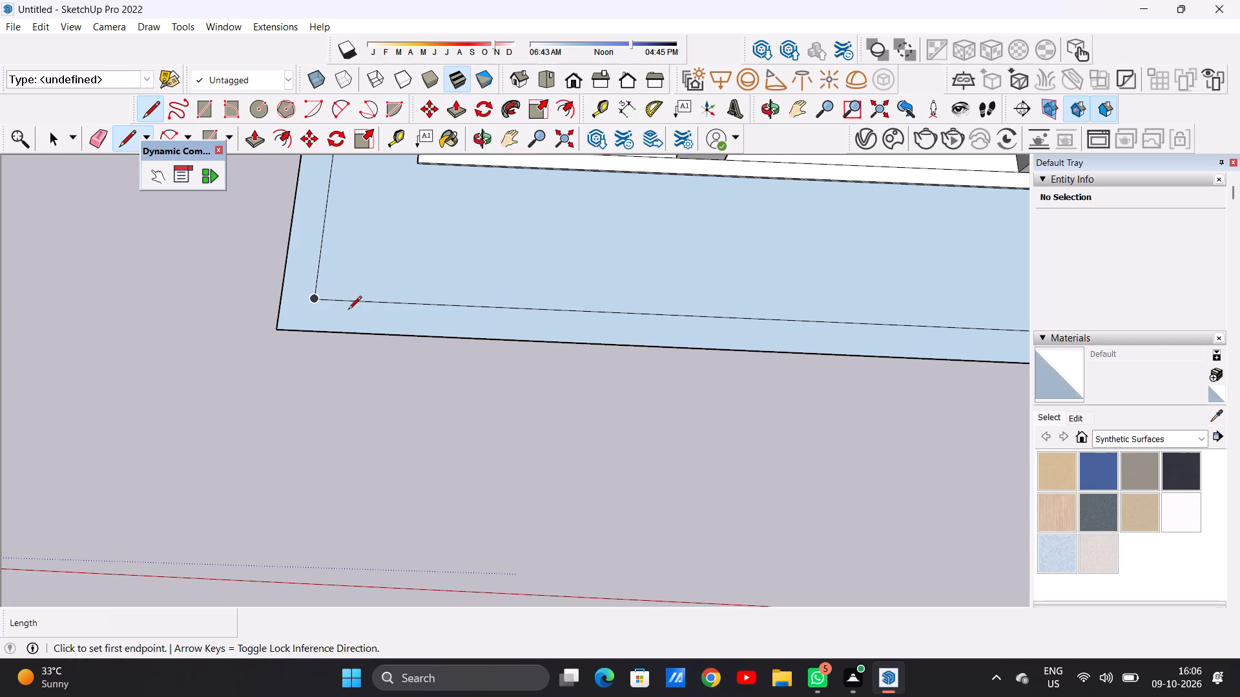
{"action": "left_click", "coordinate": [498, 308]}
{"action": "left_click", "coordinate": [499, 341]}
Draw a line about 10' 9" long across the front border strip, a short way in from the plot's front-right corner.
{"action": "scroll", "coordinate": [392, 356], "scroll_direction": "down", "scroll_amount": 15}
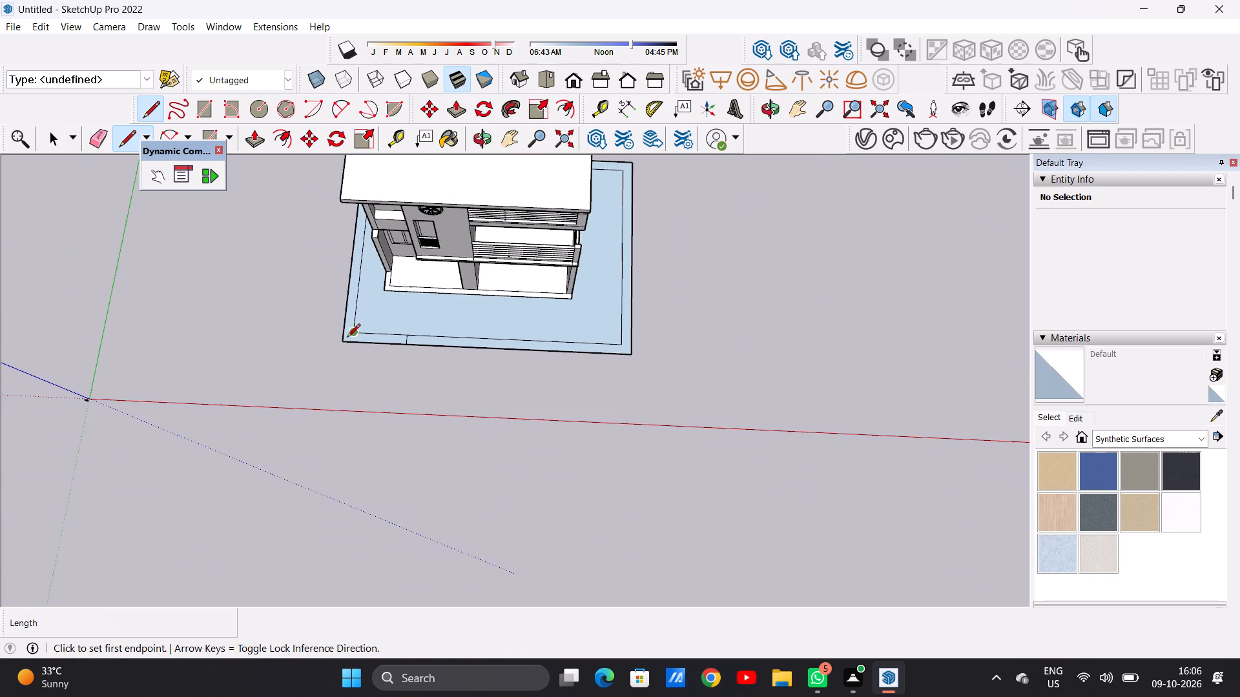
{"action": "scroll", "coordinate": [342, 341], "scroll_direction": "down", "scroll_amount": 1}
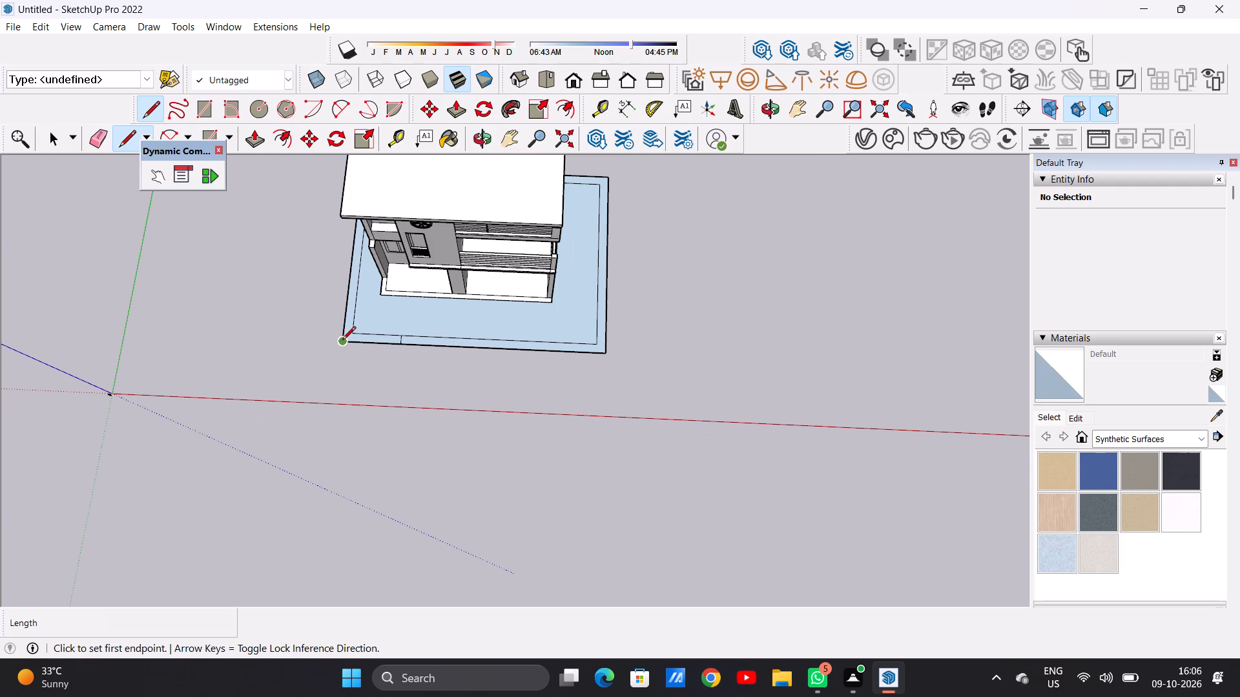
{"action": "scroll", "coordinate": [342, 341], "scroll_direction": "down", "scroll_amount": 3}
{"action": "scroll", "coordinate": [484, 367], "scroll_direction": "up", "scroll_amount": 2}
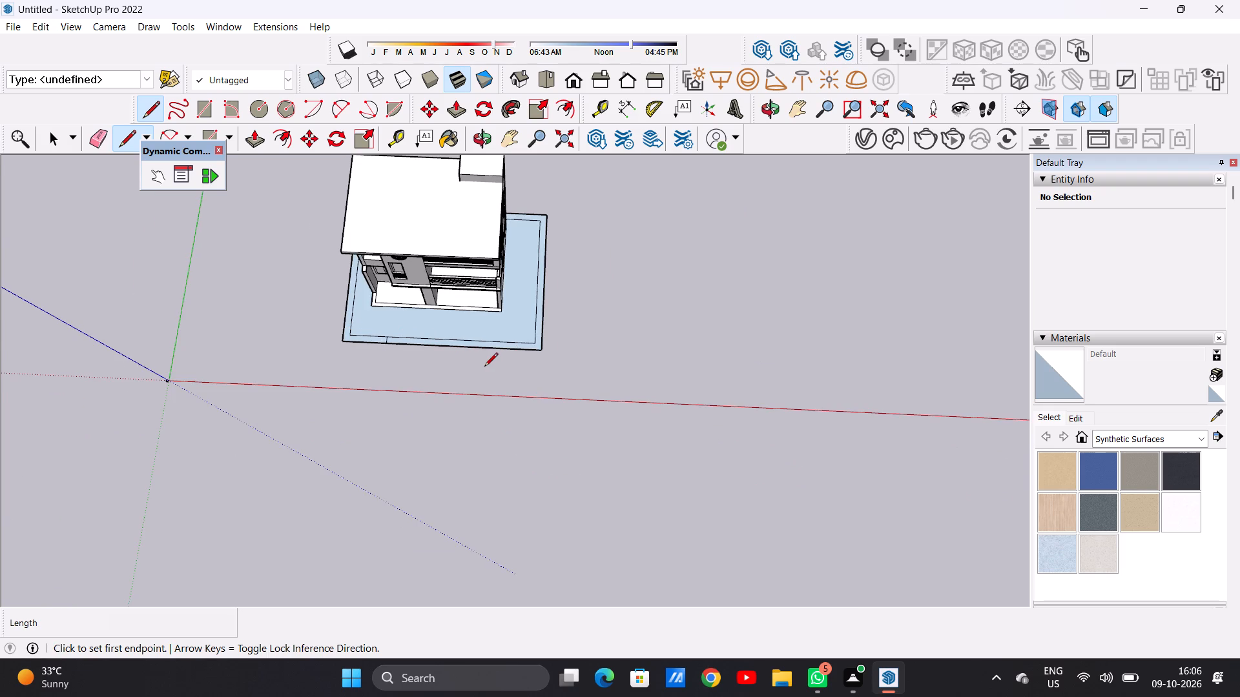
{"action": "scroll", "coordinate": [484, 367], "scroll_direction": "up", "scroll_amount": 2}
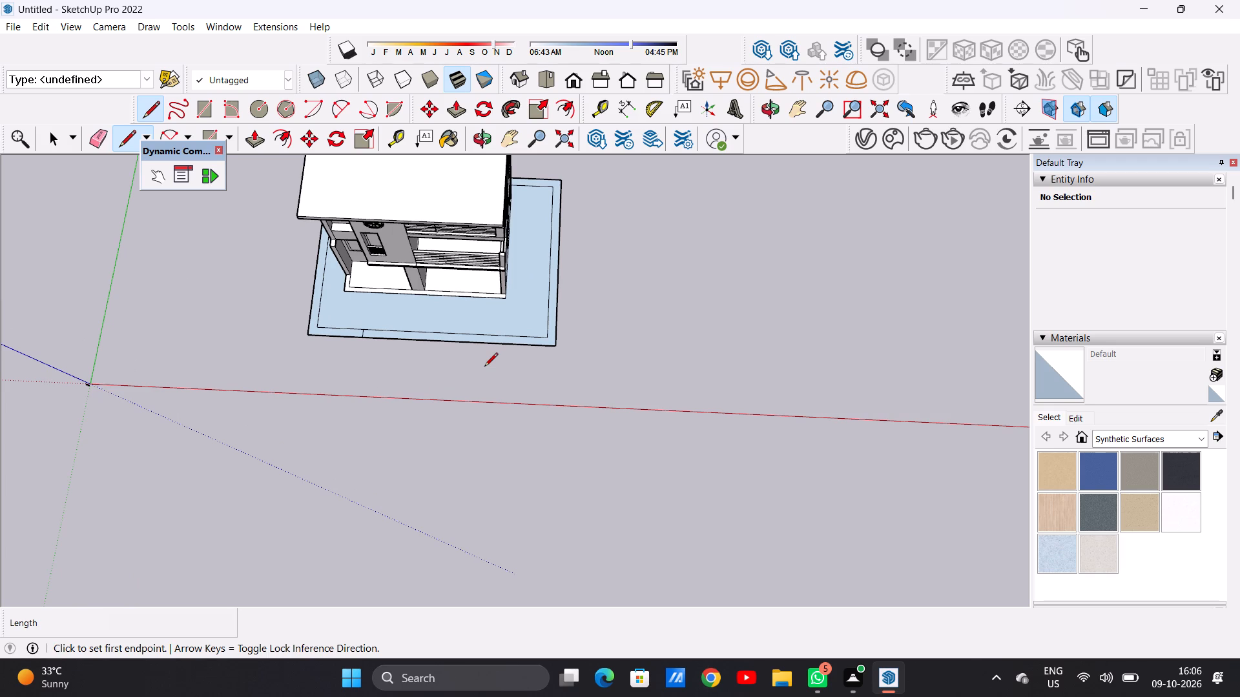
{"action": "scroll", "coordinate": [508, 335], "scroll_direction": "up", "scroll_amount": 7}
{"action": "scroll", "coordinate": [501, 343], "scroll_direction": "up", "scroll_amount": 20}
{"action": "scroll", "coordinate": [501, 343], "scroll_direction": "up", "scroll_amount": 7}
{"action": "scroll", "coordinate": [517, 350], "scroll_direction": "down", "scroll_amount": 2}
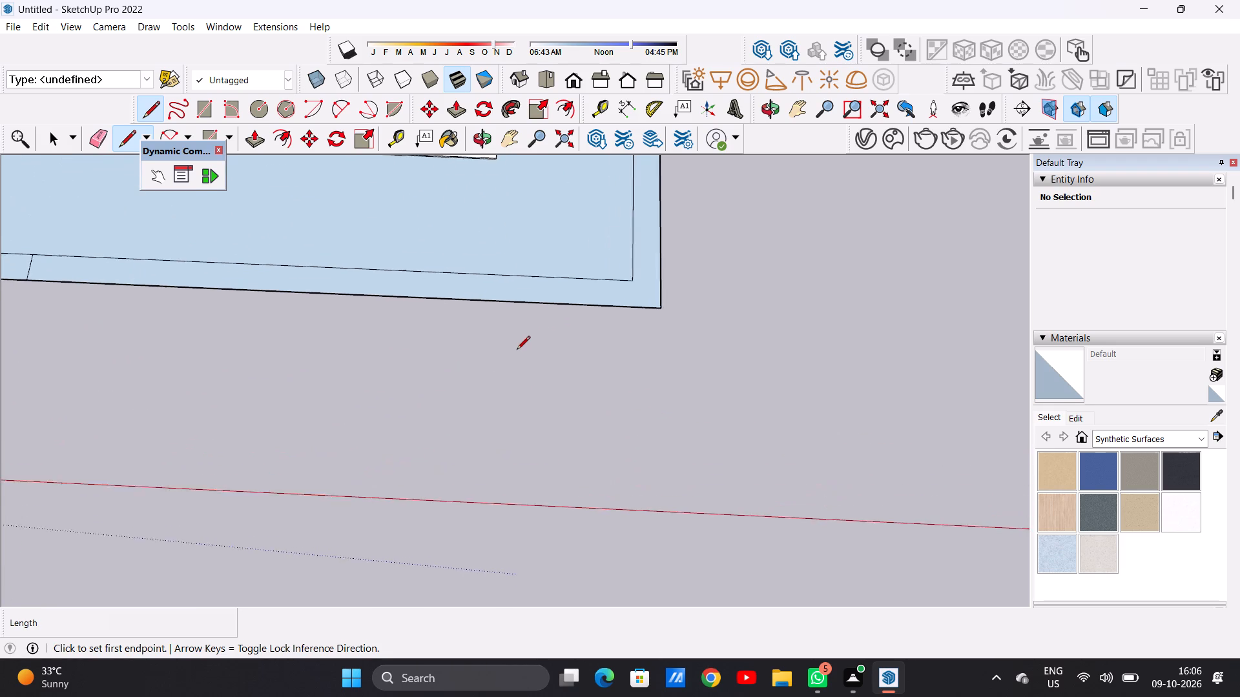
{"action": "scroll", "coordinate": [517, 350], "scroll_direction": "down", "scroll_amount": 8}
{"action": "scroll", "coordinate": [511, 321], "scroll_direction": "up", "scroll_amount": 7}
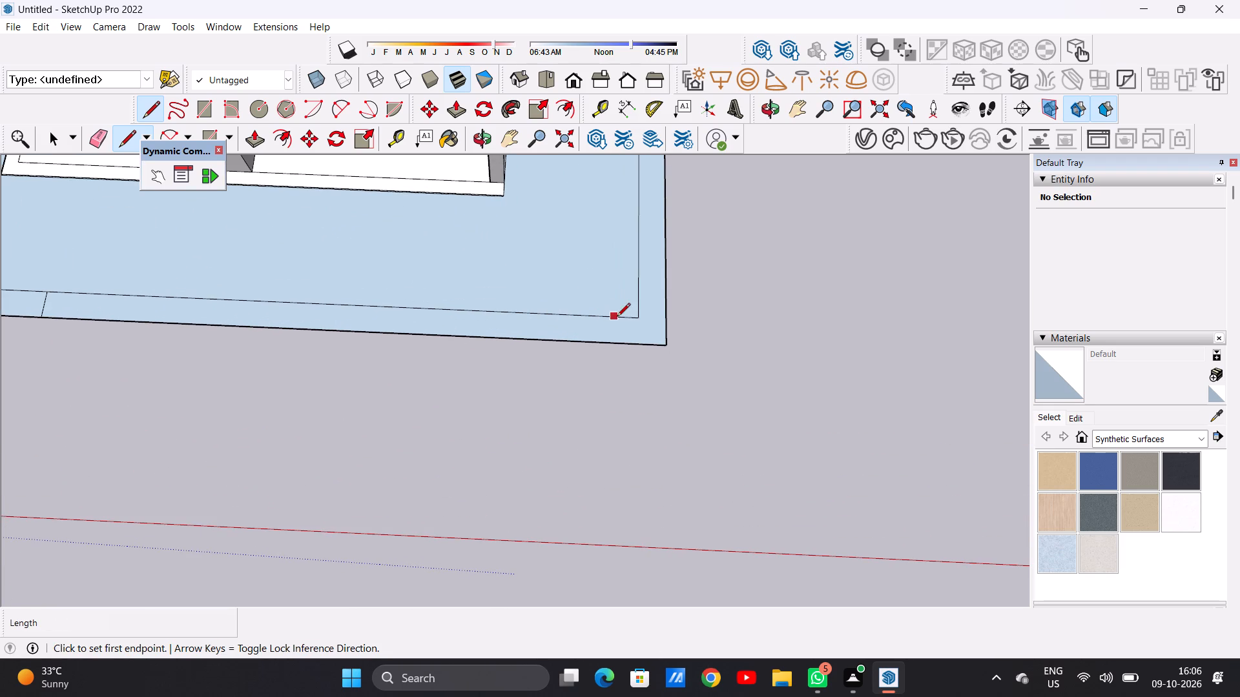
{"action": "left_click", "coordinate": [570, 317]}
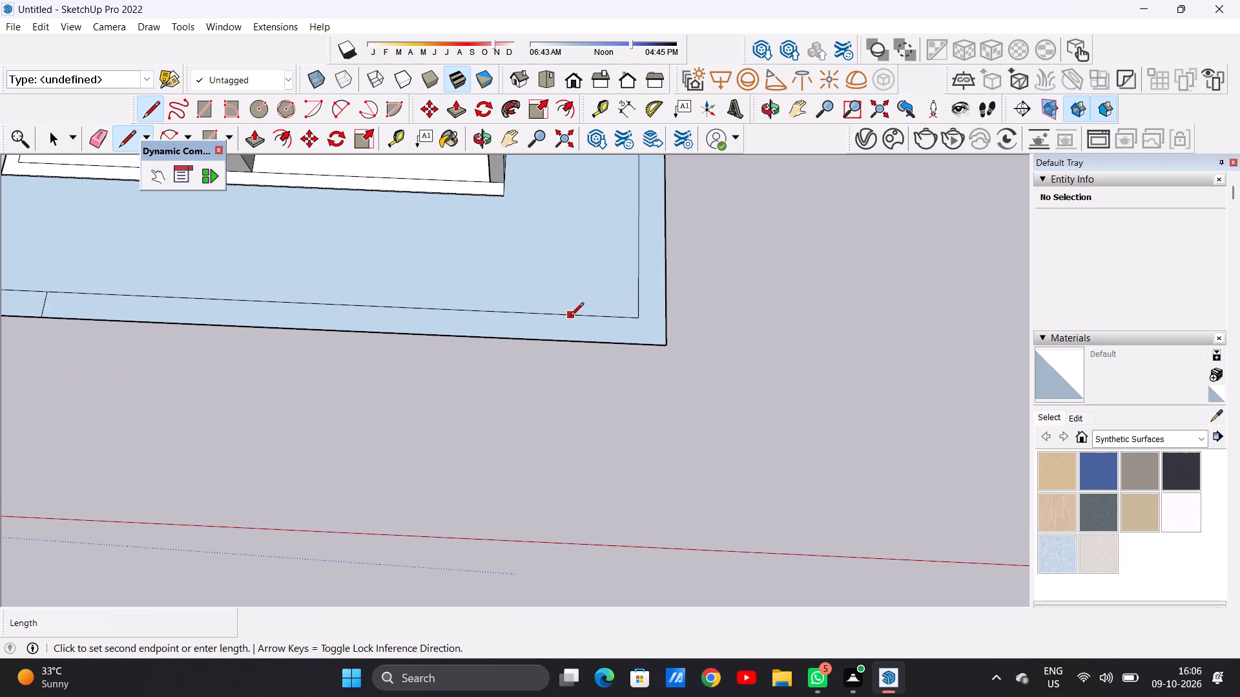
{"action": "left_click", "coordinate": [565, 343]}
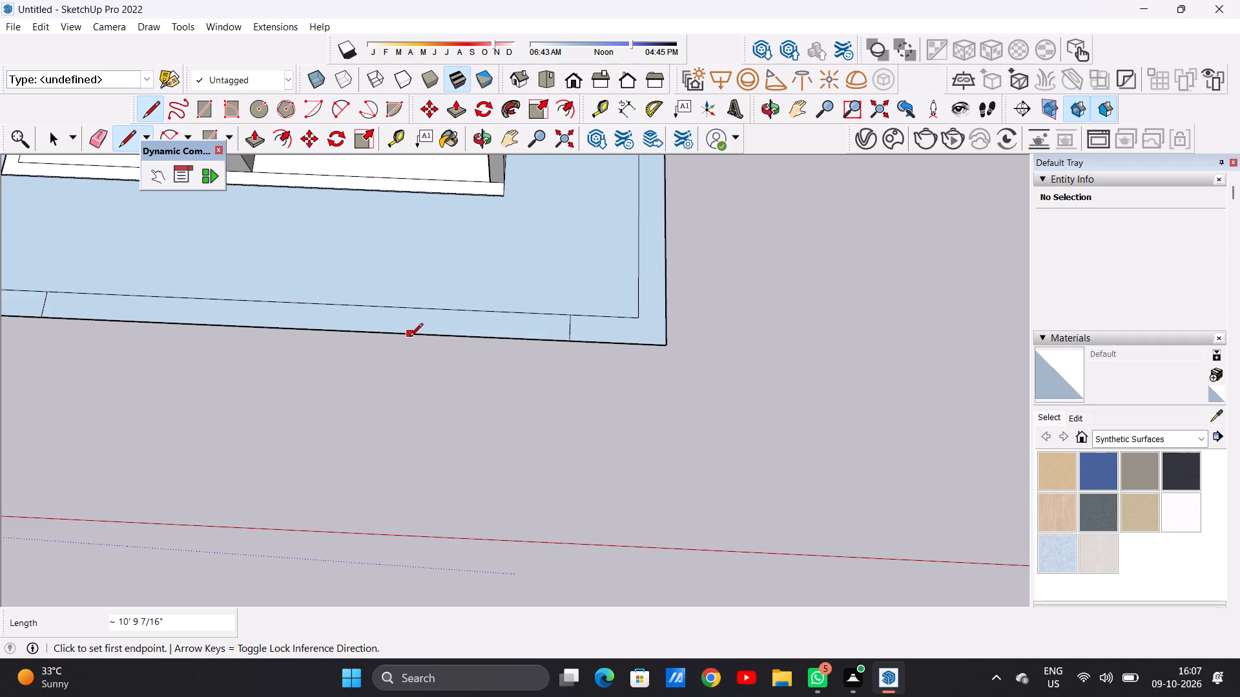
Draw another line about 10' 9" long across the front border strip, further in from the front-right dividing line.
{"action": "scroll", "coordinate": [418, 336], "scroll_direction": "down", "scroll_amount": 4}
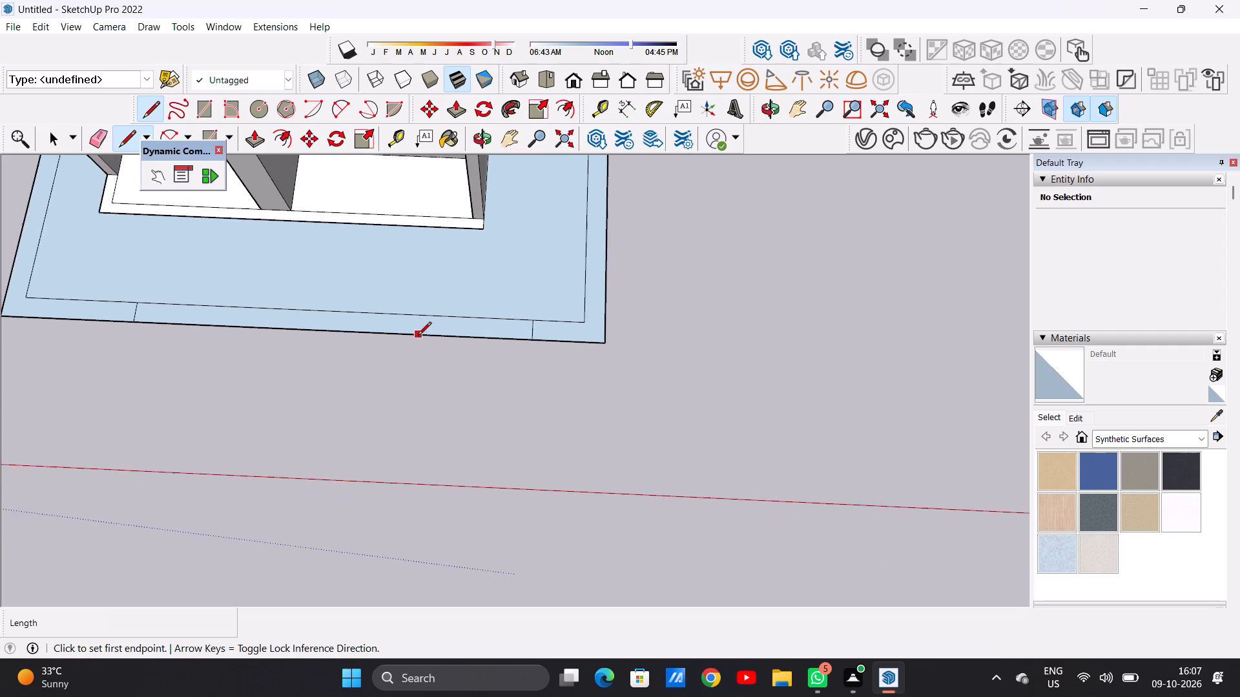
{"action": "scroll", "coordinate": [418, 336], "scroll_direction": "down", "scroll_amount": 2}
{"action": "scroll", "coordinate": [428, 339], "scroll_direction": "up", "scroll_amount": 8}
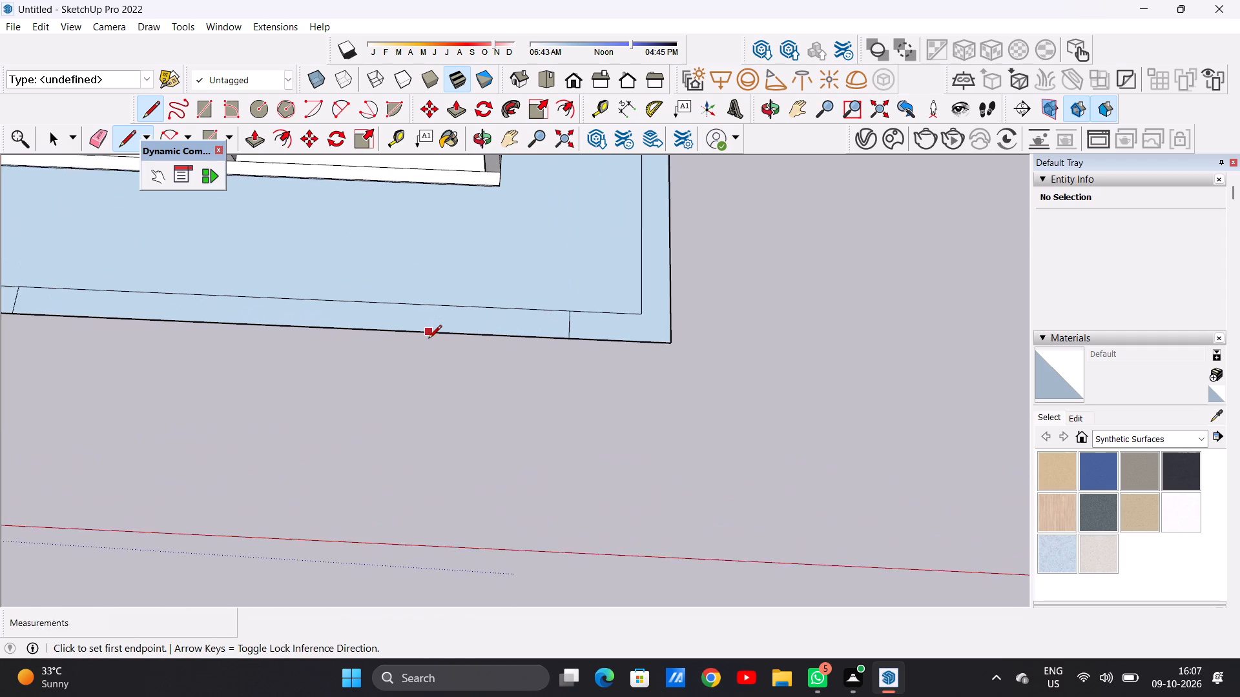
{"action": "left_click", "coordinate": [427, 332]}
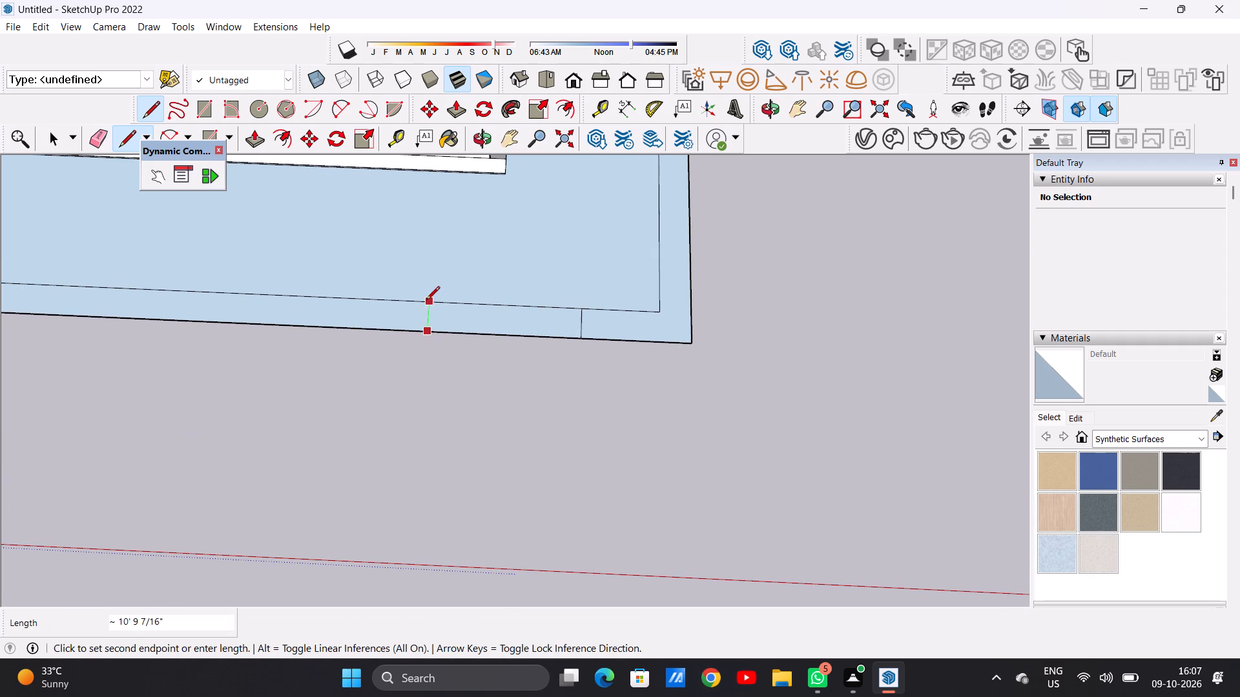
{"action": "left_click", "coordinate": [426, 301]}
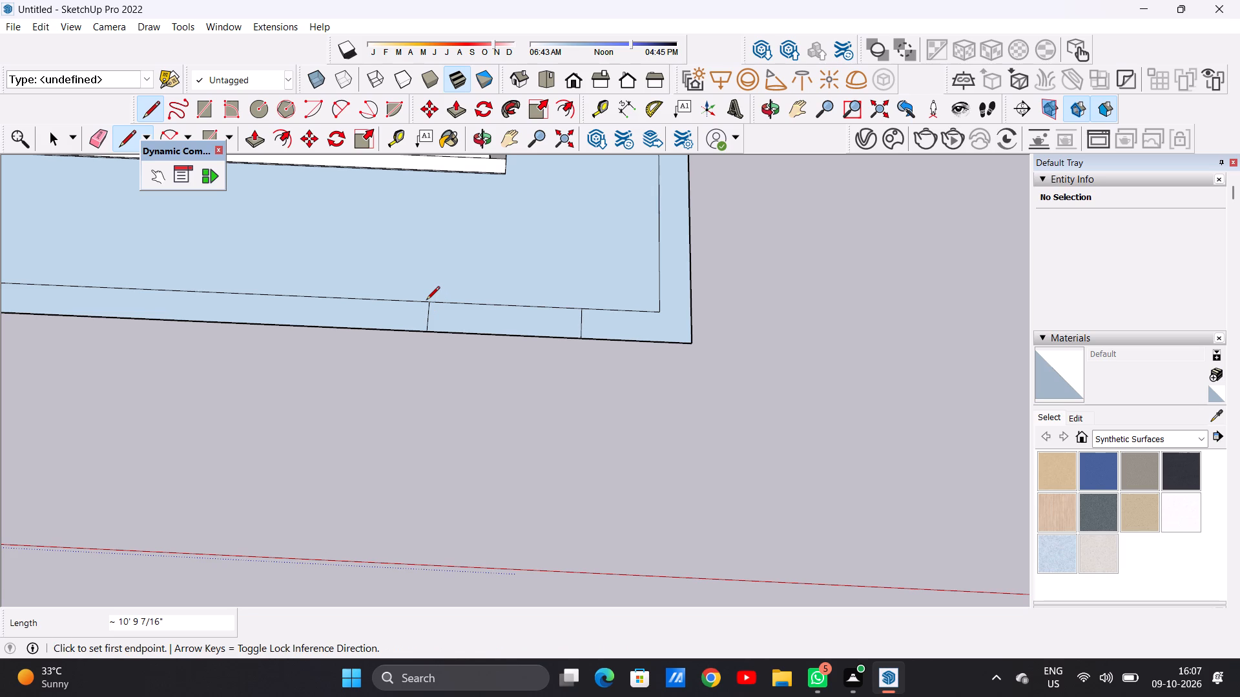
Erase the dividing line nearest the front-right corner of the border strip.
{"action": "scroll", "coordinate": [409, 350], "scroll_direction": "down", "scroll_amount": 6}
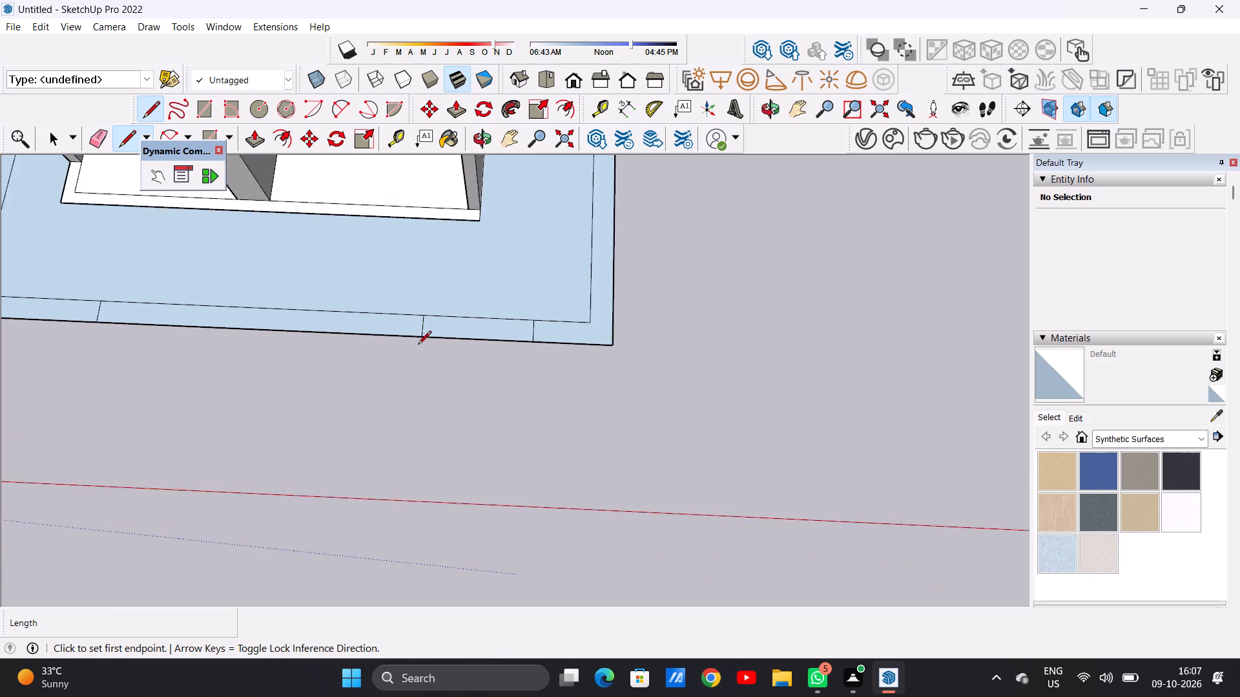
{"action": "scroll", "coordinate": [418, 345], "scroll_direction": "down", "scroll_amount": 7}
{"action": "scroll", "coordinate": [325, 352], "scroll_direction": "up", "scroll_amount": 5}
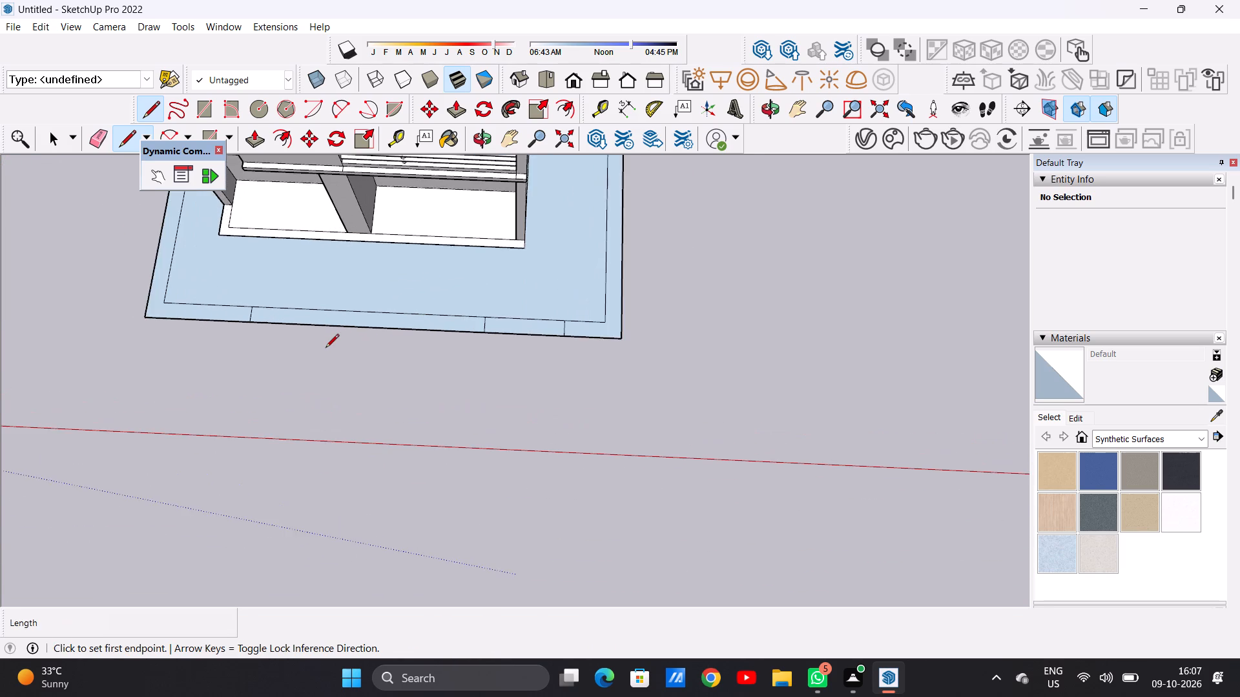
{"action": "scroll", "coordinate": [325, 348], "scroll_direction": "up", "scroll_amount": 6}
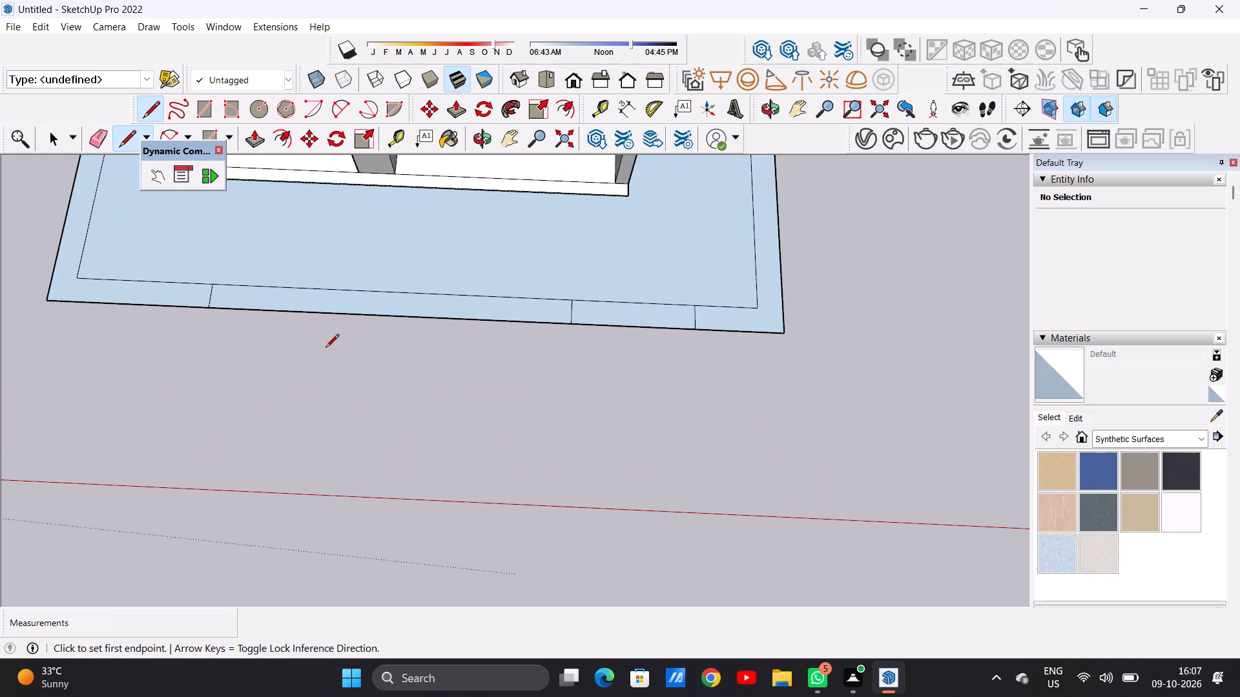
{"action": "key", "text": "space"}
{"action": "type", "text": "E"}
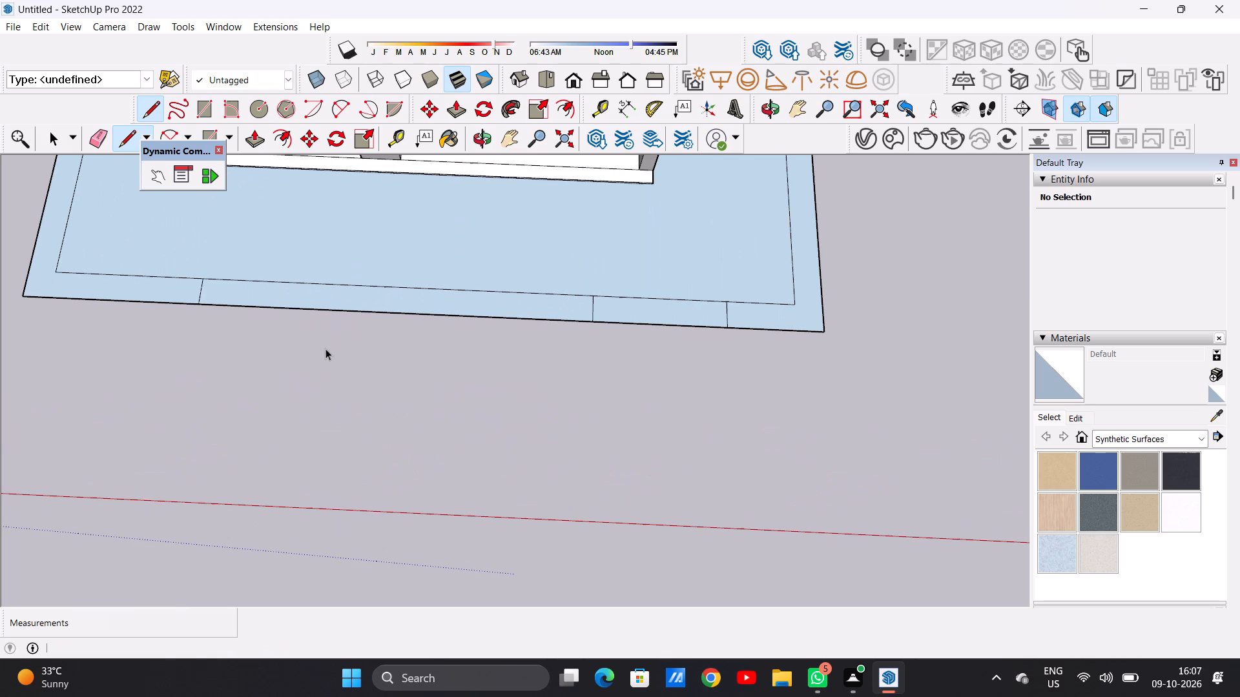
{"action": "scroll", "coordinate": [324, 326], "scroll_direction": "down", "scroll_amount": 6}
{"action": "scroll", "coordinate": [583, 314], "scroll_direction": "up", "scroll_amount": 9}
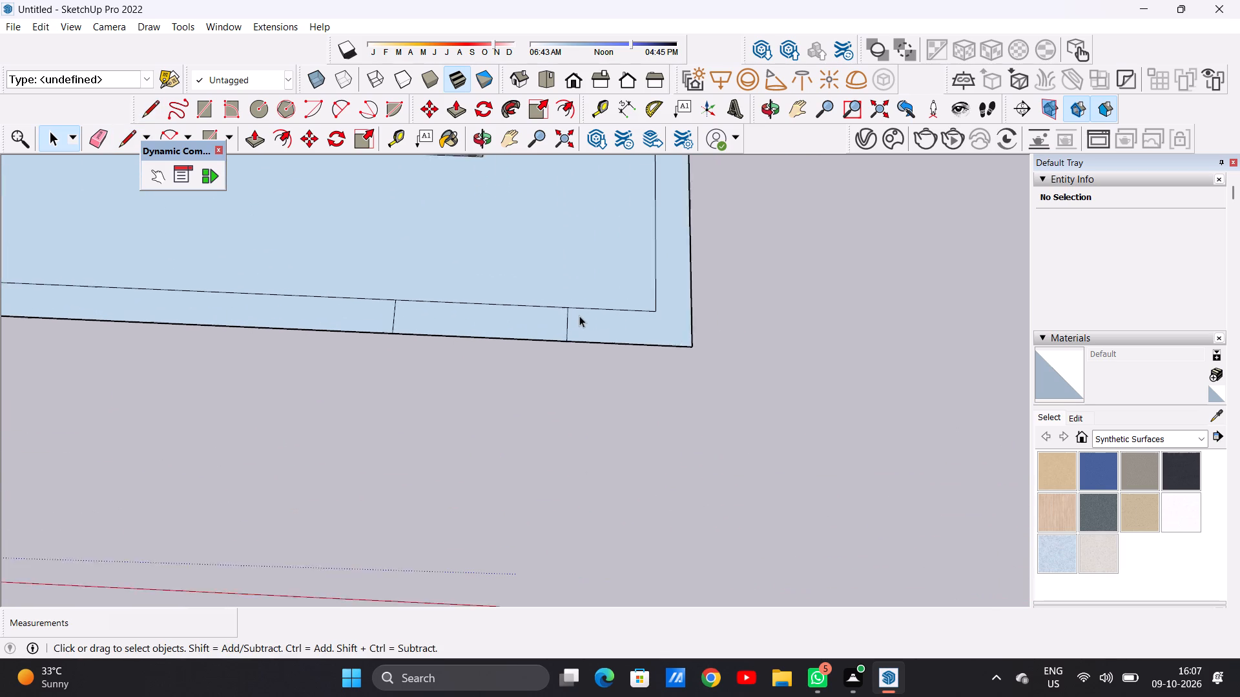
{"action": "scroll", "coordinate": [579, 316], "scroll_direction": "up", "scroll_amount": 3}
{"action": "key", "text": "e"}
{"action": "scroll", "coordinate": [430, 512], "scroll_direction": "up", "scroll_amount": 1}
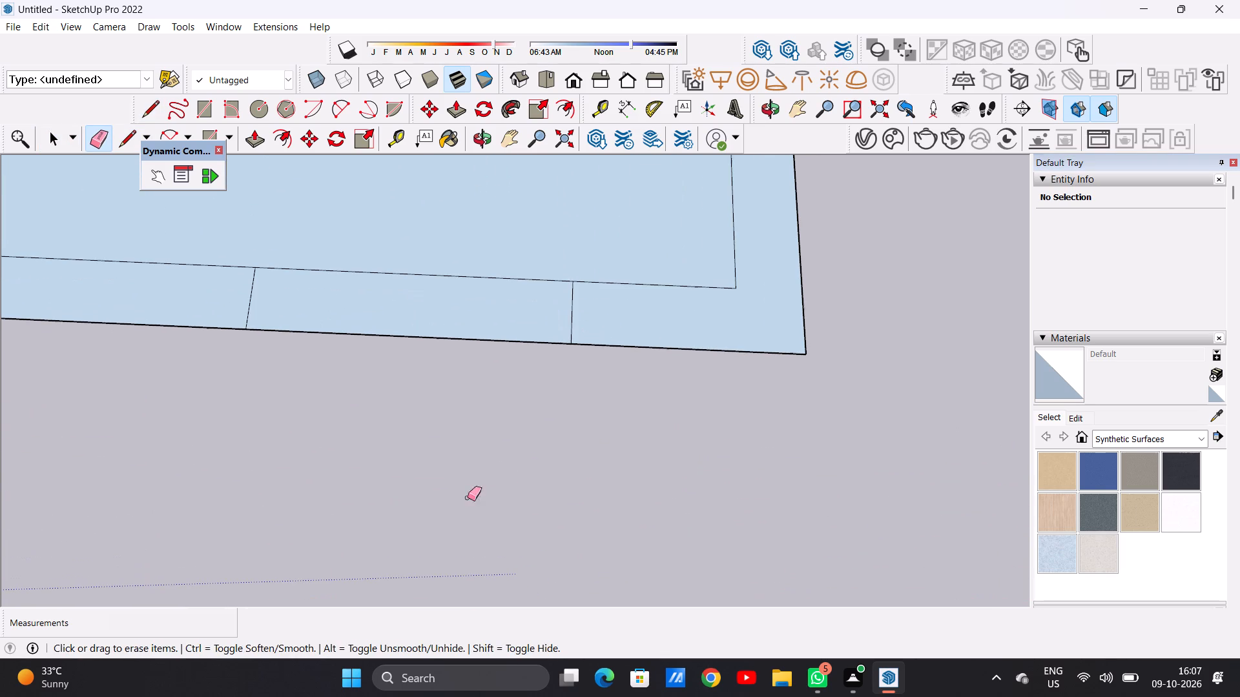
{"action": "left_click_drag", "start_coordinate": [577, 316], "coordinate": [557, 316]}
Draw a new dividing line across the front border strip, closer to the inner outline's front-right corner.
{"action": "key", "text": "l"}
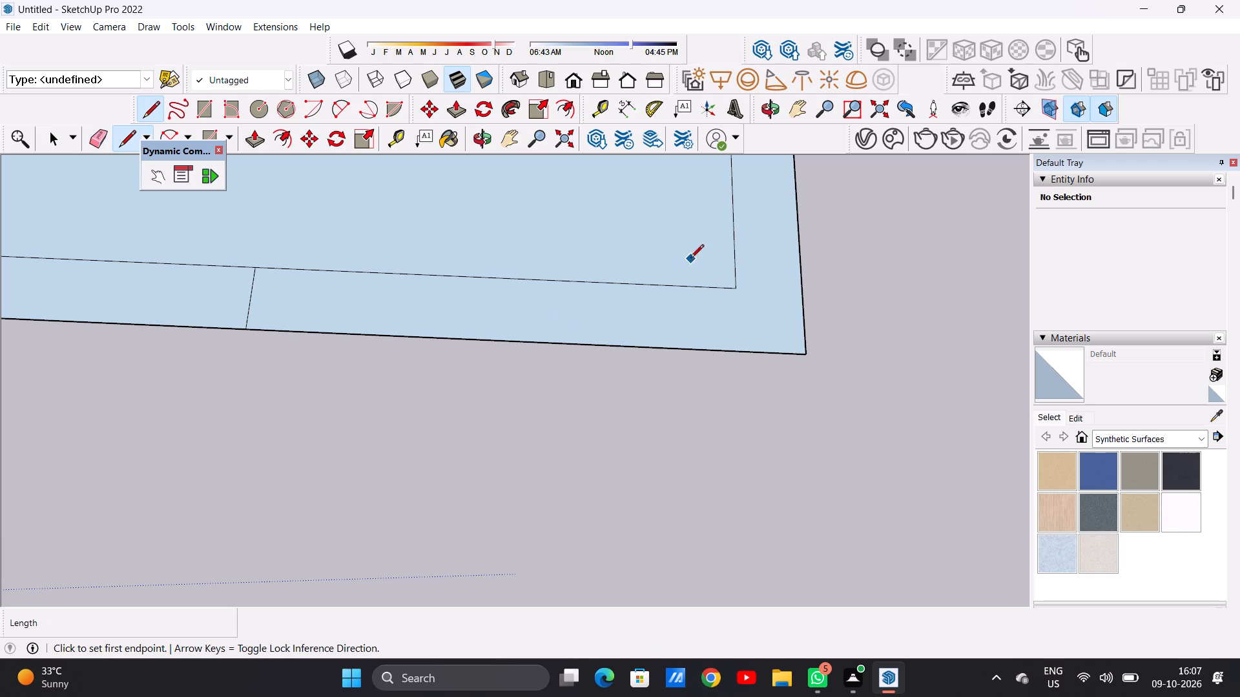
{"action": "left_click", "coordinate": [661, 283]}
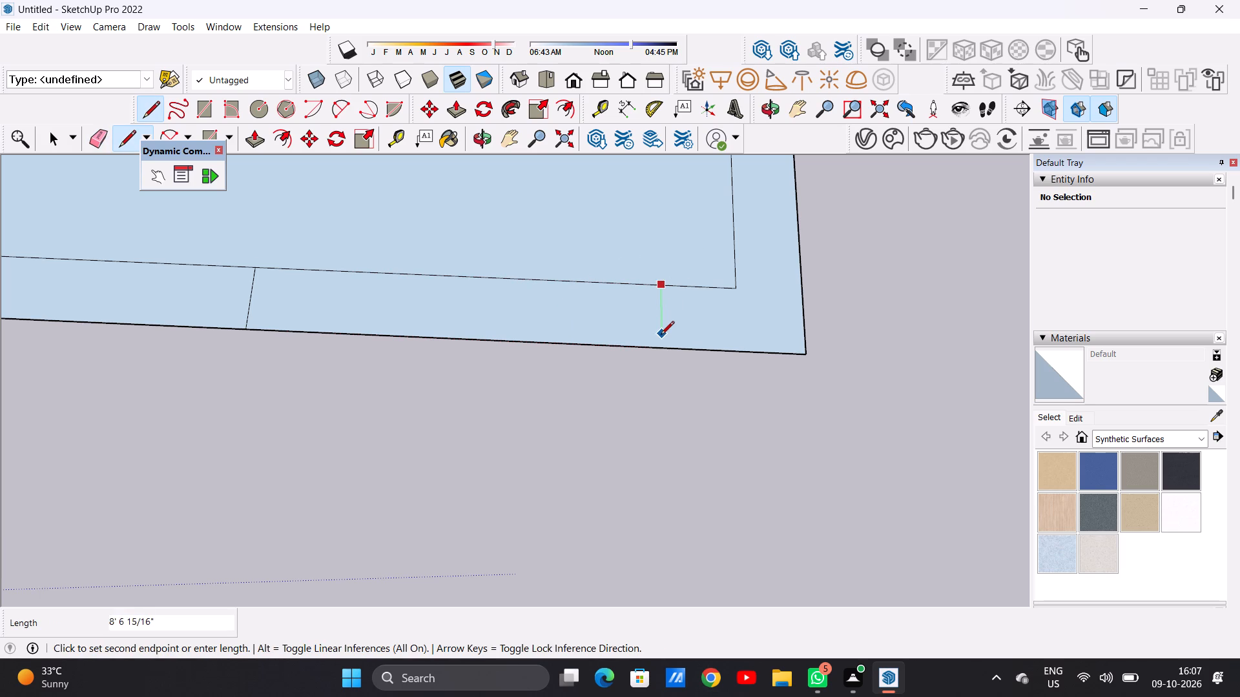
{"action": "left_click", "coordinate": [658, 350]}
{"action": "key", "text": "space"}
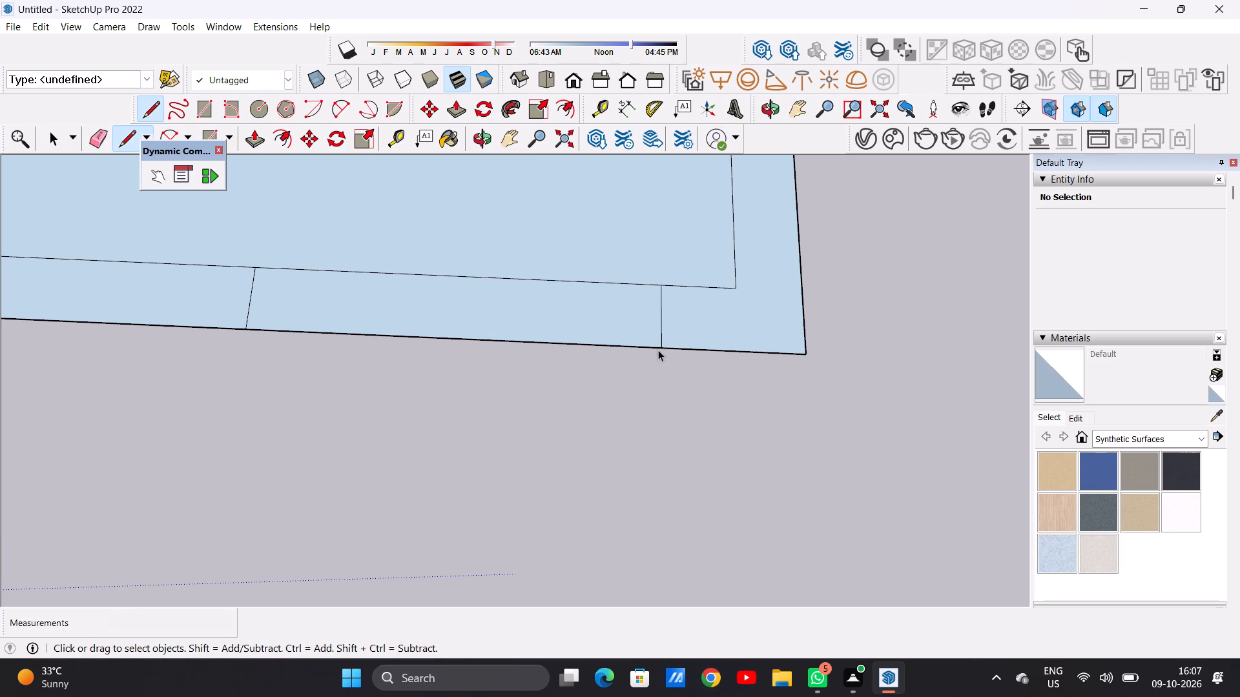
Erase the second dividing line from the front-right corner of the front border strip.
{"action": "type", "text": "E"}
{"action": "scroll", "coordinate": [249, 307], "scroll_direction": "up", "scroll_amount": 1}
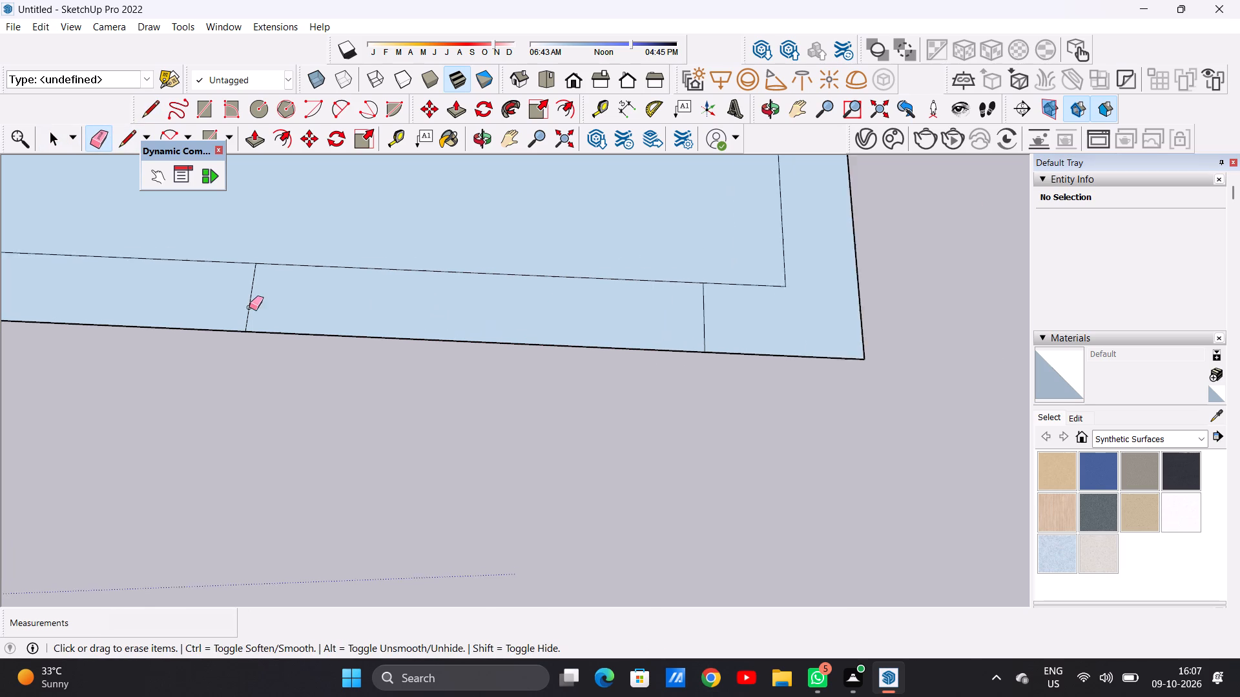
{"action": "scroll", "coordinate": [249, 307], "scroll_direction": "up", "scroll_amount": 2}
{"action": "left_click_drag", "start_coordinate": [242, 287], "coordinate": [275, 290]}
Draw a line about 10' 9" long across the front border strip, a short distance inward from the front-right dividing line.
{"action": "key", "text": "l"}
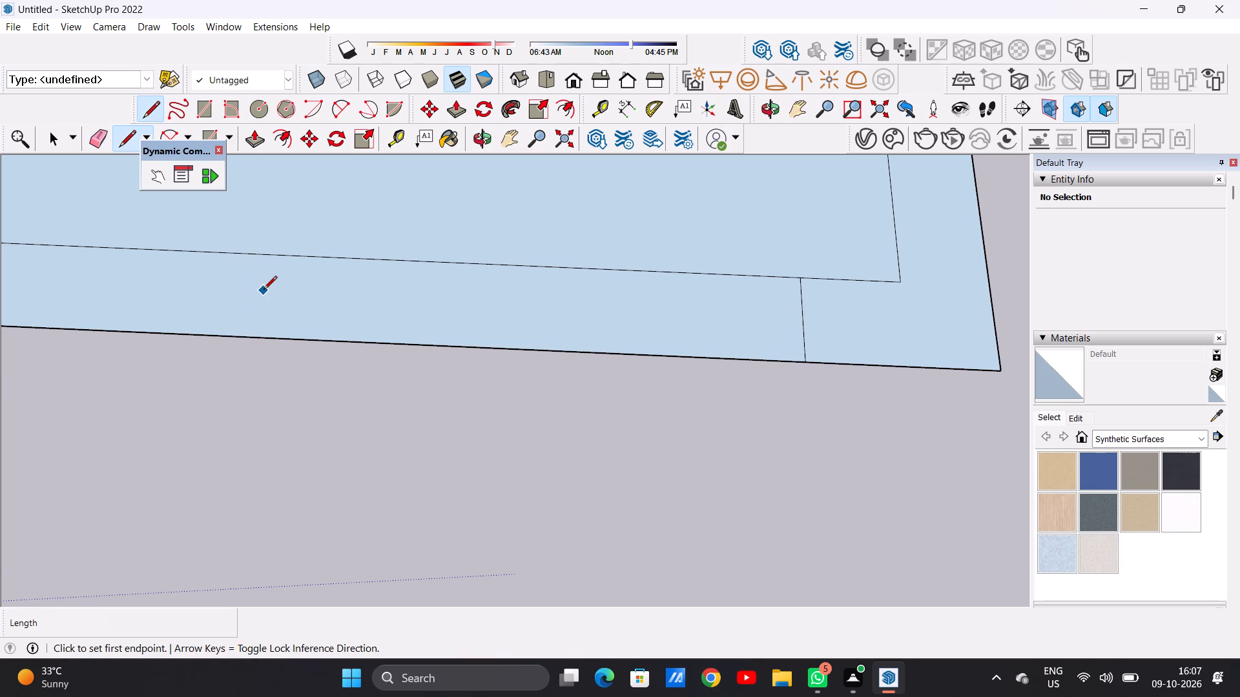
{"action": "scroll", "coordinate": [290, 302], "scroll_direction": "down", "scroll_amount": 7}
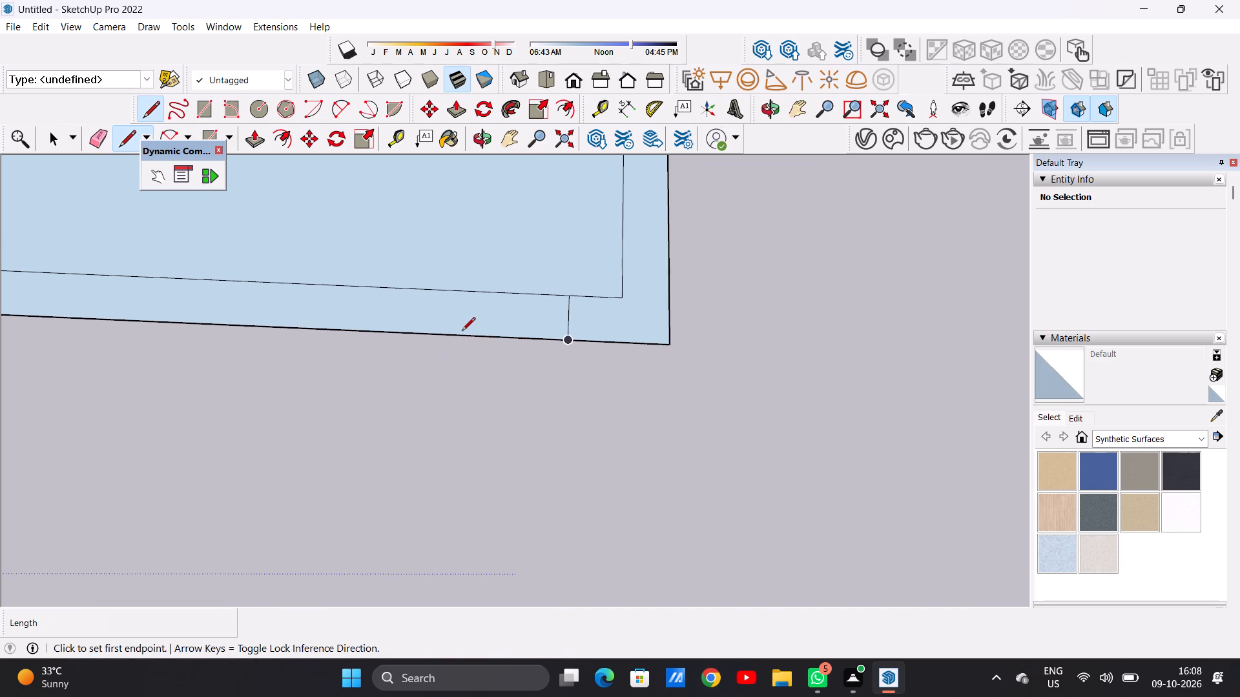
{"action": "left_click", "coordinate": [423, 330]}
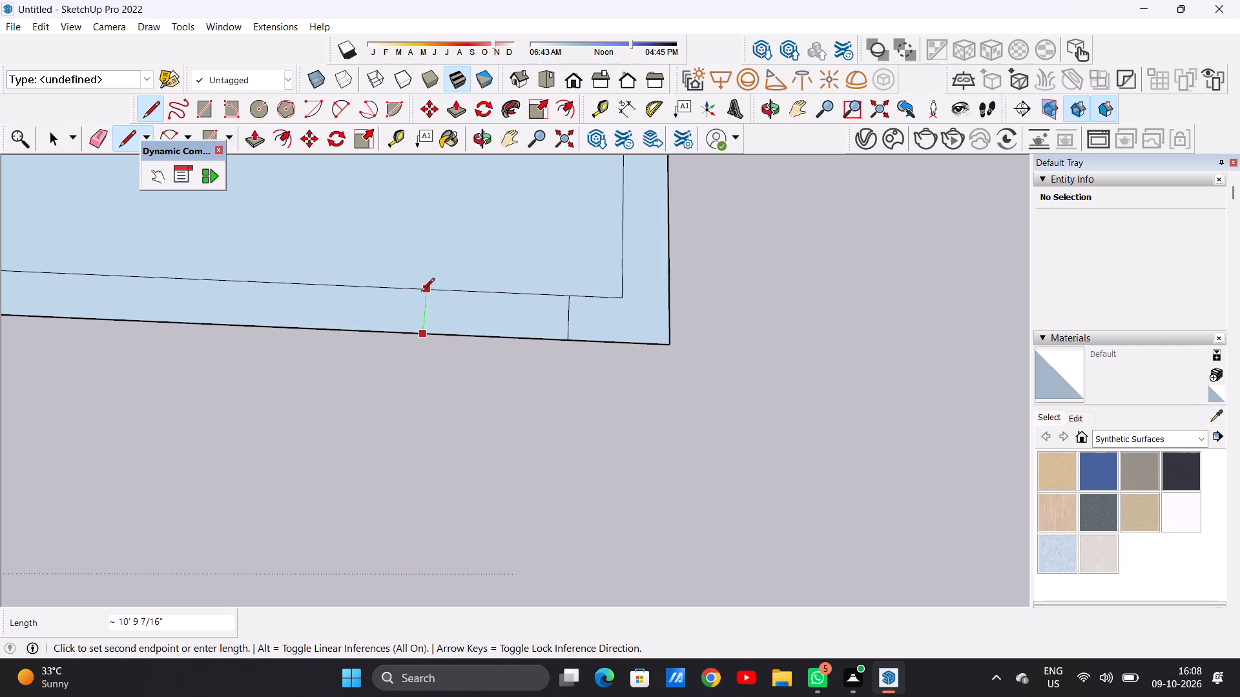
{"action": "left_click", "coordinate": [426, 288]}
Draw a third line about 10' 9" long across the front border strip, further inward from the two dividers near the front-right corner.
{"action": "scroll", "coordinate": [411, 359], "scroll_direction": "down", "scroll_amount": 12}
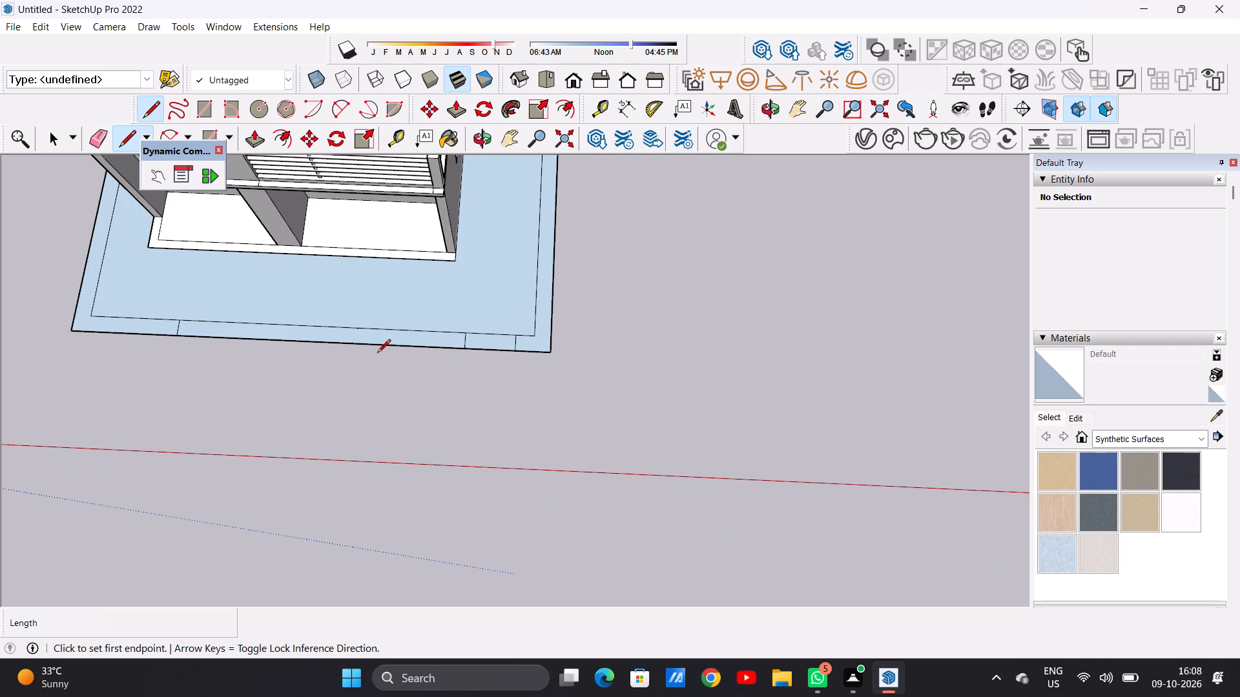
{"action": "scroll", "coordinate": [397, 333], "scroll_direction": "up", "scroll_amount": 4}
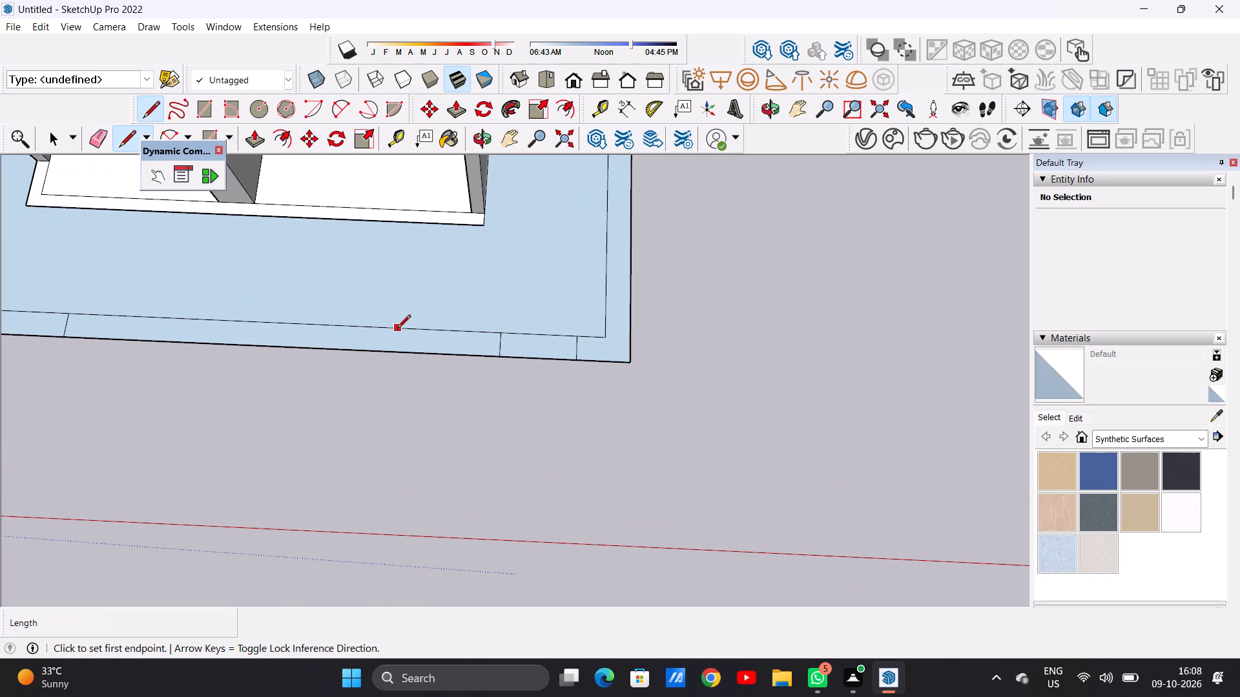
{"action": "left_click", "coordinate": [397, 329]}
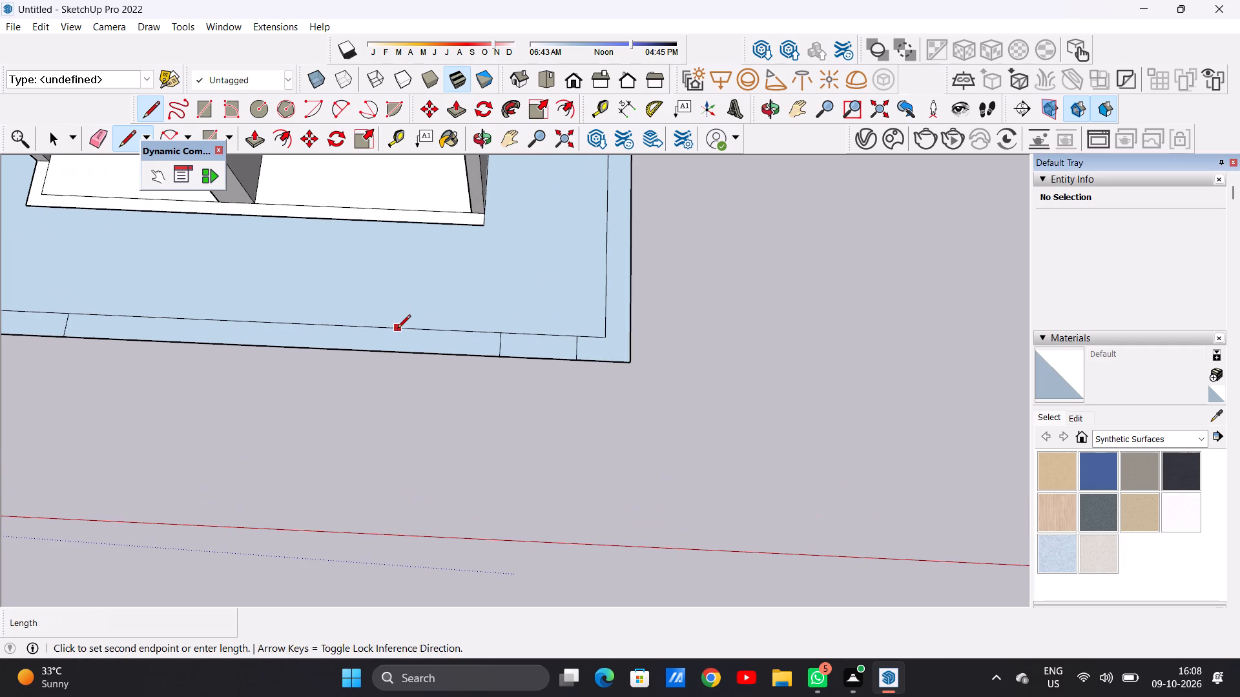
{"action": "left_click", "coordinate": [391, 352]}
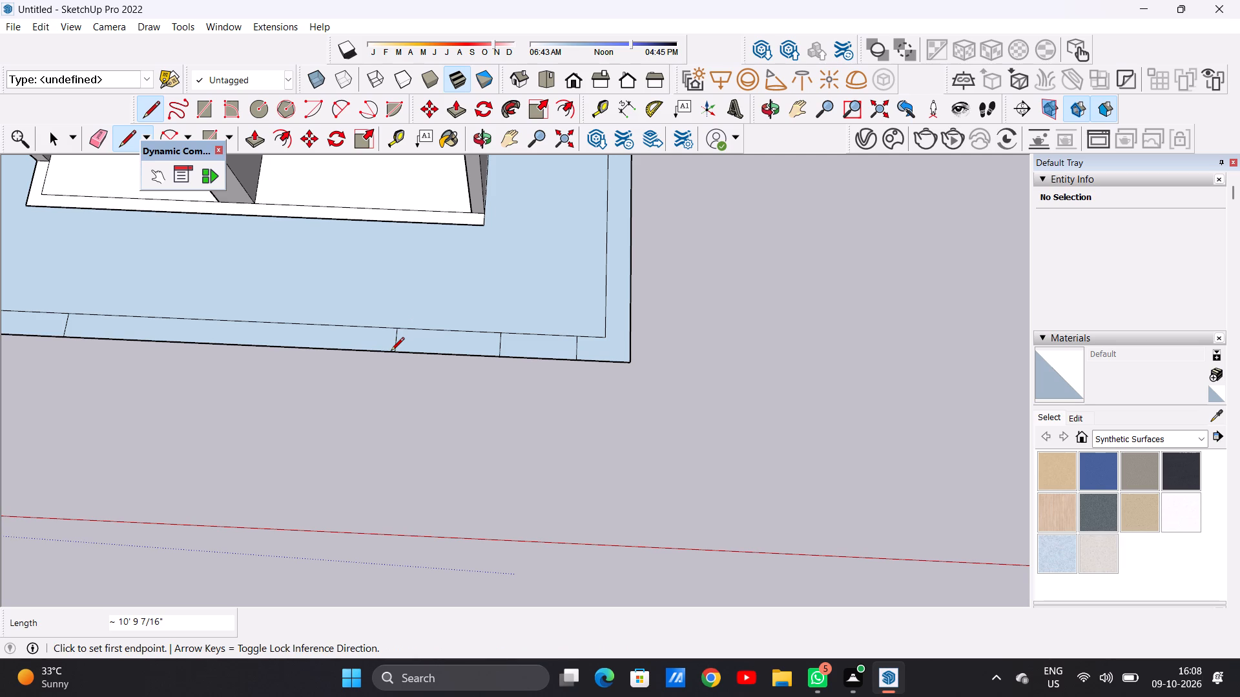
{"action": "key", "text": "space"}
Erase the dividing line near the front-left corner of the front border strip.
{"action": "scroll", "coordinate": [480, 369], "scroll_direction": "down", "scroll_amount": 5}
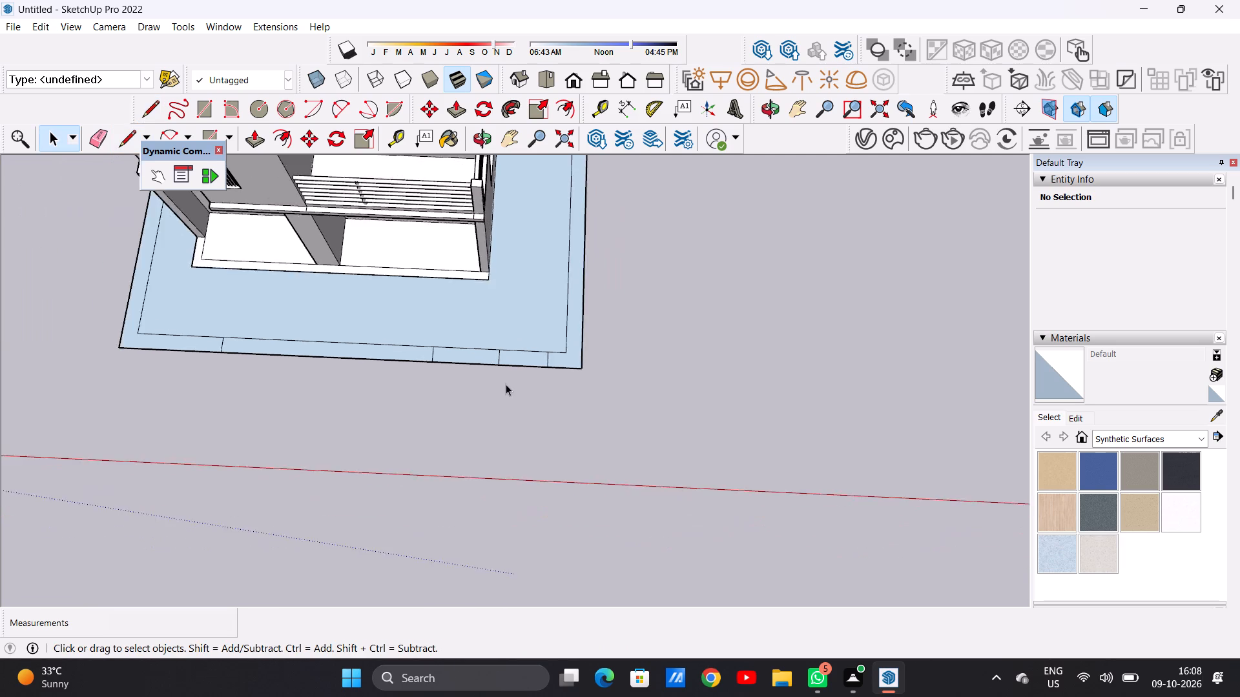
{"action": "scroll", "coordinate": [506, 384], "scroll_direction": "down", "scroll_amount": 7}
{"action": "scroll", "coordinate": [369, 376], "scroll_direction": "down", "scroll_amount": 1}
{"action": "scroll", "coordinate": [369, 376], "scroll_direction": "up", "scroll_amount": 5}
{"action": "middle_click_drag", "start_coordinate": [365, 374], "coordinate": [409, 414]}
{"action": "scroll", "coordinate": [378, 381], "scroll_direction": "up", "scroll_amount": 4}
{"action": "scroll", "coordinate": [444, 391], "scroll_direction": "down", "scroll_amount": 9}
{"action": "scroll", "coordinate": [377, 371], "scroll_direction": "up", "scroll_amount": 6}
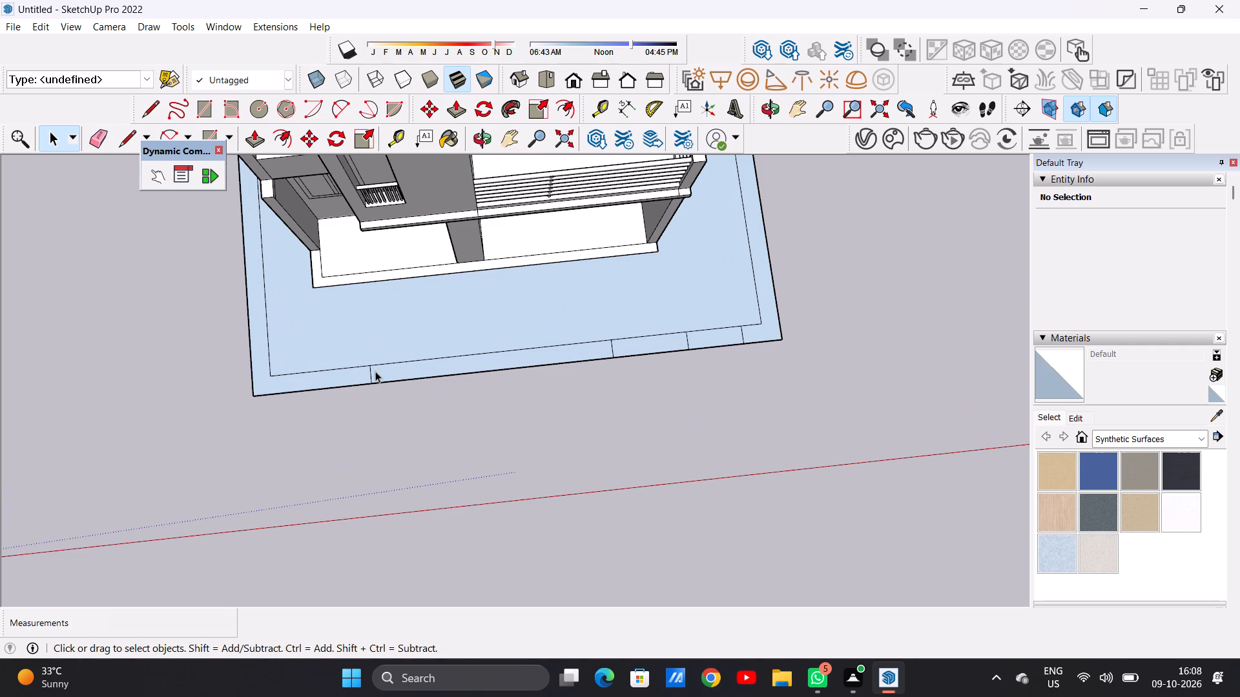
{"action": "key", "text": "e"}
{"action": "scroll", "coordinate": [358, 386], "scroll_direction": "up", "scroll_amount": 7}
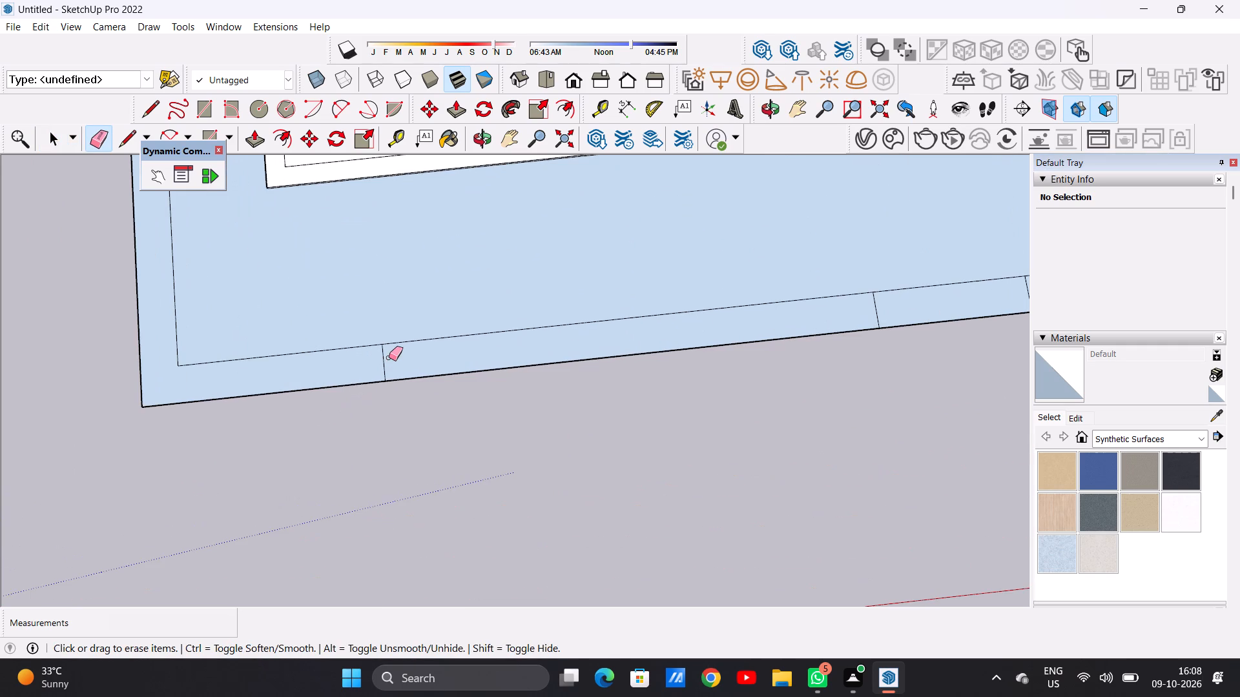
{"action": "left_click_drag", "start_coordinate": [389, 358], "coordinate": [374, 361]}
Draw a dividing line about 10' 9" long across the front border strip, closer to its front-left corner.
{"action": "key", "text": "l"}
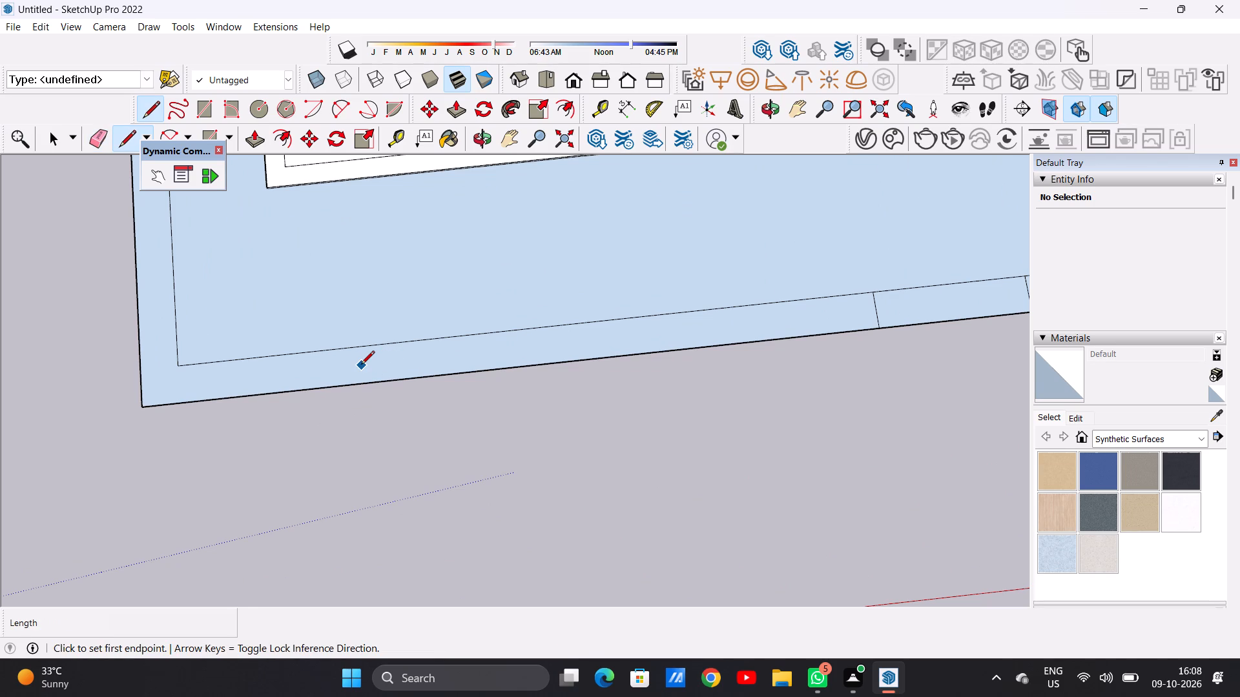
{"action": "left_click", "coordinate": [253, 394]}
{"action": "left_click", "coordinate": [248, 359]}
{"action": "scroll", "coordinate": [245, 393], "scroll_direction": "down", "scroll_amount": 1}
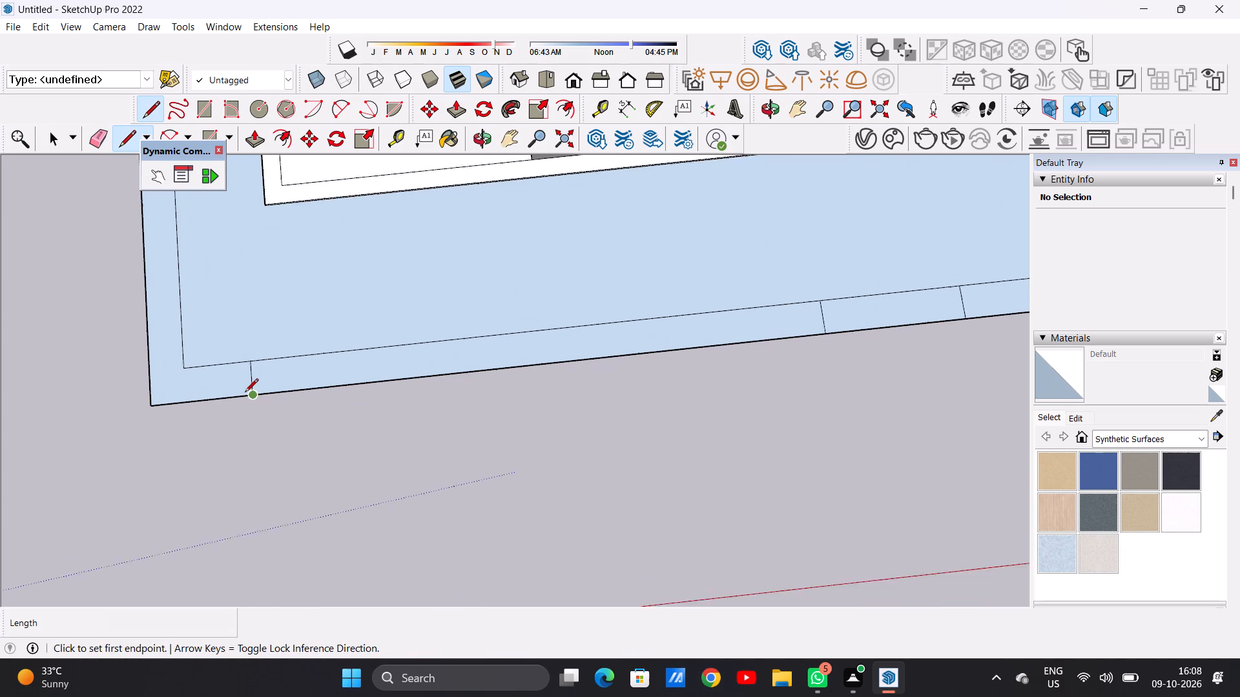
{"action": "scroll", "coordinate": [245, 393], "scroll_direction": "down", "scroll_amount": 10}
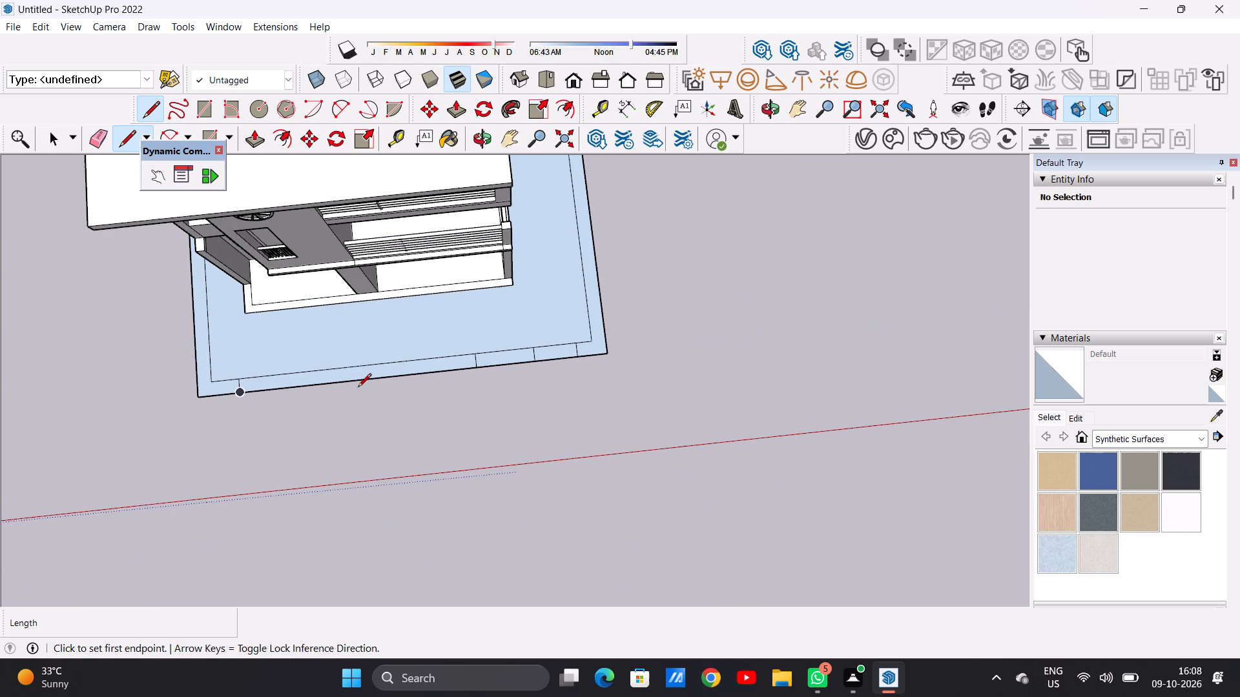
{"action": "scroll", "coordinate": [346, 383], "scroll_direction": "up", "scroll_amount": 5}
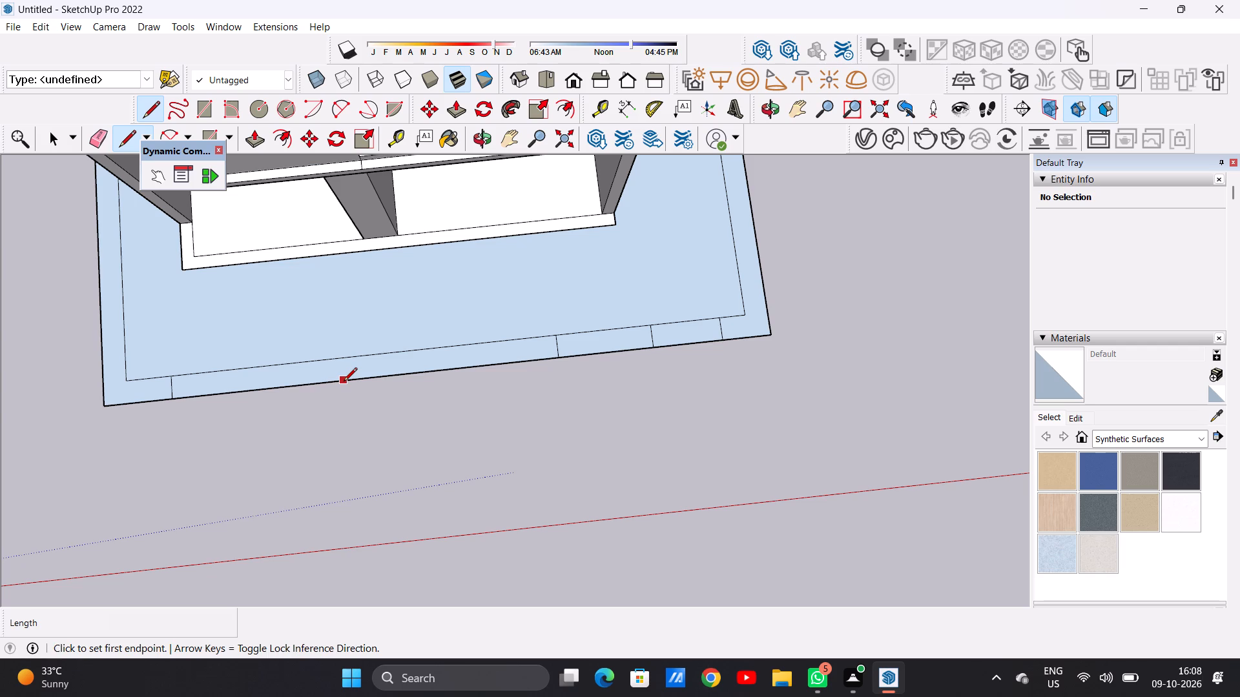
{"action": "key", "text": "space"}
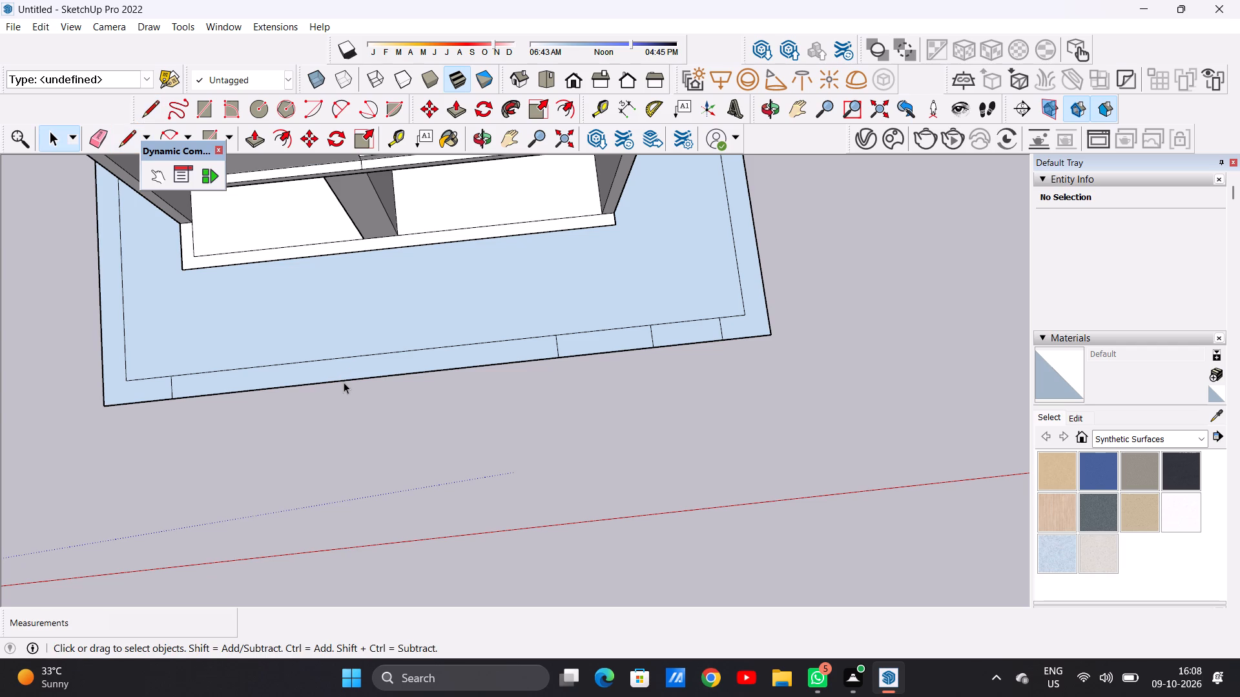
Push/Pull the border strip running around the sides and rear of the plot up about 63' 6" as a boundary wall.
{"action": "scroll", "coordinate": [422, 424], "scroll_direction": "down", "scroll_amount": 13}
{"action": "middle_click_drag", "start_coordinate": [516, 417], "coordinate": [468, 303]}
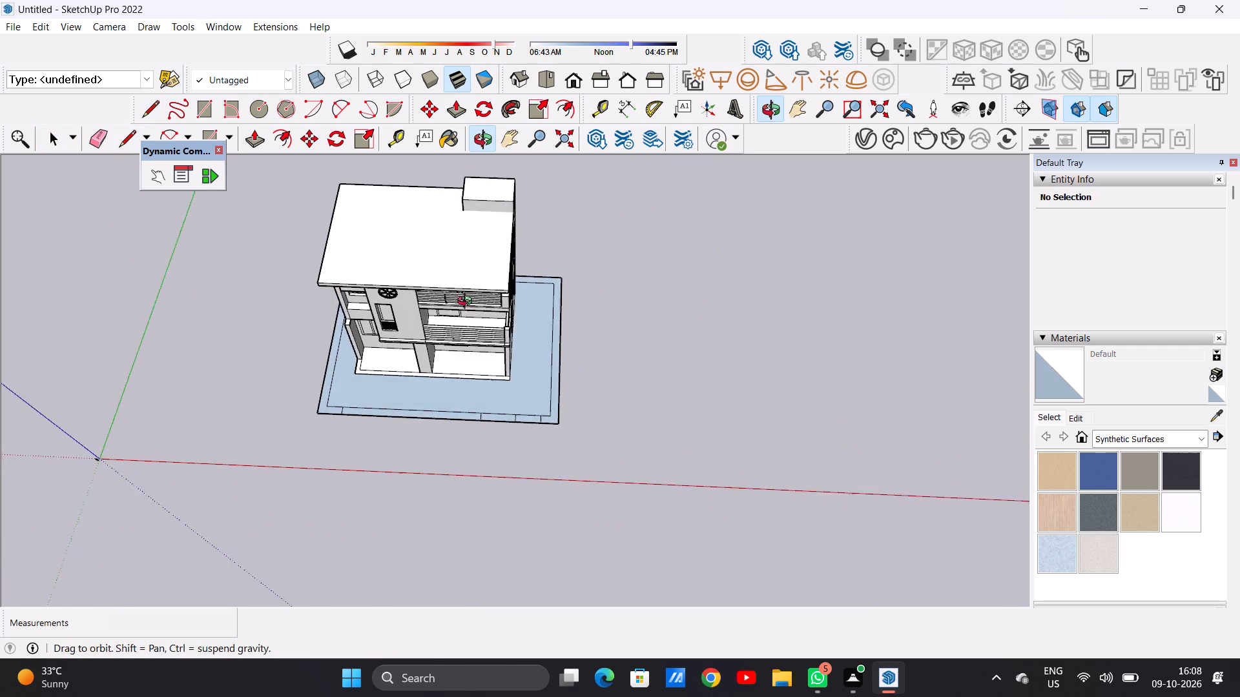
{"action": "middle_click_drag", "start_coordinate": [468, 303], "coordinate": [457, 268]}
{"action": "middle_click_drag", "start_coordinate": [569, 456], "coordinate": [535, 341]}
{"action": "scroll", "coordinate": [569, 456], "scroll_direction": "up", "scroll_amount": 1}
{"action": "scroll", "coordinate": [579, 401], "scroll_direction": "up", "scroll_amount": 12}
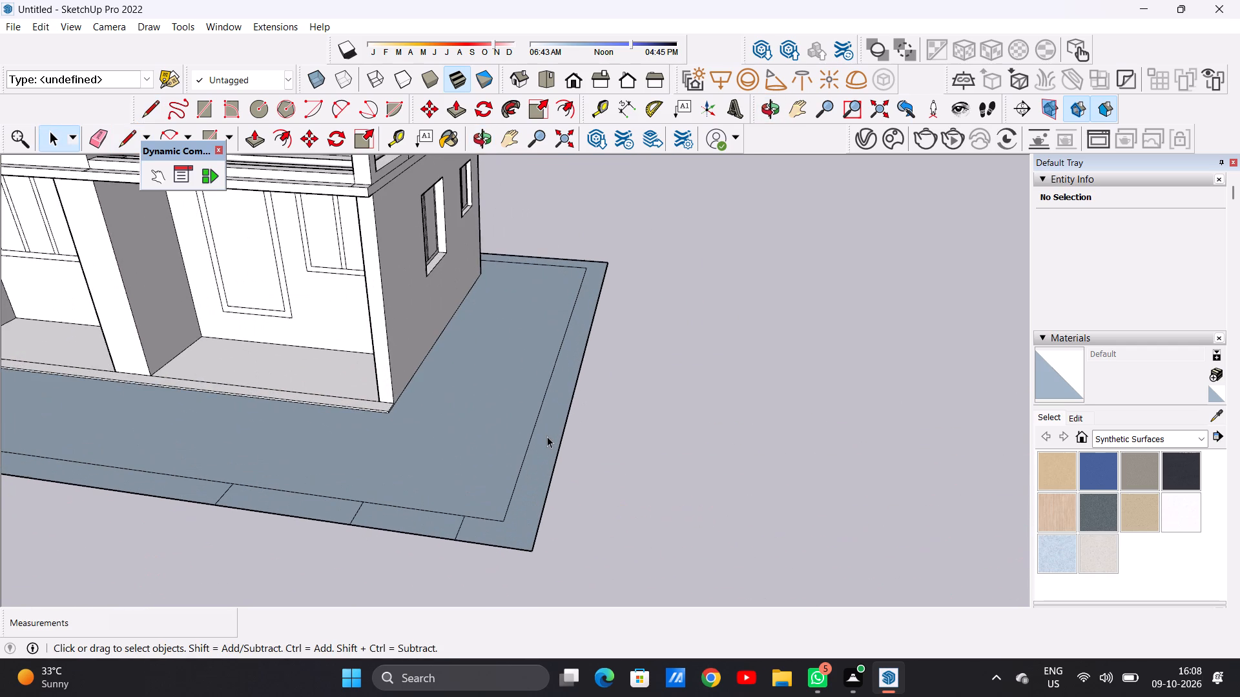
{"action": "key", "text": "p"}
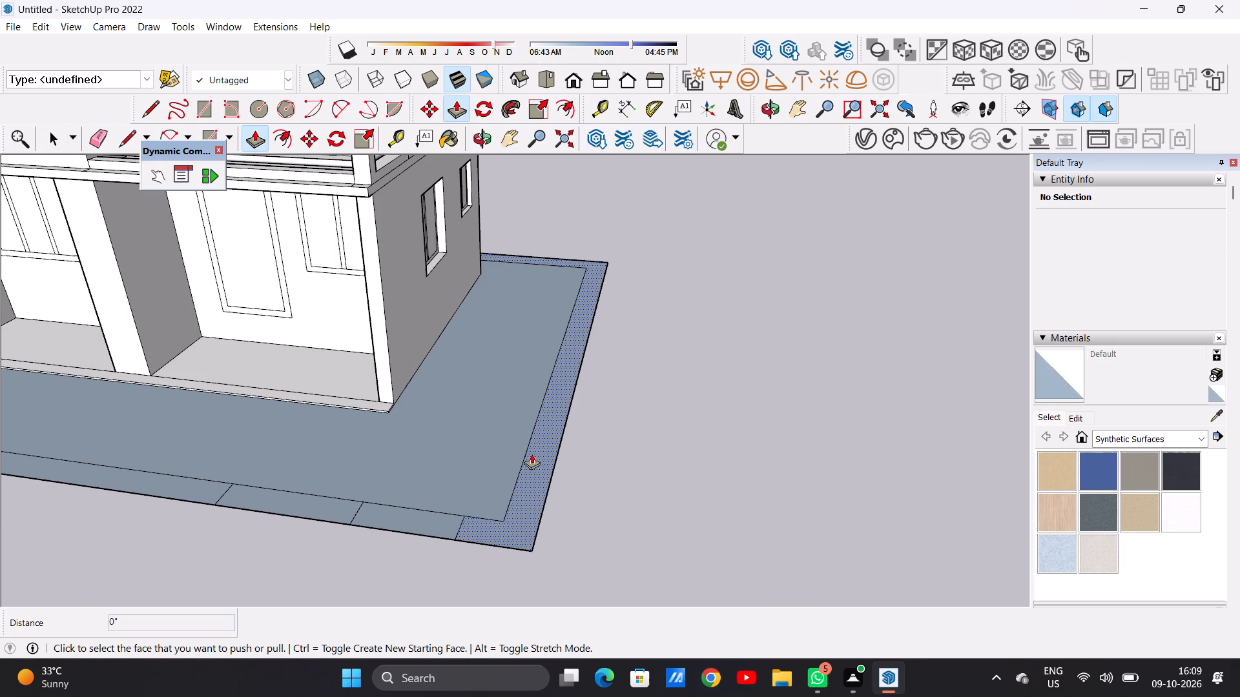
{"action": "left_click", "coordinate": [532, 454]}
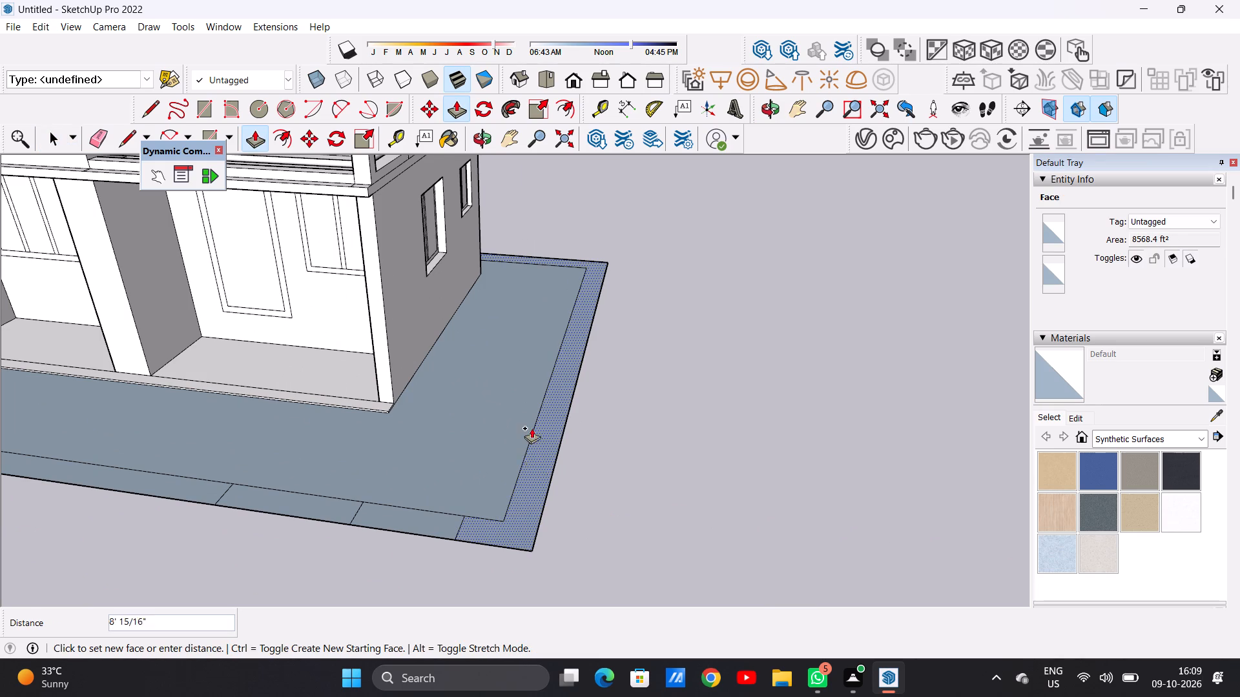
{"action": "scroll", "coordinate": [564, 341], "scroll_direction": "down", "scroll_amount": 6}
{"action": "middle_click_drag", "start_coordinate": [567, 356], "coordinate": [580, 332]}
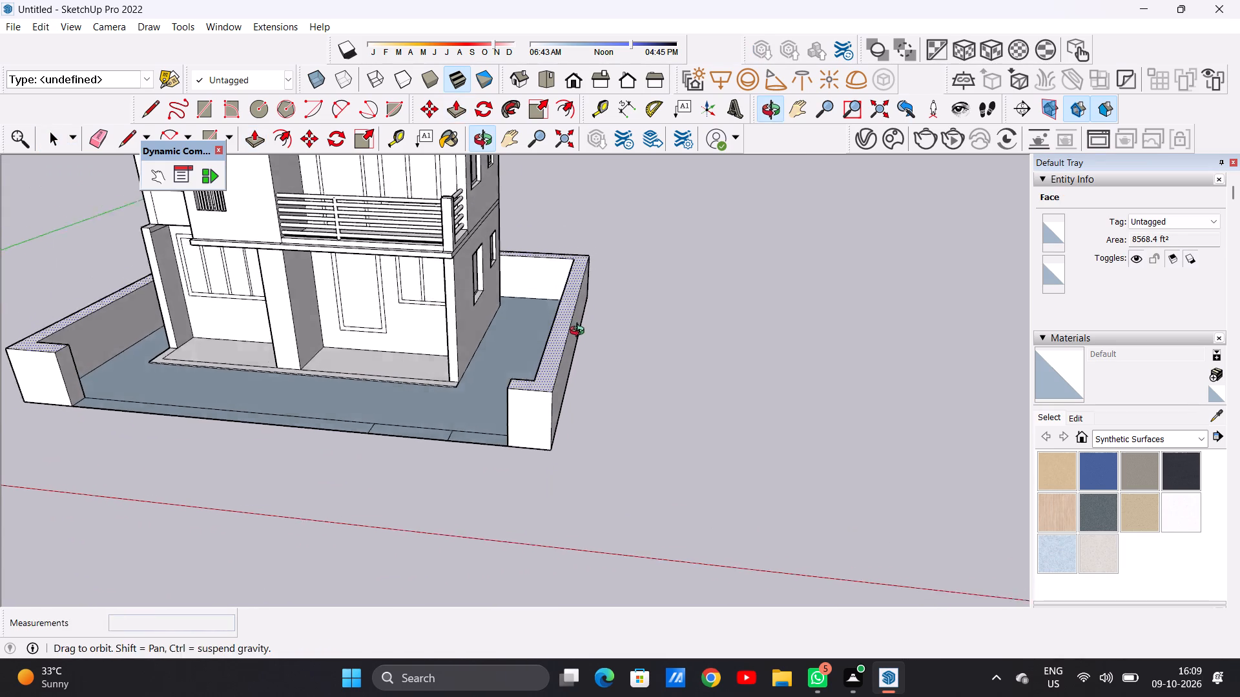
{"action": "middle_click_drag", "start_coordinate": [580, 332], "coordinate": [582, 326]}
{"action": "scroll", "coordinate": [561, 316], "scroll_direction": "down", "scroll_amount": 10}
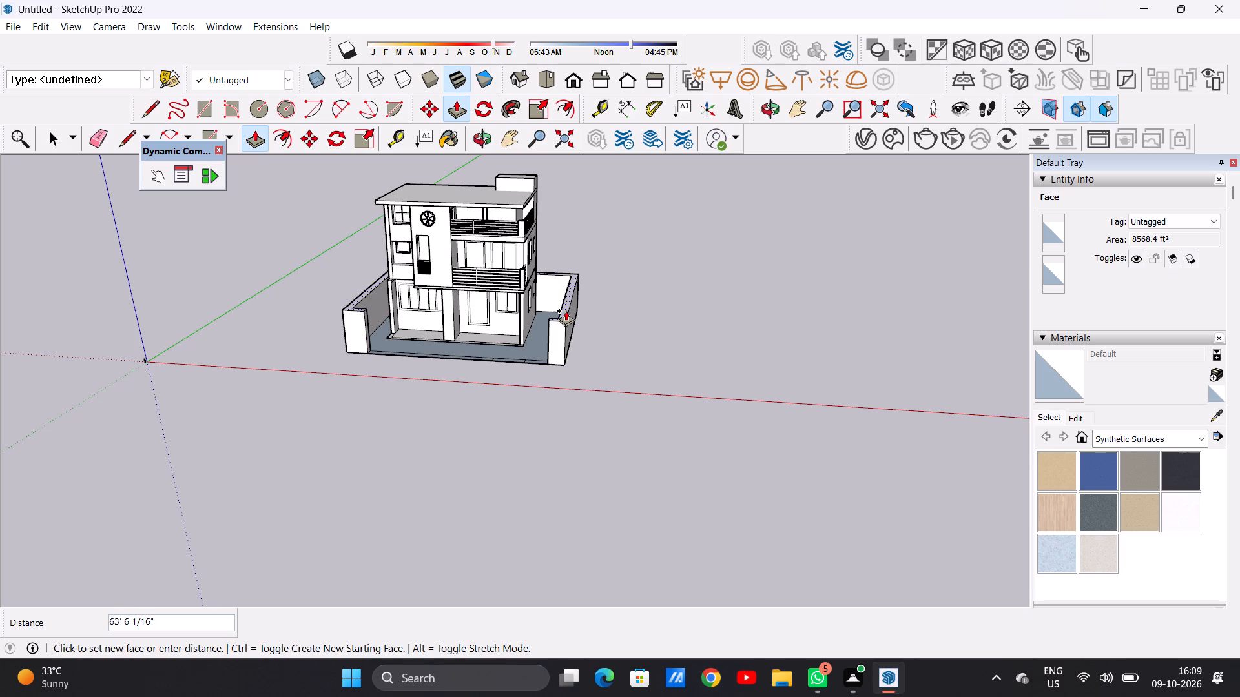
{"action": "left_click", "coordinate": [567, 308]}
{"action": "key", "text": "space"}
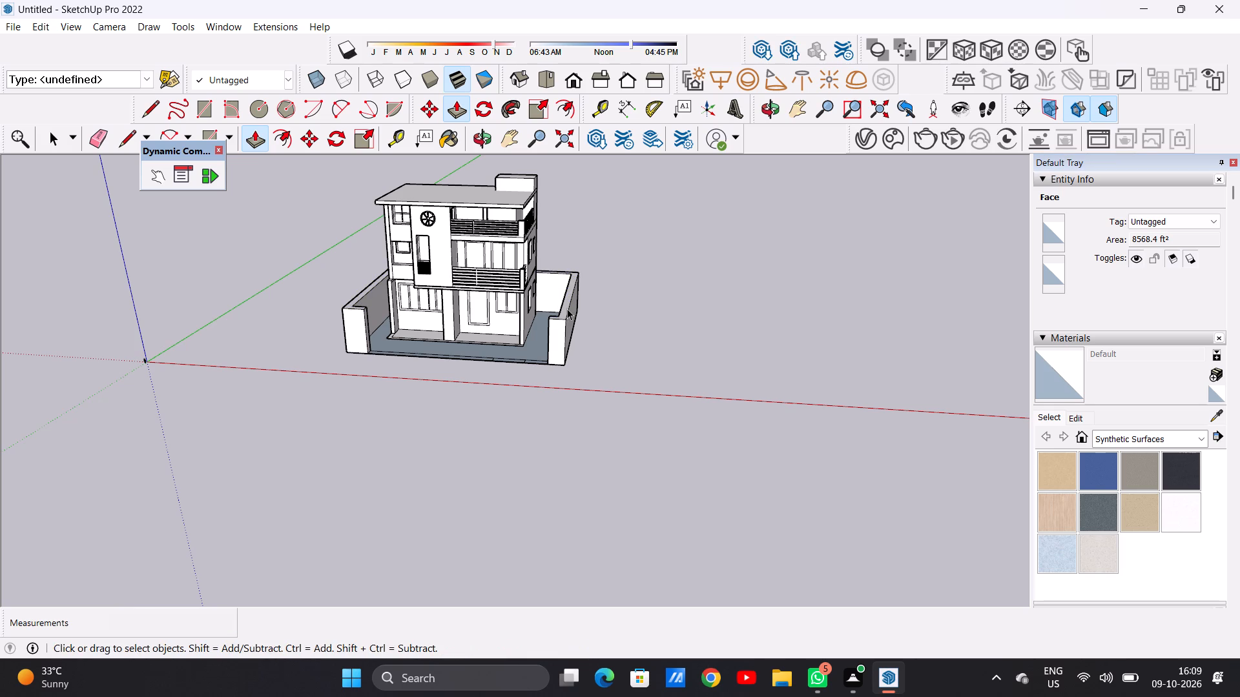
Lower the top face of the boundary wall by about 30' 7".
{"action": "scroll", "coordinate": [466, 382], "scroll_direction": "down", "scroll_amount": 6}
{"action": "scroll", "coordinate": [473, 288], "scroll_direction": "up", "scroll_amount": 6}
{"action": "middle_click_drag", "start_coordinate": [488, 412], "coordinate": [528, 412]}
{"action": "scroll", "coordinate": [528, 412], "scroll_direction": "up", "scroll_amount": 1}
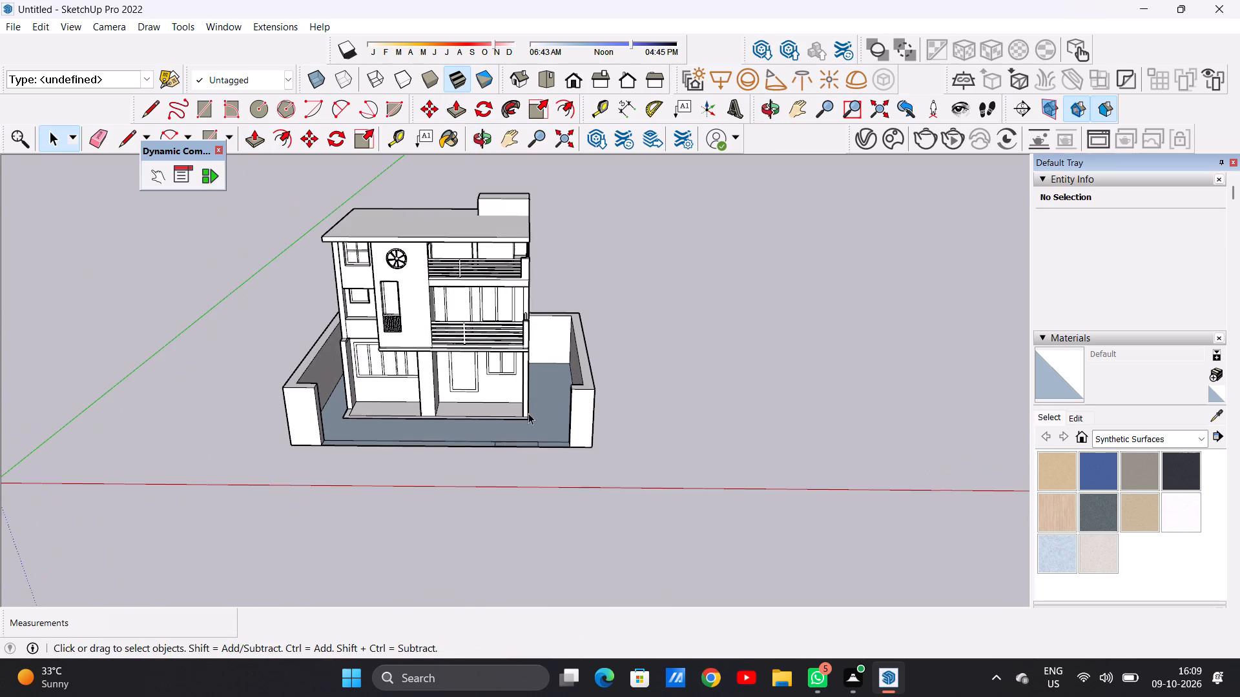
{"action": "middle_click_drag", "start_coordinate": [537, 447], "coordinate": [534, 373]}
{"action": "scroll", "coordinate": [522, 430], "scroll_direction": "down", "scroll_amount": 8}
{"action": "scroll", "coordinate": [533, 433], "scroll_direction": "up", "scroll_amount": 2}
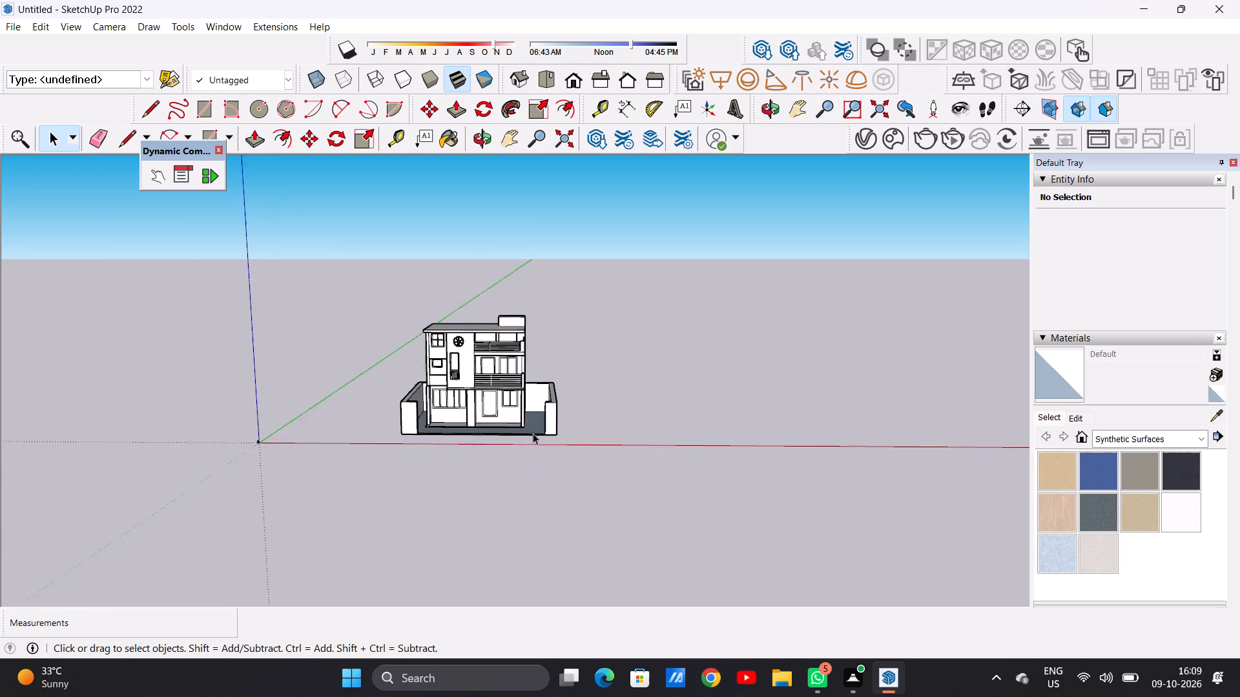
{"action": "scroll", "coordinate": [533, 433], "scroll_direction": "up", "scroll_amount": 11}
{"action": "scroll", "coordinate": [516, 430], "scroll_direction": "down", "scroll_amount": 7}
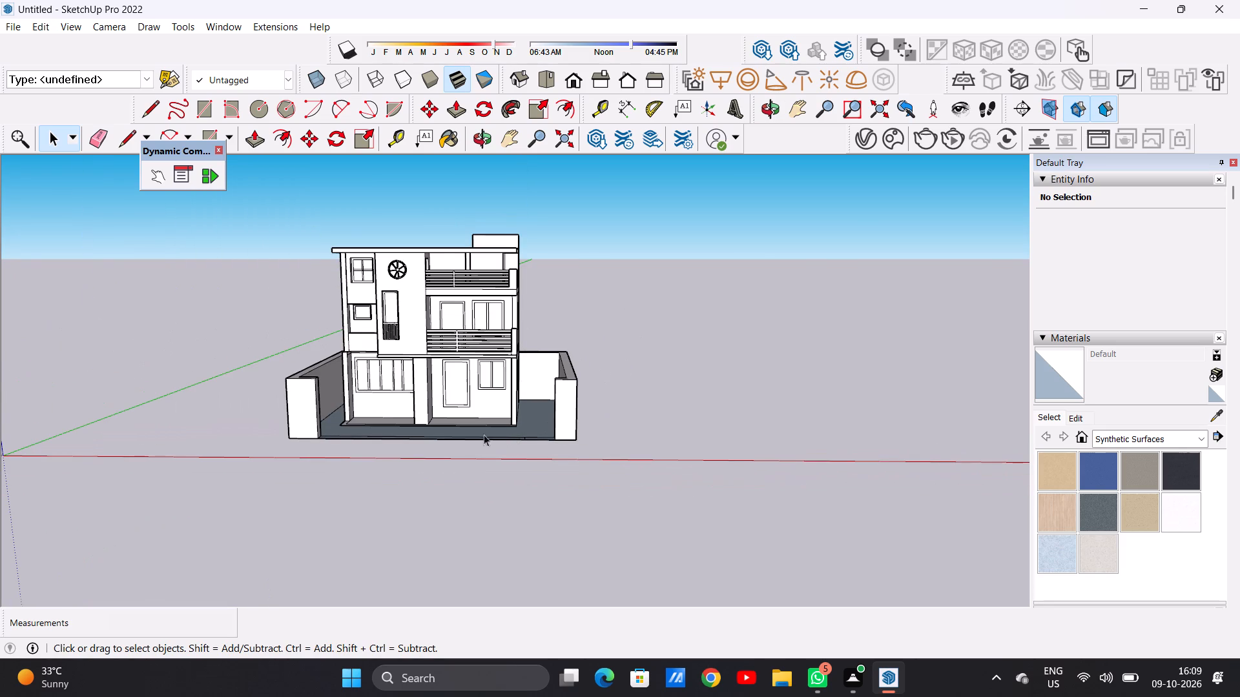
{"action": "scroll", "coordinate": [473, 434], "scroll_direction": "down", "scroll_amount": 2}
{"action": "scroll", "coordinate": [517, 414], "scroll_direction": "up", "scroll_amount": 6}
{"action": "middle_click_drag", "start_coordinate": [579, 394], "coordinate": [560, 439]}
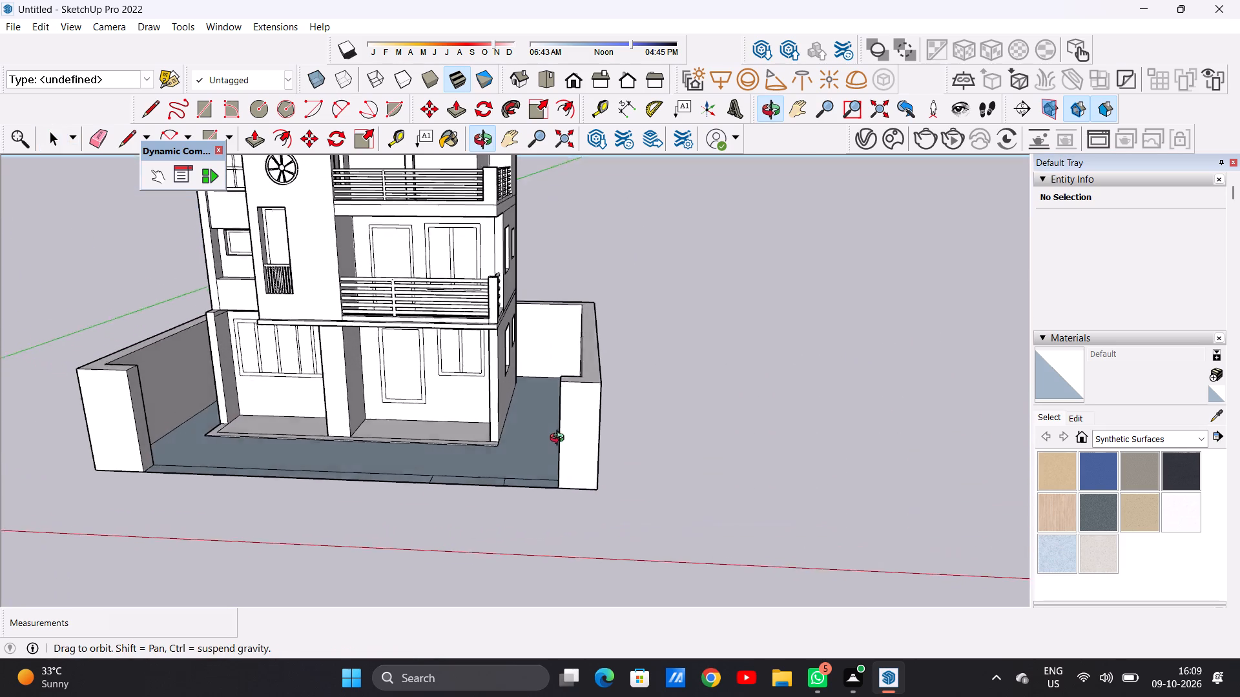
{"action": "middle_click_drag", "start_coordinate": [560, 439], "coordinate": [560, 453]}
{"action": "key", "text": "p"}
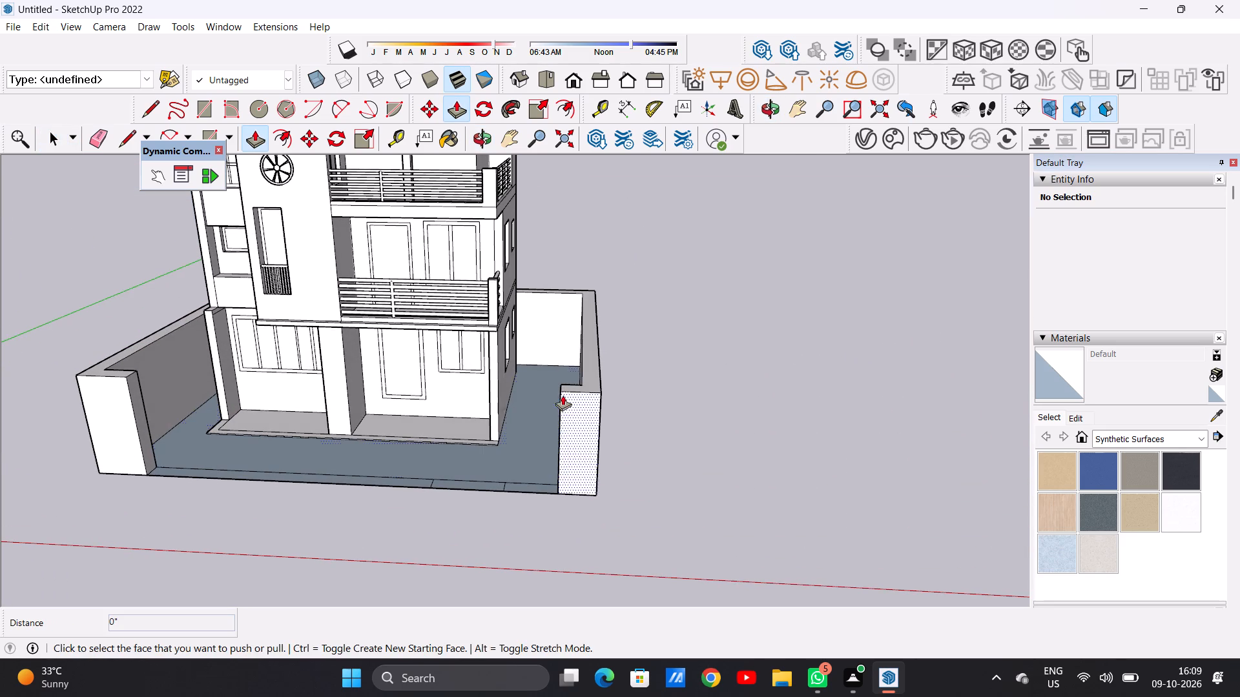
{"action": "left_click", "coordinate": [590, 379]}
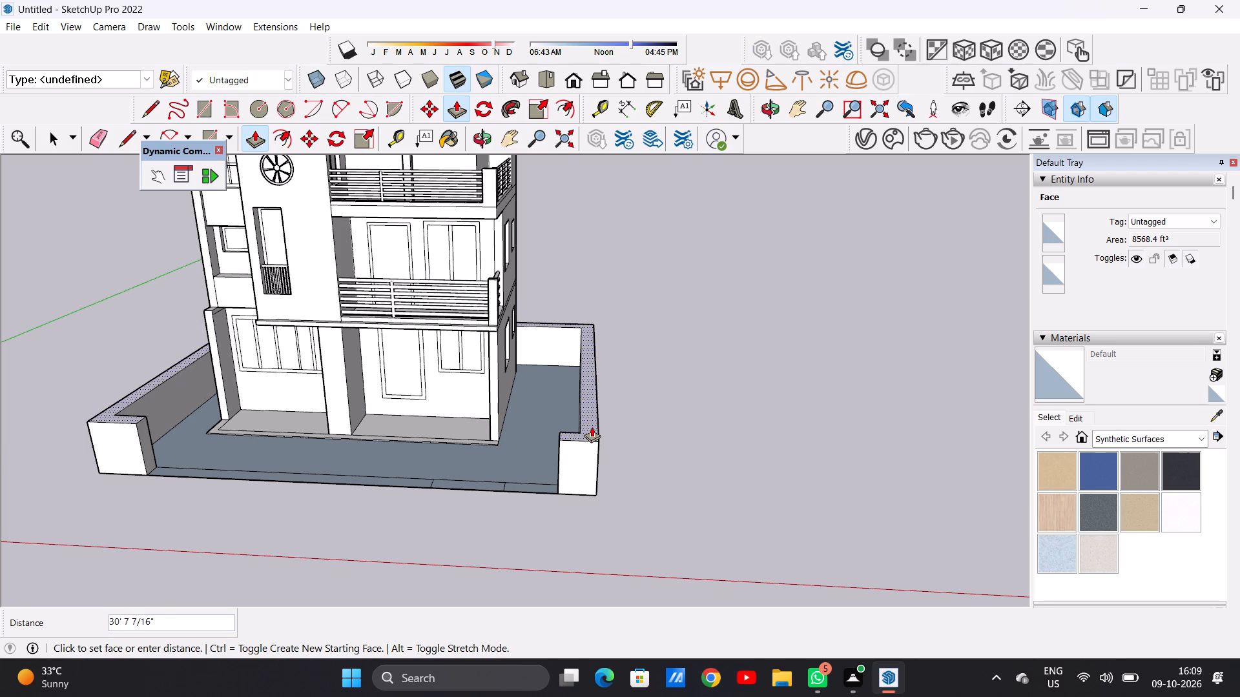
{"action": "left_click", "coordinate": [592, 427]}
{"action": "key", "text": "space"}
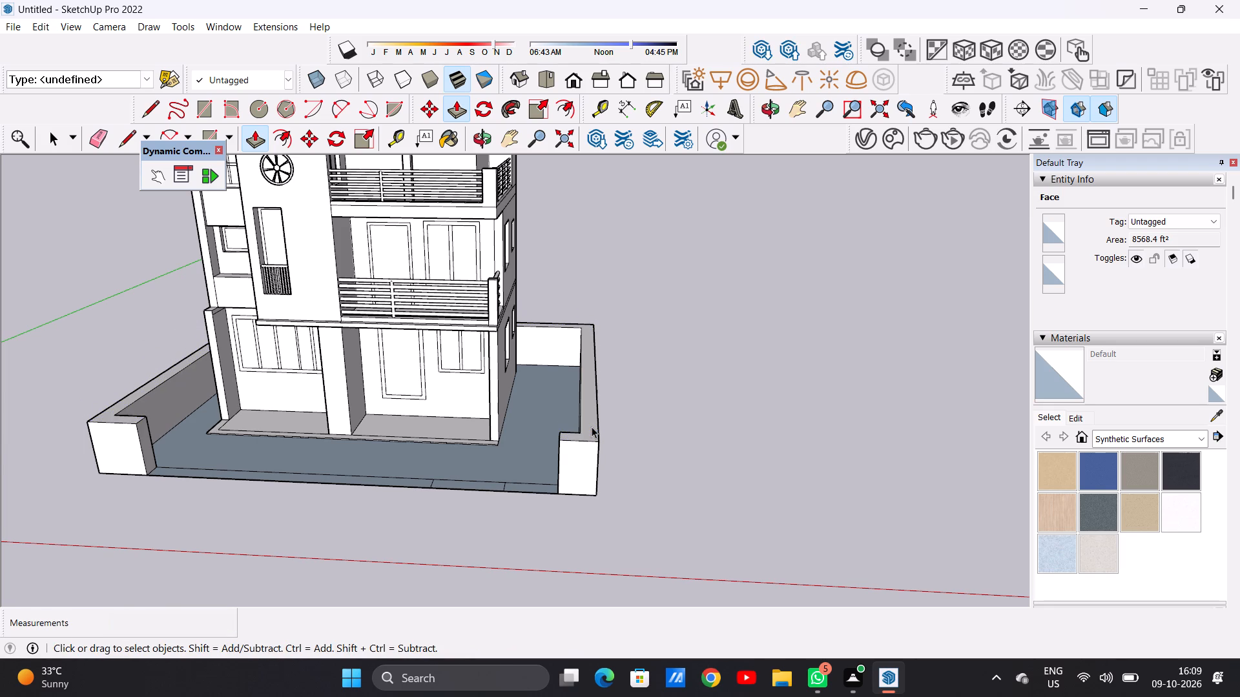
Push/Pull the front strip section between the two inner dividing lines up about 35' 9", using the front-right wall end as reference.
{"action": "scroll", "coordinate": [472, 488], "scroll_direction": "down", "scroll_amount": 6}
{"action": "middle_click_drag", "start_coordinate": [497, 492], "coordinate": [513, 423]}
{"action": "scroll", "coordinate": [308, 468], "scroll_direction": "up", "scroll_amount": 5}
{"action": "middle_click_drag", "start_coordinate": [329, 480], "coordinate": [309, 567]}
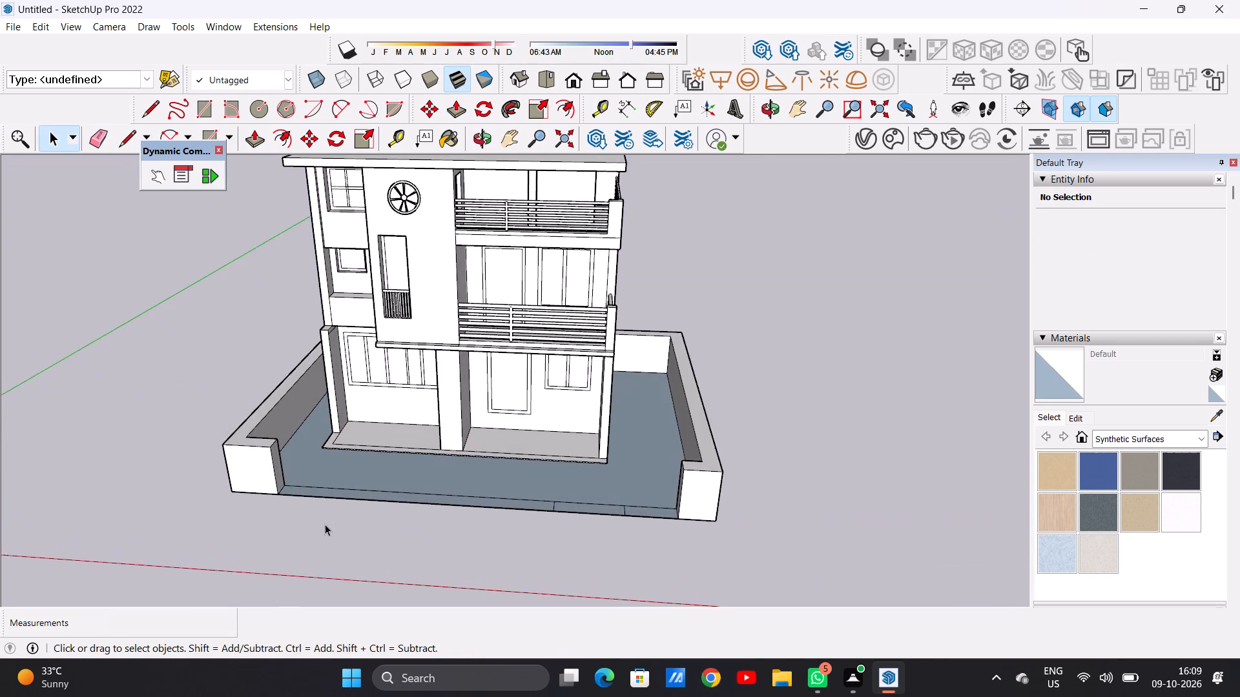
{"action": "scroll", "coordinate": [340, 509], "scroll_direction": "down", "scroll_amount": 7}
{"action": "middle_click_drag", "start_coordinate": [449, 534], "coordinate": [483, 584]}
{"action": "scroll", "coordinate": [517, 515], "scroll_direction": "up", "scroll_amount": 6}
{"action": "middle_click_drag", "start_coordinate": [510, 521], "coordinate": [485, 586]}
{"action": "scroll", "coordinate": [461, 487], "scroll_direction": "up", "scroll_amount": 5}
{"action": "middle_click_drag", "start_coordinate": [453, 500], "coordinate": [466, 536]}
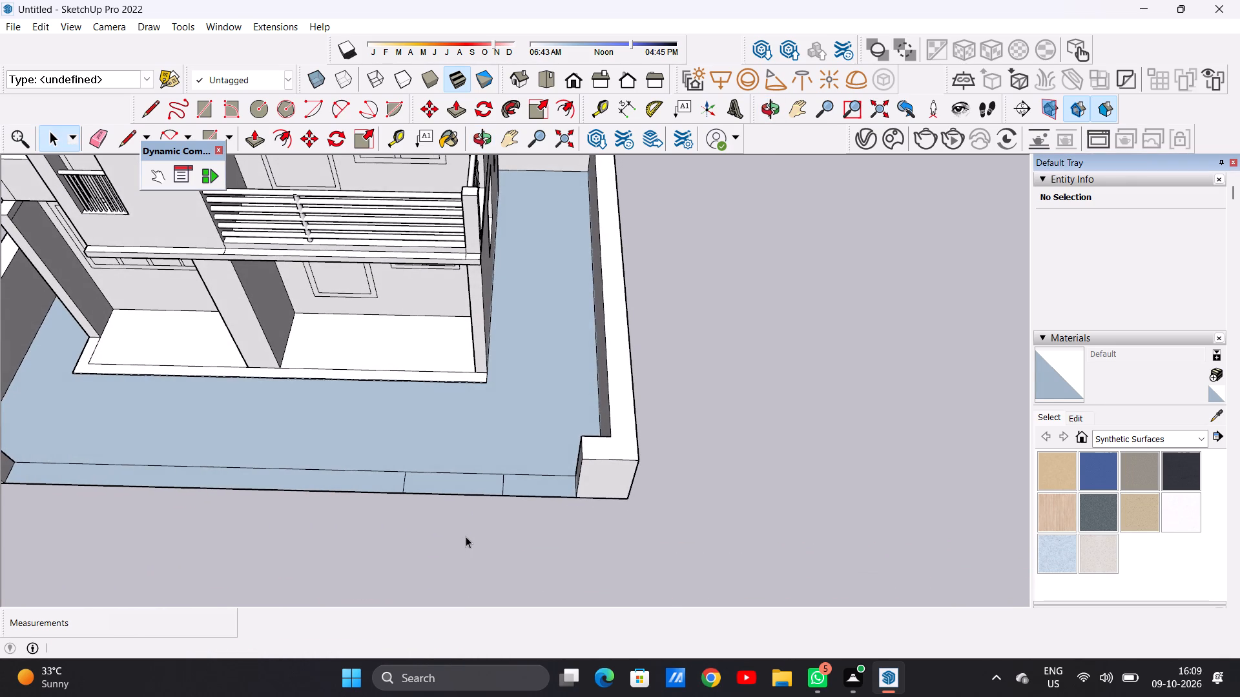
{"action": "scroll", "coordinate": [482, 490], "scroll_direction": "up", "scroll_amount": 4}
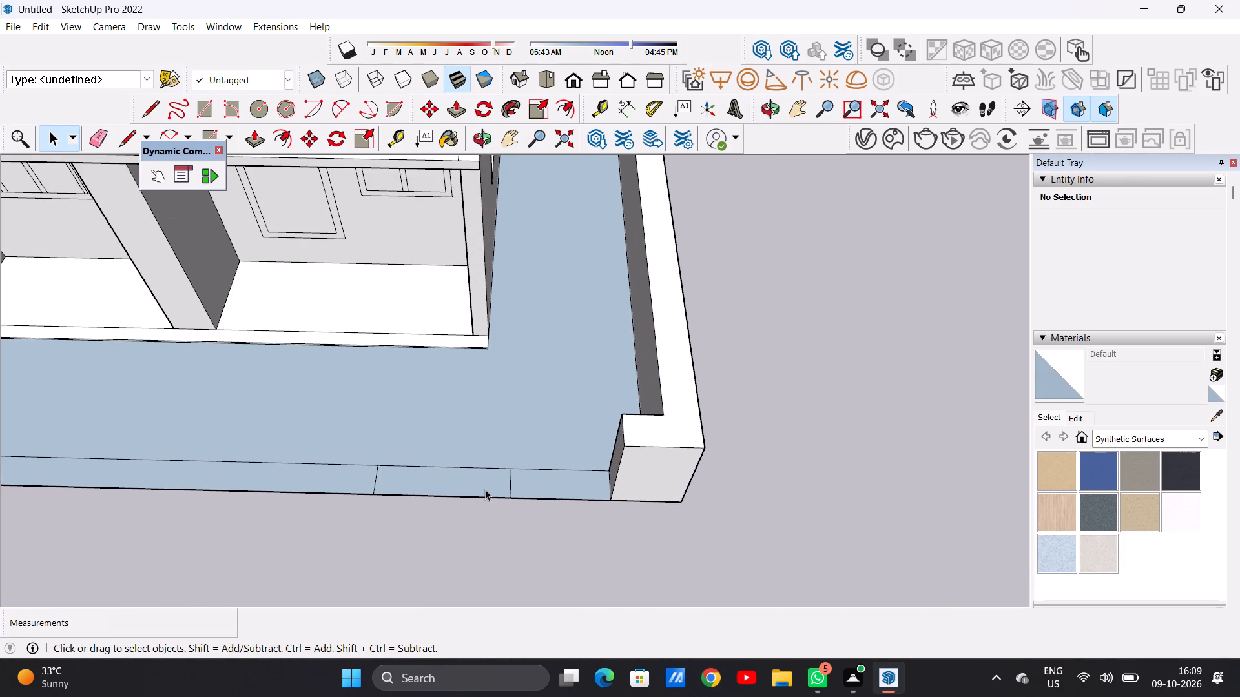
{"action": "key", "text": "p"}
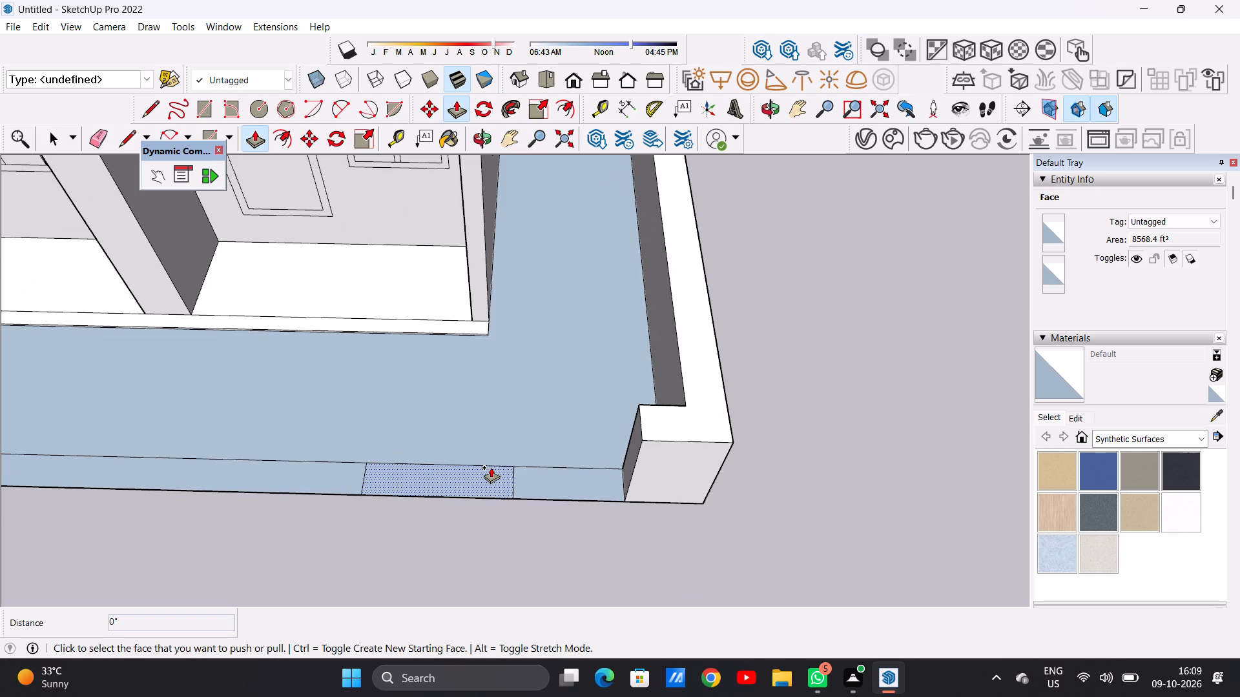
{"action": "left_click", "coordinate": [486, 478]}
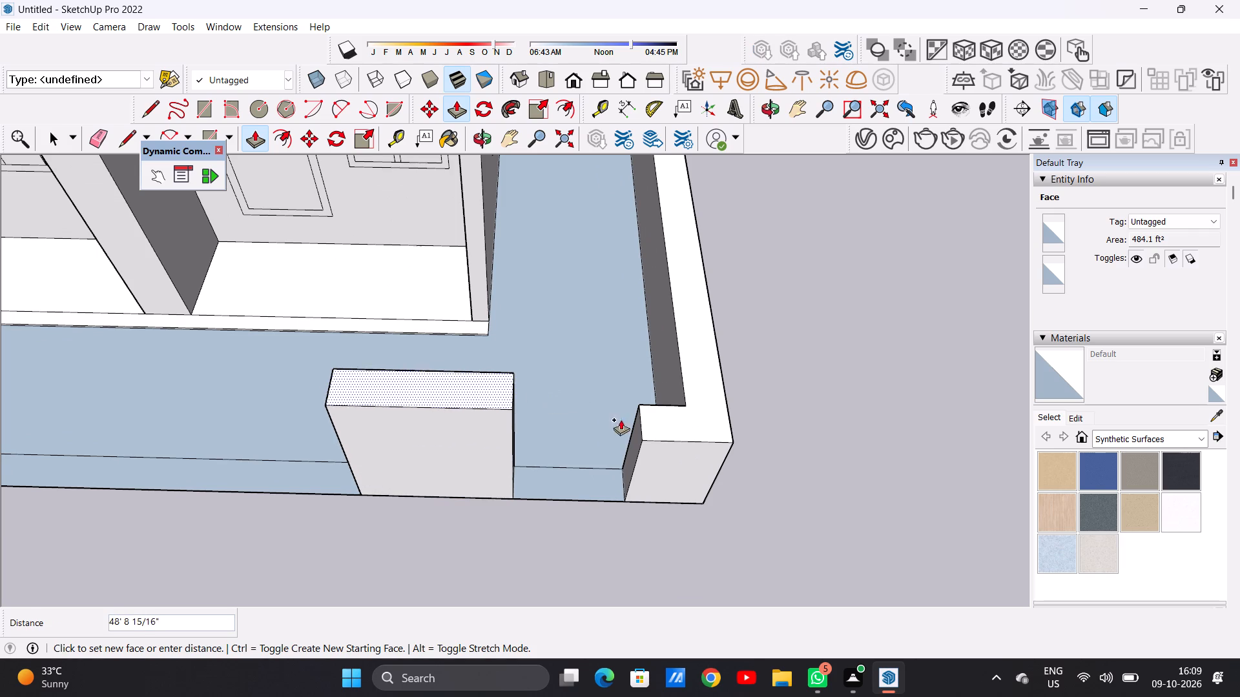
{"action": "left_click", "coordinate": [645, 439]}
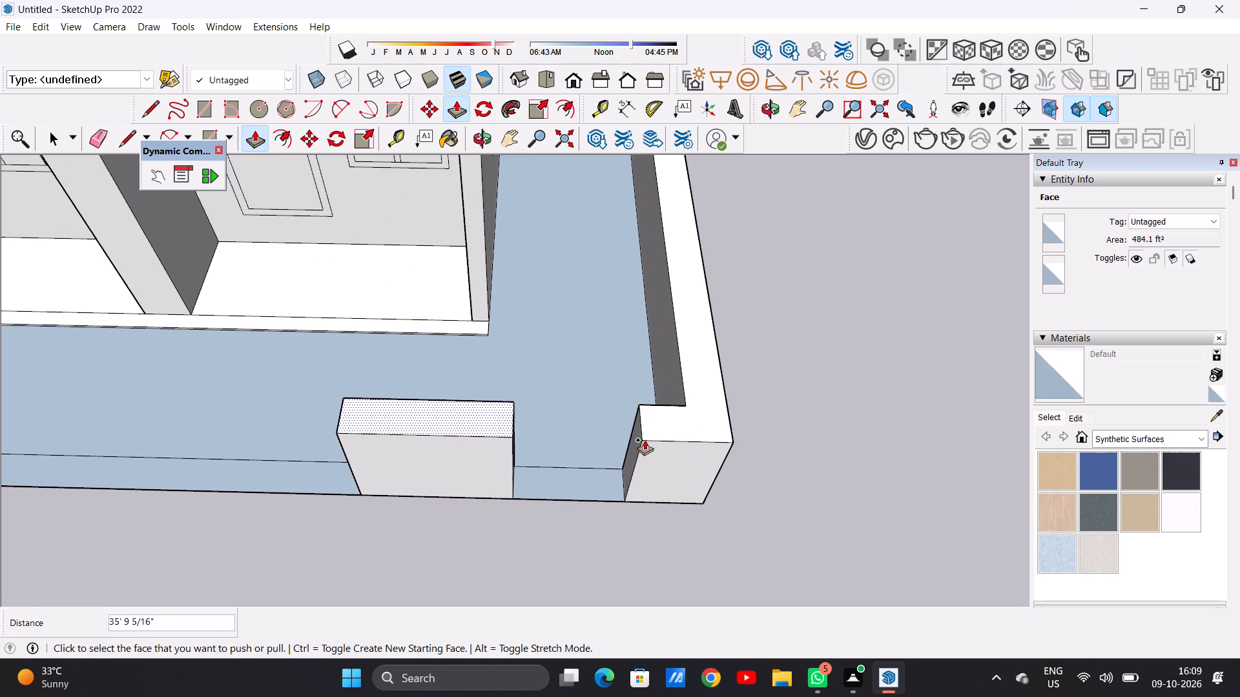
Narrow the front wall block by pushing its left side face in about 18' 8" toward the front-right wall end.
{"action": "middle_click_drag", "start_coordinate": [507, 520], "coordinate": [509, 445]}
{"action": "scroll", "coordinate": [447, 499], "scroll_direction": "down", "scroll_amount": 9}
{"action": "scroll", "coordinate": [455, 521], "scroll_direction": "up", "scroll_amount": 1}
{"action": "middle_click_drag", "start_coordinate": [449, 505], "coordinate": [450, 421]}
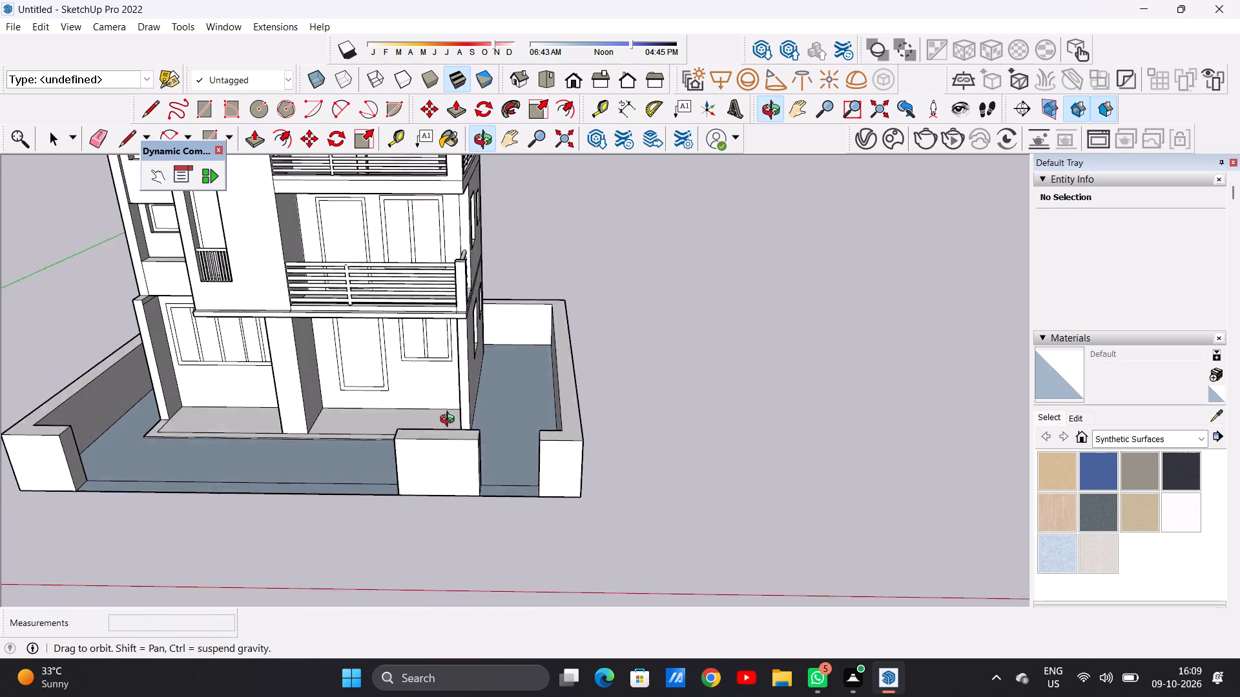
{"action": "middle_click_drag", "start_coordinate": [450, 421], "coordinate": [455, 401]}
{"action": "scroll", "coordinate": [465, 489], "scroll_direction": "down", "scroll_amount": 7}
{"action": "middle_click_drag", "start_coordinate": [457, 502], "coordinate": [462, 416]}
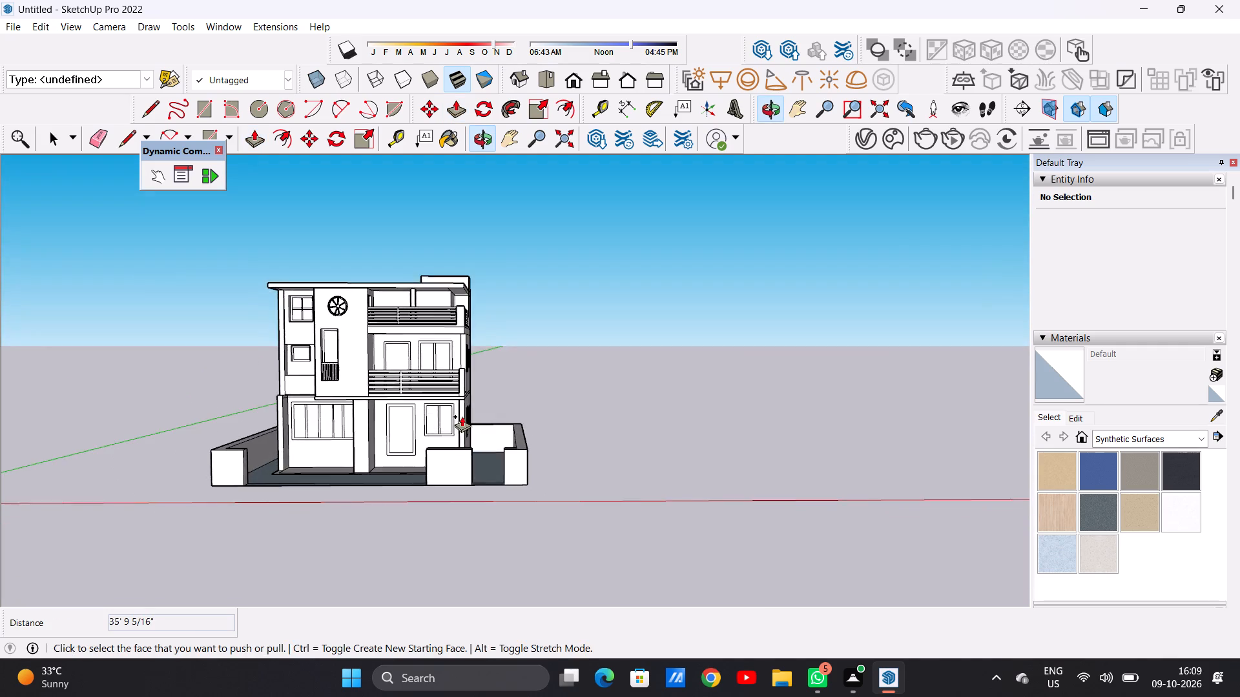
{"action": "scroll", "coordinate": [464, 441], "scroll_direction": "up", "scroll_amount": 7}
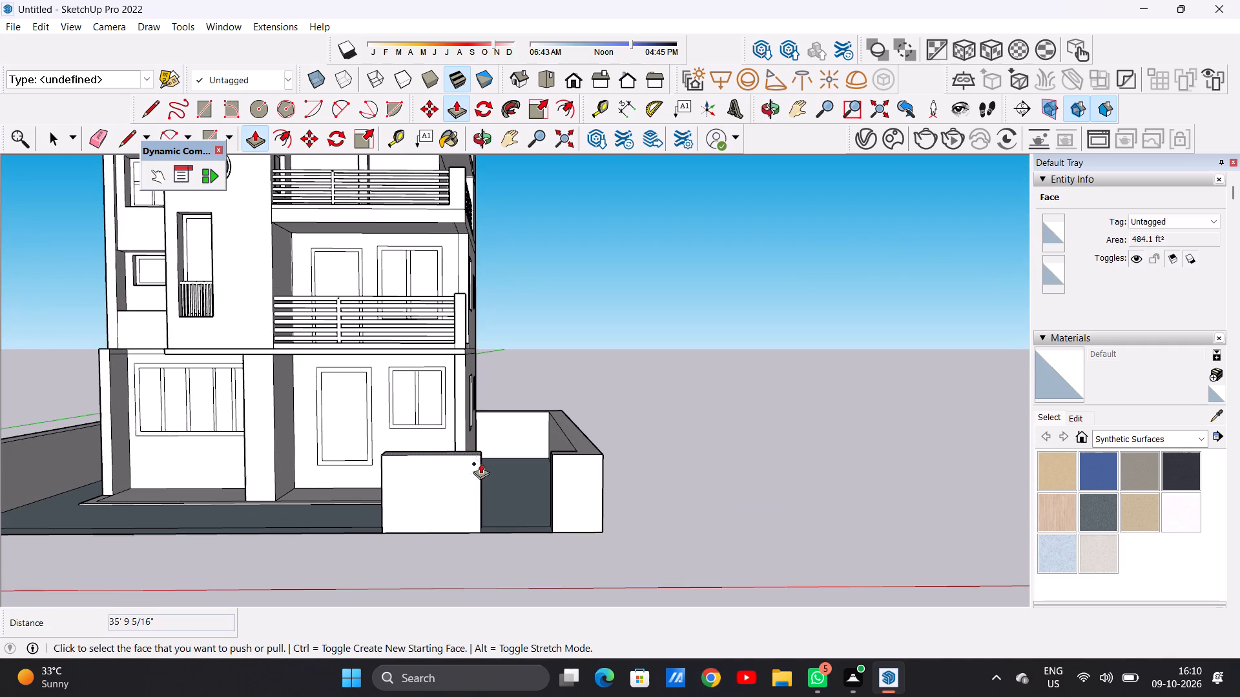
{"action": "scroll", "coordinate": [477, 532], "scroll_direction": "down", "scroll_amount": 4}
{"action": "middle_click_drag", "start_coordinate": [415, 529], "coordinate": [703, 534]}
{"action": "scroll", "coordinate": [561, 523], "scroll_direction": "up", "scroll_amount": 10}
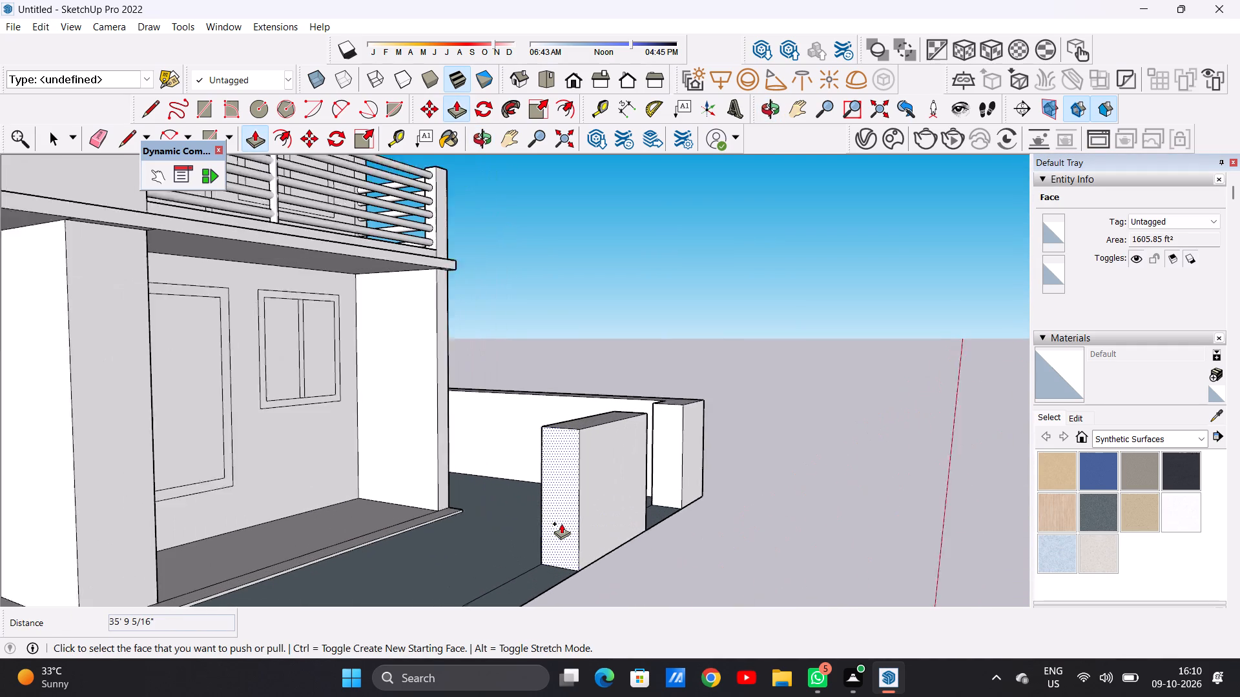
{"action": "key", "text": "space"}
{"action": "type", "text": "P"}
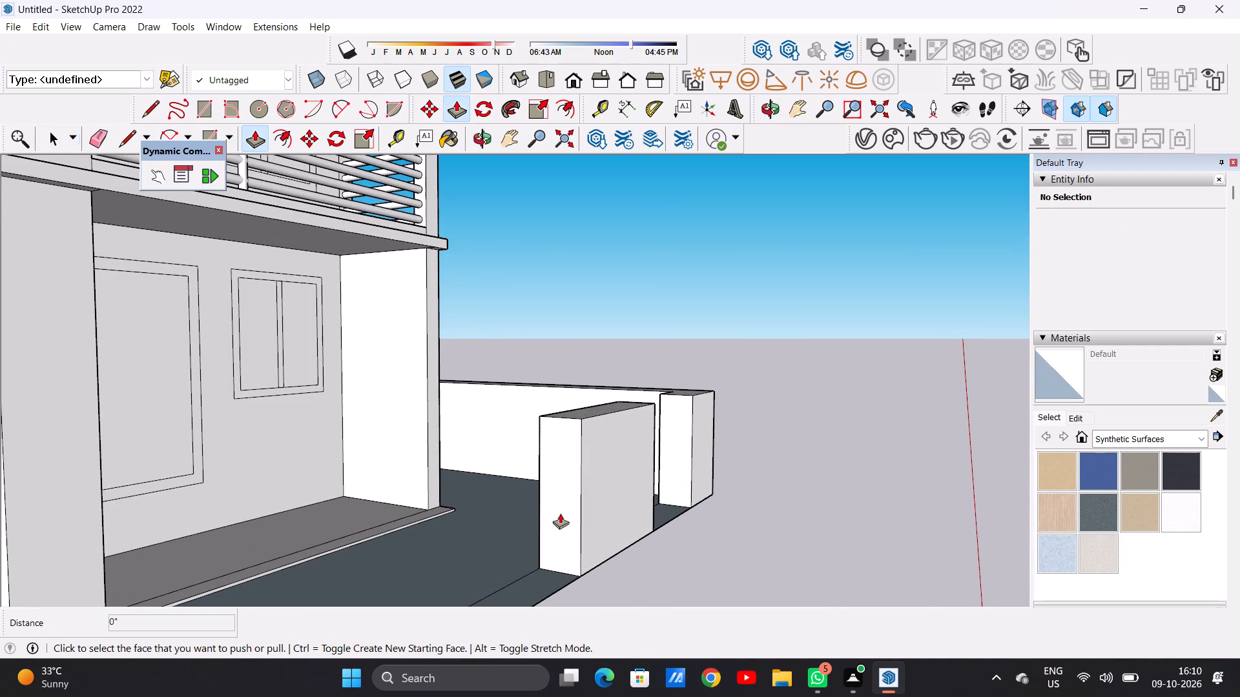
{"action": "left_click", "coordinate": [559, 483]}
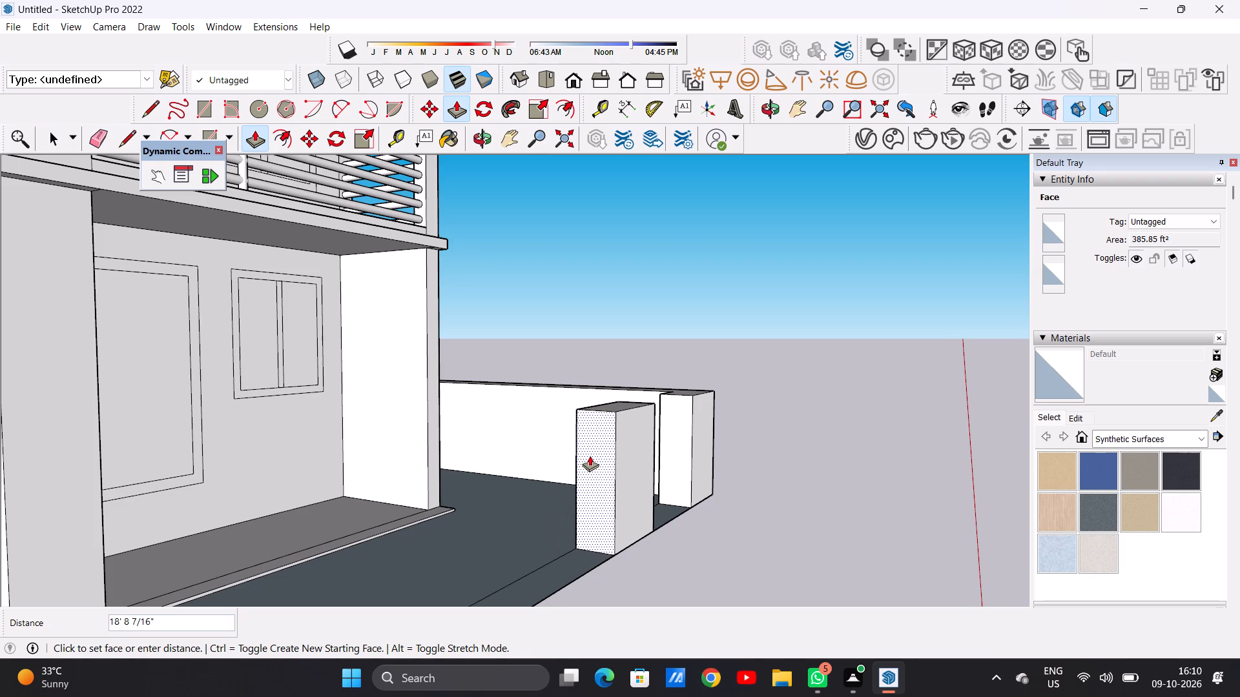
{"action": "left_click", "coordinate": [590, 456]}
{"action": "key", "text": "space"}
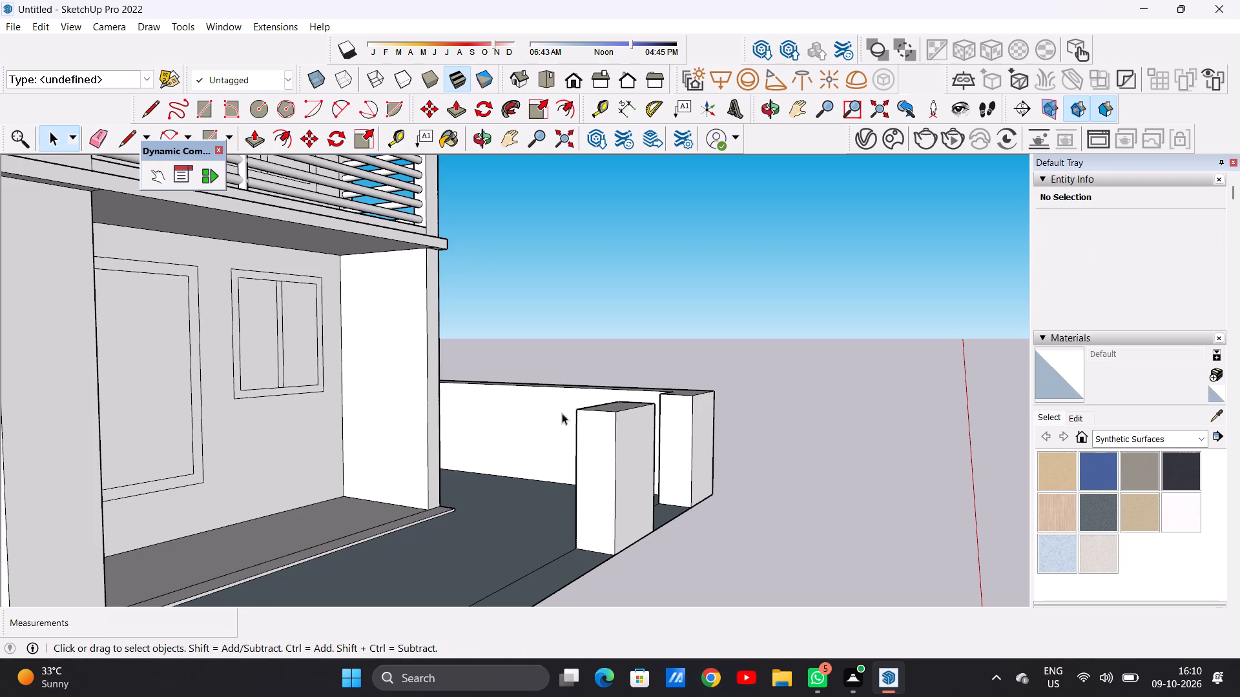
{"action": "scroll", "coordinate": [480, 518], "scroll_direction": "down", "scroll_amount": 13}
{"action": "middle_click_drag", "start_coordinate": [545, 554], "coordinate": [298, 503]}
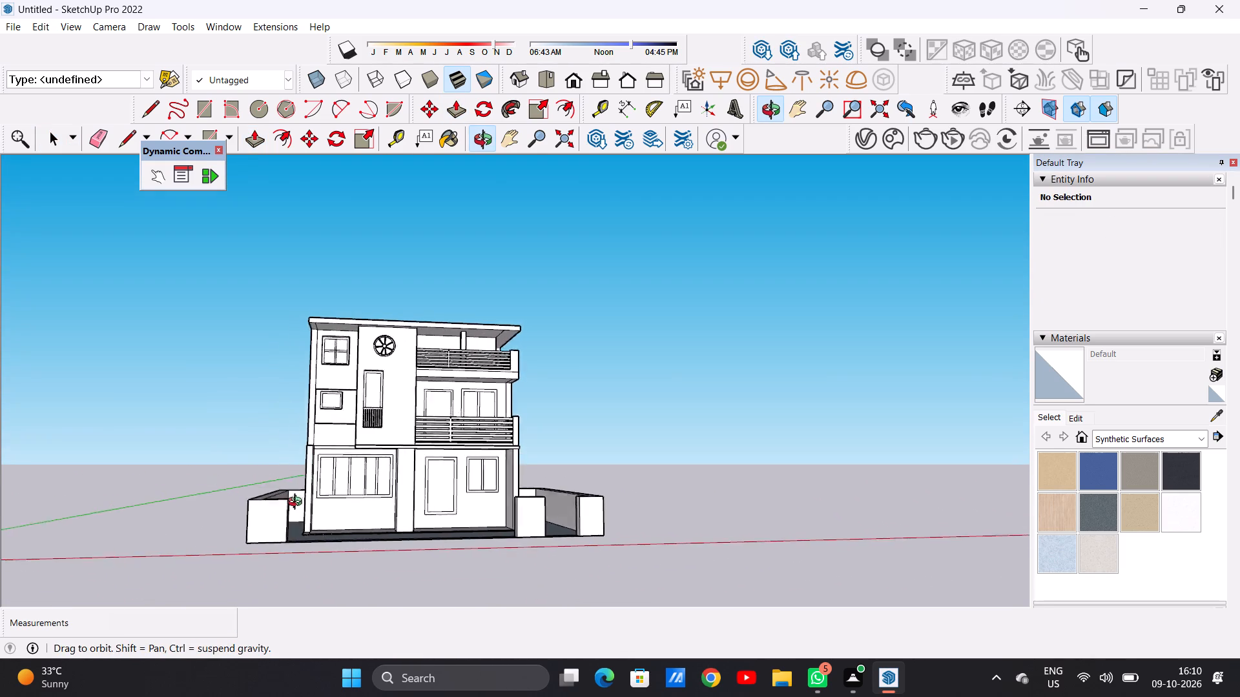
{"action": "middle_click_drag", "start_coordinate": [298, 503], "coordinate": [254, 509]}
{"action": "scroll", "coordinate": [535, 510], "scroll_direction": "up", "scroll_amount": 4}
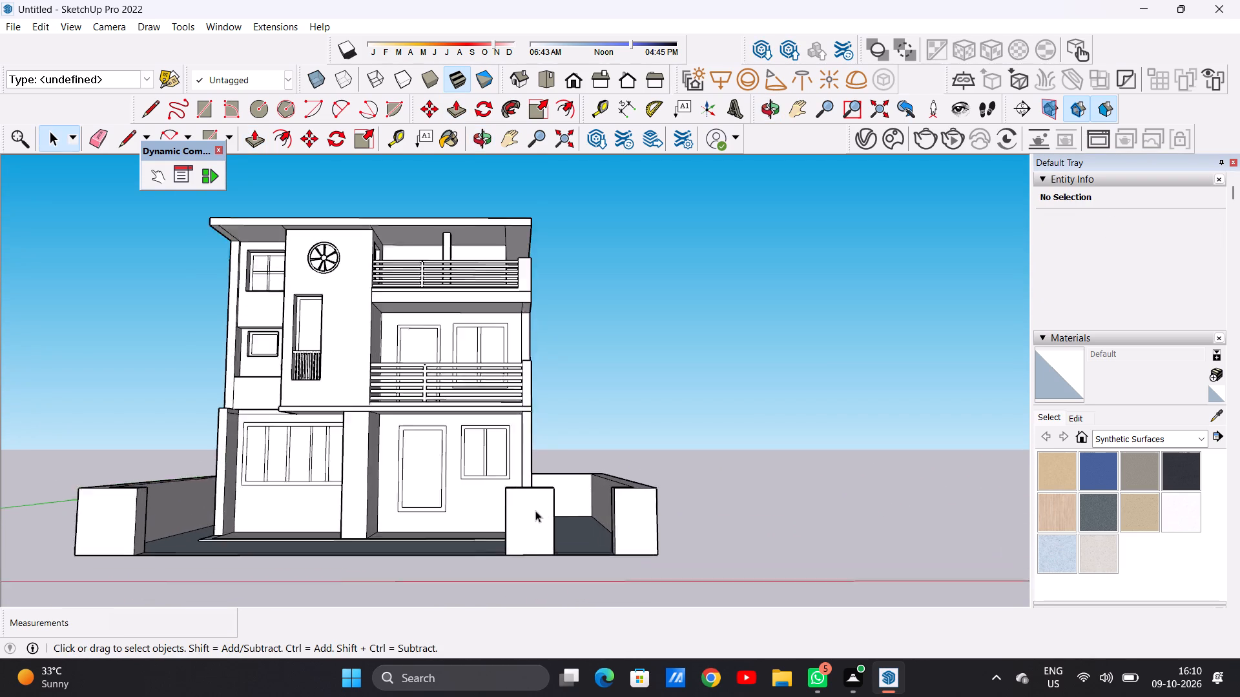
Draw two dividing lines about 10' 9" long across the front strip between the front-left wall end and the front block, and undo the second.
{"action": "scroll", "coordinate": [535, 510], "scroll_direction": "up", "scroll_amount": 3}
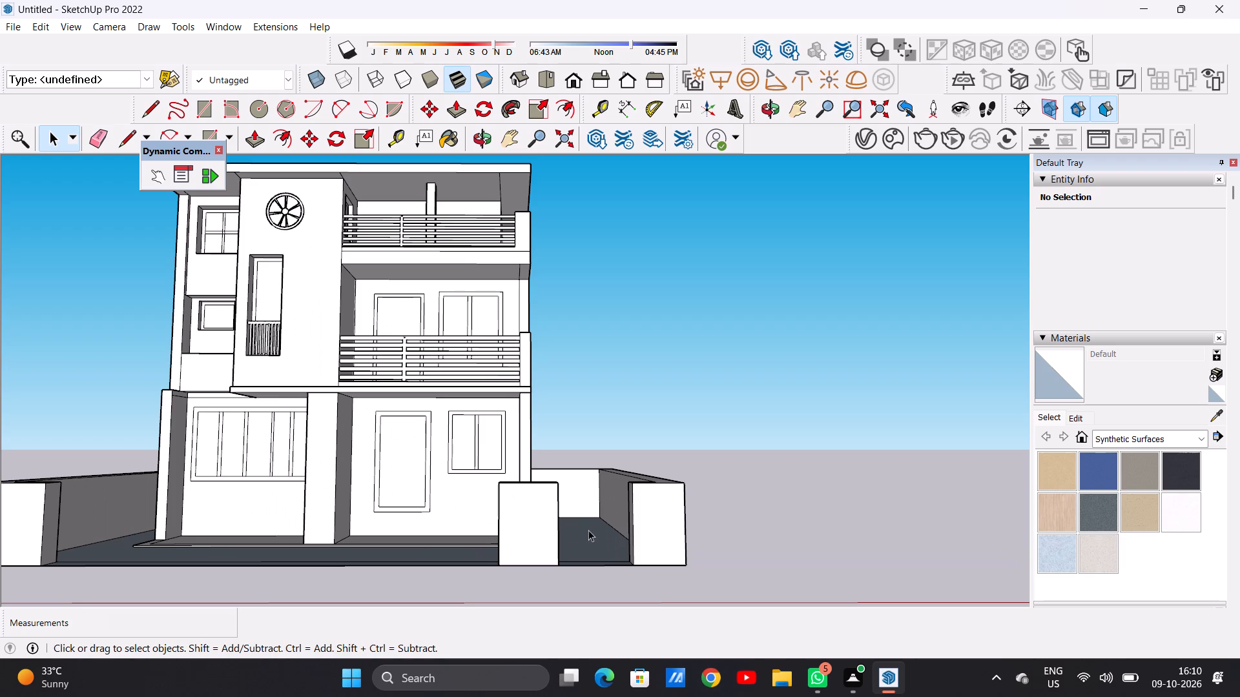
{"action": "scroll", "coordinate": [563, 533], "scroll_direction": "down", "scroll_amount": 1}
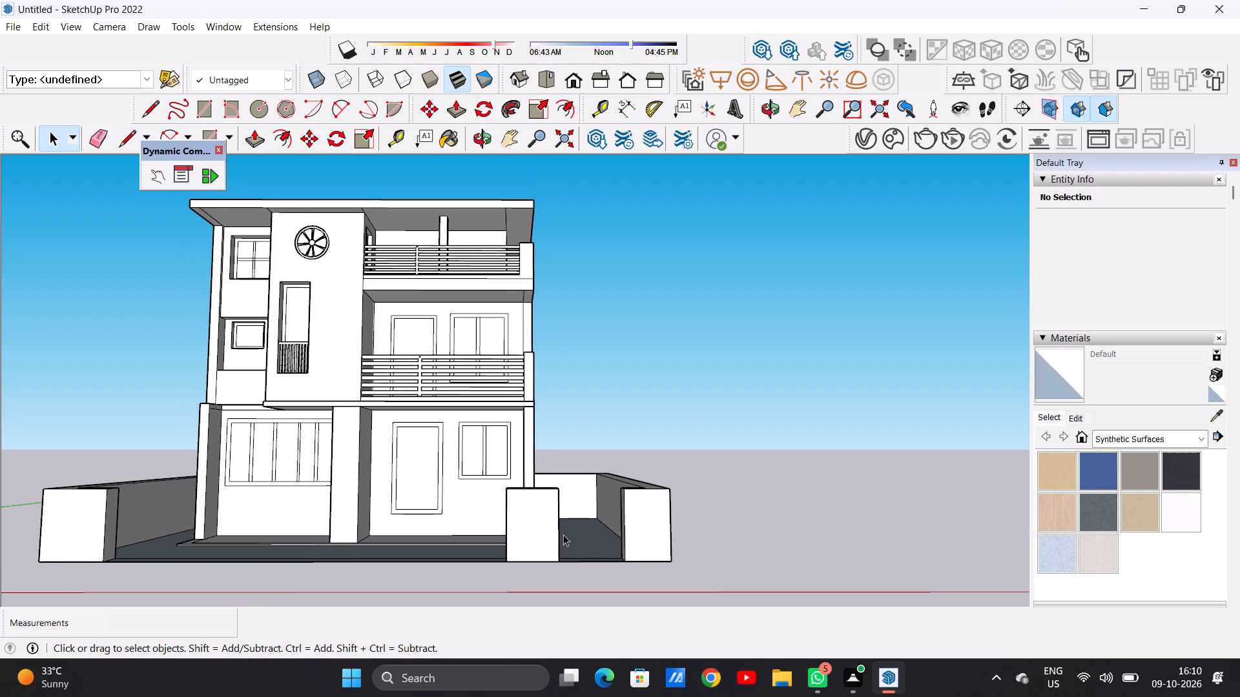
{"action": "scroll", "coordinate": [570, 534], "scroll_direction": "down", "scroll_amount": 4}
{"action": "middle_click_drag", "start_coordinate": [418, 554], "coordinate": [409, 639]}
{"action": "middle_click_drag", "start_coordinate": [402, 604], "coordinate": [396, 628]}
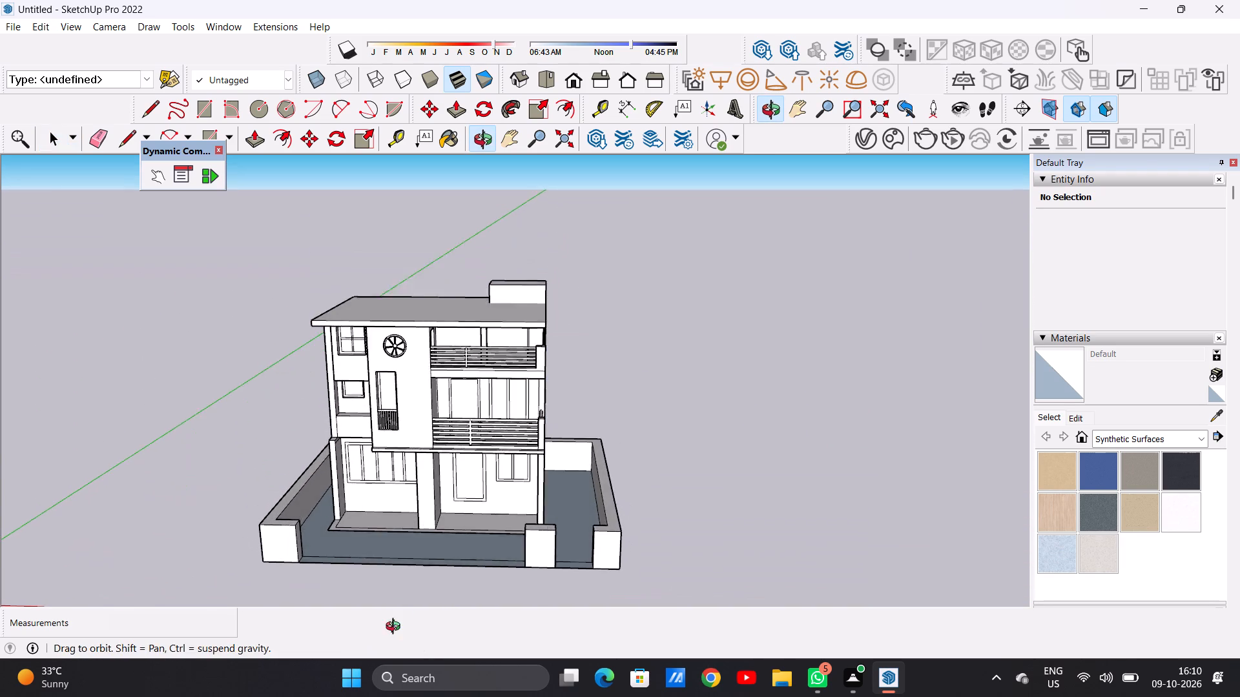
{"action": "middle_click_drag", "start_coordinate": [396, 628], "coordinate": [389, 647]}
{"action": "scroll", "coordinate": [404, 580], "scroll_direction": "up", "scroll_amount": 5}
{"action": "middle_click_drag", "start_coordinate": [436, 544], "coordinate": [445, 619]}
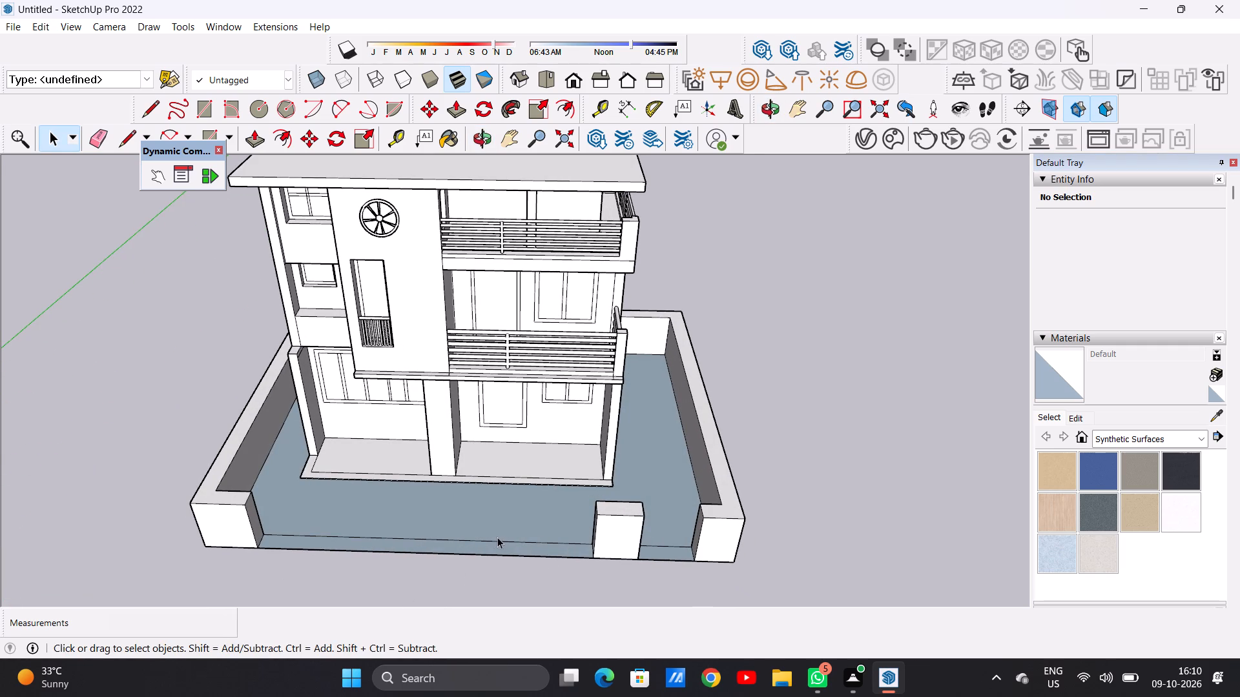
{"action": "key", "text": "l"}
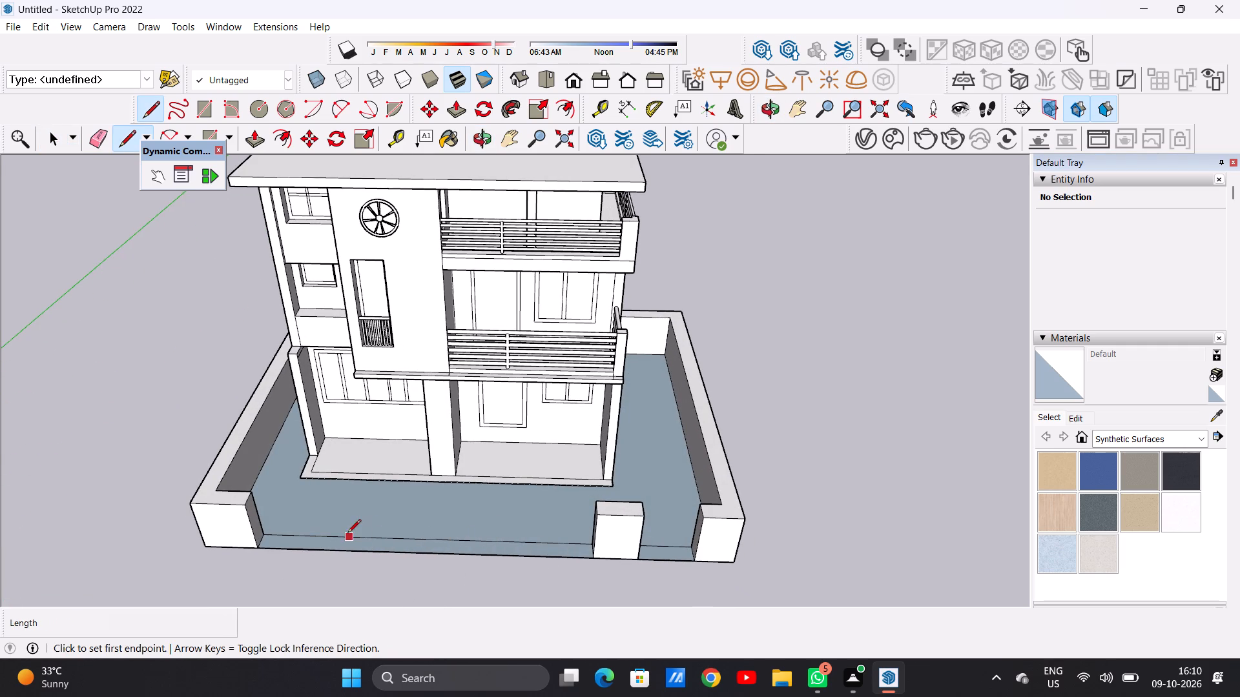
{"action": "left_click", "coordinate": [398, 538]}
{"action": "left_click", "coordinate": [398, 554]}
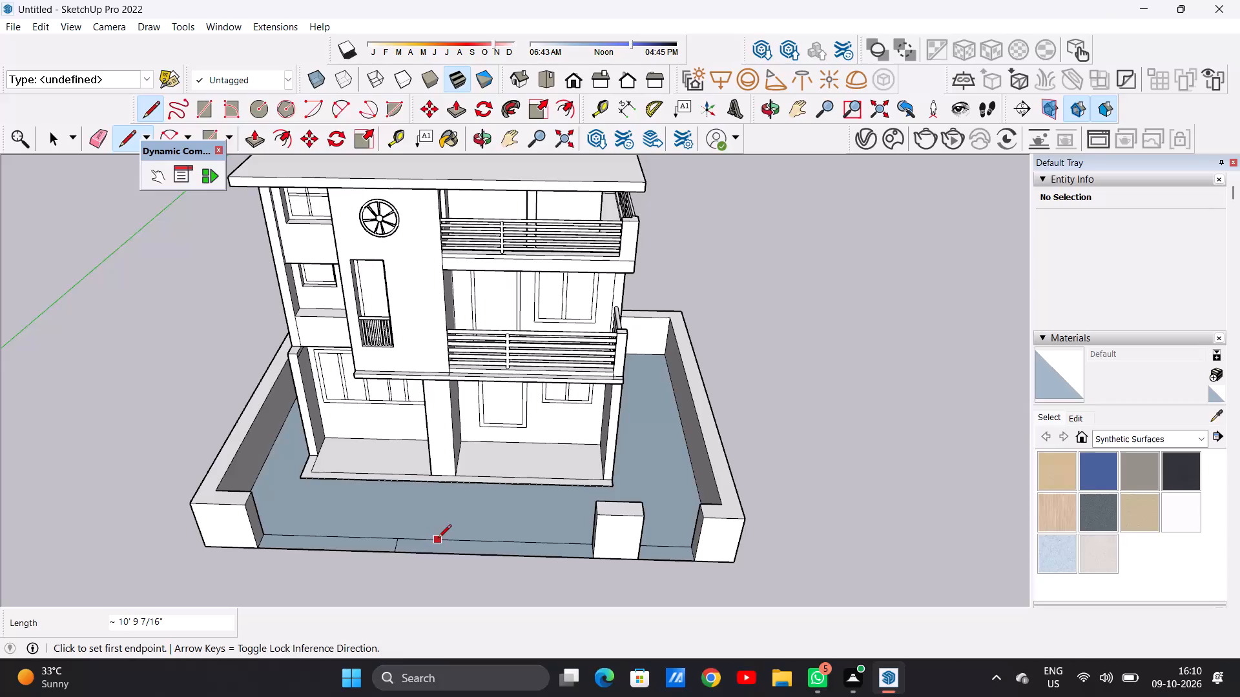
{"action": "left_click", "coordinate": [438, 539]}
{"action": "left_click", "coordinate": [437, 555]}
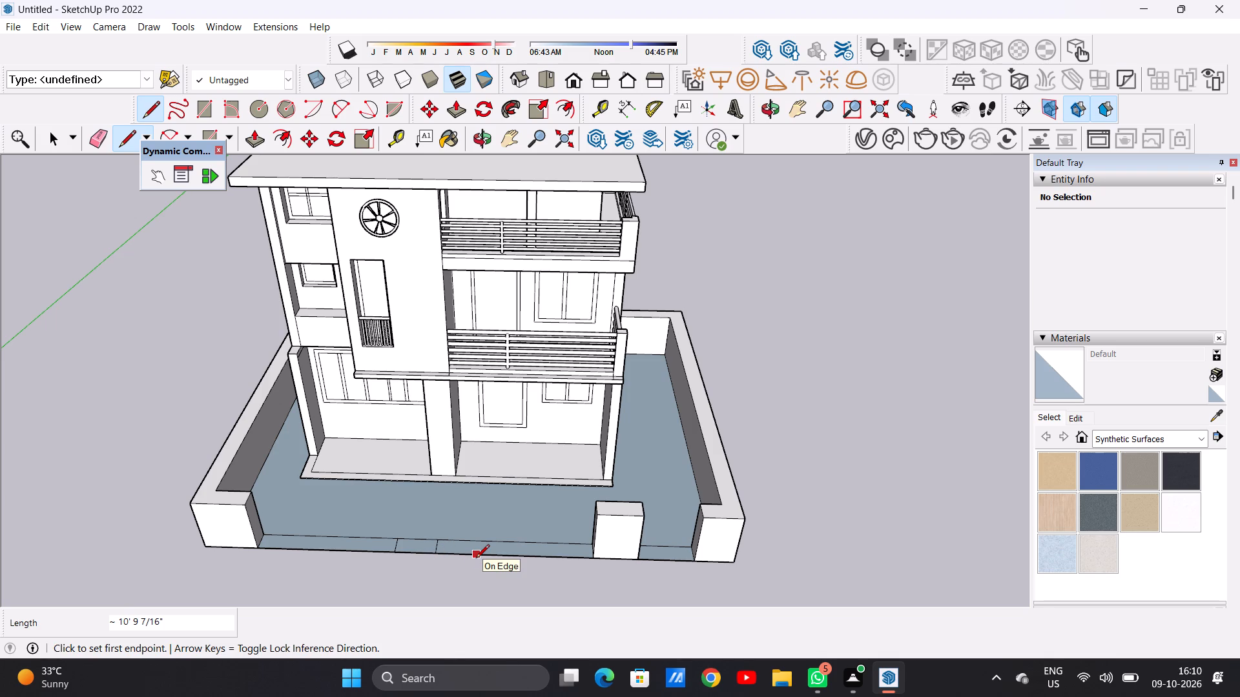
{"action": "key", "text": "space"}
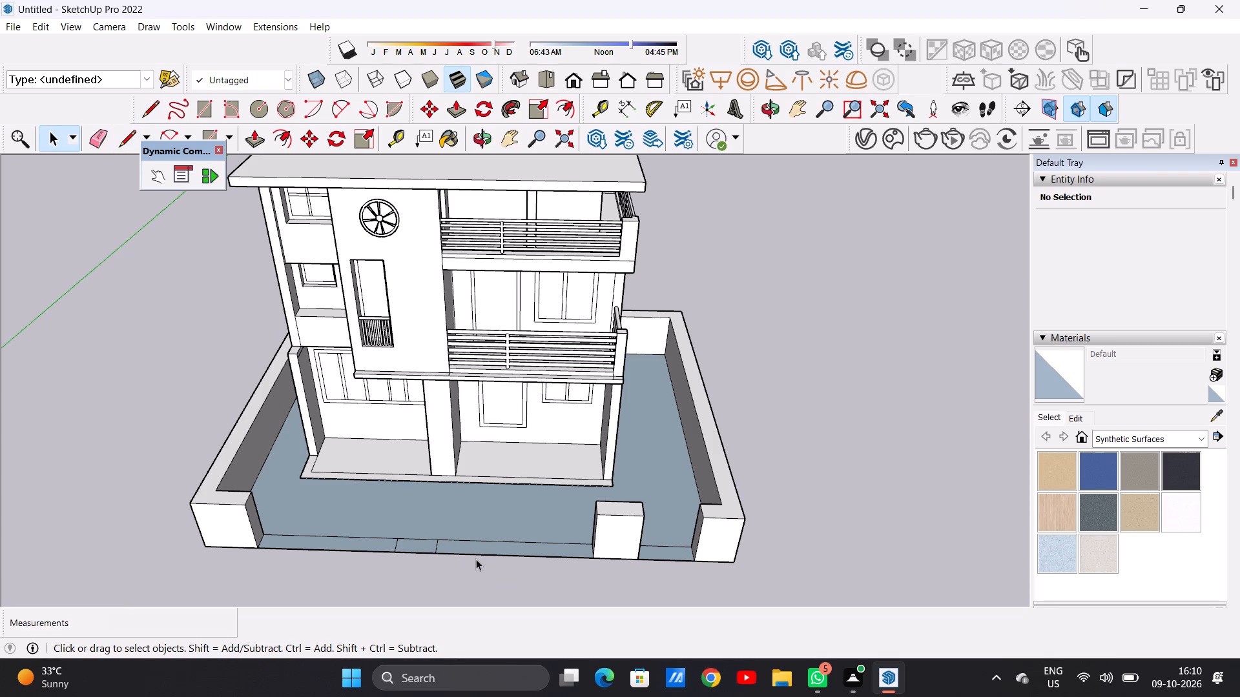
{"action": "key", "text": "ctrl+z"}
Shorten the front-left wall end by pushing its inner side face in about 8' 11".
{"action": "scroll", "coordinate": [339, 514], "scroll_direction": "down", "scroll_amount": 2}
{"action": "middle_click_drag", "start_coordinate": [305, 549], "coordinate": [214, 474]}
{"action": "scroll", "coordinate": [256, 465], "scroll_direction": "up", "scroll_amount": 8}
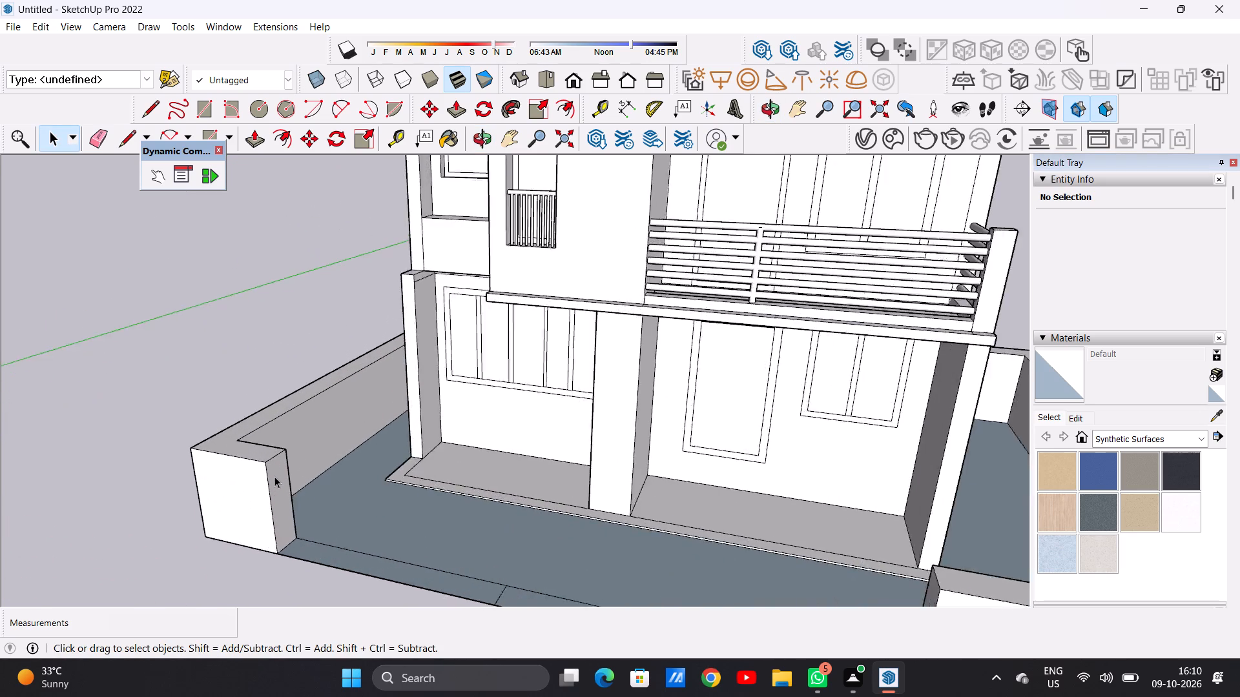
{"action": "scroll", "coordinate": [274, 476], "scroll_direction": "up", "scroll_amount": 5}
{"action": "key", "text": "p"}
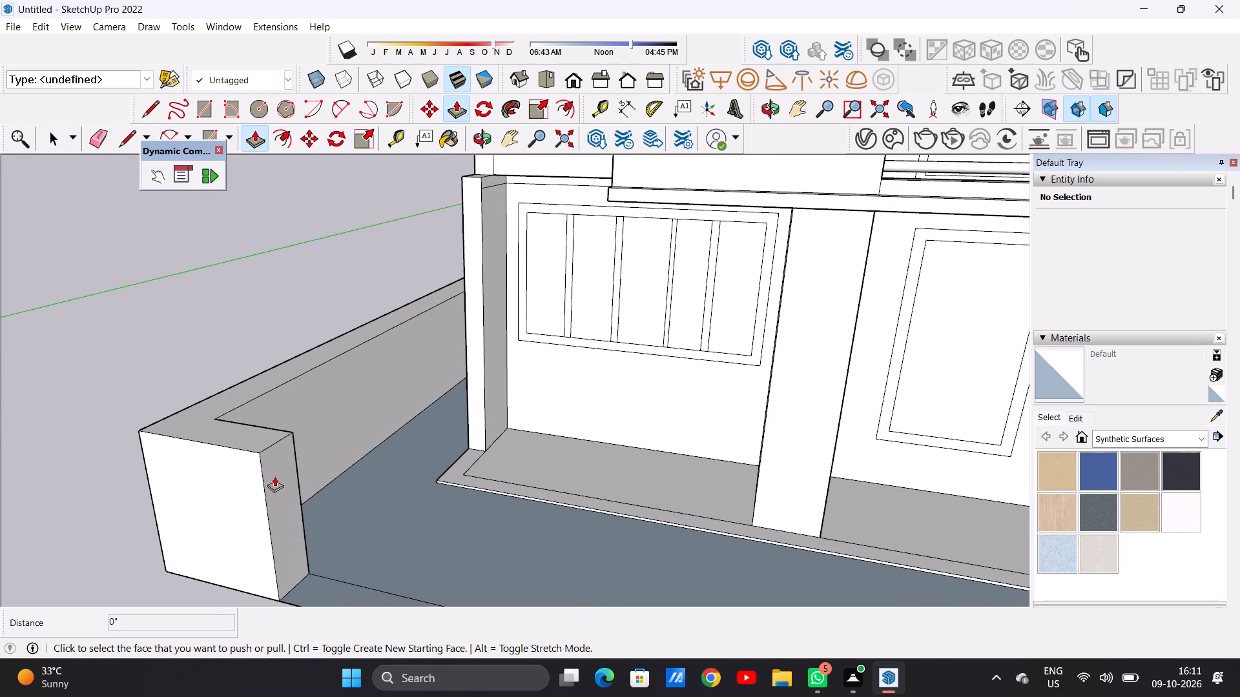
{"action": "left_click", "coordinate": [275, 479]}
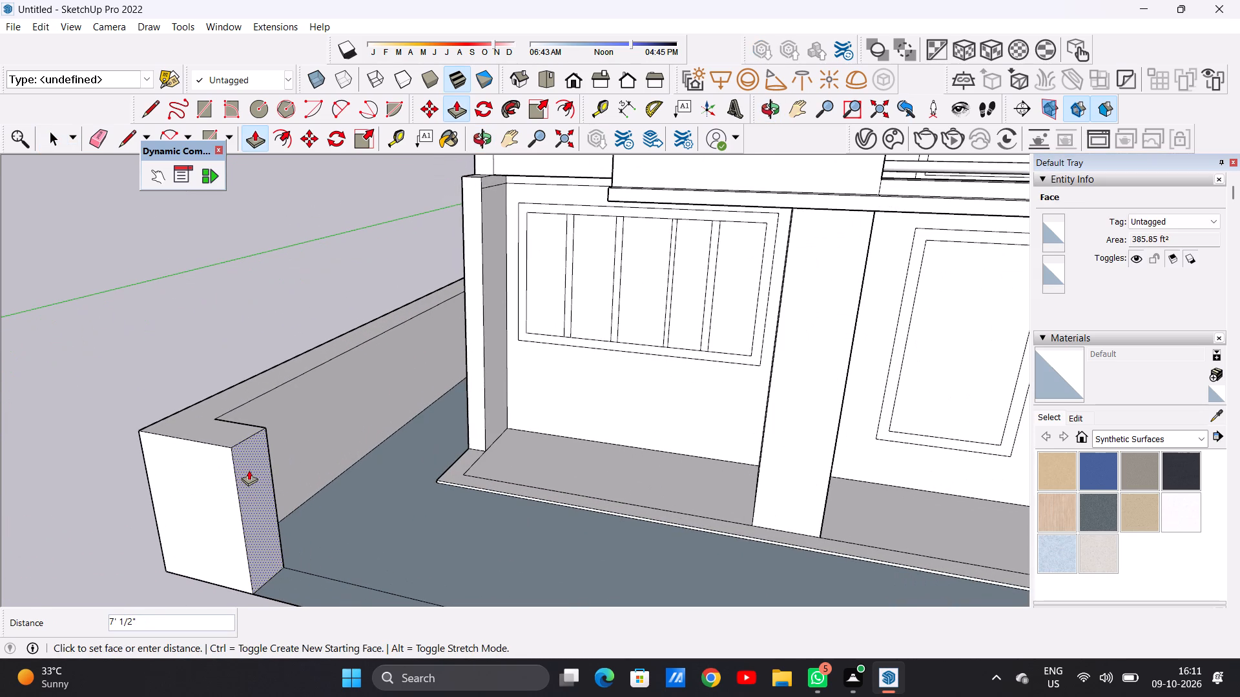
{"action": "left_click", "coordinate": [242, 468]}
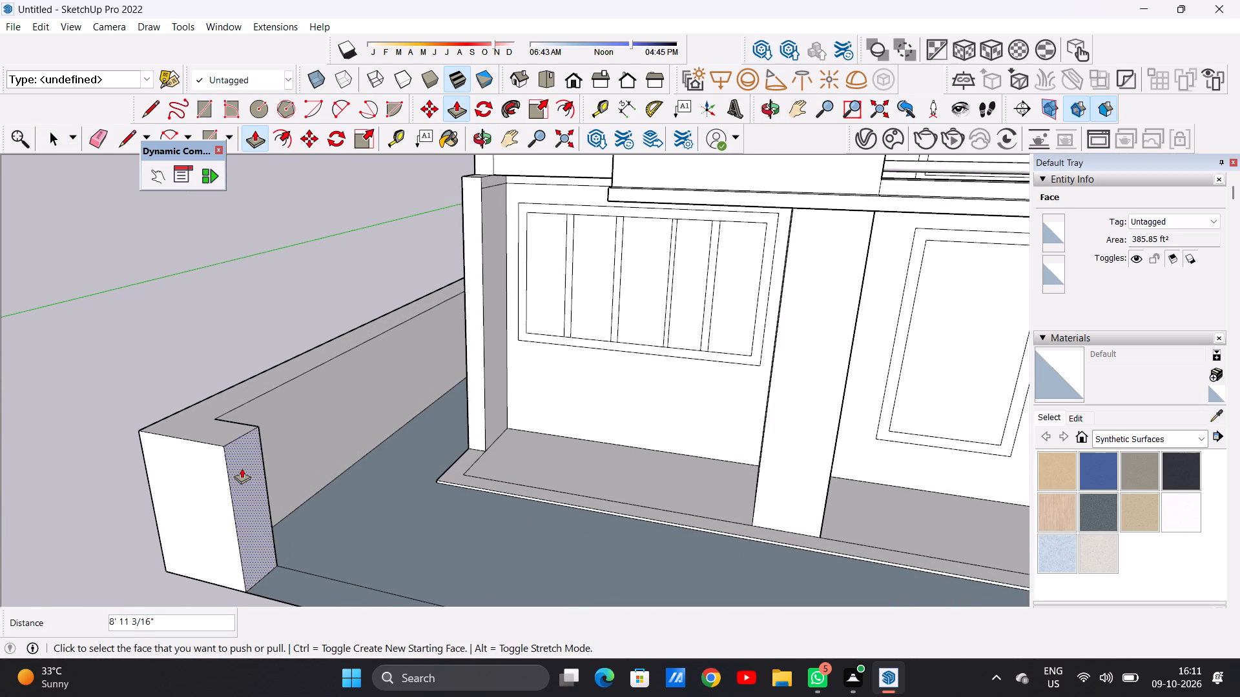
{"action": "key", "text": "space"}
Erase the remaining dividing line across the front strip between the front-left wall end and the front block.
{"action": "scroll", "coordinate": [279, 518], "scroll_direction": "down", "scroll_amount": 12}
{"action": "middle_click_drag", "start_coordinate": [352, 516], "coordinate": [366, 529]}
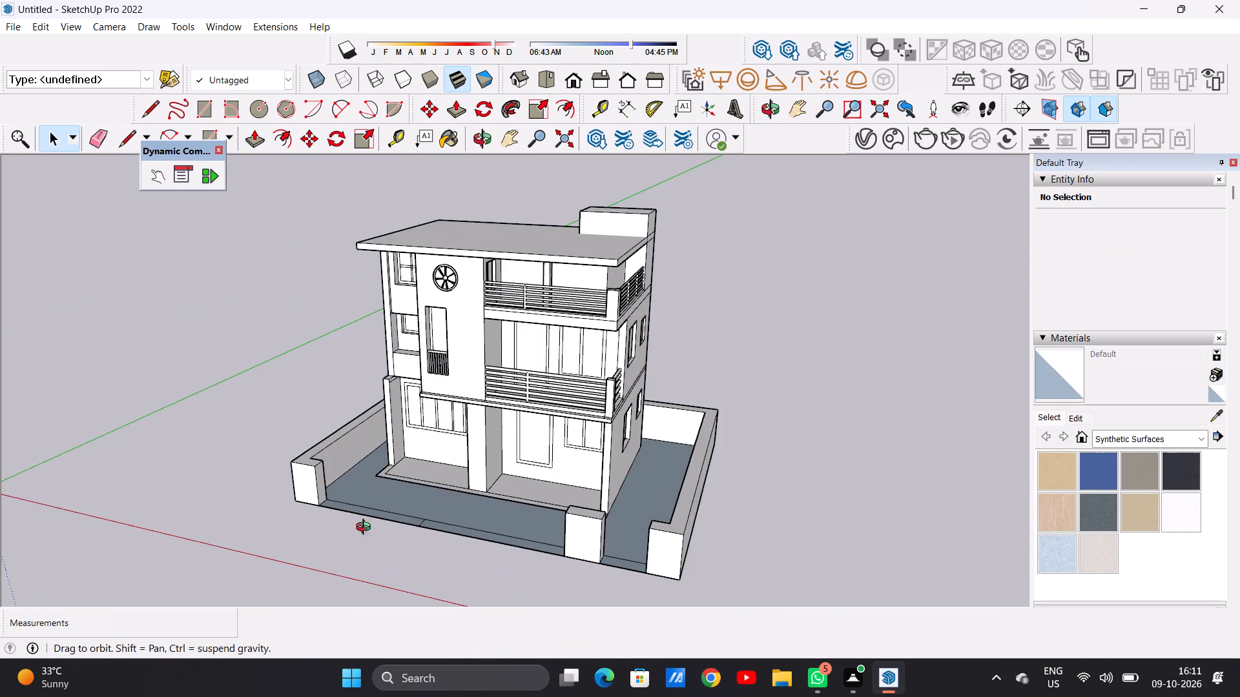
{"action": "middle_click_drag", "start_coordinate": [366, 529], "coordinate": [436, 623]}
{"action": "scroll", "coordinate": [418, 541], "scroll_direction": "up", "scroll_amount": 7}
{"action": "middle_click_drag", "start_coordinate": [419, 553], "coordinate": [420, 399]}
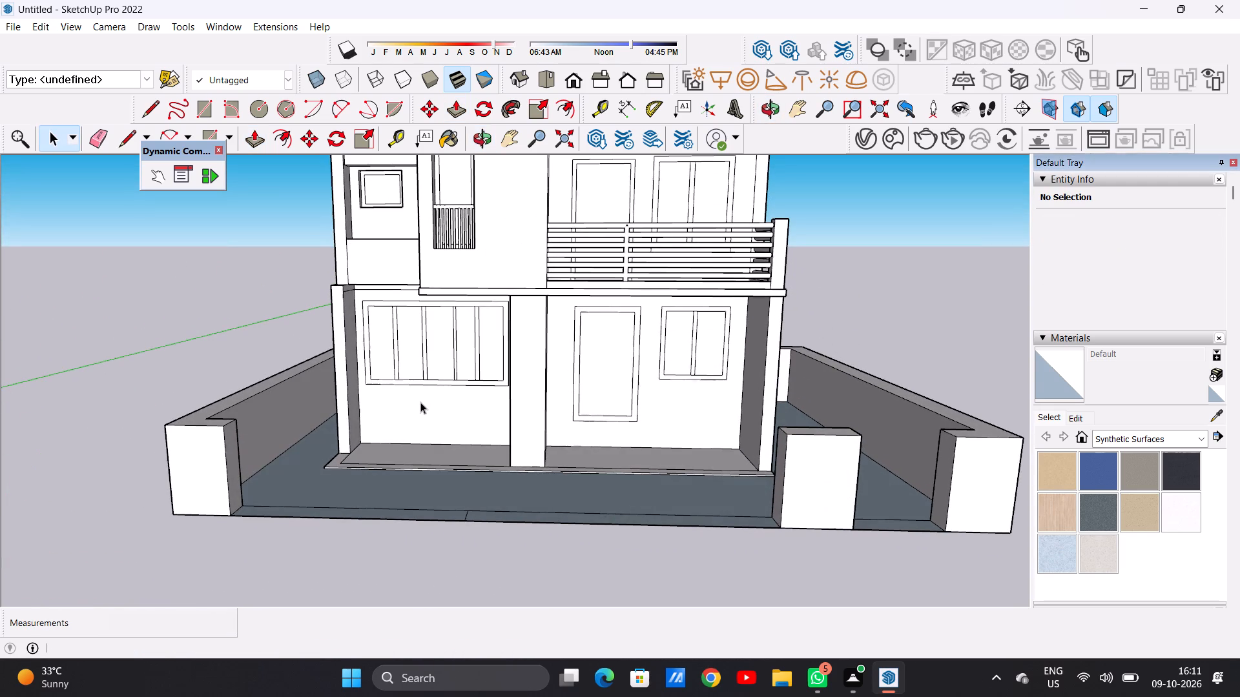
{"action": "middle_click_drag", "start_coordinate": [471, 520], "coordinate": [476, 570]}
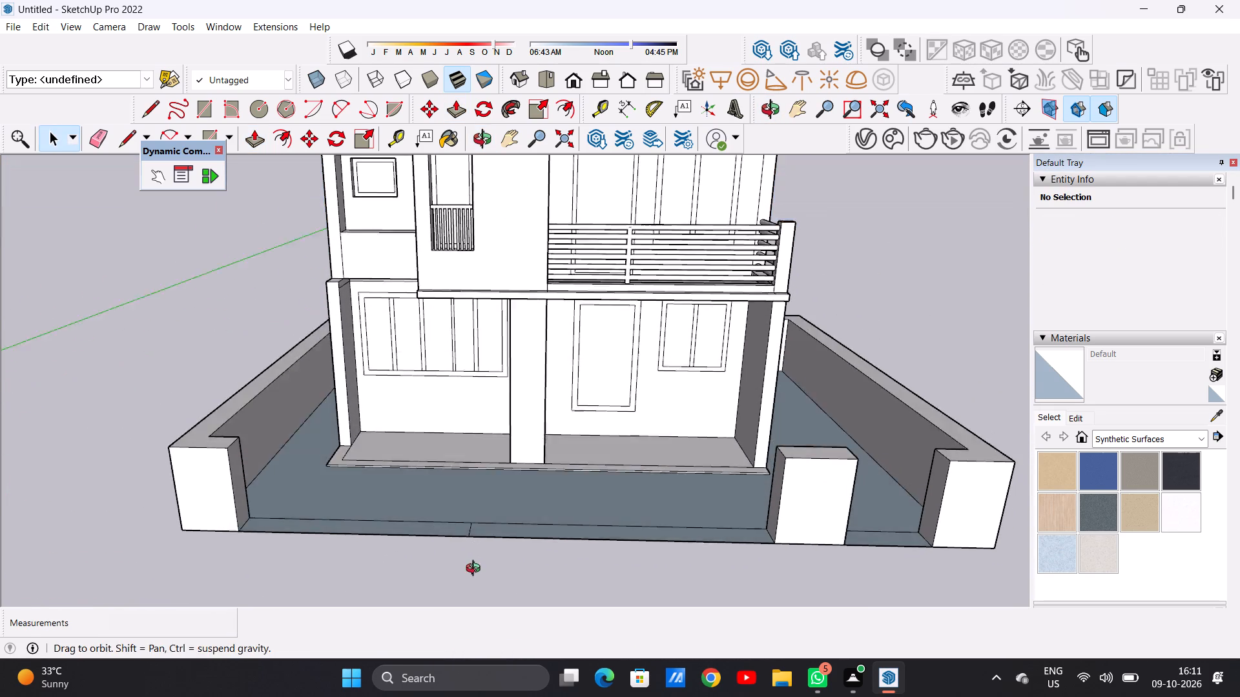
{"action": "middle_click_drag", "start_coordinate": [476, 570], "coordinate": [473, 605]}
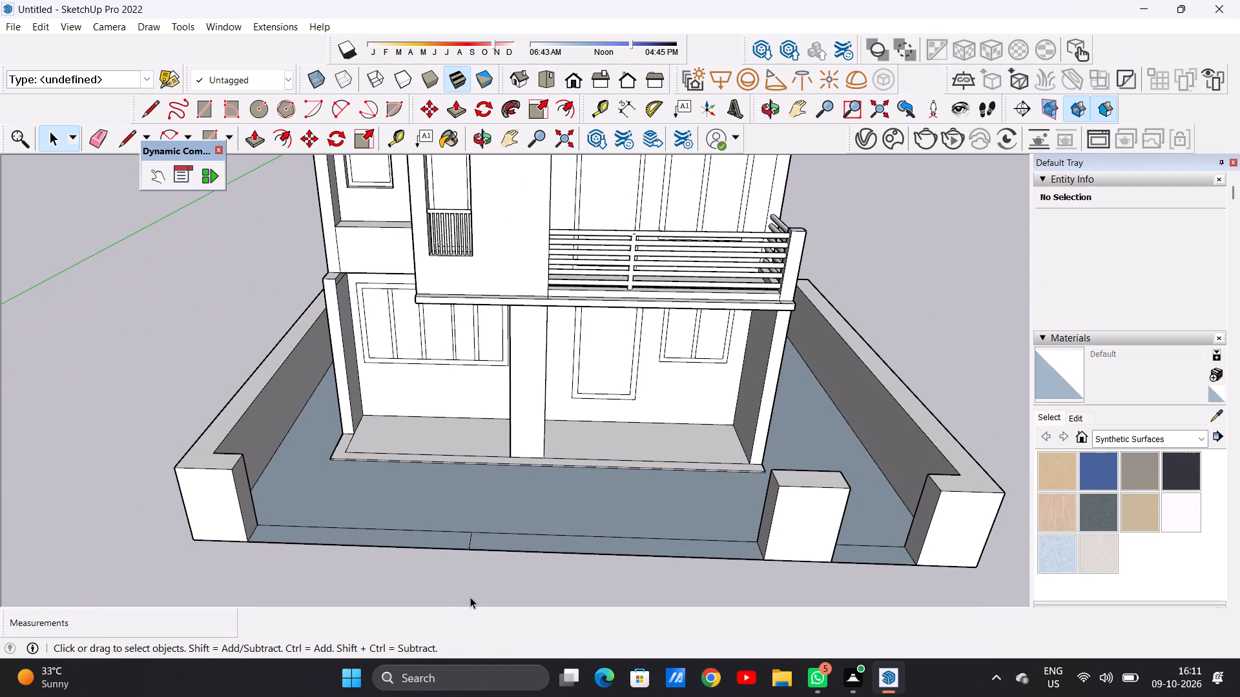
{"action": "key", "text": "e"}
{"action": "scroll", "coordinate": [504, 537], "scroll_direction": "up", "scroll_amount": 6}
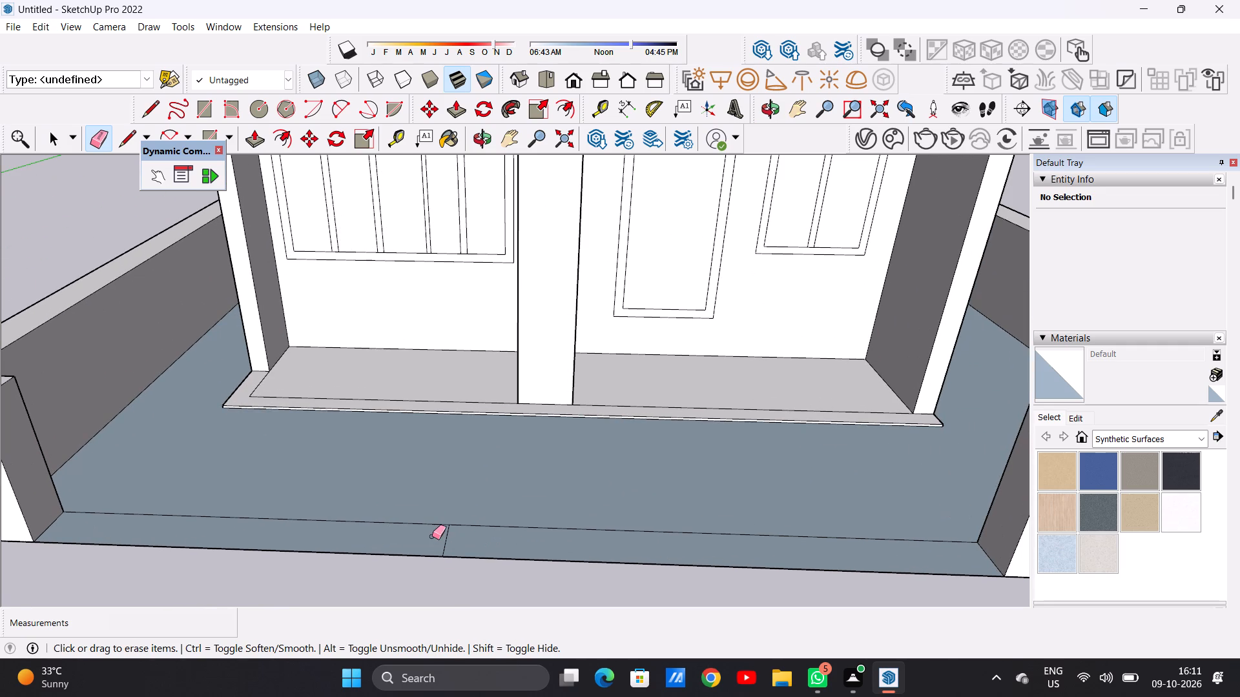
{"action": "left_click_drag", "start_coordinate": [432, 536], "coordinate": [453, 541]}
Draw two dividing lines, the first about 10' 9" long, across the front strip to outline a narrow pillar base nearer the front-left wall end.
{"action": "scroll", "coordinate": [521, 549], "scroll_direction": "down", "scroll_amount": 10}
{"action": "middle_click_drag", "start_coordinate": [428, 556], "coordinate": [421, 607]}
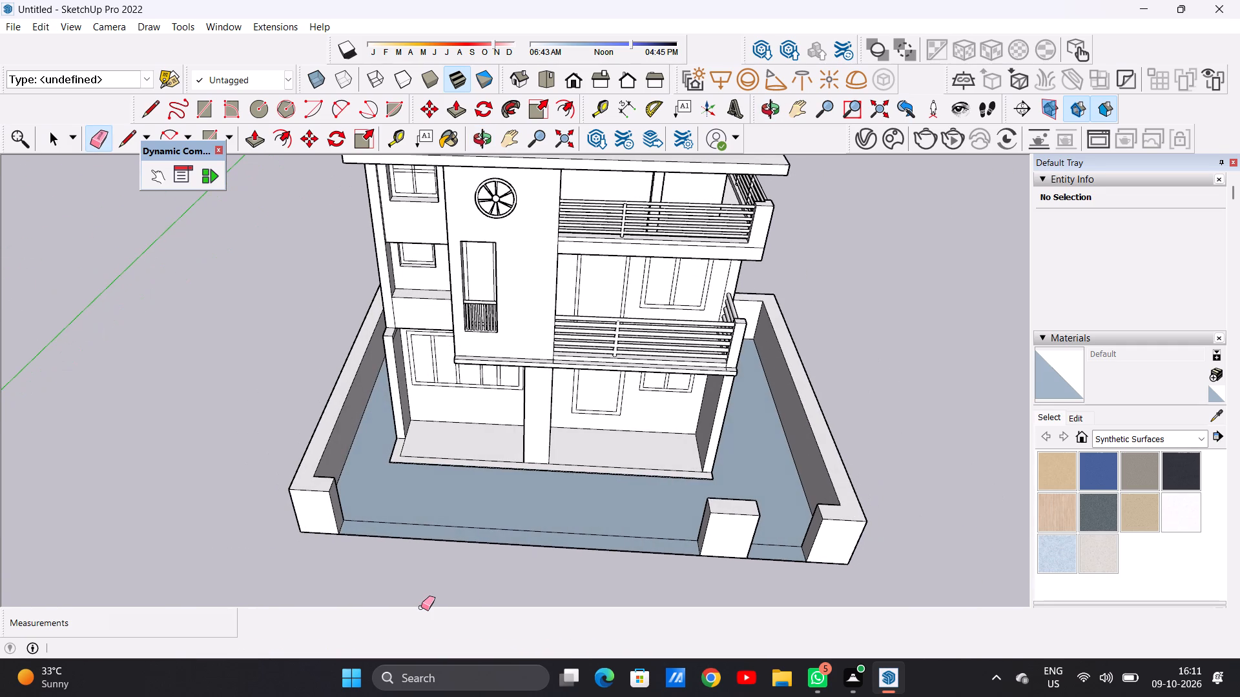
{"action": "key", "text": "l"}
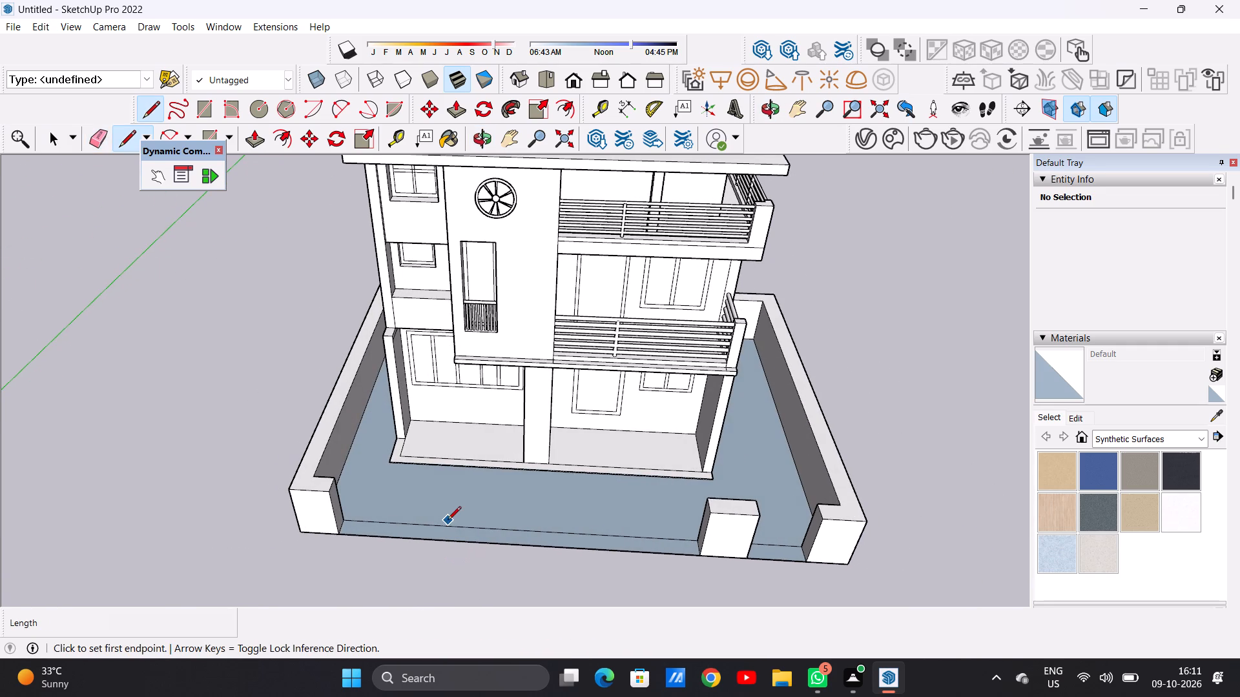
{"action": "scroll", "coordinate": [448, 521], "scroll_direction": "up", "scroll_amount": 4}
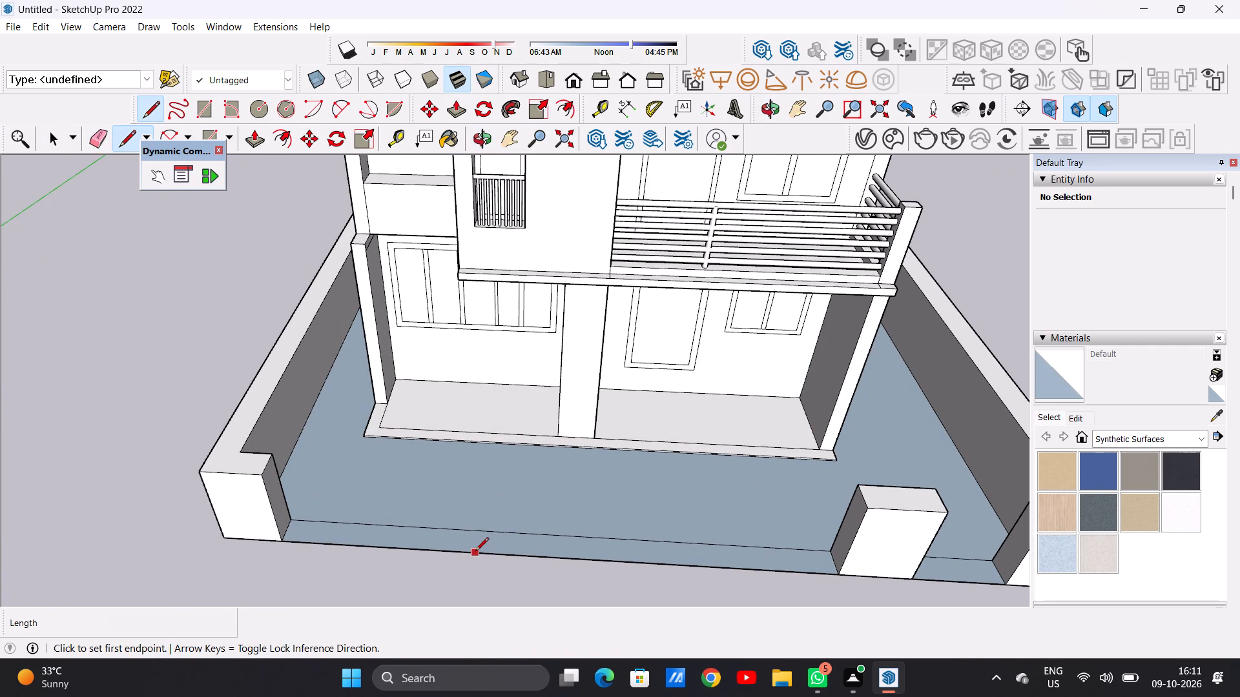
{"action": "left_click", "coordinate": [475, 552]}
{"action": "left_click", "coordinate": [477, 531]}
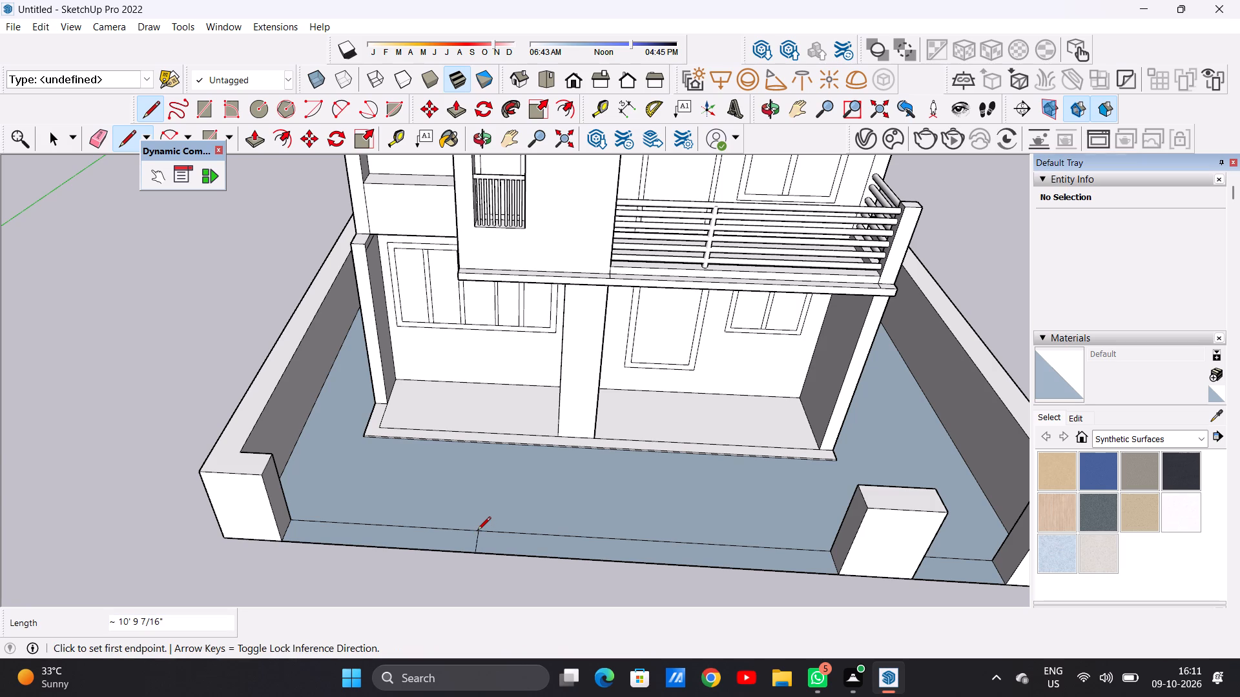
{"action": "left_click", "coordinate": [524, 536]}
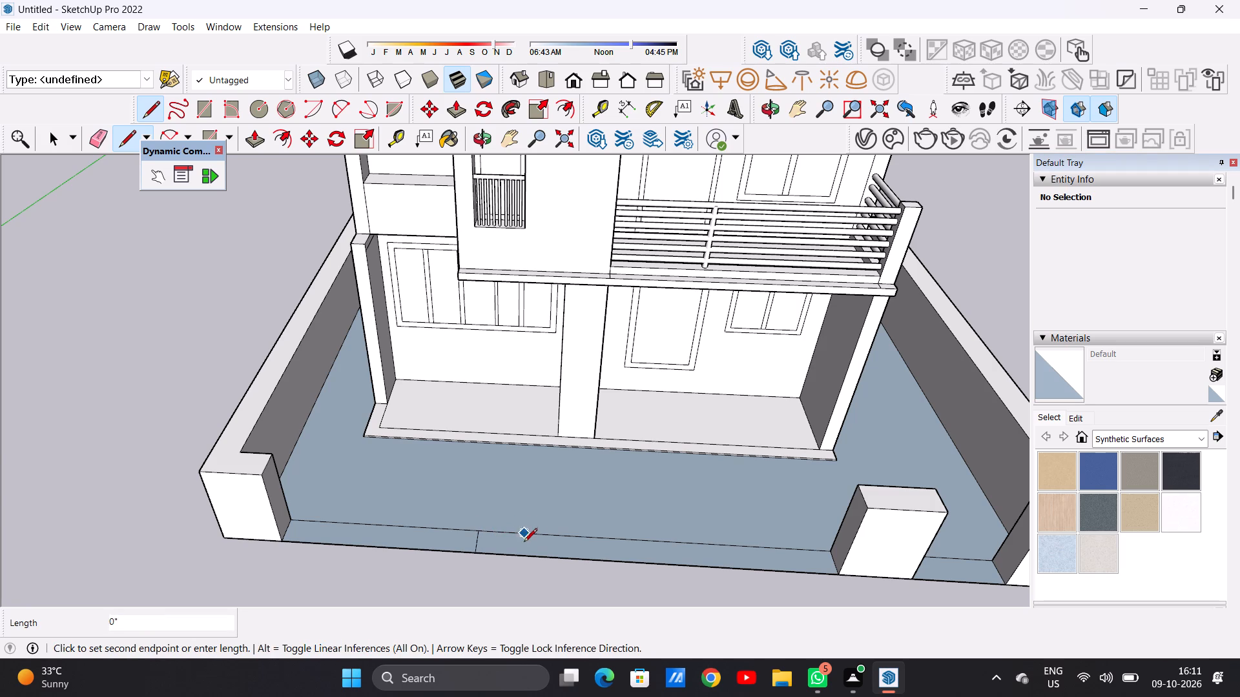
{"action": "left_click", "coordinate": [523, 553]}
{"action": "key", "text": "space"}
{"action": "key", "text": "space"}
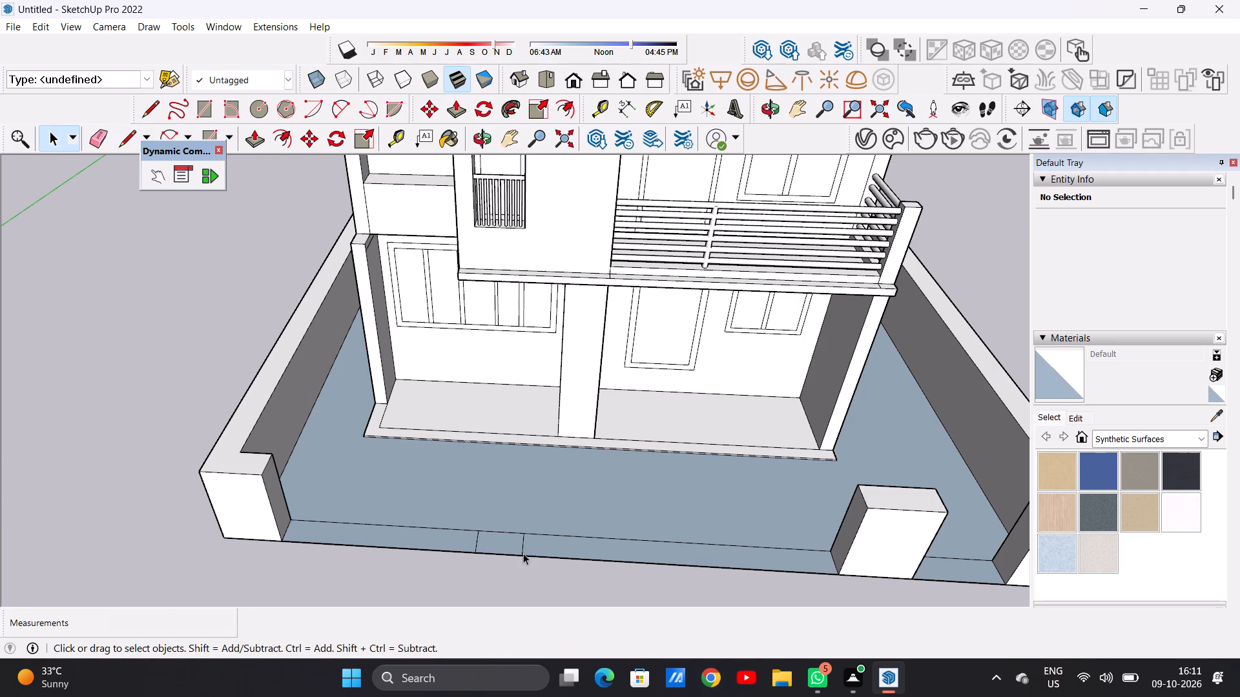
Push/Pull the narrow section between the two new lines up about 35' 9", using the front-left wall end as height reference.
{"action": "type", "text": "P"}
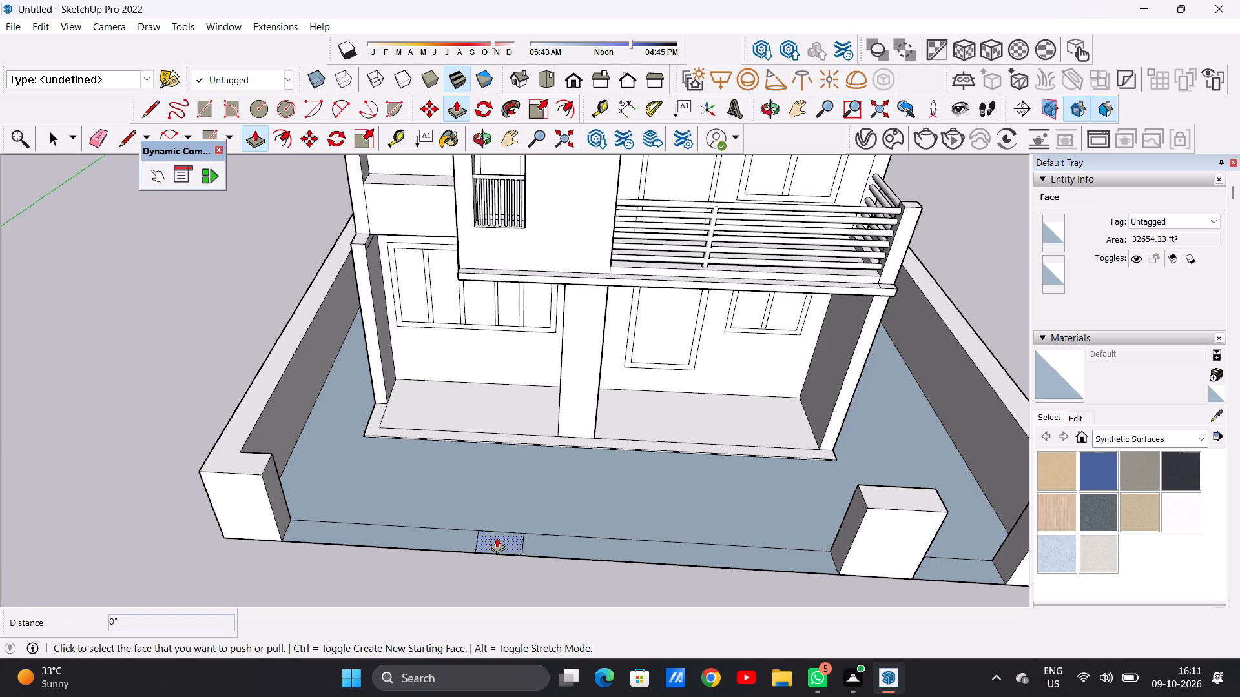
{"action": "left_click", "coordinate": [497, 538]}
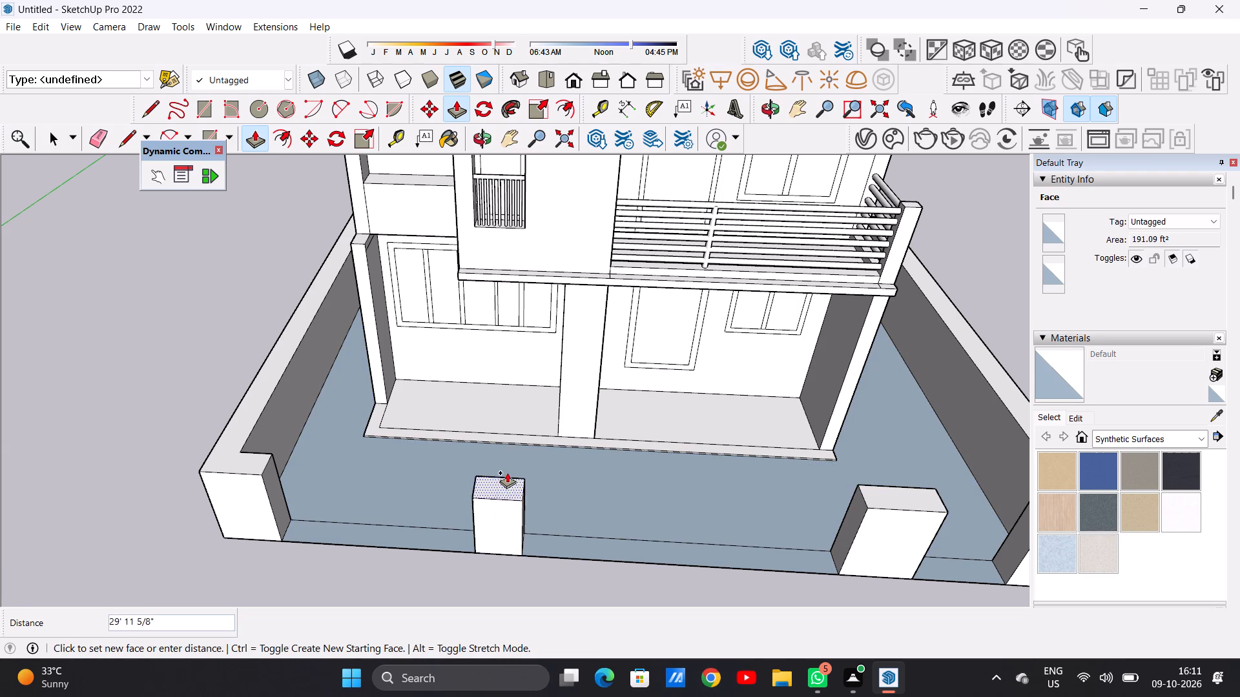
{"action": "left_click", "coordinate": [267, 479]}
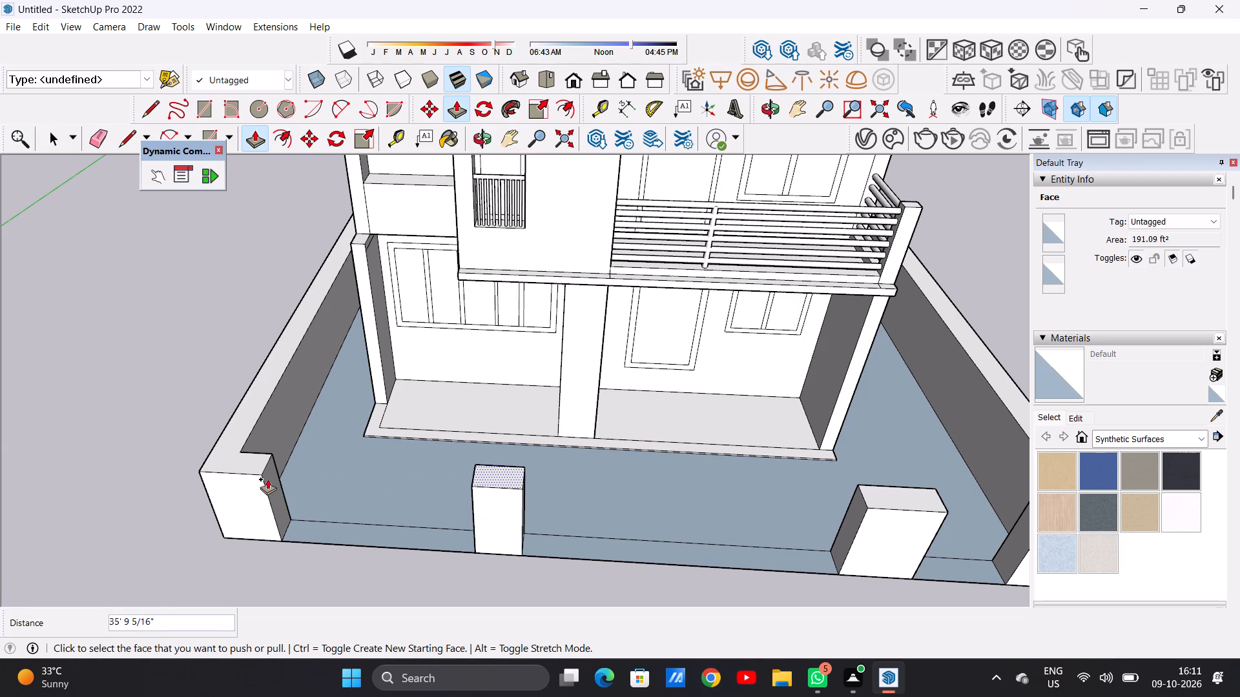
{"action": "key", "text": "space"}
Examine the front pillars, wall ends and gate openings from several angles.
{"action": "scroll", "coordinate": [432, 563], "scroll_direction": "down", "scroll_amount": 6}
{"action": "middle_click_drag", "start_coordinate": [467, 545], "coordinate": [471, 527]}
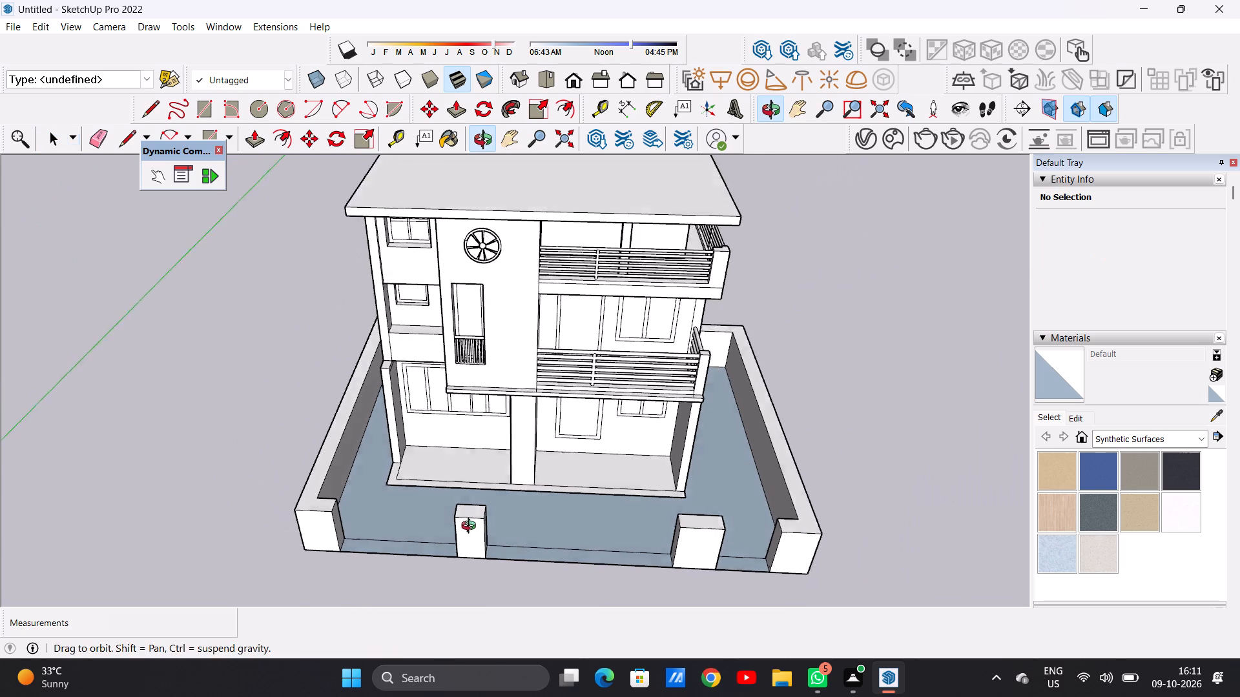
{"action": "middle_click_drag", "start_coordinate": [471, 527], "coordinate": [478, 467]}
{"action": "scroll", "coordinate": [459, 529], "scroll_direction": "down", "scroll_amount": 2}
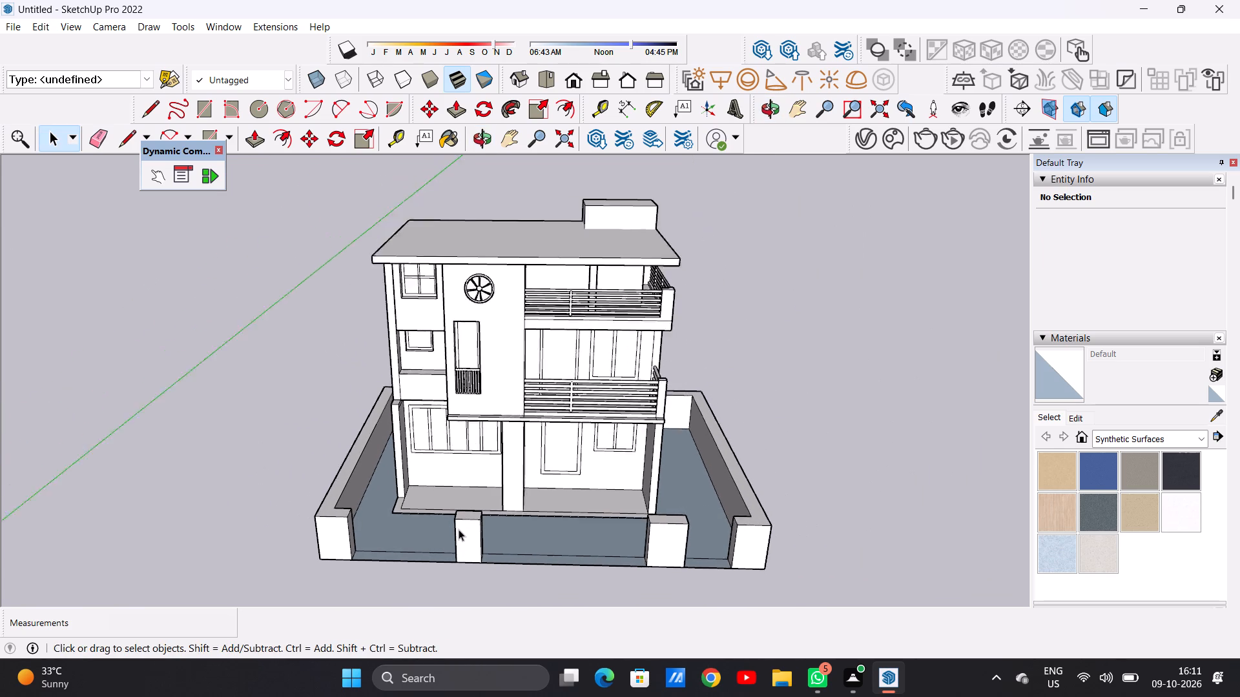
{"action": "scroll", "coordinate": [459, 529], "scroll_direction": "down", "scroll_amount": 1}
{"action": "scroll", "coordinate": [564, 541], "scroll_direction": "up", "scroll_amount": 5}
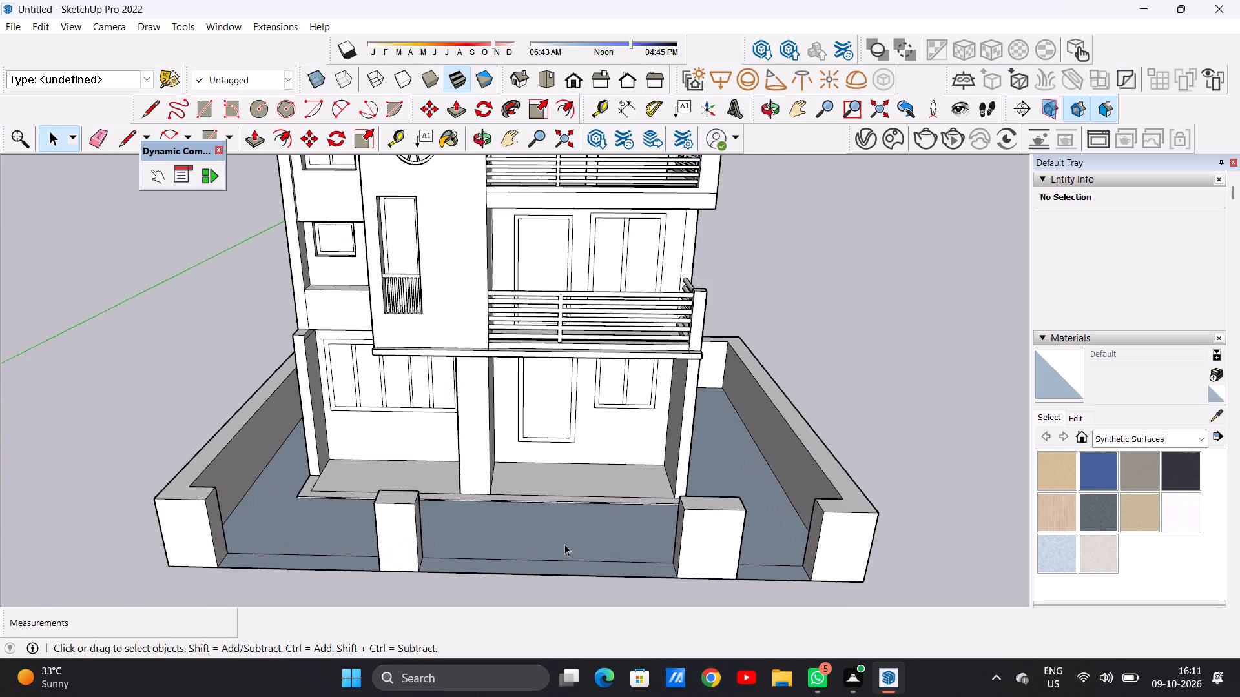
{"action": "key", "text": "l"}
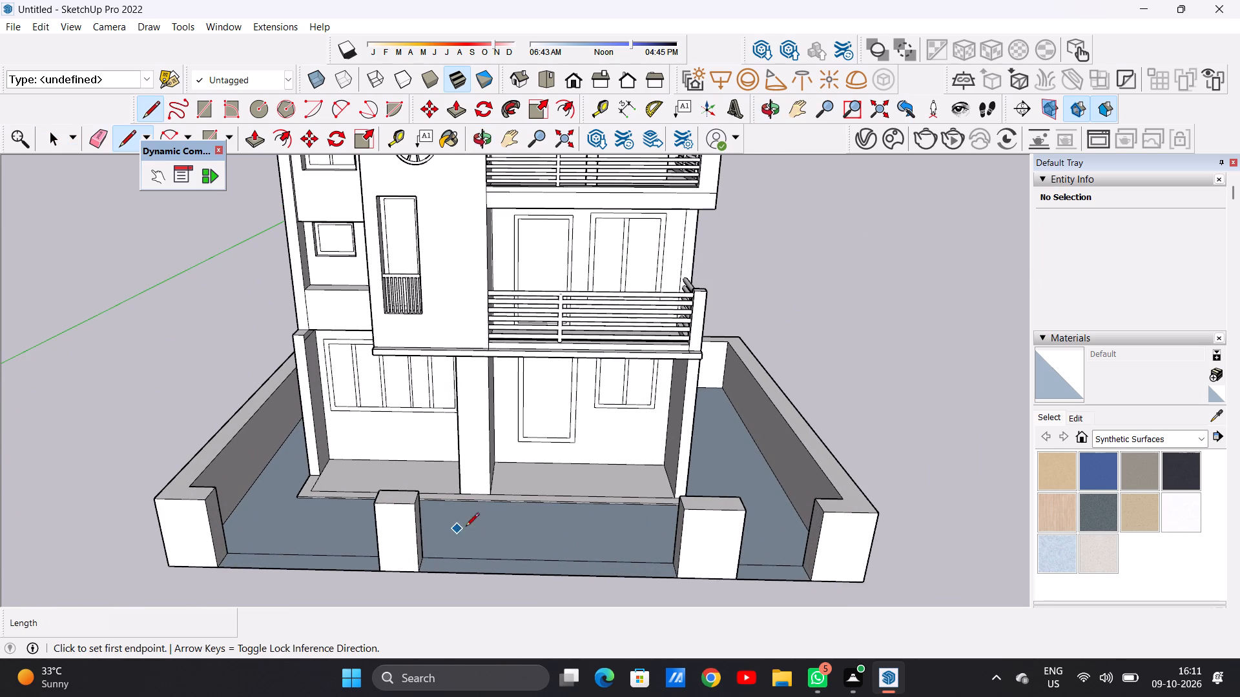
{"action": "scroll", "coordinate": [490, 516], "scroll_direction": "down", "scroll_amount": 4}
{"action": "middle_click_drag", "start_coordinate": [512, 568], "coordinate": [503, 629]}
{"action": "scroll", "coordinate": [489, 559], "scroll_direction": "up", "scroll_amount": 2}
{"action": "middle_click_drag", "start_coordinate": [488, 559], "coordinate": [503, 605]}
{"action": "scroll", "coordinate": [512, 555], "scroll_direction": "up", "scroll_amount": 6}
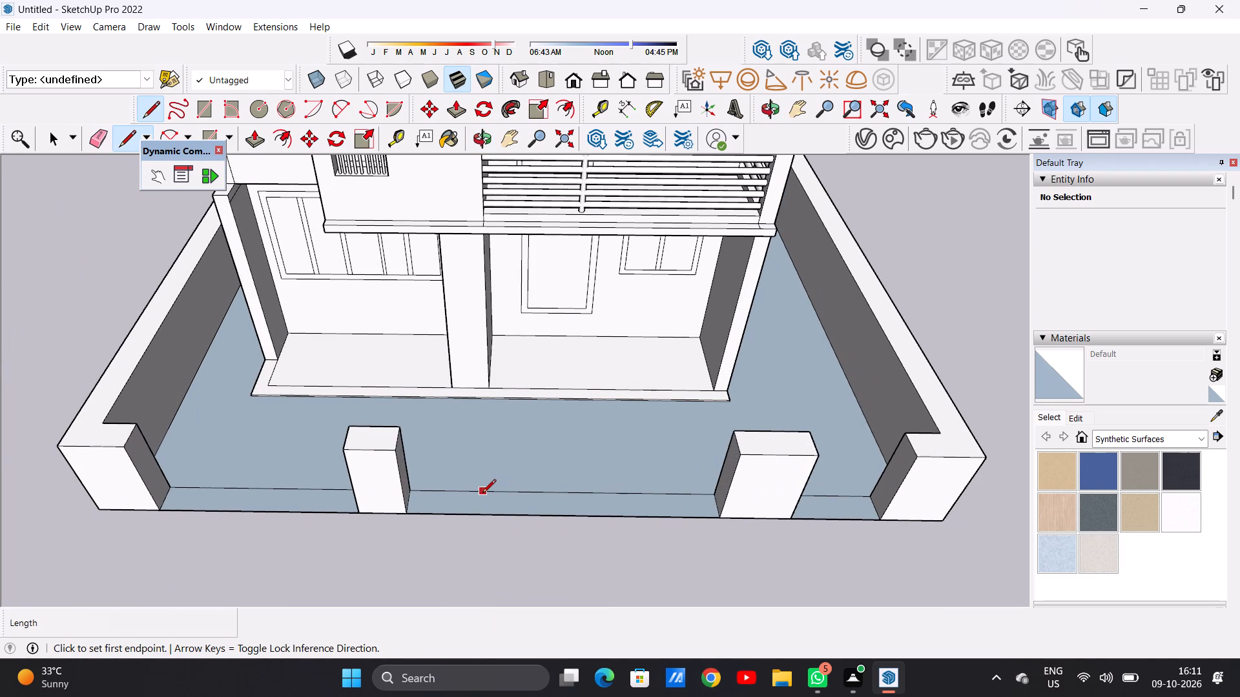
{"action": "middle_click_drag", "start_coordinate": [460, 555], "coordinate": [465, 413]}
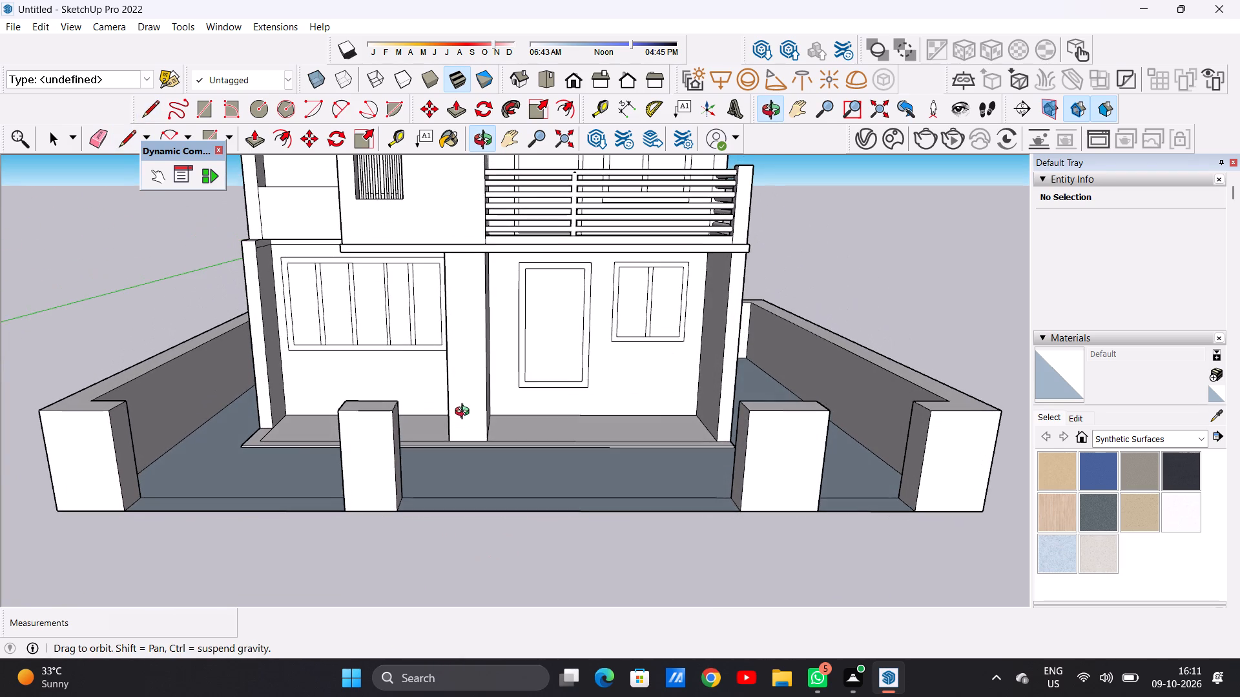
{"action": "middle_click_drag", "start_coordinate": [465, 413], "coordinate": [522, 406]}
{"action": "scroll", "coordinate": [389, 539], "scroll_direction": "down", "scroll_amount": 3}
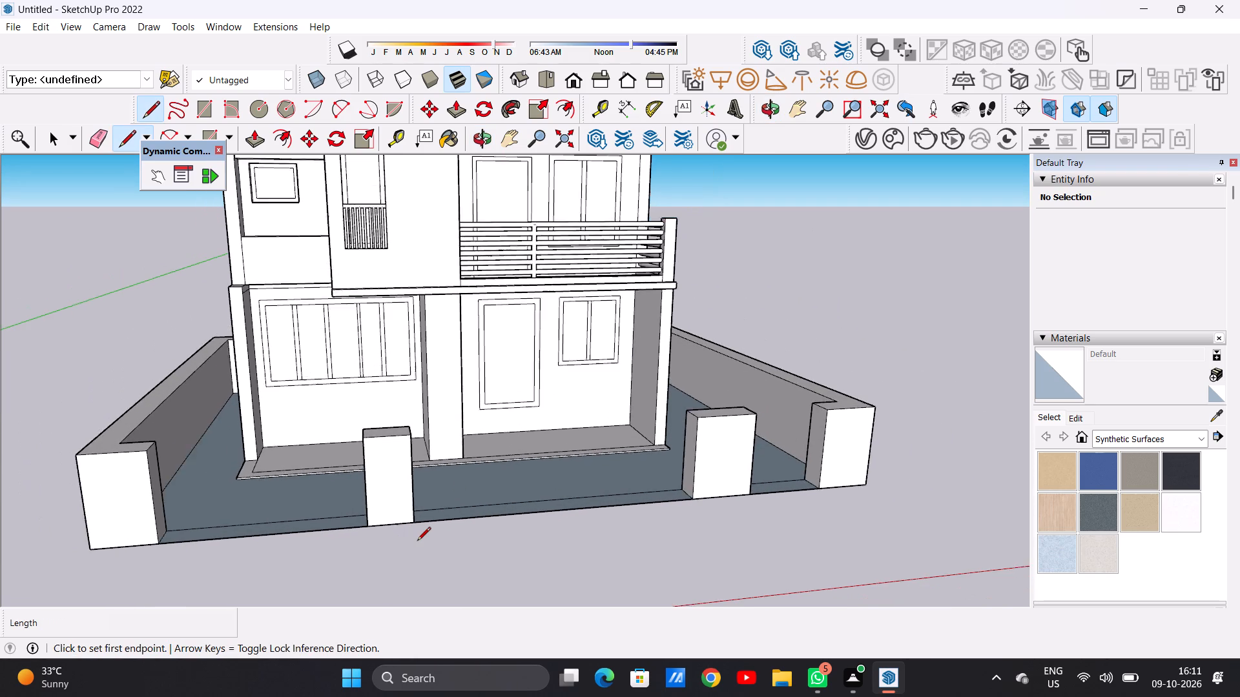
{"action": "scroll", "coordinate": [417, 541], "scroll_direction": "down", "scroll_amount": 3}
{"action": "middle_click_drag", "start_coordinate": [418, 556], "coordinate": [389, 513]}
{"action": "middle_click_drag", "start_coordinate": [378, 499], "coordinate": [377, 572]}
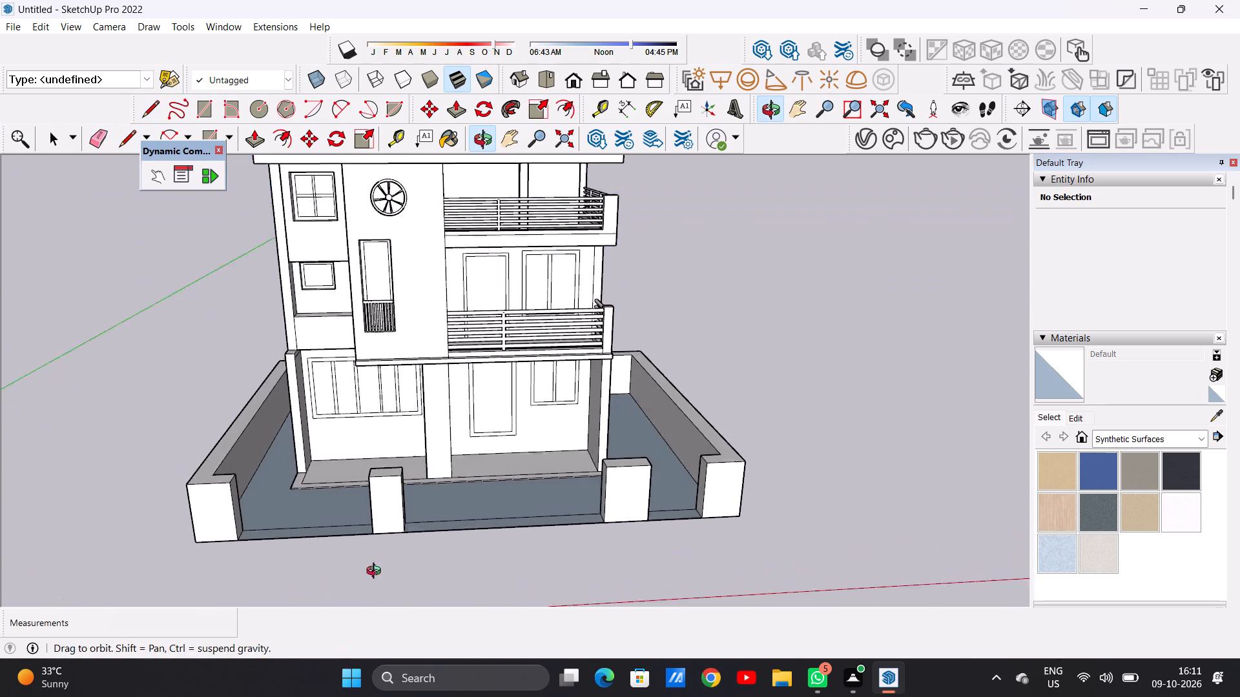
Undo the last Push/Pull that raised the narrow pillar nearer the front-left wall end.
{"action": "middle_click_drag", "start_coordinate": [377, 572], "coordinate": [371, 584]}
{"action": "middle_click_drag", "start_coordinate": [415, 536], "coordinate": [338, 547]}
{"action": "scroll", "coordinate": [395, 493], "scroll_direction": "up", "scroll_amount": 7}
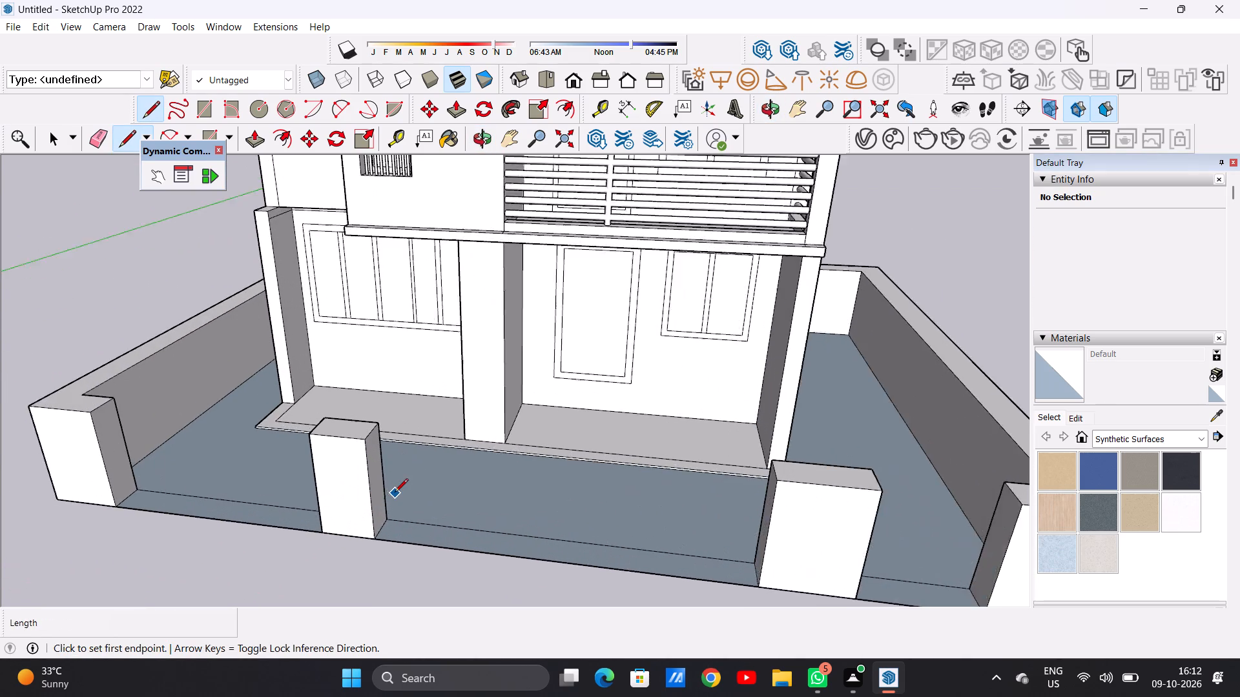
{"action": "scroll", "coordinate": [378, 492], "scroll_direction": "down", "scroll_amount": 9}
{"action": "middle_click_drag", "start_coordinate": [389, 521], "coordinate": [404, 563]}
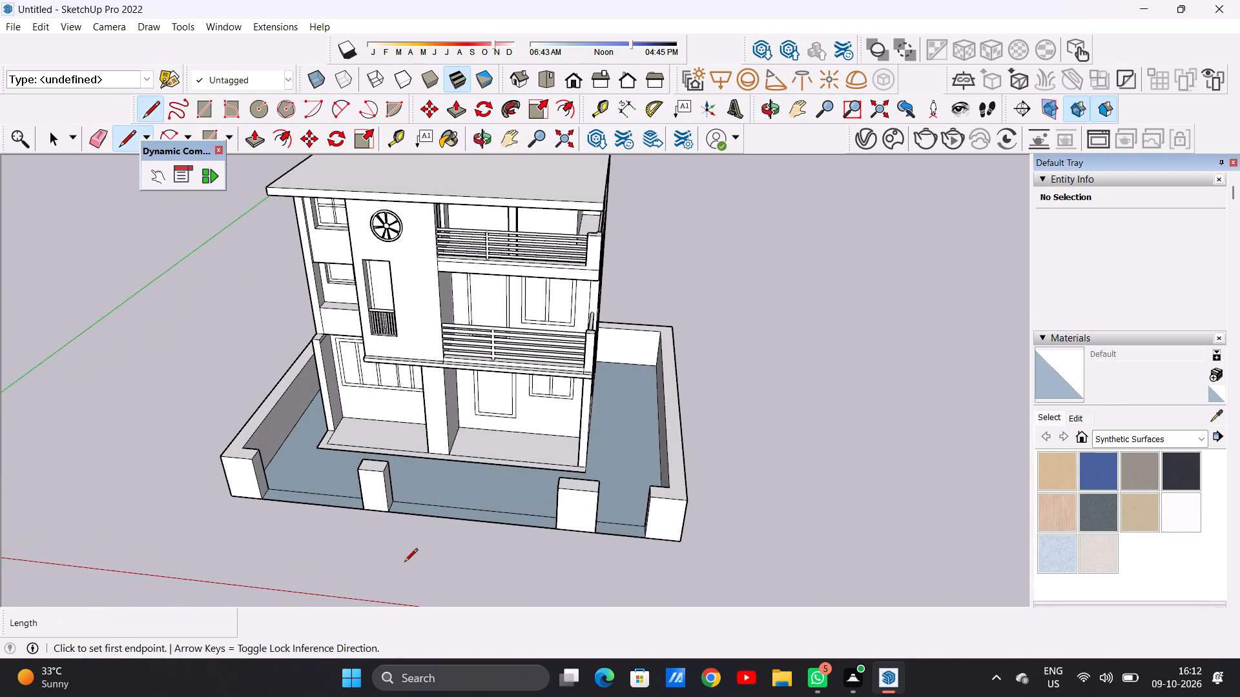
{"action": "key", "text": "ctrl+z"}
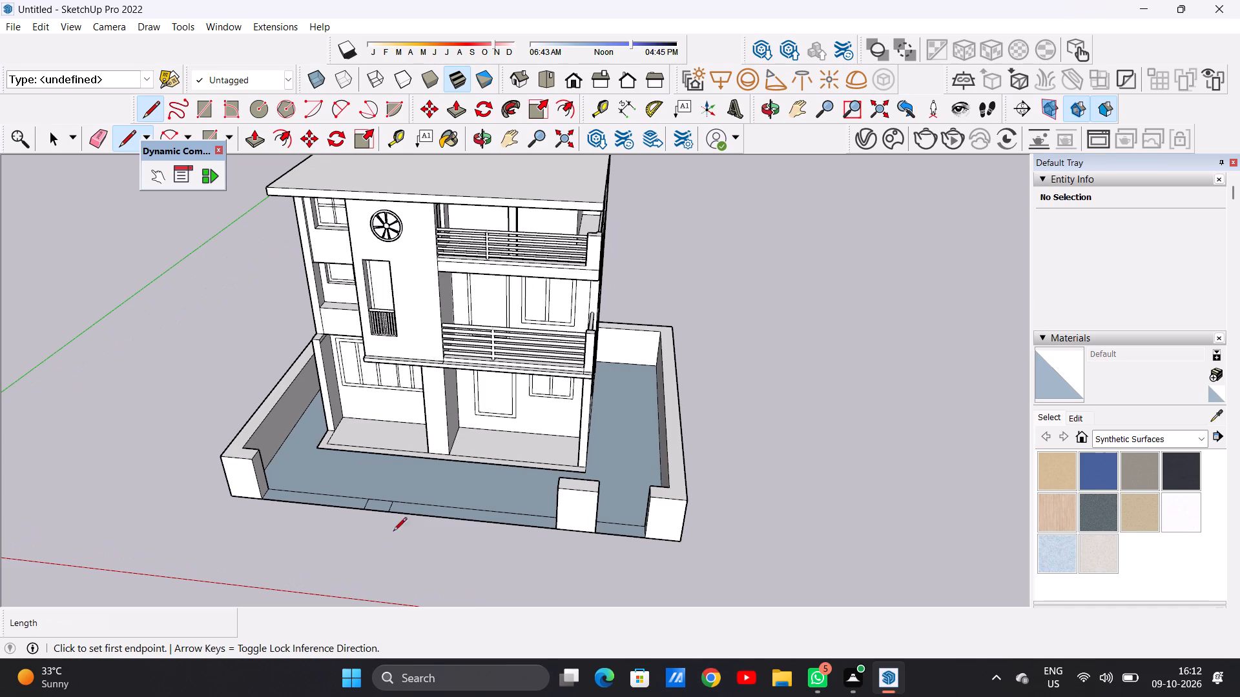
Erase the two dividing lines of the narrow pillar base on the front strip near the front-left wall end.
{"action": "scroll", "coordinate": [371, 510], "scroll_direction": "up", "scroll_amount": 7}
{"action": "key", "text": "space"}
{"action": "type", "text": "E"}
{"action": "scroll", "coordinate": [371, 509], "scroll_direction": "up", "scroll_amount": 7}
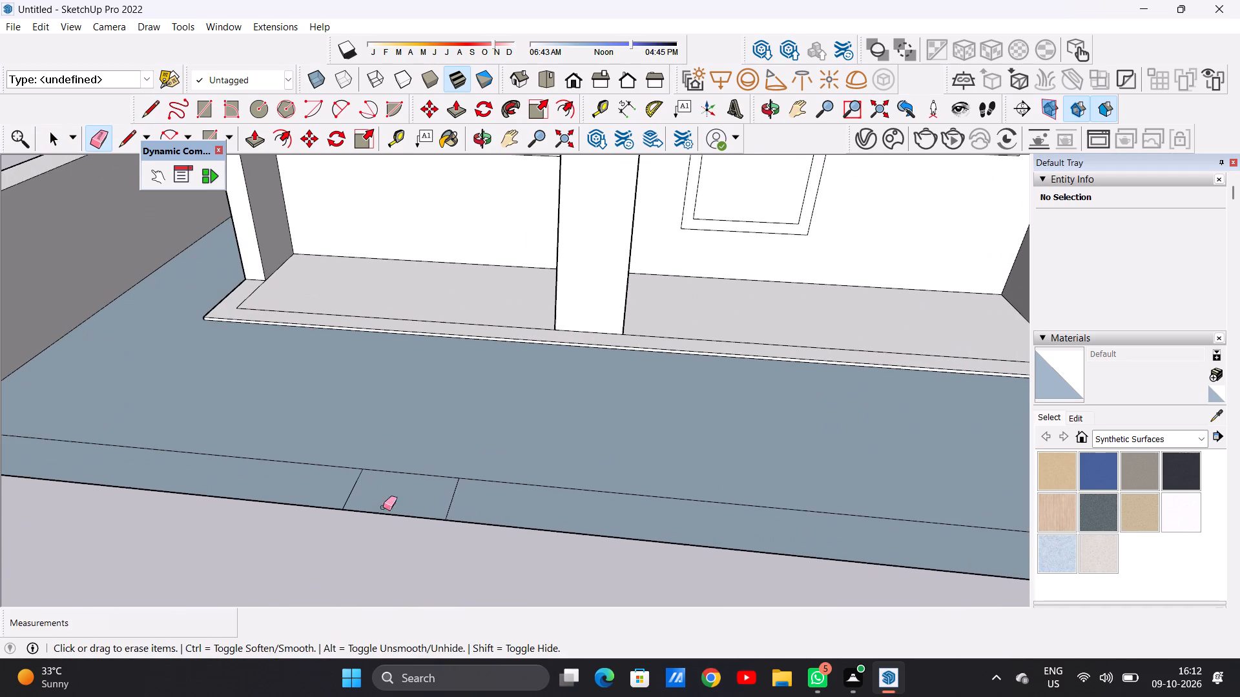
{"action": "left_click_drag", "start_coordinate": [460, 504], "coordinate": [441, 500]}
{"action": "scroll", "coordinate": [484, 516], "scroll_direction": "down", "scroll_amount": 4}
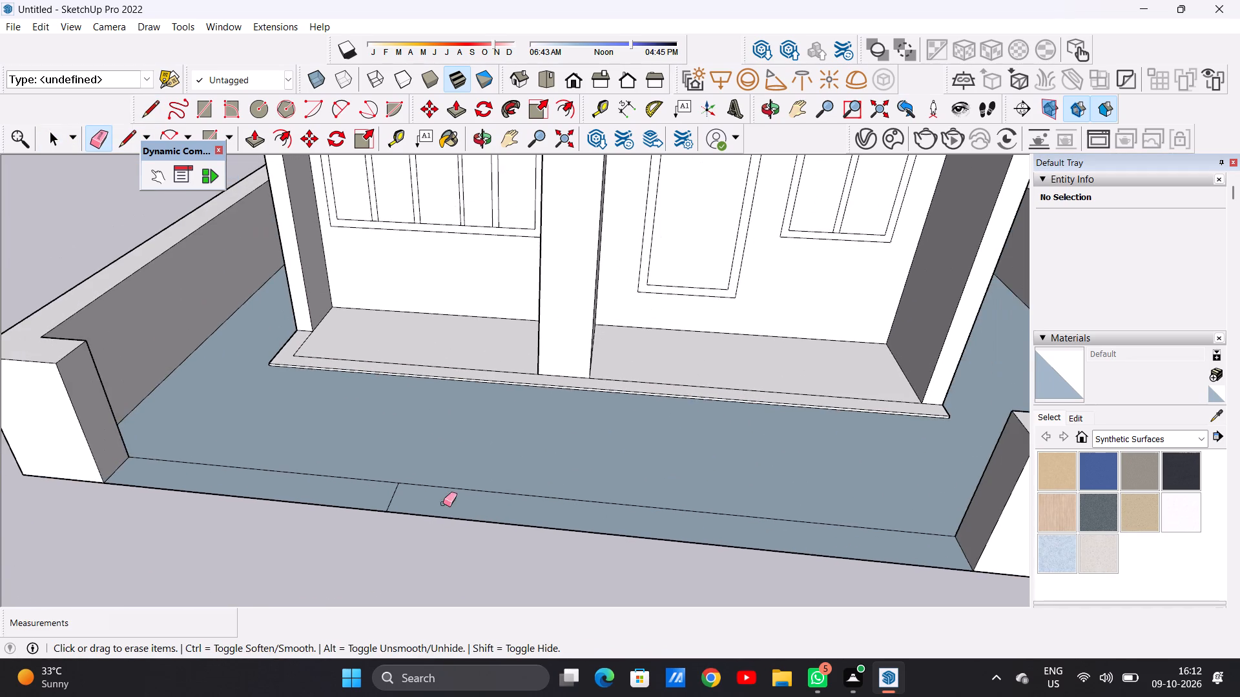
{"action": "scroll", "coordinate": [423, 490], "scroll_direction": "up", "scroll_amount": 5}
{"action": "left_click_drag", "start_coordinate": [364, 501], "coordinate": [382, 502]}
{"action": "scroll", "coordinate": [440, 500], "scroll_direction": "down", "scroll_amount": 15}
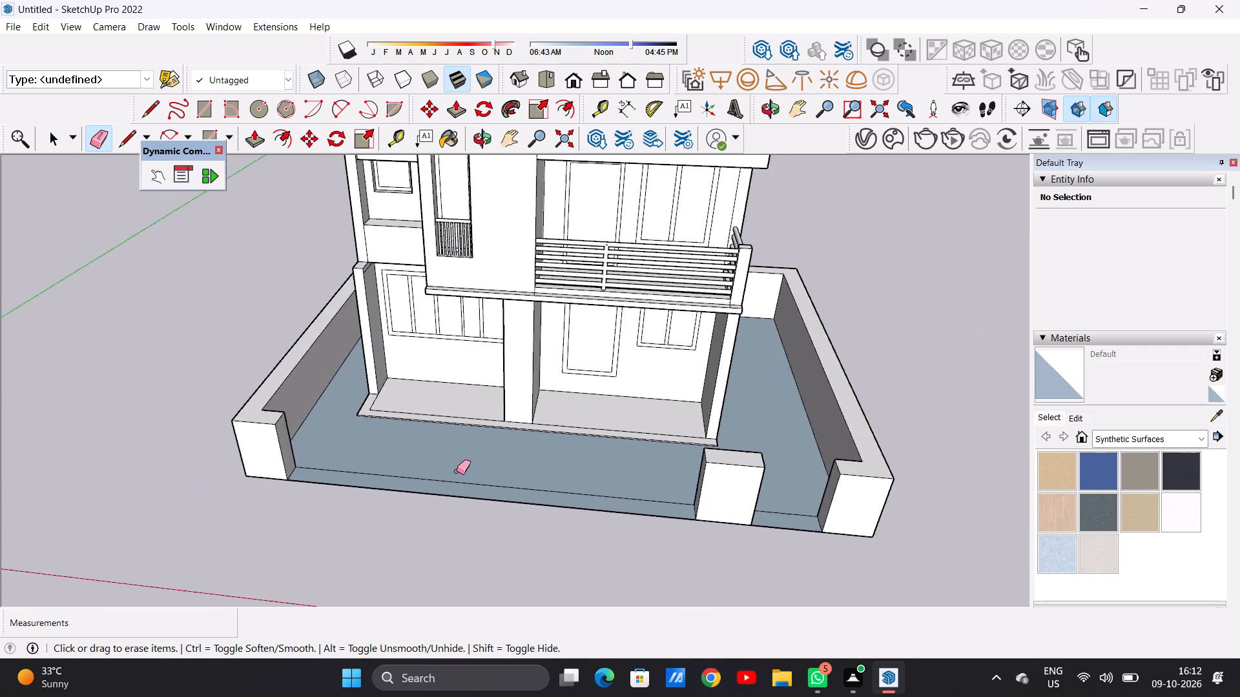
Draw two dividing lines, each about 10' 9" long, across the front strip between the front-left wall end and the front block.
{"action": "scroll", "coordinate": [457, 471], "scroll_direction": "down", "scroll_amount": 1}
{"action": "middle_click_drag", "start_coordinate": [400, 483], "coordinate": [422, 583]}
{"action": "middle_click_drag", "start_coordinate": [425, 558], "coordinate": [418, 408]}
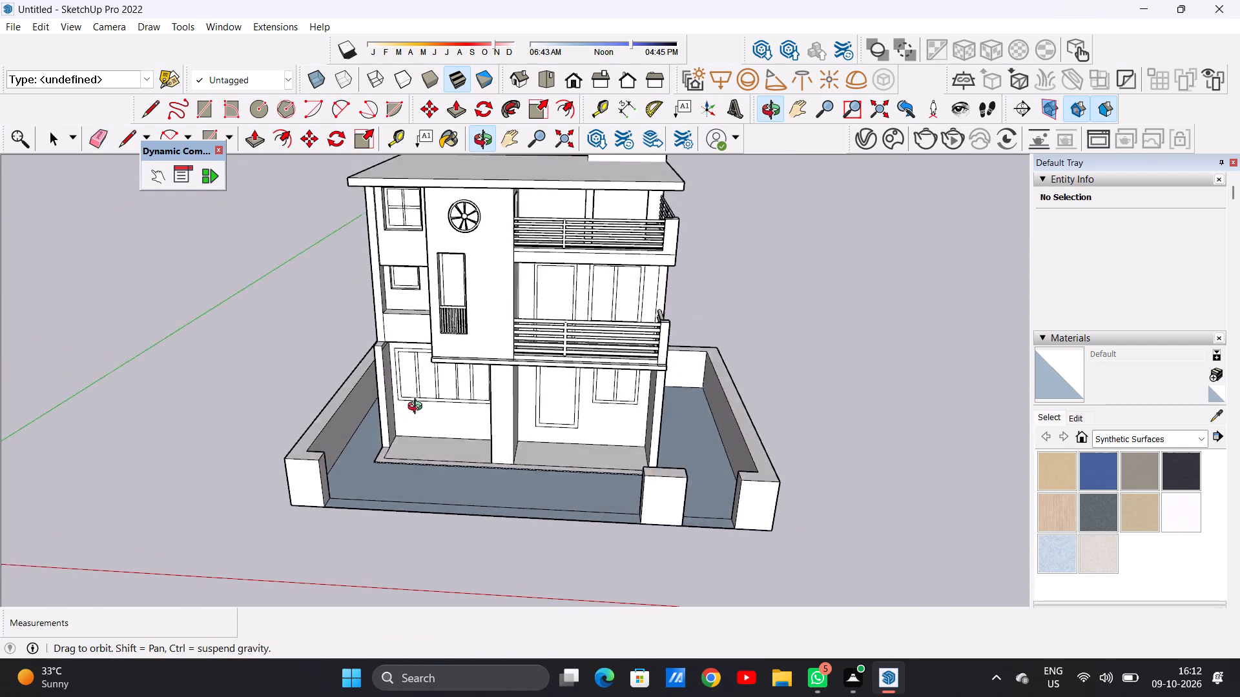
{"action": "middle_click_drag", "start_coordinate": [418, 408], "coordinate": [452, 398]}
{"action": "scroll", "coordinate": [440, 490], "scroll_direction": "up", "scroll_amount": 2}
{"action": "key", "text": "space"}
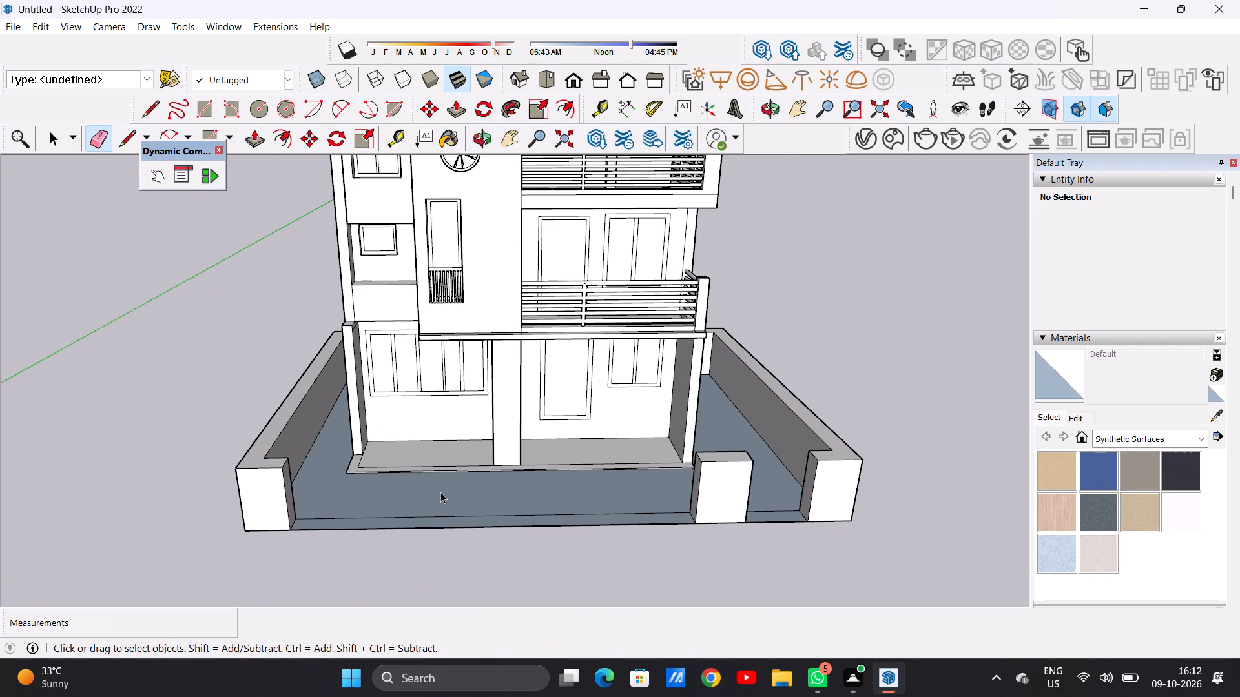
{"action": "type", "text": "L"}
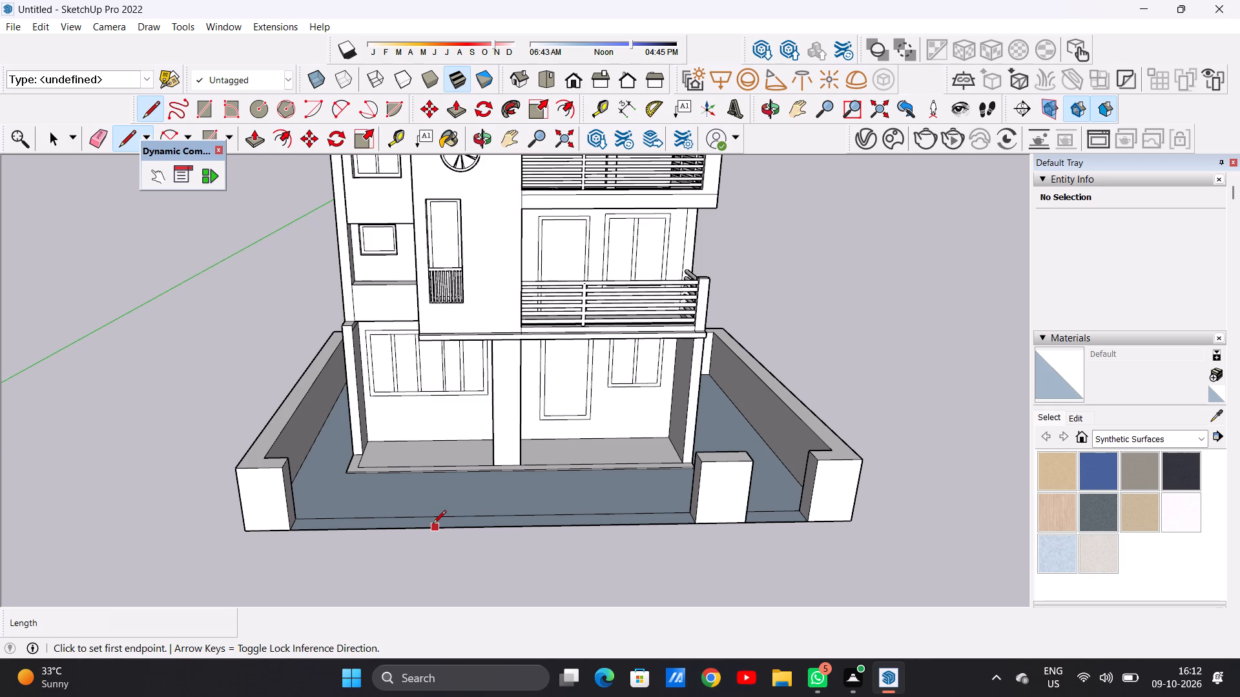
{"action": "left_click", "coordinate": [435, 526]}
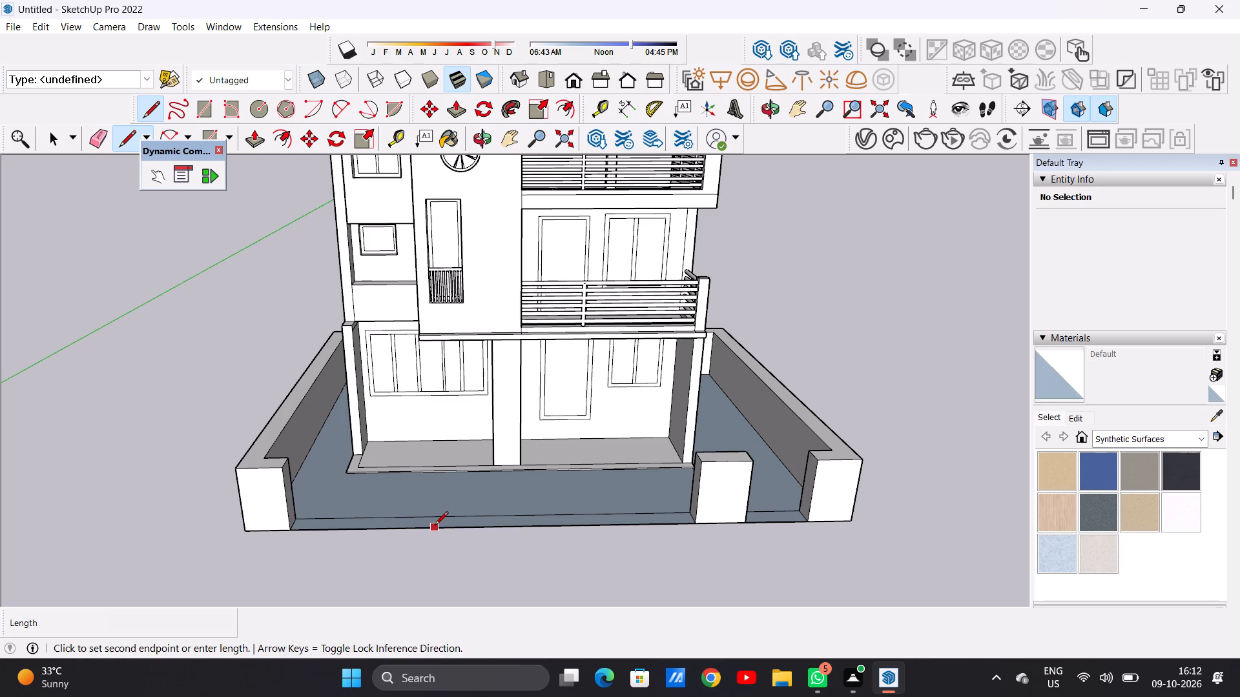
{"action": "left_click", "coordinate": [432, 517]}
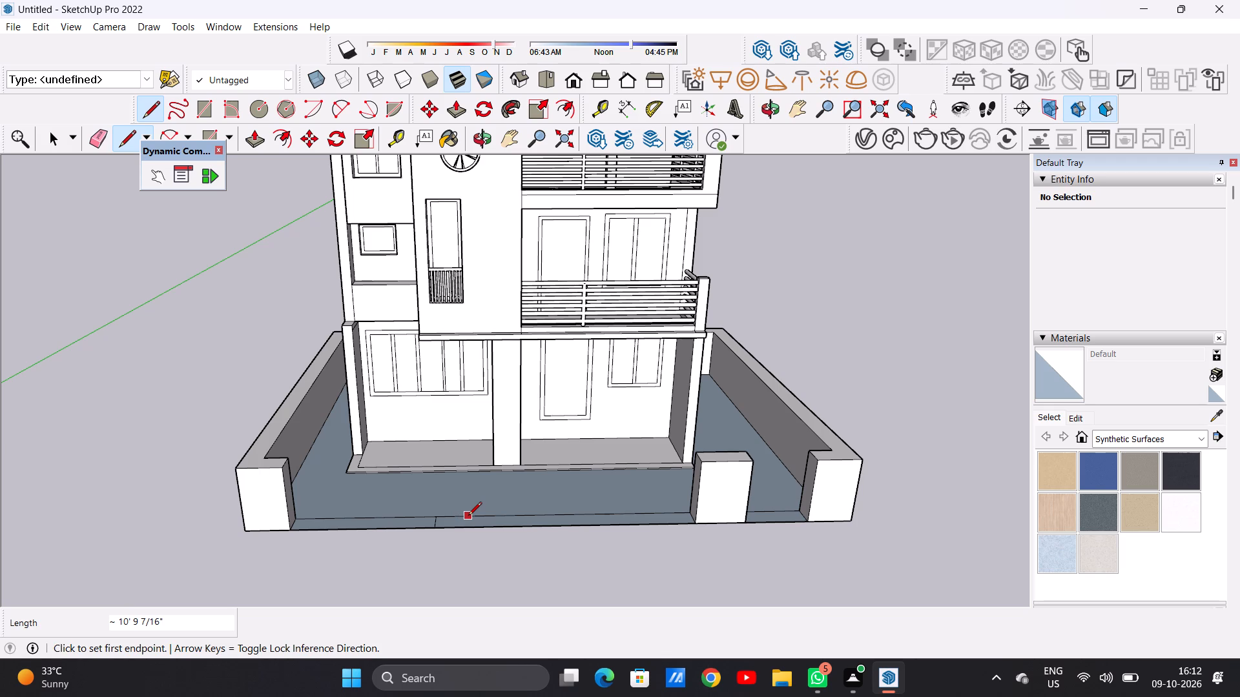
{"action": "scroll", "coordinate": [468, 516], "scroll_direction": "up", "scroll_amount": 4}
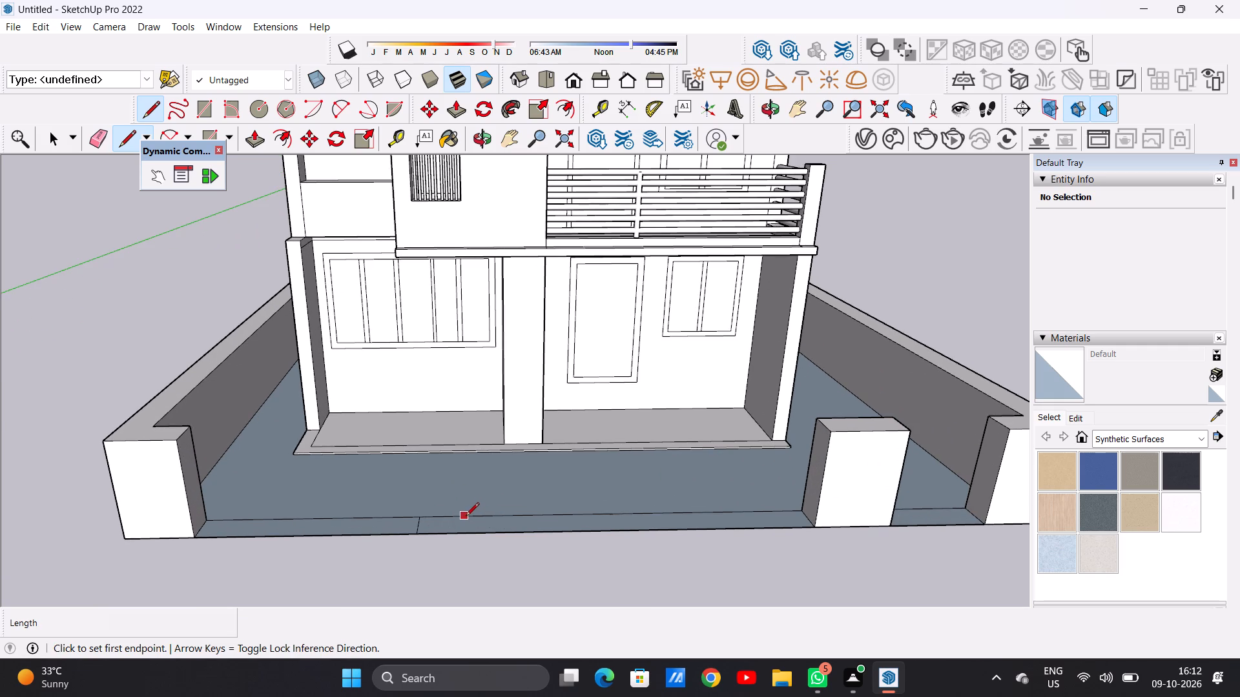
{"action": "left_click", "coordinate": [468, 516]}
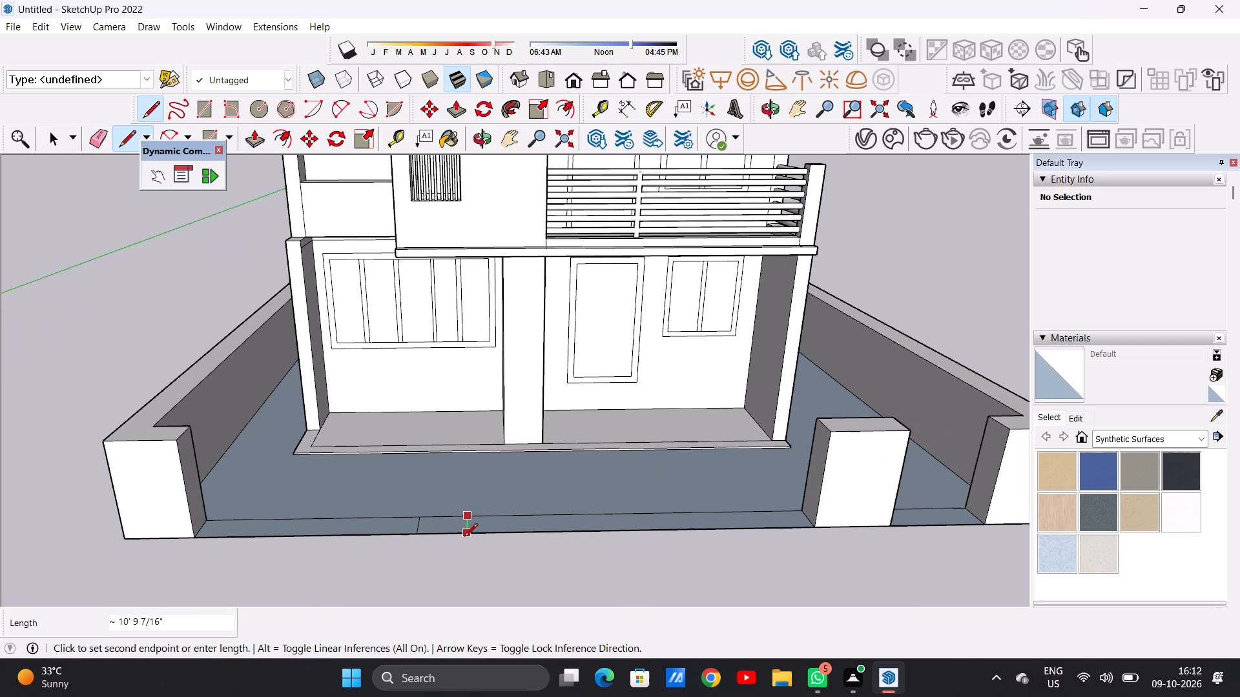
{"action": "left_click", "coordinate": [464, 538]}
{"action": "key", "text": "space"}
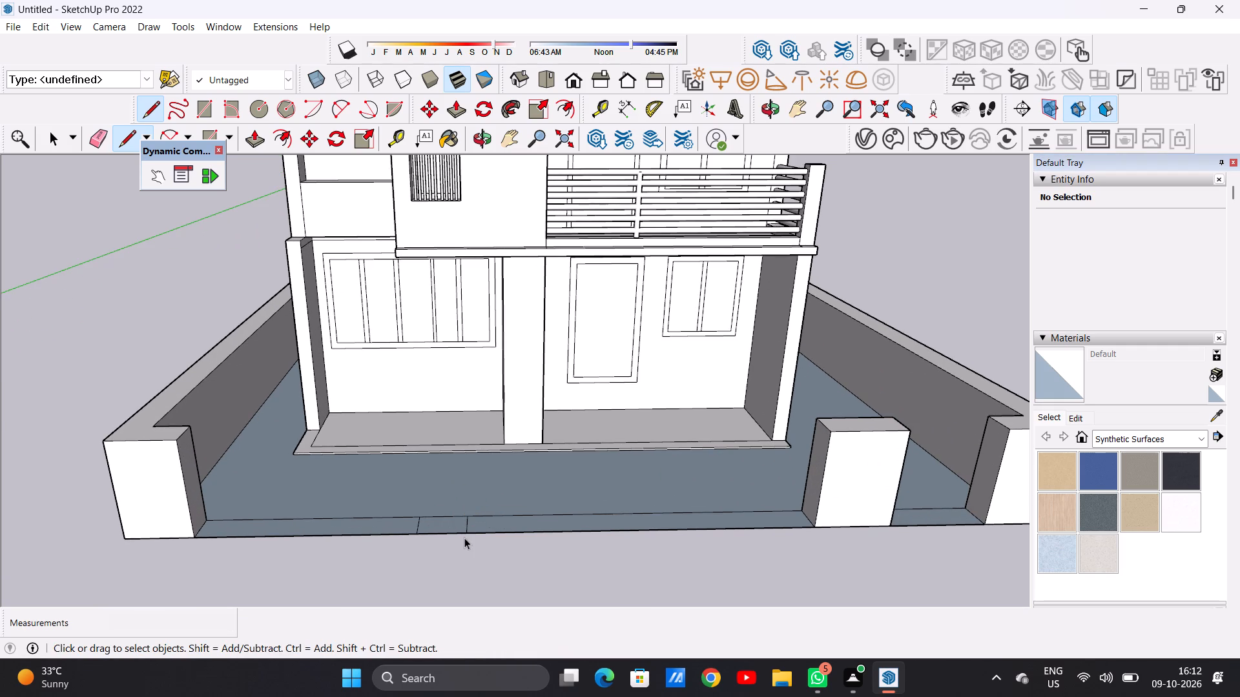
Draw another pair of dividing lines, each about 10' 9" long, outlining a narrower pillar base closer to the front block.
{"action": "scroll", "coordinate": [432, 563], "scroll_direction": "down", "scroll_amount": 3}
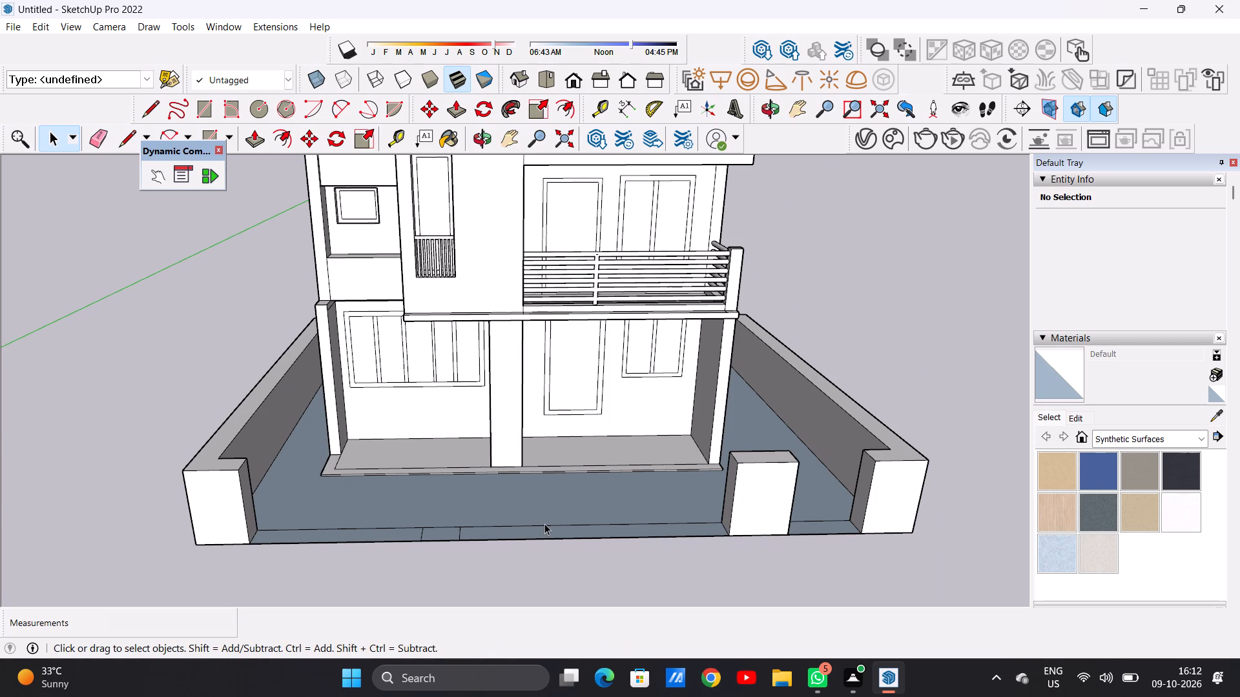
{"action": "middle_click_drag", "start_coordinate": [543, 530], "coordinate": [535, 572]}
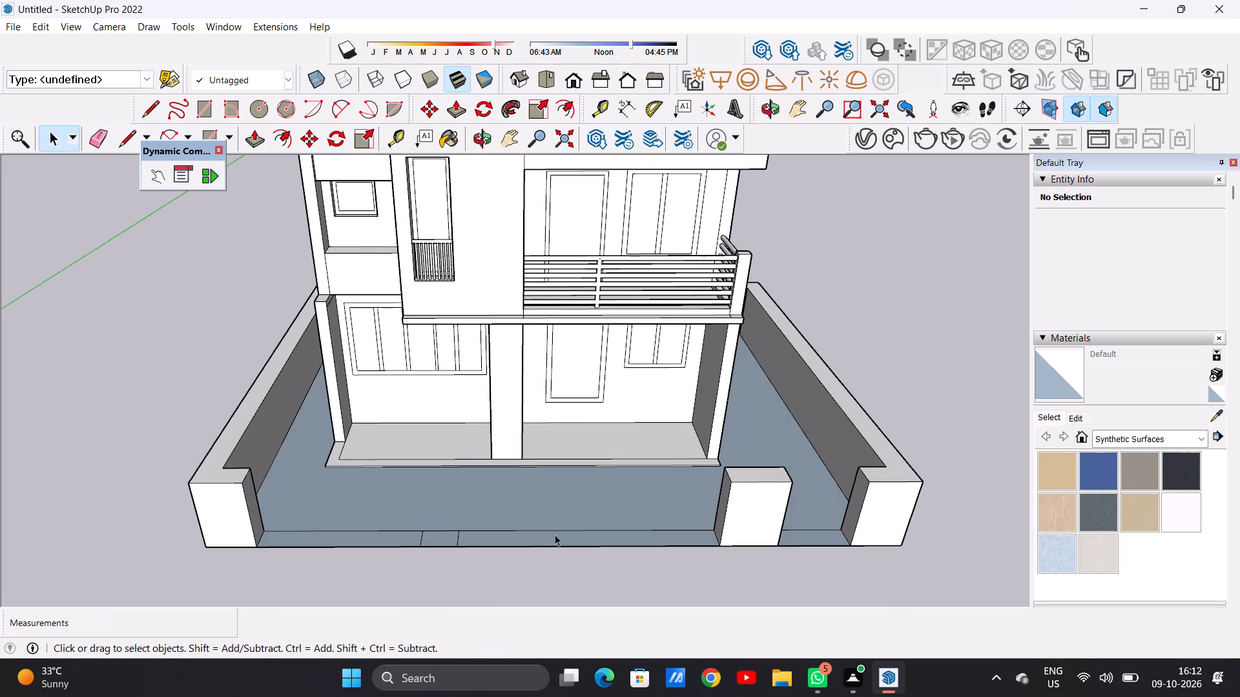
{"action": "key", "text": "l"}
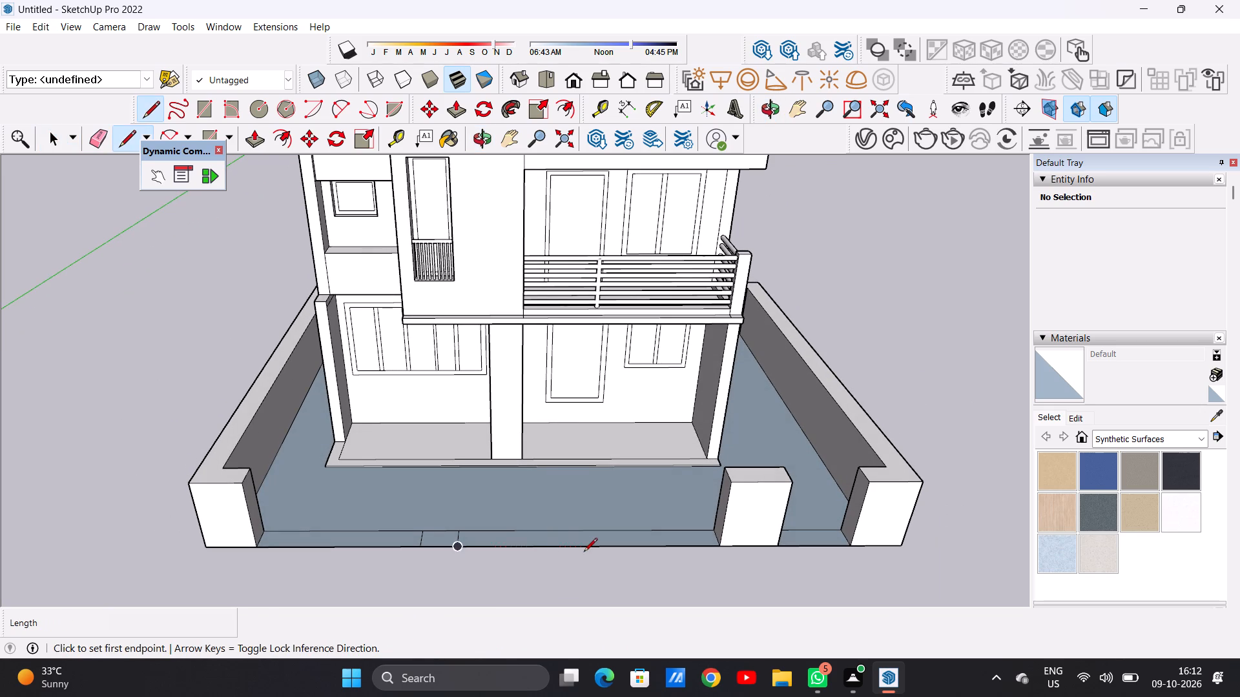
{"action": "left_click", "coordinate": [533, 549]}
{"action": "left_click", "coordinate": [532, 532]}
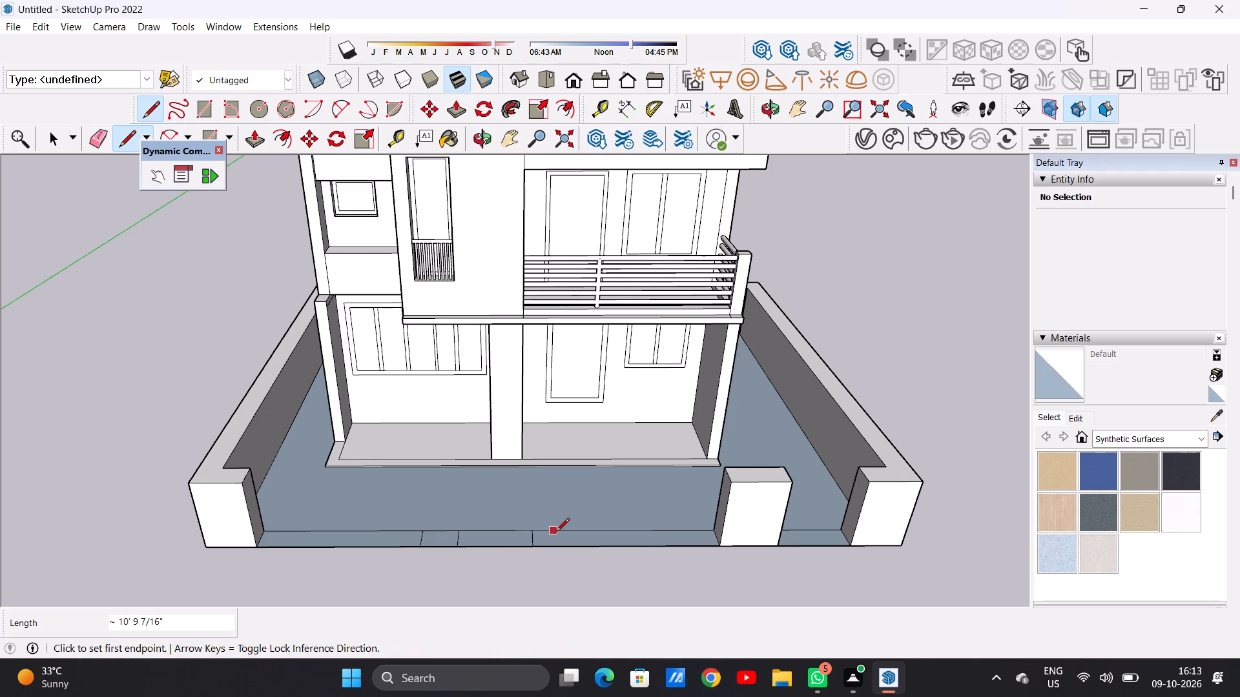
{"action": "left_click", "coordinate": [557, 532]}
{"action": "left_click", "coordinate": [560, 550]}
{"action": "key", "text": "space"}
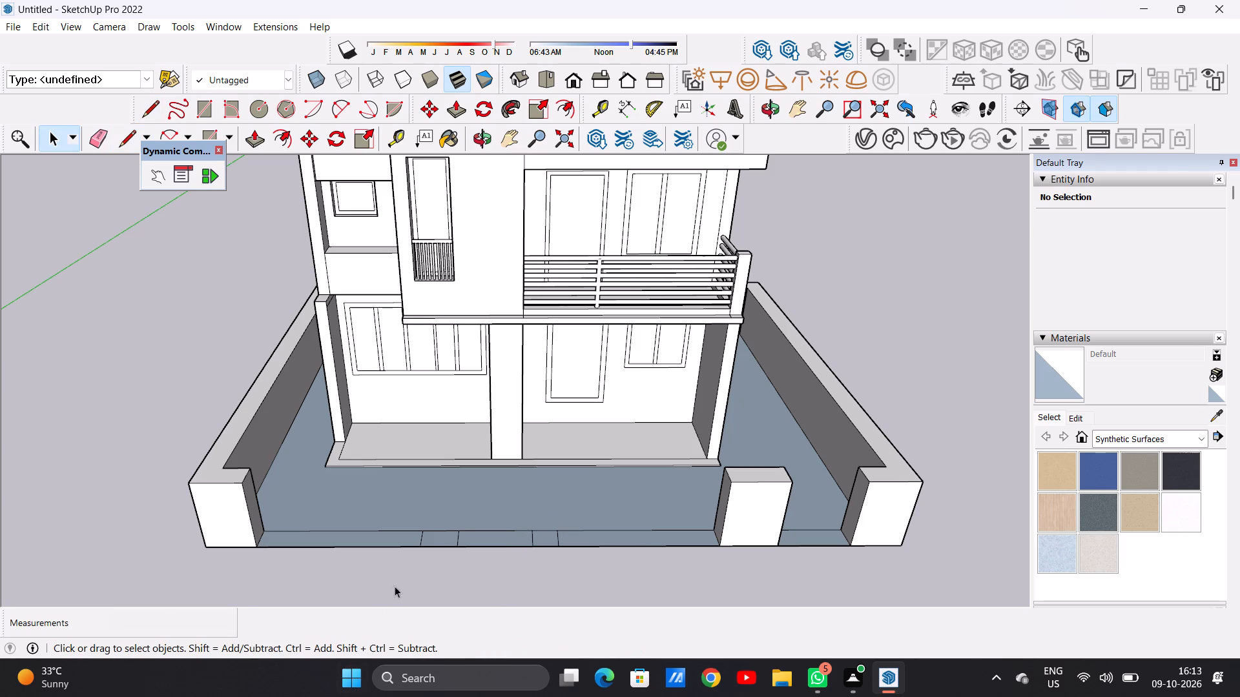
Push/Pull the pillar base nearer the front-left wall end up about 35' 9", matching the top of the existing front block.
{"action": "scroll", "coordinate": [395, 590], "scroll_direction": "down", "scroll_amount": 5}
{"action": "scroll", "coordinate": [527, 542], "scroll_direction": "up", "scroll_amount": 6}
{"action": "scroll", "coordinate": [414, 515], "scroll_direction": "down", "scroll_amount": 8}
{"action": "scroll", "coordinate": [379, 551], "scroll_direction": "up", "scroll_amount": 2}
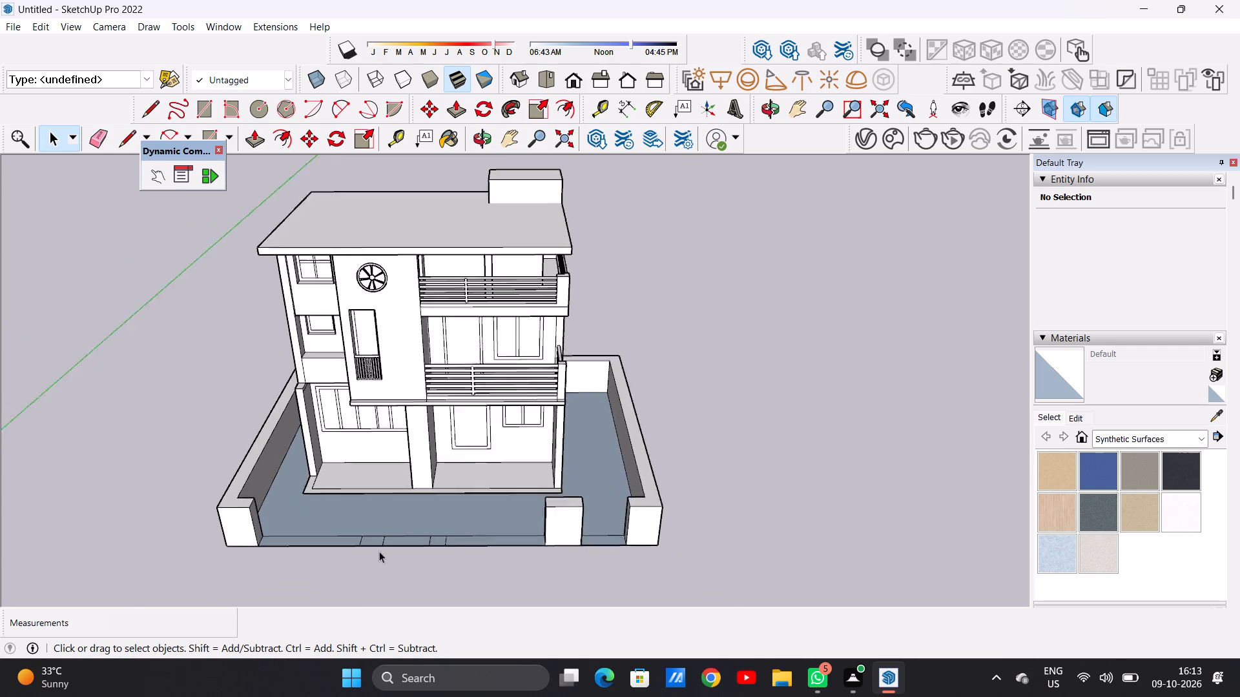
{"action": "scroll", "coordinate": [379, 551], "scroll_direction": "up", "scroll_amount": 6}
{"action": "middle_click_drag", "start_coordinate": [375, 550], "coordinate": [374, 564]}
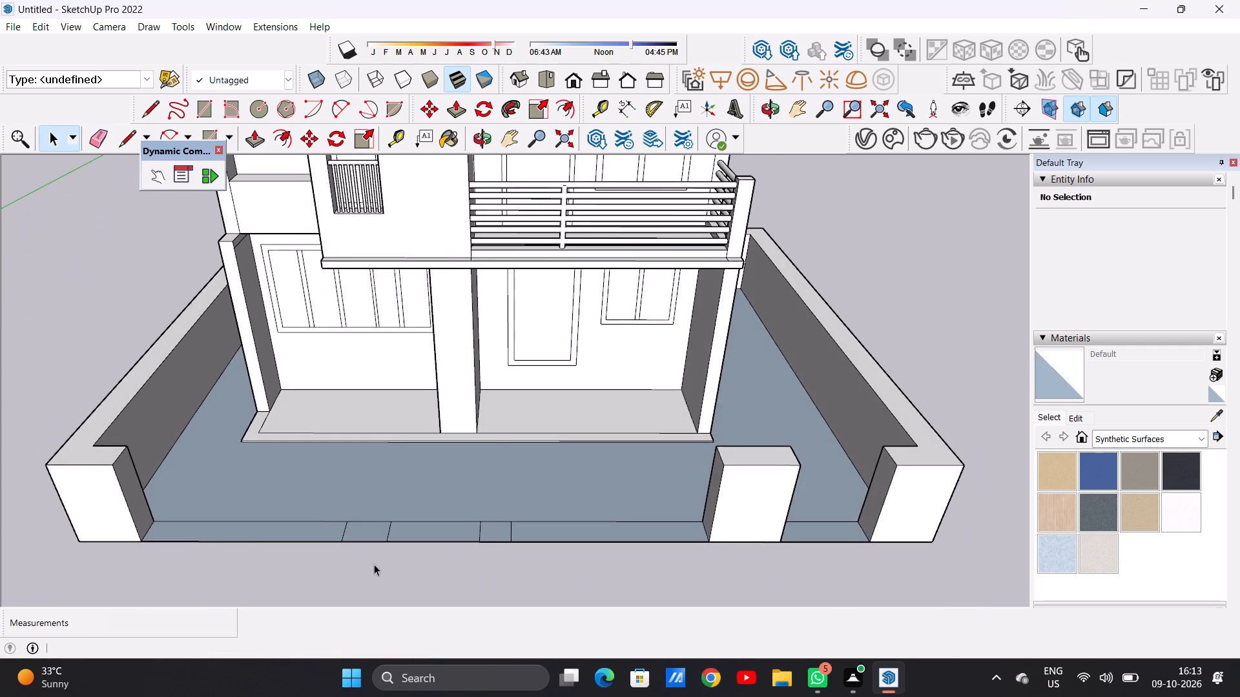
{"action": "scroll", "coordinate": [374, 564], "scroll_direction": "down", "scroll_amount": 4}
{"action": "scroll", "coordinate": [378, 540], "scroll_direction": "up", "scroll_amount": 5}
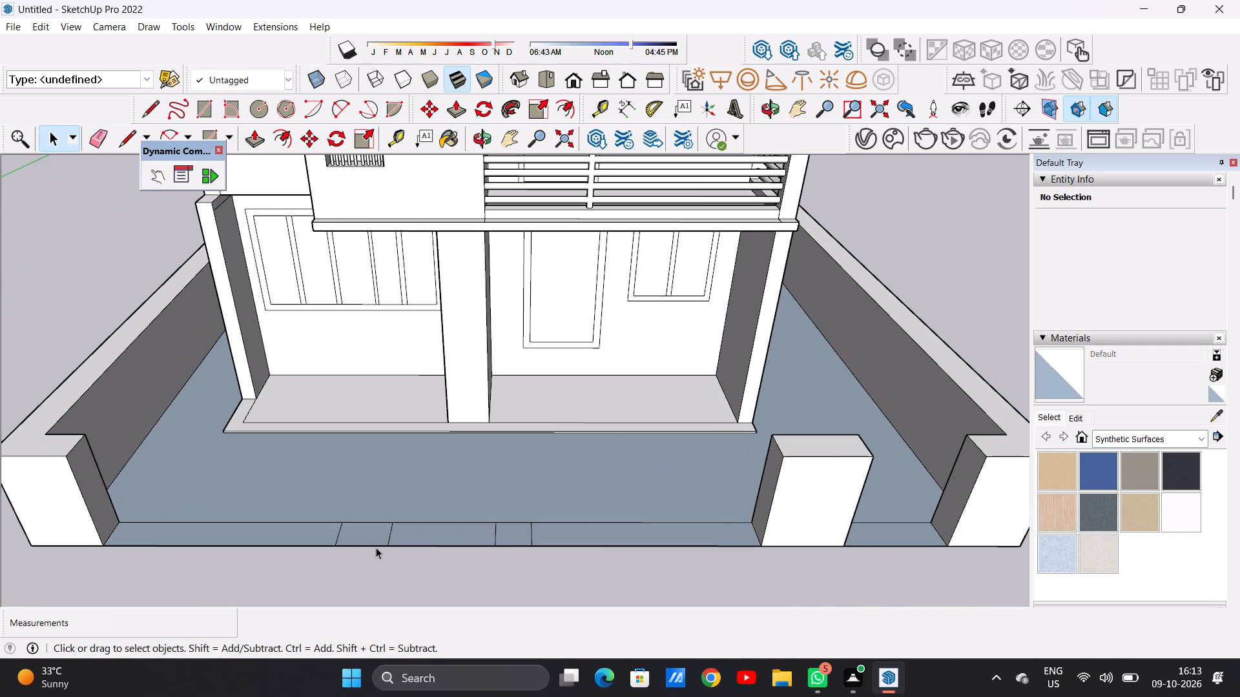
{"action": "scroll", "coordinate": [420, 548], "scroll_direction": "down", "scroll_amount": 5}
{"action": "scroll", "coordinate": [487, 541], "scroll_direction": "up", "scroll_amount": 2}
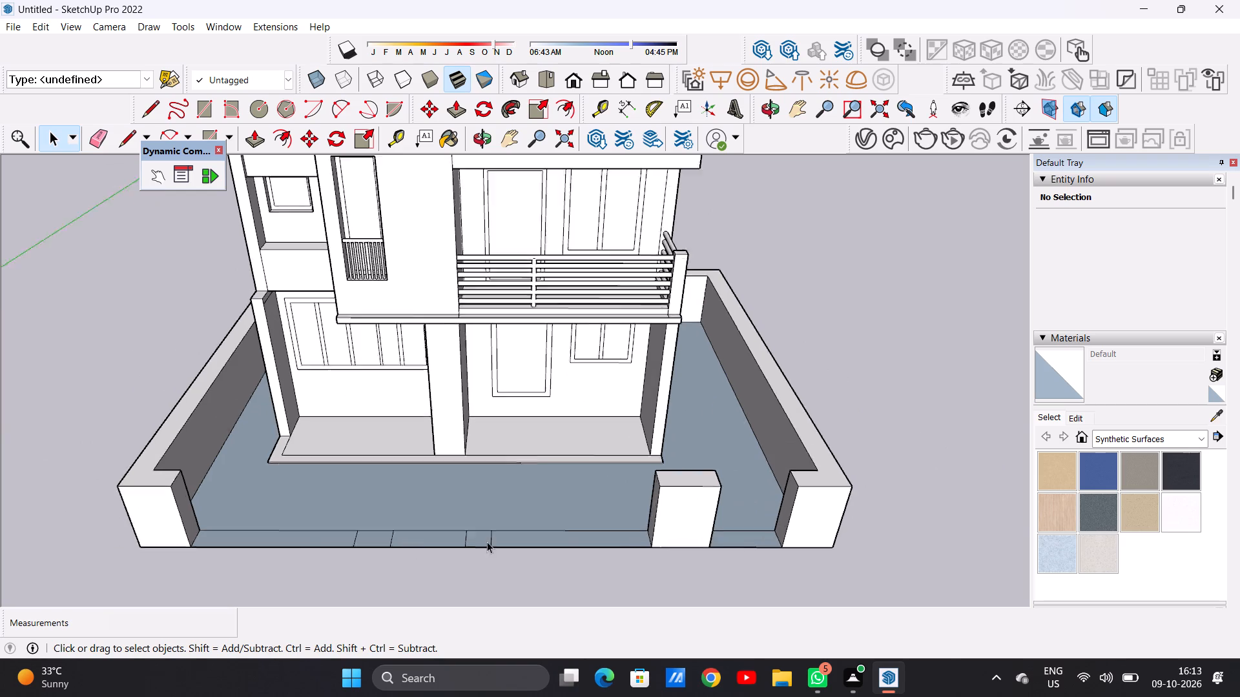
{"action": "scroll", "coordinate": [487, 541], "scroll_direction": "up", "scroll_amount": 3}
{"action": "key", "text": "p"}
{"action": "scroll", "coordinate": [334, 528], "scroll_direction": "up", "scroll_amount": 3}
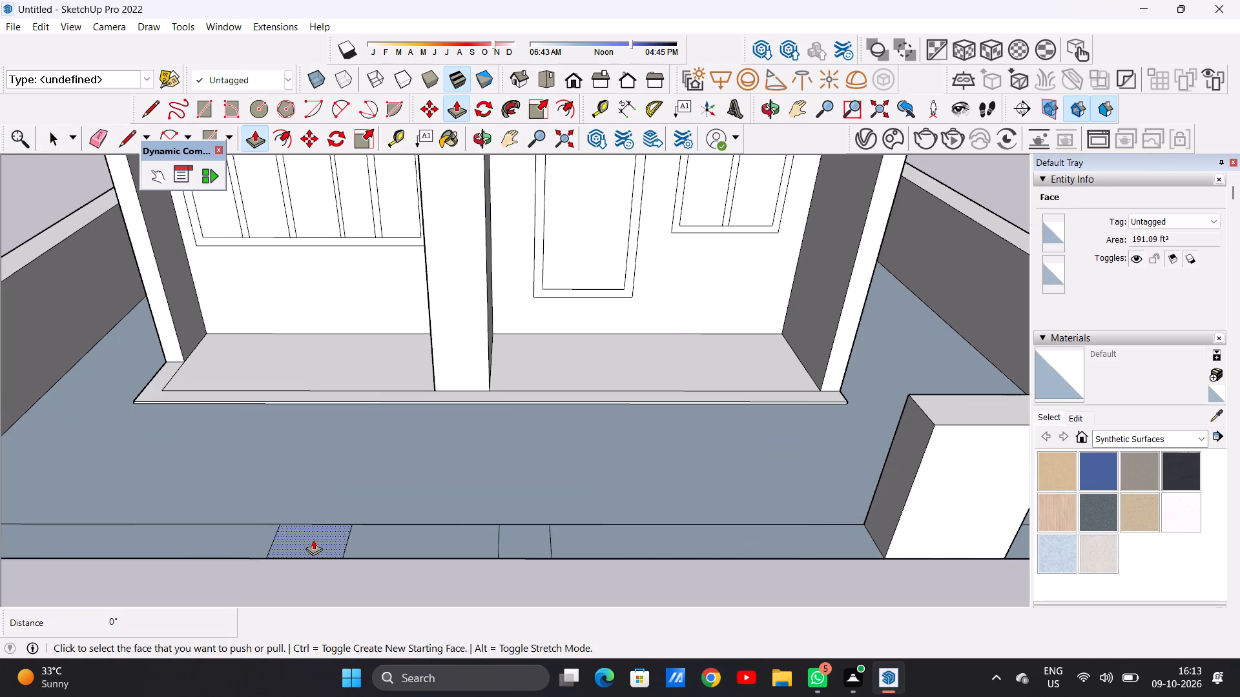
{"action": "left_click", "coordinate": [312, 540]}
{"action": "scroll", "coordinate": [337, 433], "scroll_direction": "down", "scroll_amount": 7}
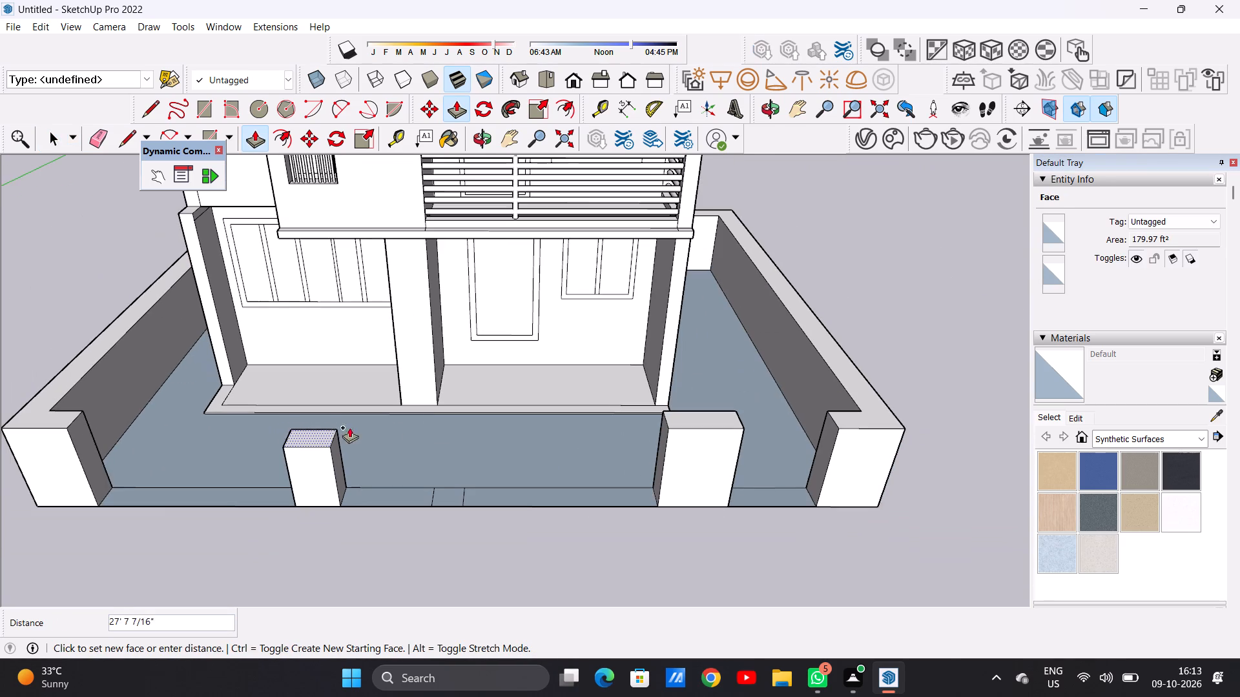
{"action": "left_click", "coordinate": [671, 429]}
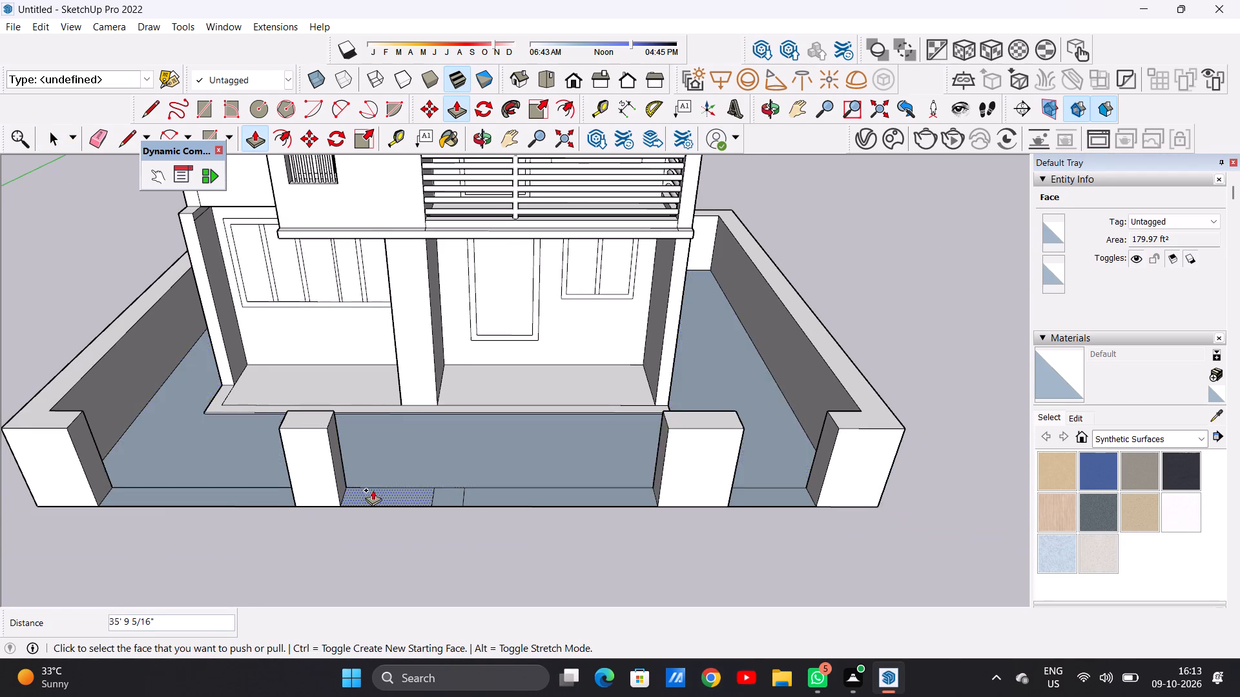
Push/Pull the narrower middle pillar base up about 35' 9", matching the top of the existing front block.
{"action": "scroll", "coordinate": [408, 492], "scroll_direction": "up", "scroll_amount": 6}
{"action": "left_click", "coordinate": [486, 498]}
{"action": "scroll", "coordinate": [473, 441], "scroll_direction": "down", "scroll_amount": 4}
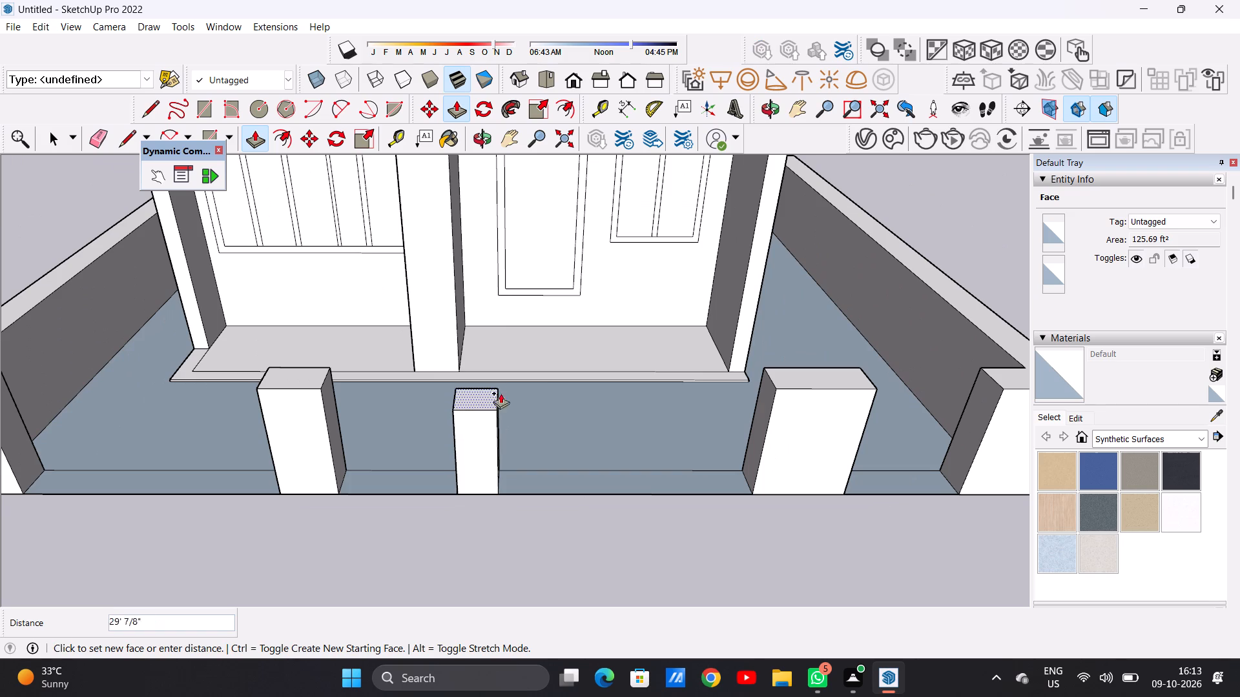
{"action": "left_click", "coordinate": [773, 389]}
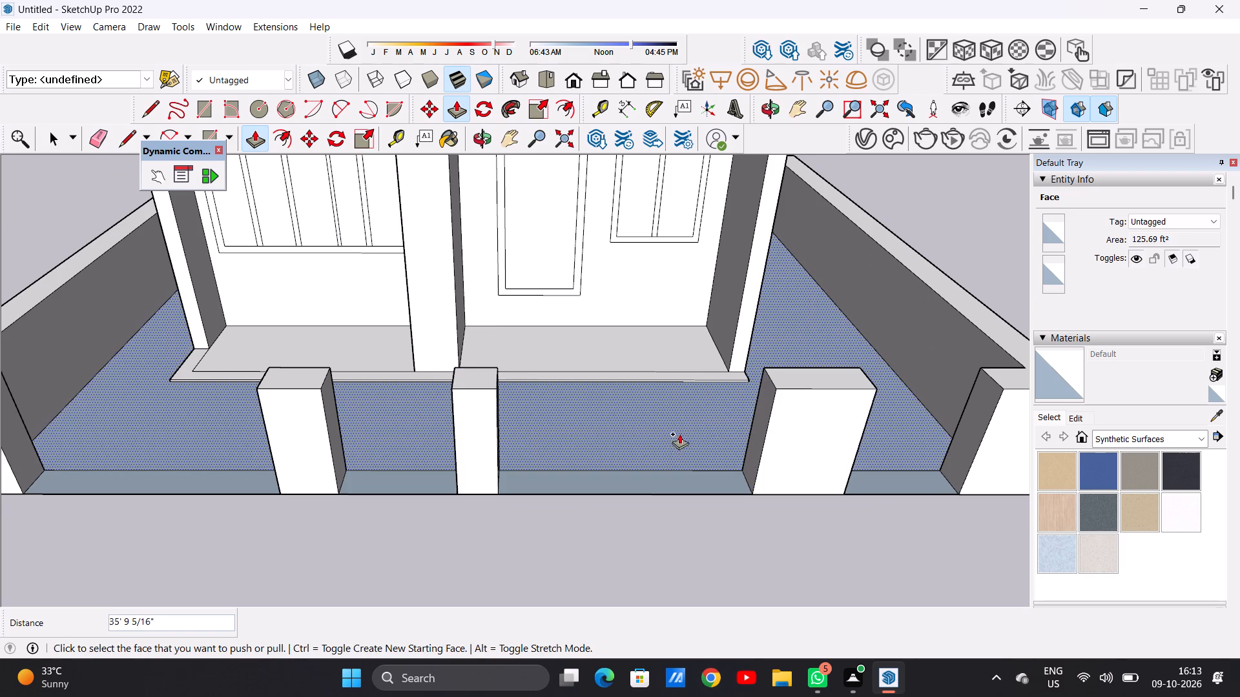
{"action": "key", "text": "space"}
Extend the inner end face of the front-left wall about 9' 2" along the front strip toward the pillars with Push/Pull.
{"action": "scroll", "coordinate": [432, 497], "scroll_direction": "down", "scroll_amount": 6}
{"action": "middle_click_drag", "start_coordinate": [442, 521], "coordinate": [432, 439]}
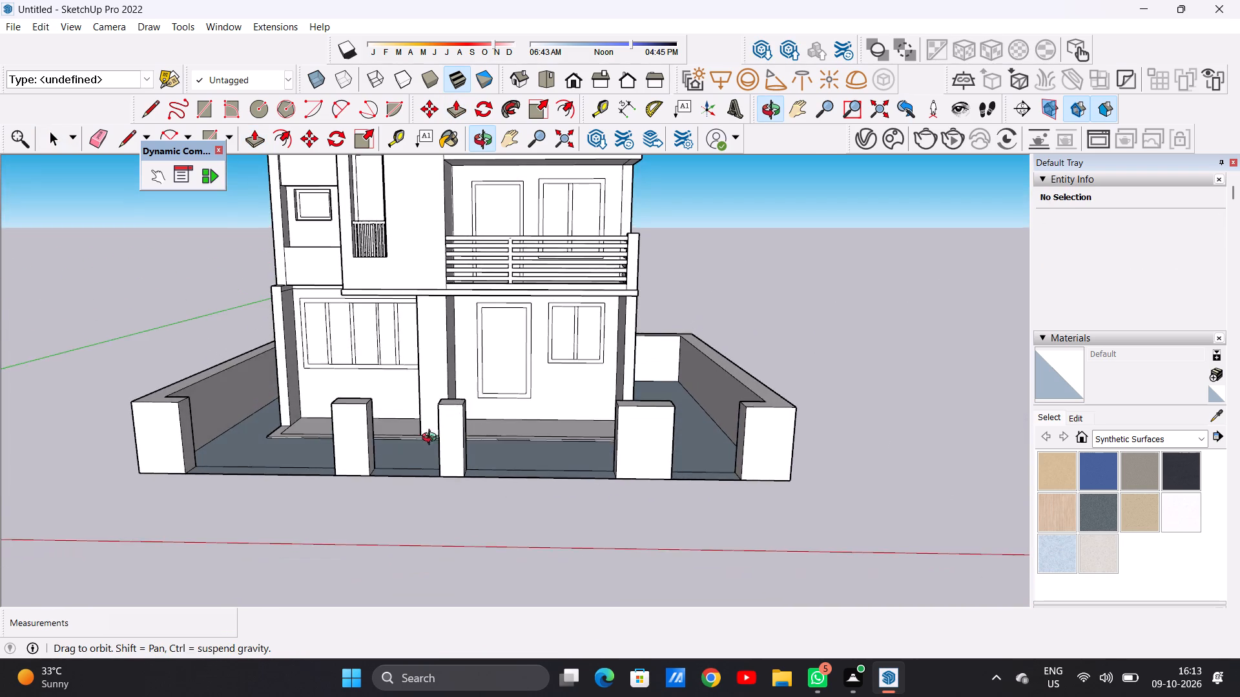
{"action": "middle_click_drag", "start_coordinate": [432, 439], "coordinate": [382, 478]}
{"action": "middle_click_drag", "start_coordinate": [350, 491], "coordinate": [408, 423]}
{"action": "scroll", "coordinate": [419, 483], "scroll_direction": "down", "scroll_amount": 2}
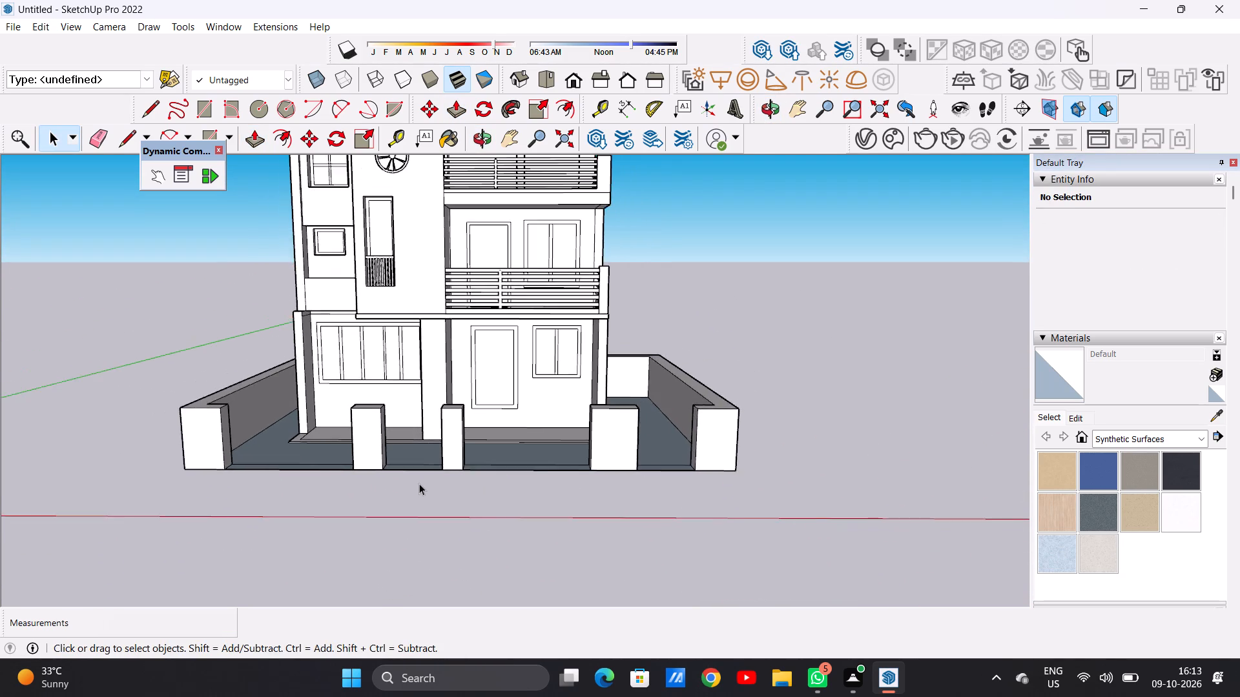
{"action": "scroll", "coordinate": [419, 483], "scroll_direction": "down", "scroll_amount": 3}
{"action": "scroll", "coordinate": [322, 466], "scroll_direction": "up", "scroll_amount": 6}
{"action": "middle_click_drag", "start_coordinate": [302, 471], "coordinate": [273, 547]}
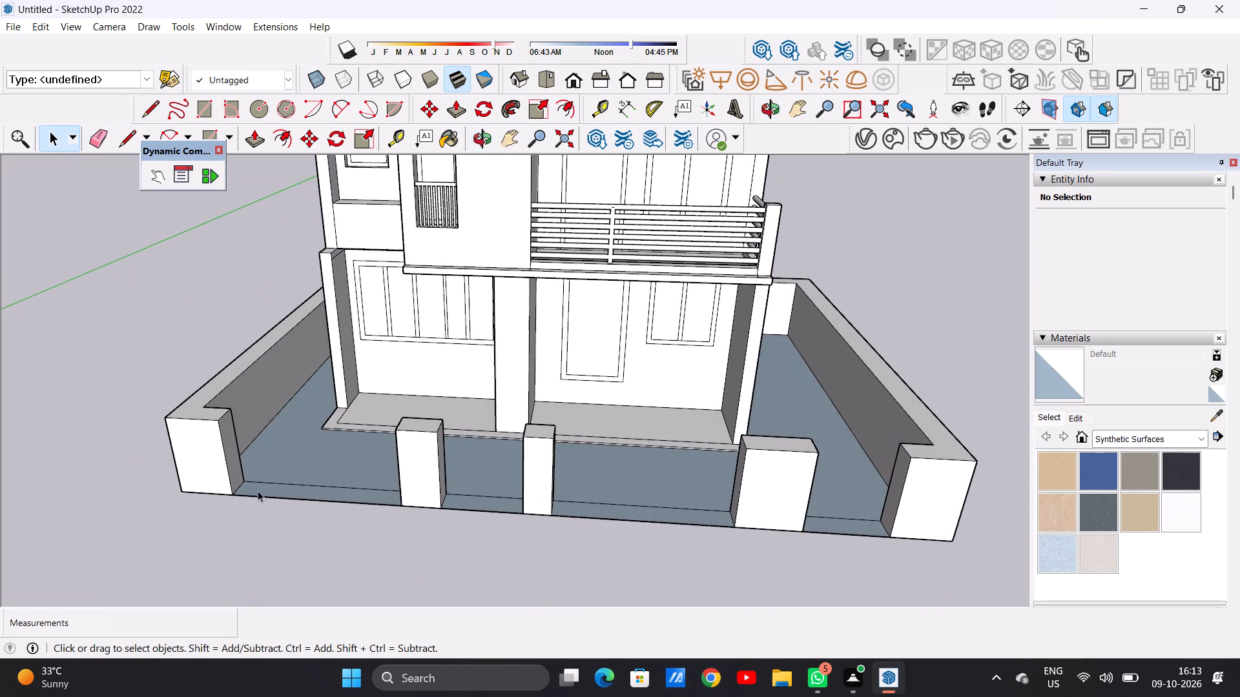
{"action": "scroll", "coordinate": [251, 472], "scroll_direction": "up", "scroll_amount": 6}
{"action": "key", "text": "p"}
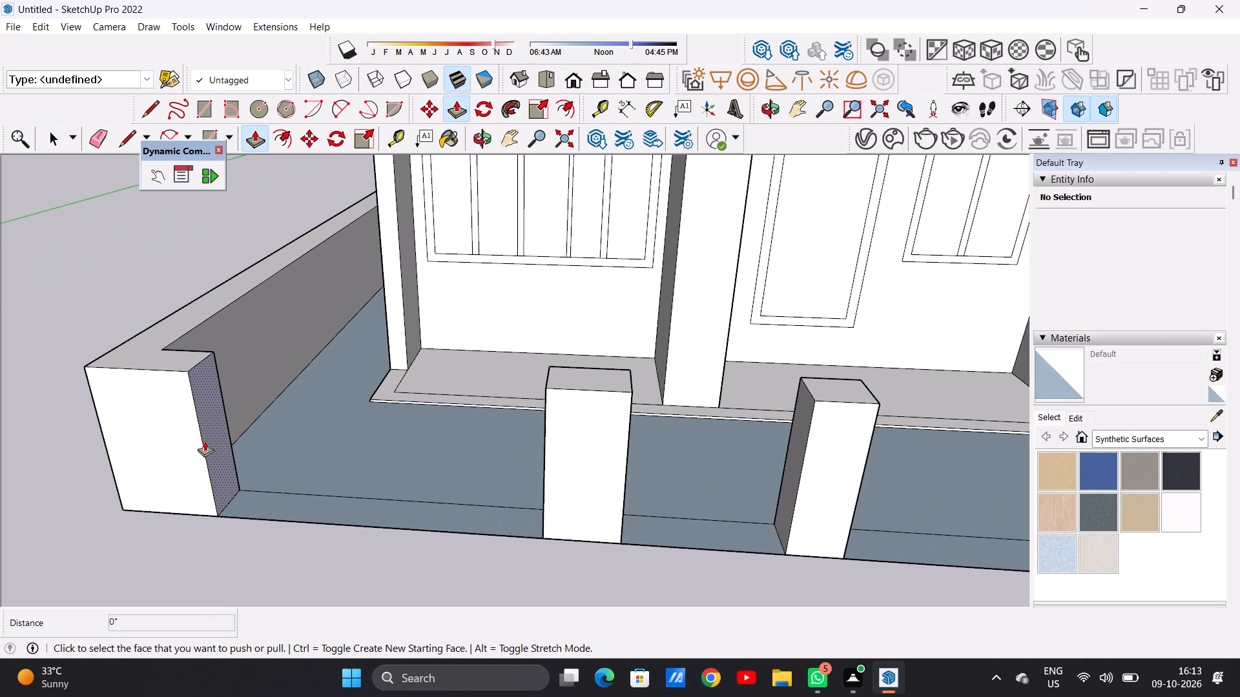
{"action": "left_click", "coordinate": [209, 429]}
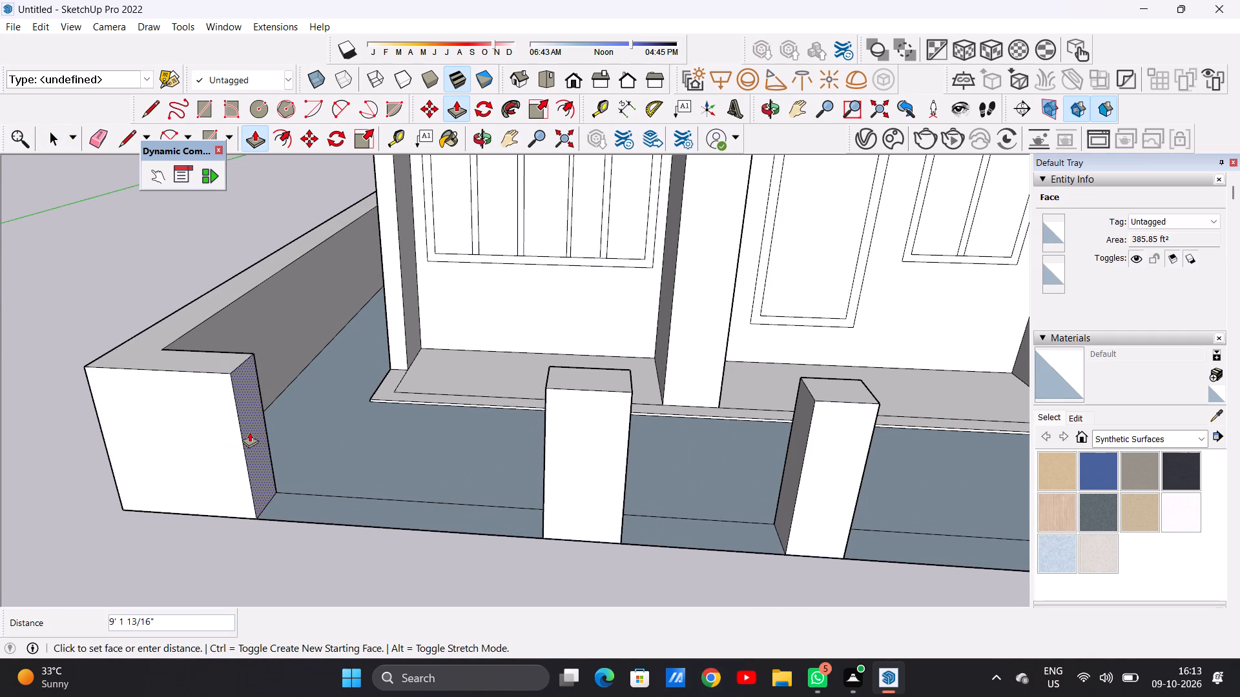
{"action": "left_click", "coordinate": [249, 432]}
{"action": "scroll", "coordinate": [262, 458], "scroll_direction": "down", "scroll_amount": 11}
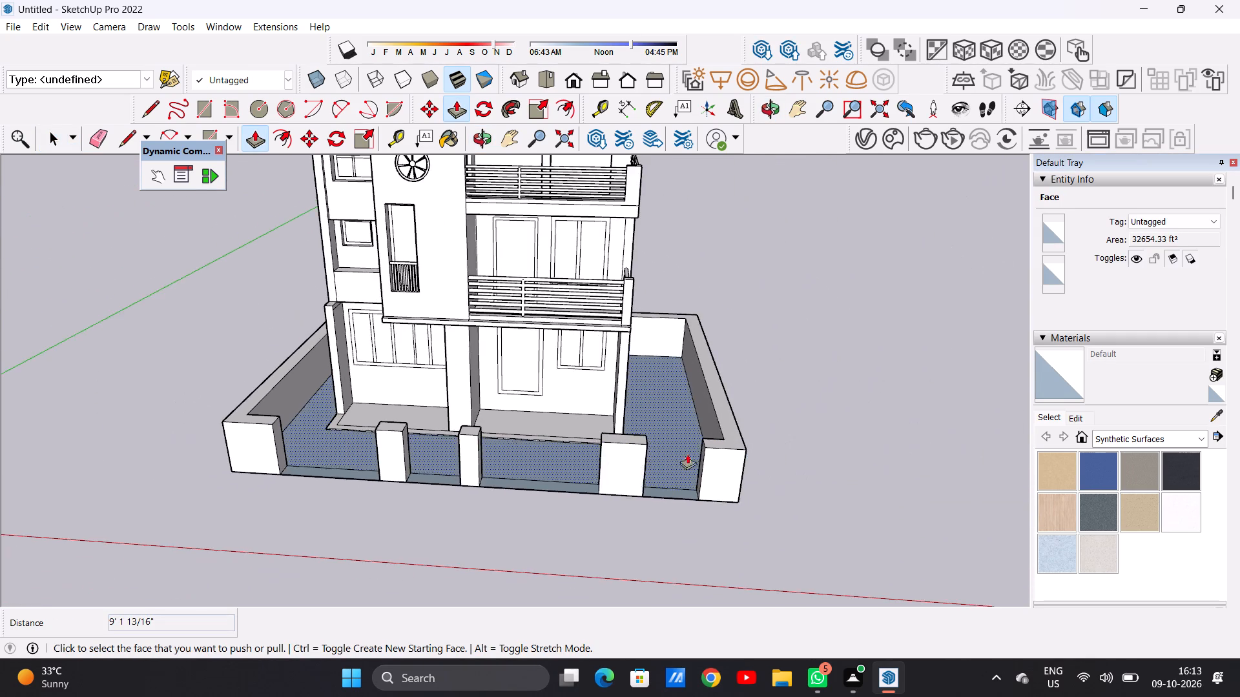
Extend the inner end face of the front-right wall about 5' 5" along the front strip toward the pillars with Push/Pull.
{"action": "scroll", "coordinate": [834, 452], "scroll_direction": "up", "scroll_amount": 9}
{"action": "middle_click_drag", "start_coordinate": [540, 505], "coordinate": [659, 441]}
{"action": "scroll", "coordinate": [706, 398], "scroll_direction": "up", "scroll_amount": 4}
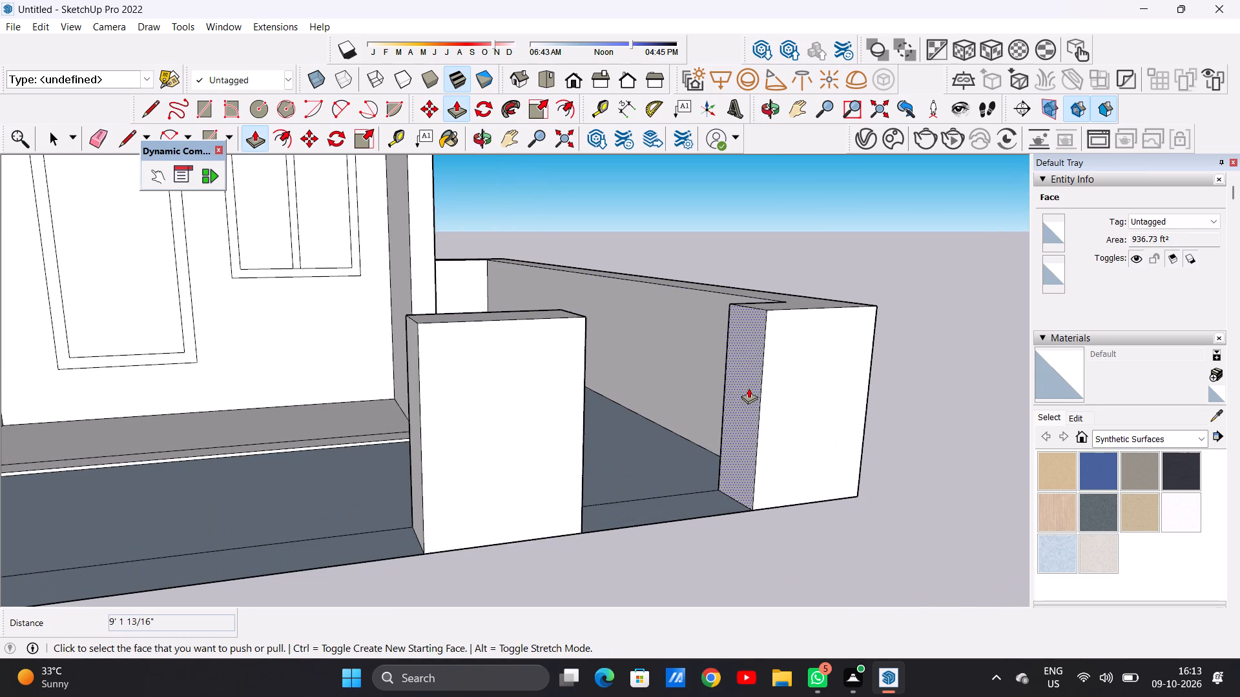
{"action": "left_click", "coordinate": [749, 388]}
{"action": "left_click", "coordinate": [723, 406]}
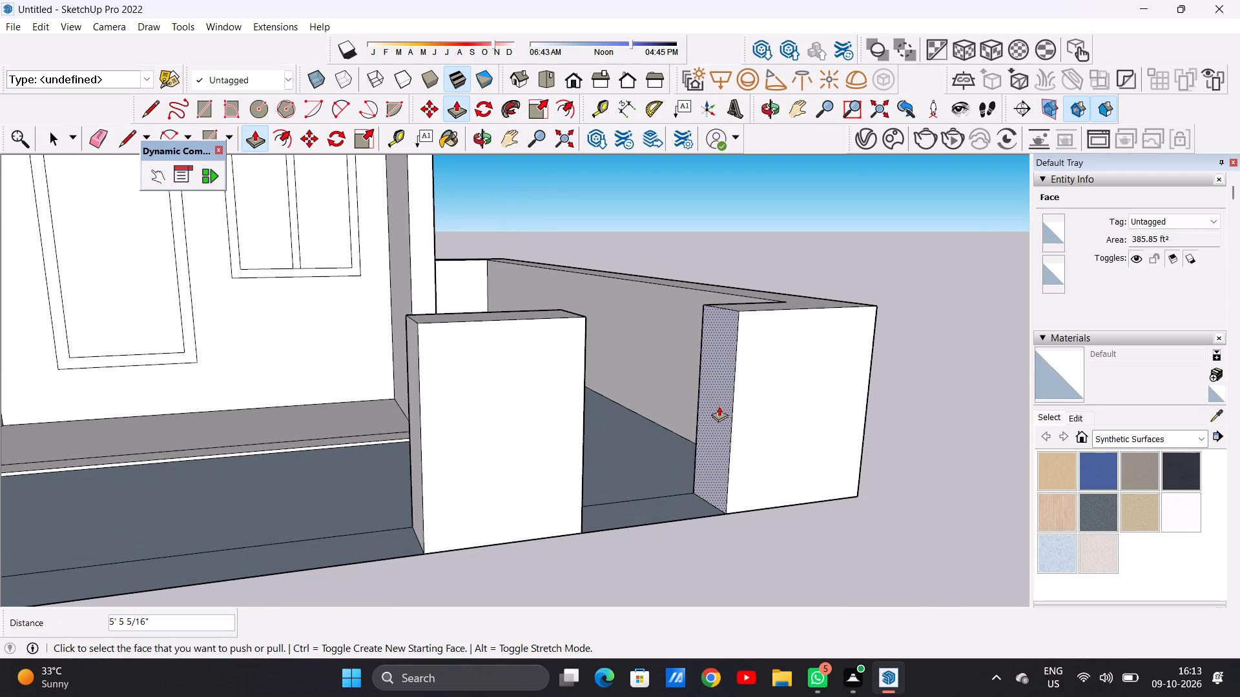
{"action": "key", "text": "space"}
Examine the house front, the boundary wall ends and the gate pillars from several angles, near and far.
{"action": "scroll", "coordinate": [542, 596], "scroll_direction": "down", "scroll_amount": 14}
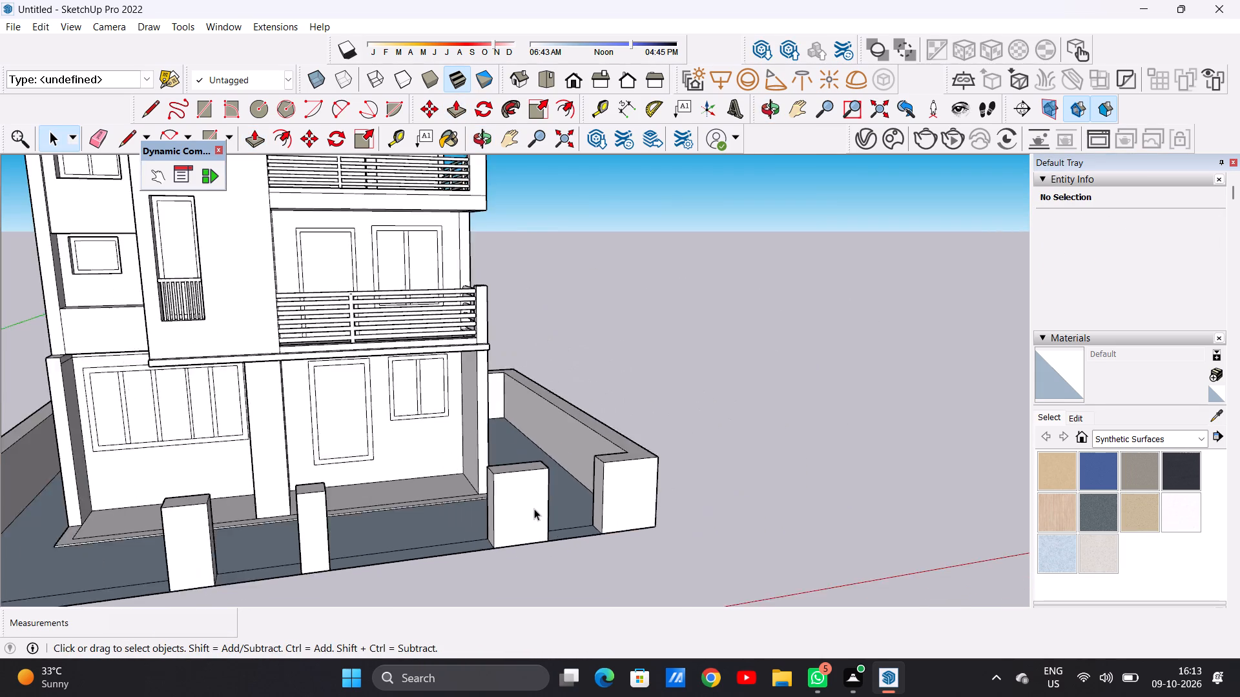
{"action": "scroll", "coordinate": [534, 509], "scroll_direction": "down", "scroll_amount": 9}
{"action": "middle_click_drag", "start_coordinate": [470, 551], "coordinate": [373, 517]}
{"action": "scroll", "coordinate": [394, 510], "scroll_direction": "up", "scroll_amount": 5}
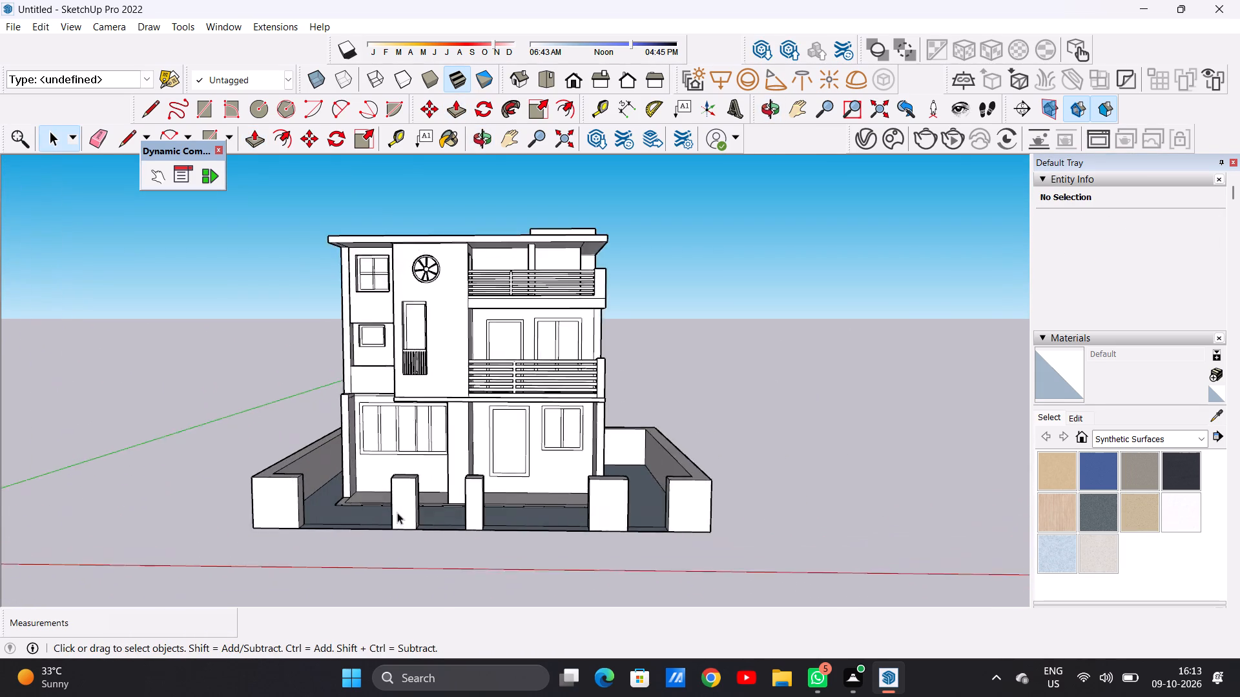
{"action": "scroll", "coordinate": [397, 512], "scroll_direction": "up", "scroll_amount": 6}
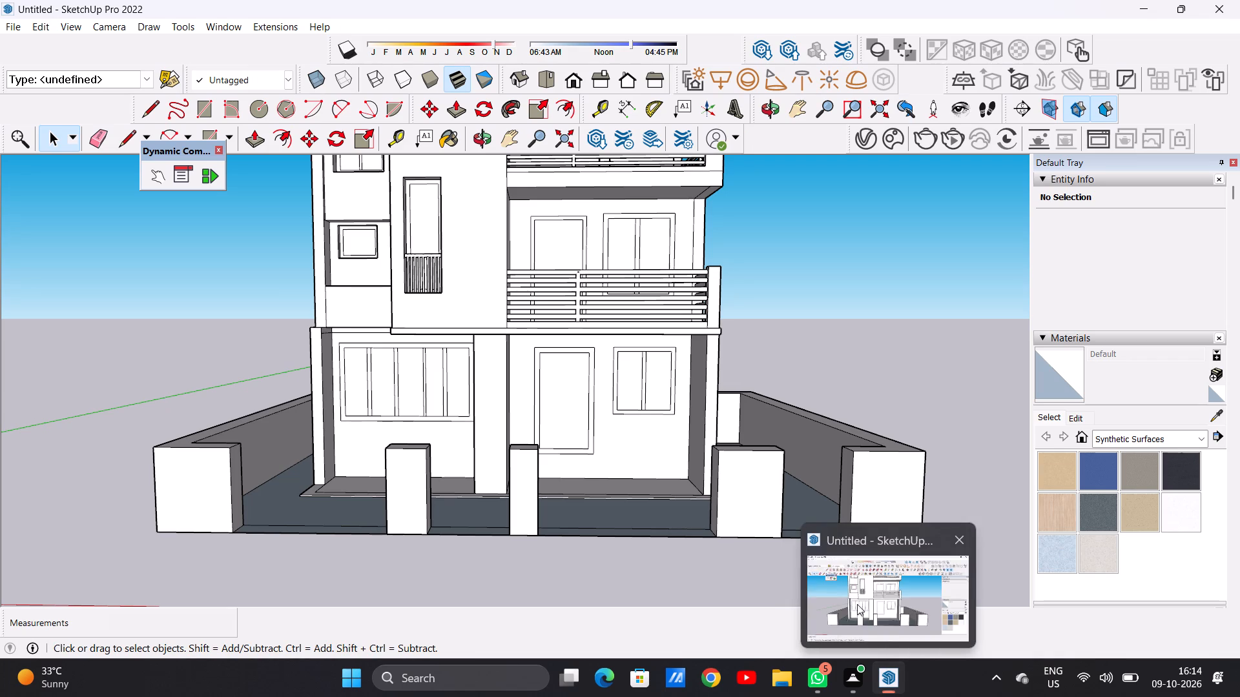
{"action": "left_click", "coordinate": [857, 604]}
{"action": "scroll", "coordinate": [497, 493], "scroll_direction": "up", "scroll_amount": 6}
{"action": "scroll", "coordinate": [429, 219], "scroll_direction": "down", "scroll_amount": 20}
{"action": "scroll", "coordinate": [445, 225], "scroll_direction": "up", "scroll_amount": 6}
{"action": "scroll", "coordinate": [440, 221], "scroll_direction": "down", "scroll_amount": 1}
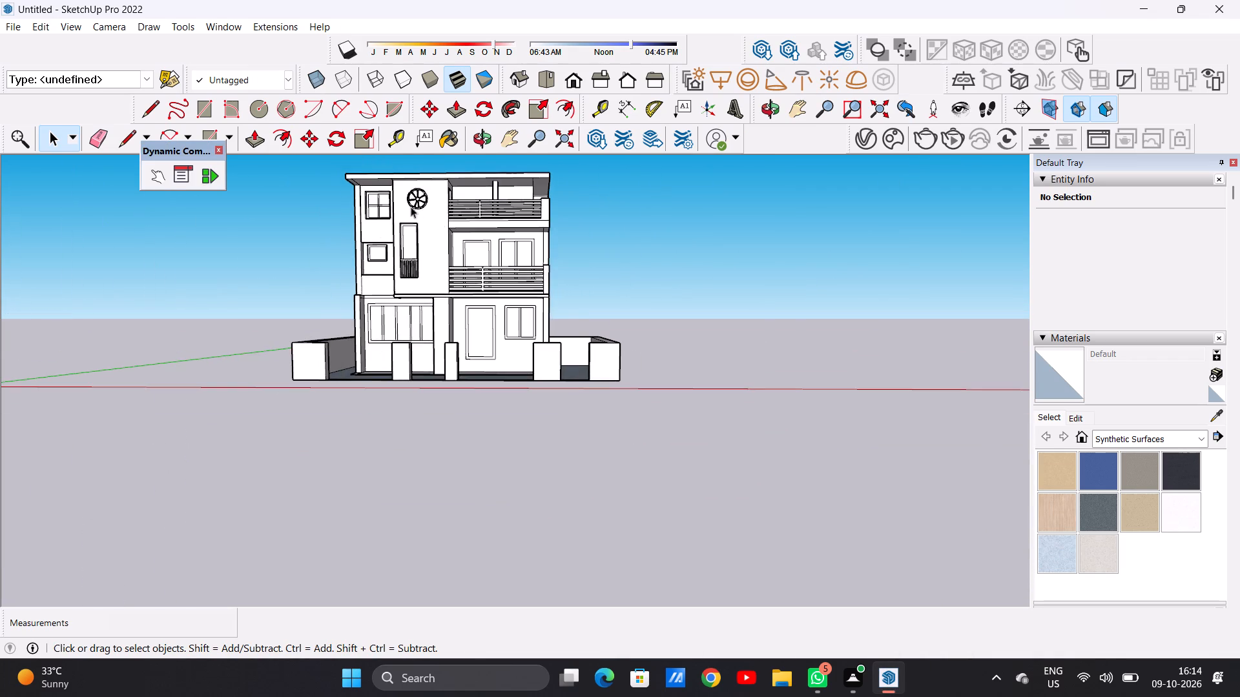
{"action": "middle_click_drag", "start_coordinate": [375, 227], "coordinate": [405, 438]}
{"action": "scroll", "coordinate": [395, 432], "scroll_direction": "up", "scroll_amount": 4}
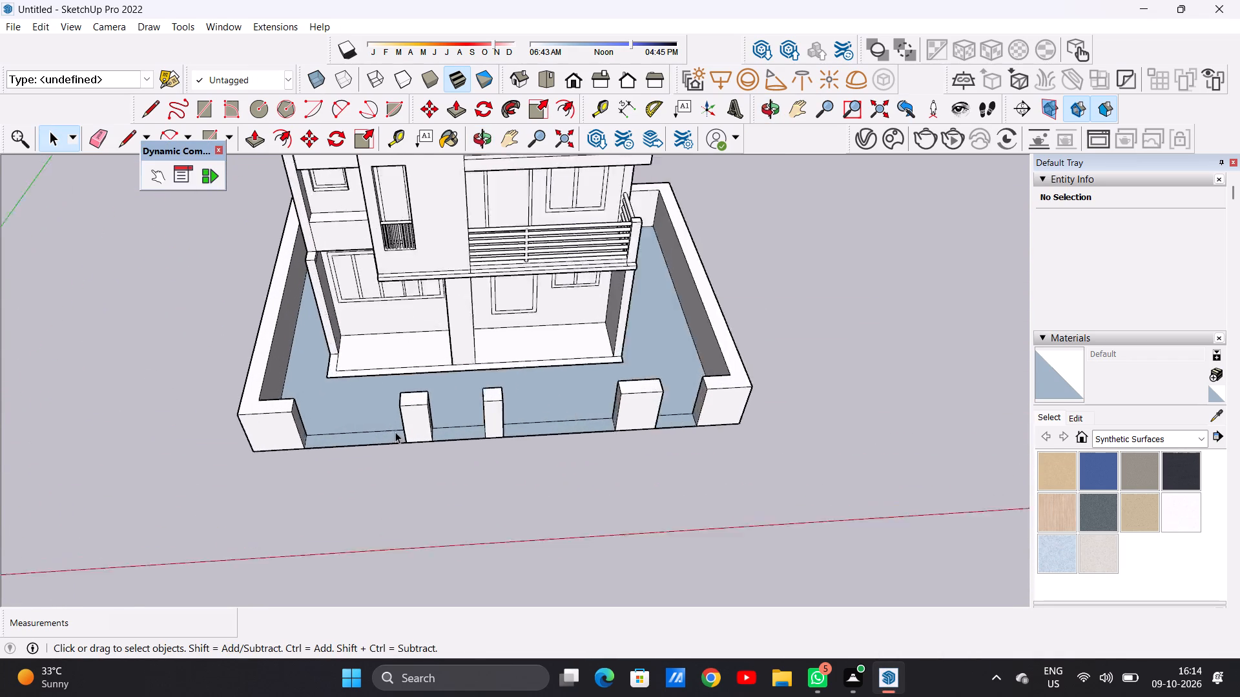
{"action": "scroll", "coordinate": [395, 432], "scroll_direction": "up", "scroll_amount": 2}
{"action": "scroll", "coordinate": [394, 490], "scroll_direction": "down", "scroll_amount": 13}
{"action": "scroll", "coordinate": [415, 447], "scroll_direction": "up", "scroll_amount": 9}
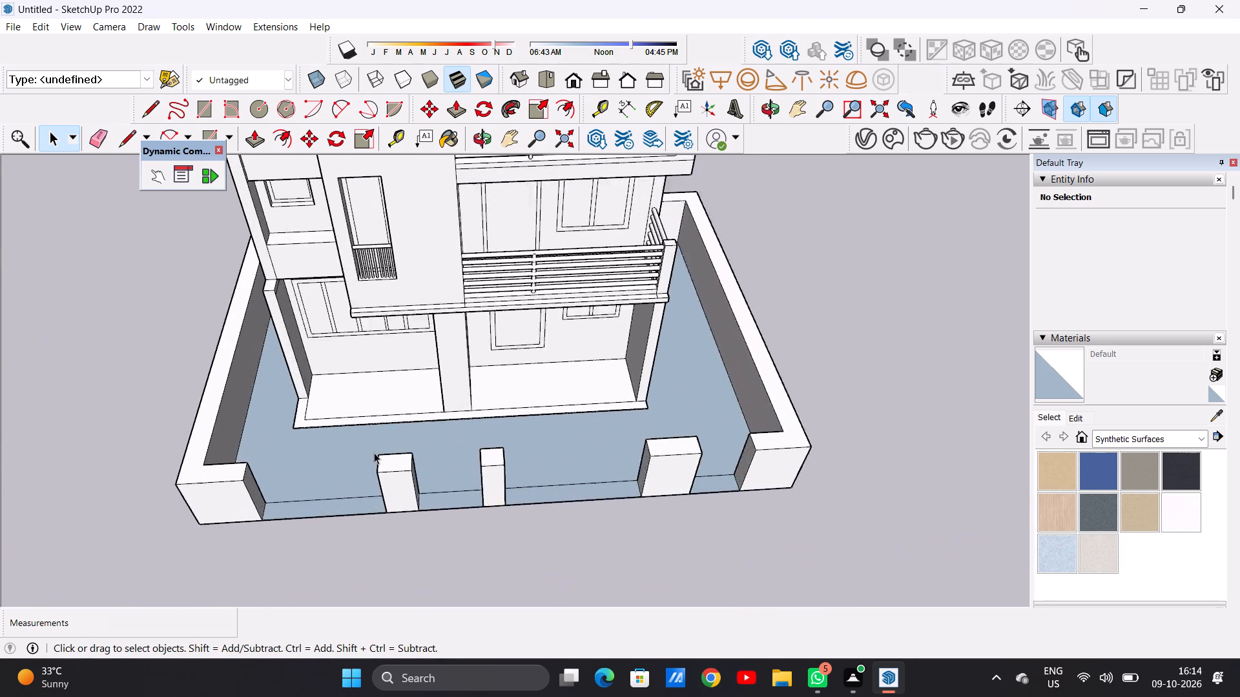
{"action": "scroll", "coordinate": [374, 452], "scroll_direction": "up", "scroll_amount": 5}
{"action": "middle_click_drag", "start_coordinate": [300, 463], "coordinate": [327, 402]}
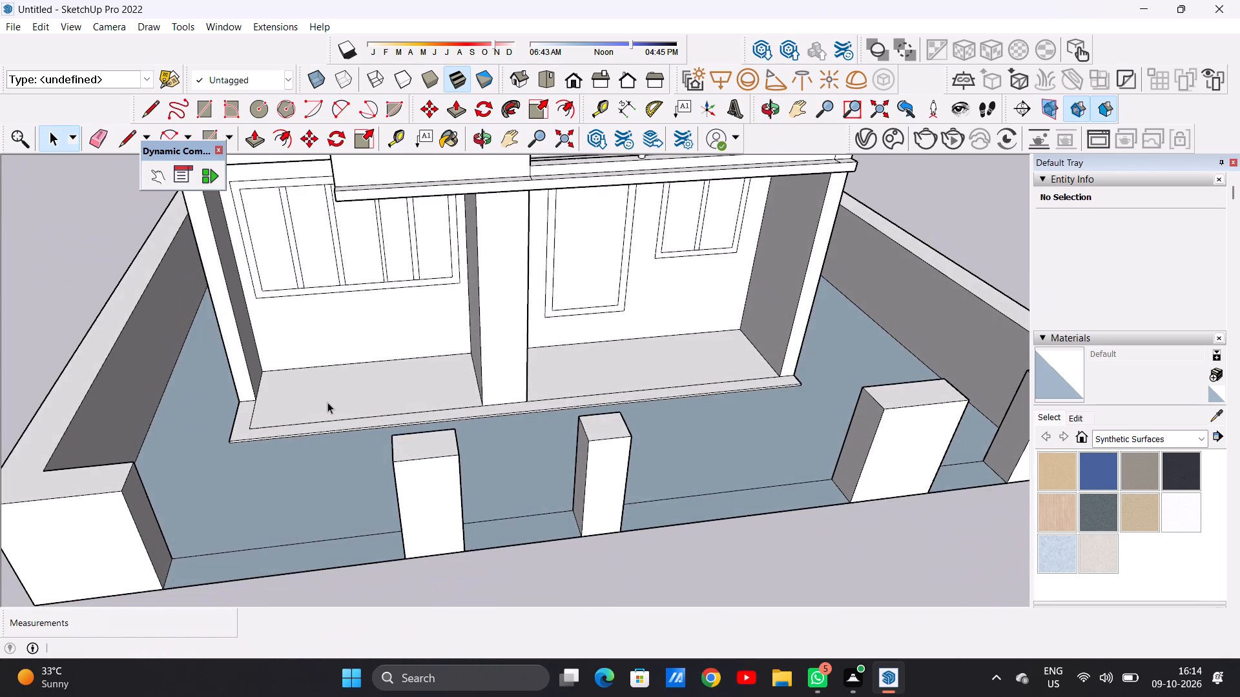
{"action": "scroll", "coordinate": [336, 402], "scroll_direction": "down", "scroll_amount": 7}
{"action": "middle_click_drag", "start_coordinate": [284, 494], "coordinate": [259, 534]}
{"action": "scroll", "coordinate": [294, 478], "scroll_direction": "up", "scroll_amount": 7}
{"action": "middle_click_drag", "start_coordinate": [318, 496], "coordinate": [327, 520]}
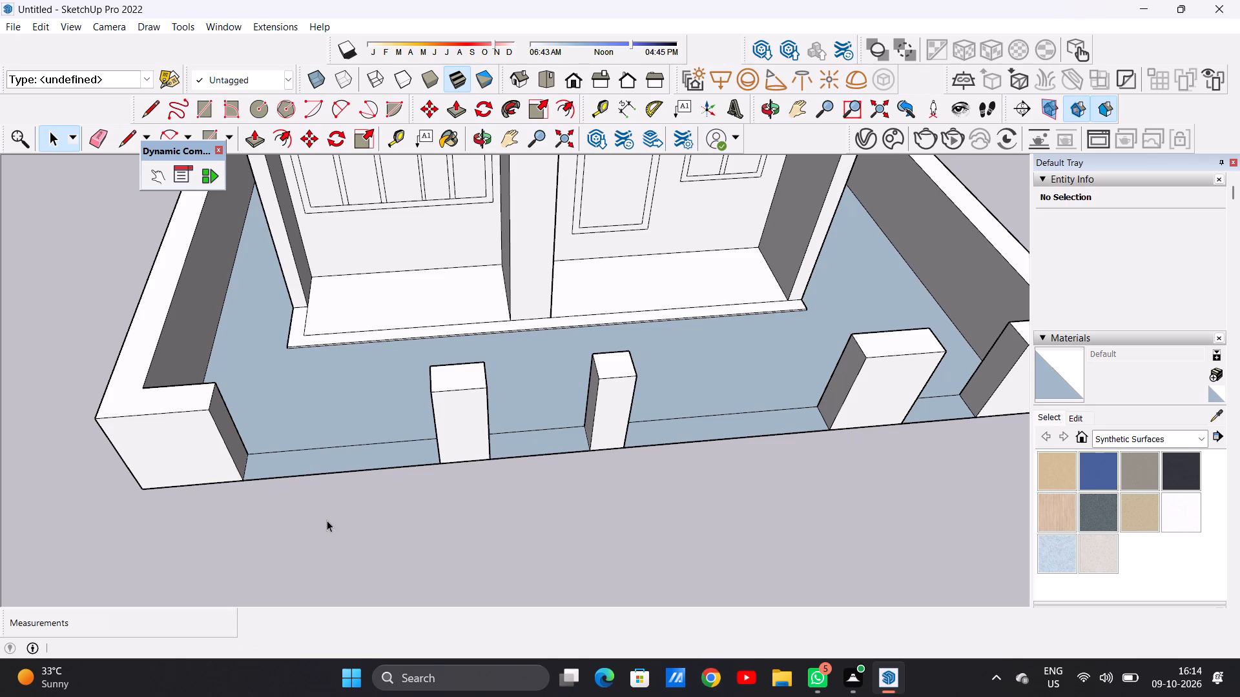
{"action": "scroll", "coordinate": [333, 484], "scroll_direction": "up", "scroll_amount": 2}
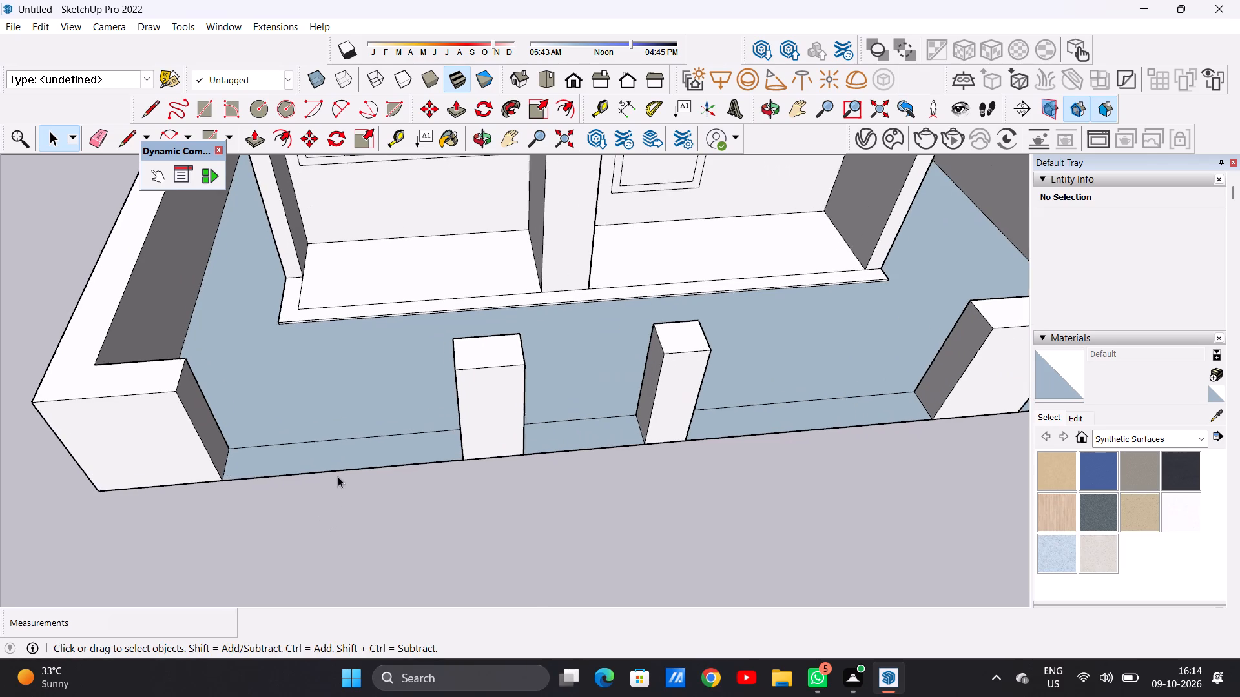
{"action": "scroll", "coordinate": [378, 435], "scroll_direction": "down", "scroll_amount": 5}
{"action": "middle_click_drag", "start_coordinate": [382, 418], "coordinate": [440, 389]}
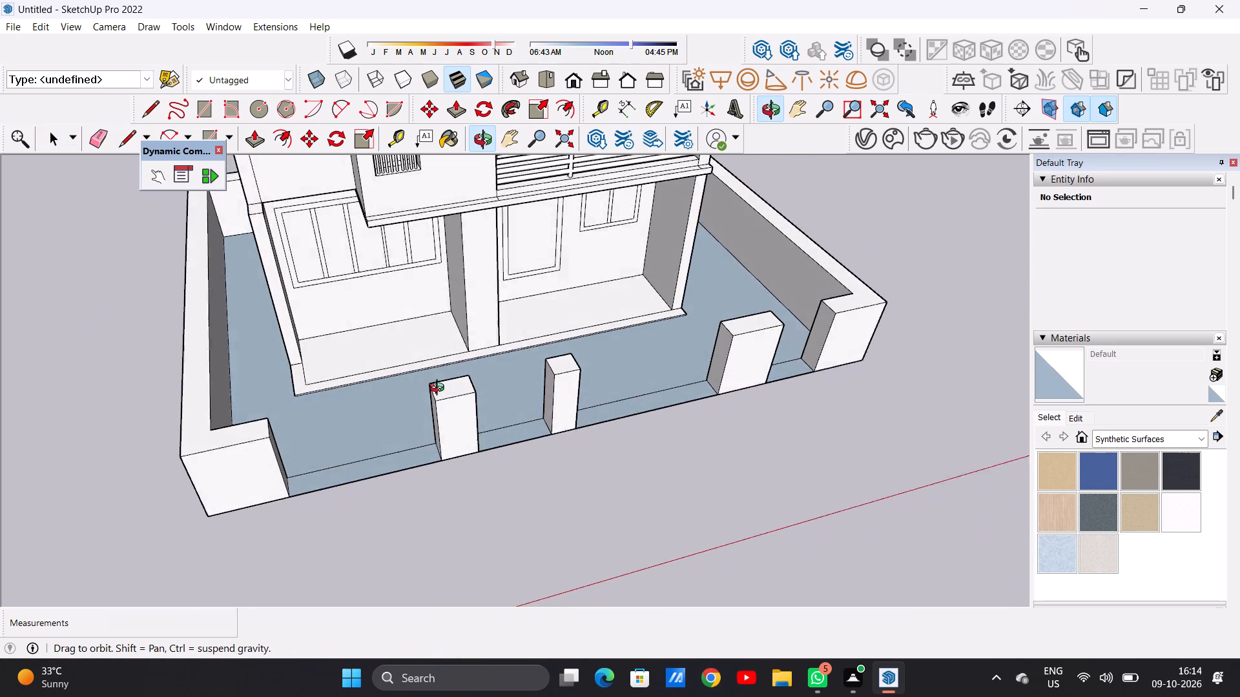
{"action": "middle_click_drag", "start_coordinate": [440, 389], "coordinate": [433, 378]}
{"action": "scroll", "coordinate": [400, 425], "scroll_direction": "up", "scroll_amount": 2}
{"action": "scroll", "coordinate": [404, 451], "scroll_direction": "down", "scroll_amount": 12}
{"action": "scroll", "coordinate": [404, 431], "scroll_direction": "up", "scroll_amount": 2}
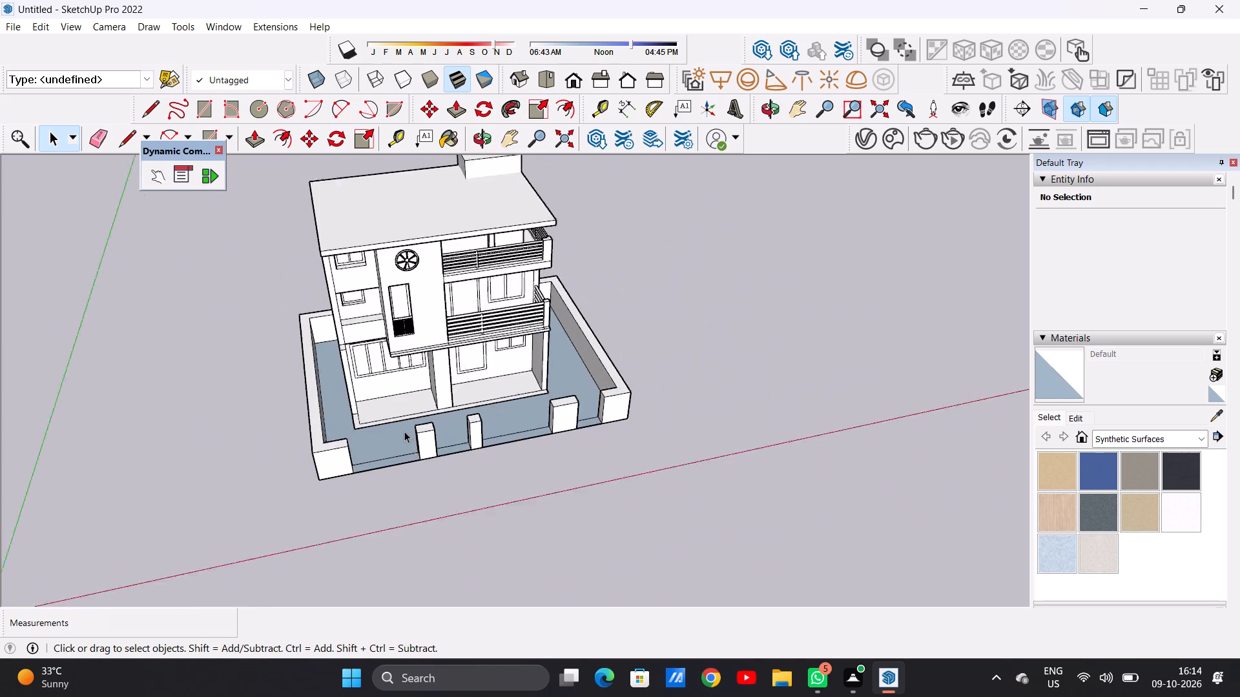
{"action": "scroll", "coordinate": [404, 431], "scroll_direction": "up", "scroll_amount": 5}
{"action": "middle_click_drag", "start_coordinate": [416, 473], "coordinate": [496, 425]}
{"action": "scroll", "coordinate": [462, 450], "scroll_direction": "up", "scroll_amount": 2}
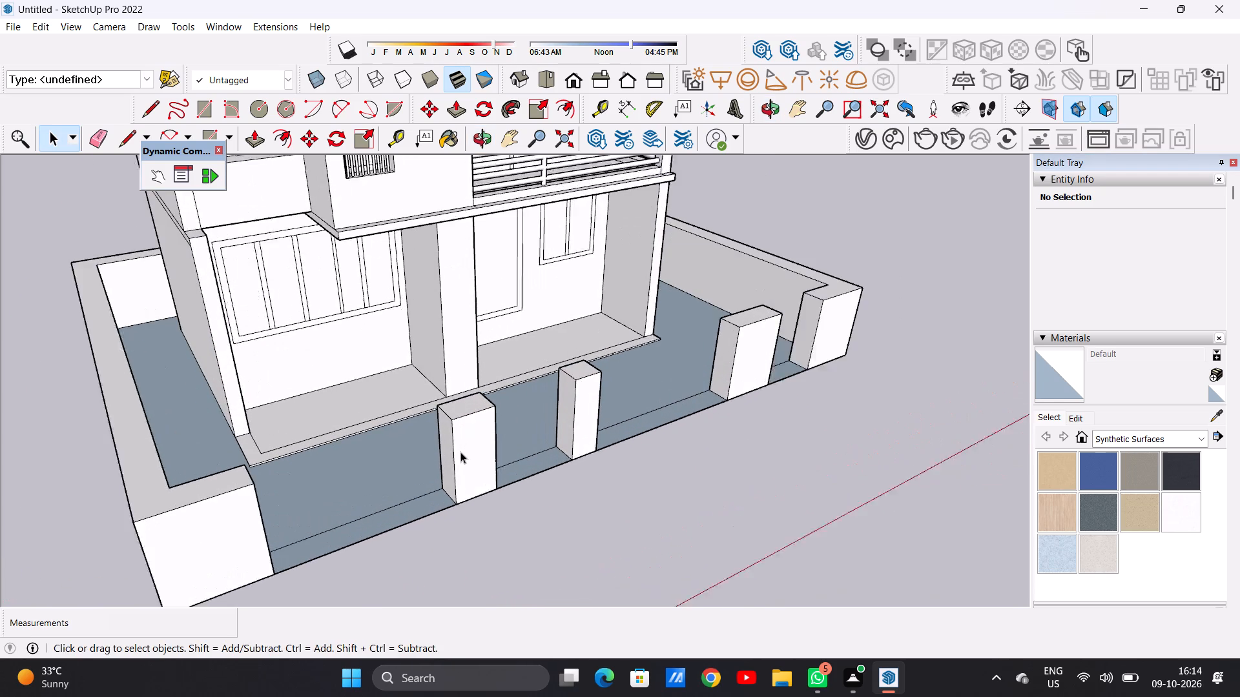
{"action": "scroll", "coordinate": [460, 452], "scroll_direction": "up", "scroll_amount": 2}
{"action": "middle_click_drag", "start_coordinate": [436, 439], "coordinate": [444, 429]}
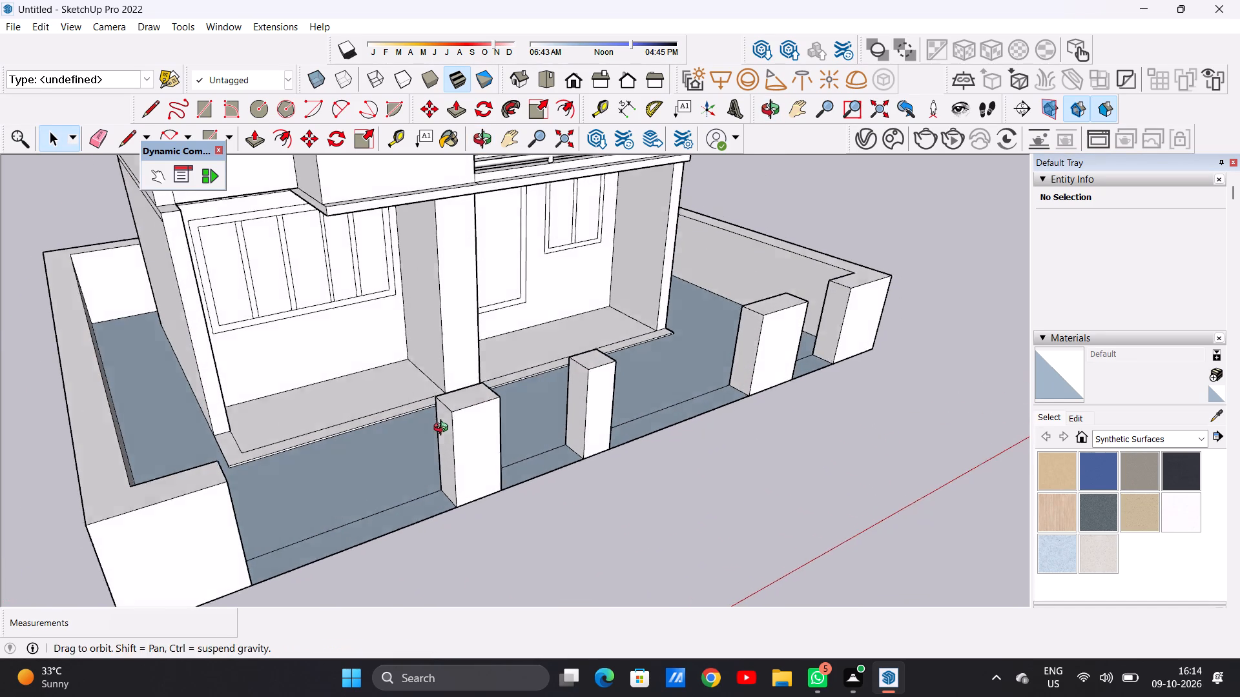
{"action": "middle_click_drag", "start_coordinate": [444, 429], "coordinate": [484, 409]}
{"action": "scroll", "coordinate": [482, 407], "scroll_direction": "up", "scroll_amount": 6}
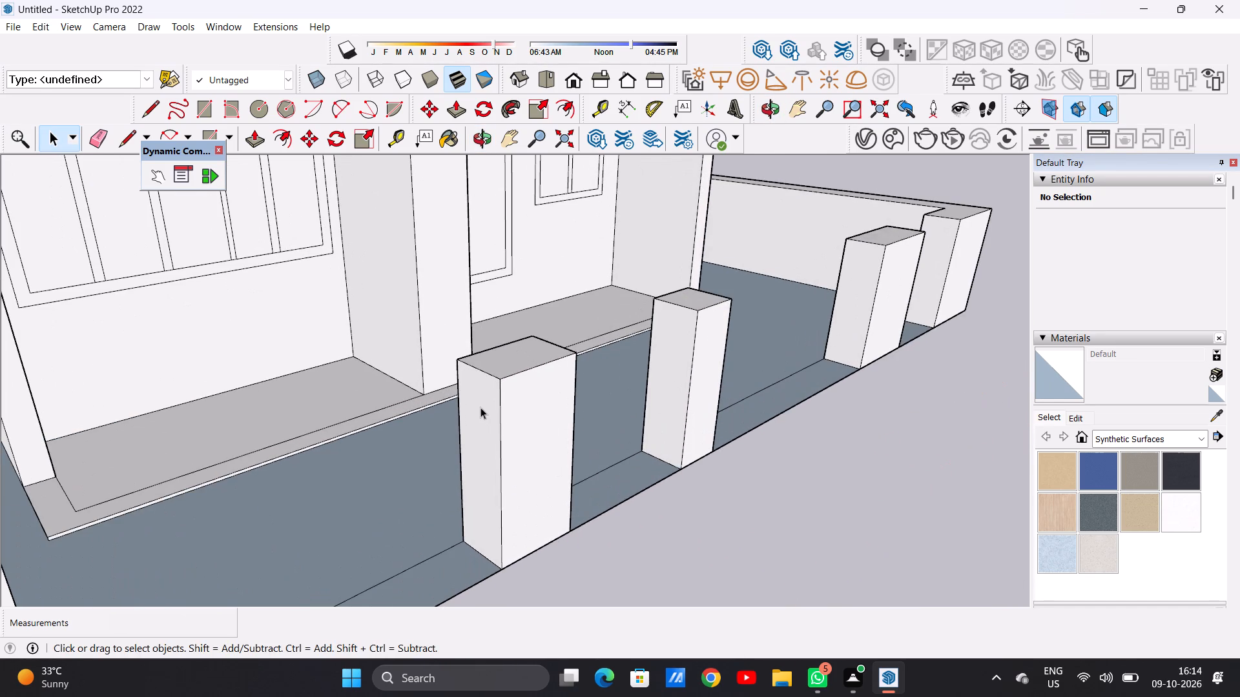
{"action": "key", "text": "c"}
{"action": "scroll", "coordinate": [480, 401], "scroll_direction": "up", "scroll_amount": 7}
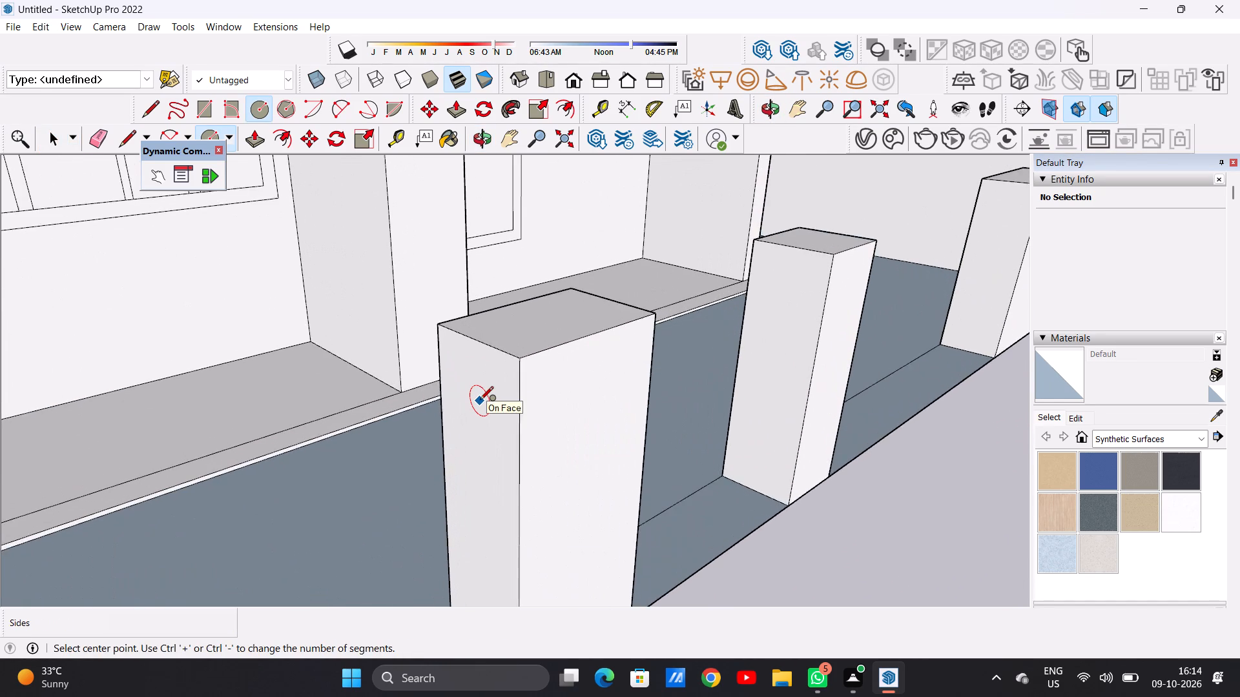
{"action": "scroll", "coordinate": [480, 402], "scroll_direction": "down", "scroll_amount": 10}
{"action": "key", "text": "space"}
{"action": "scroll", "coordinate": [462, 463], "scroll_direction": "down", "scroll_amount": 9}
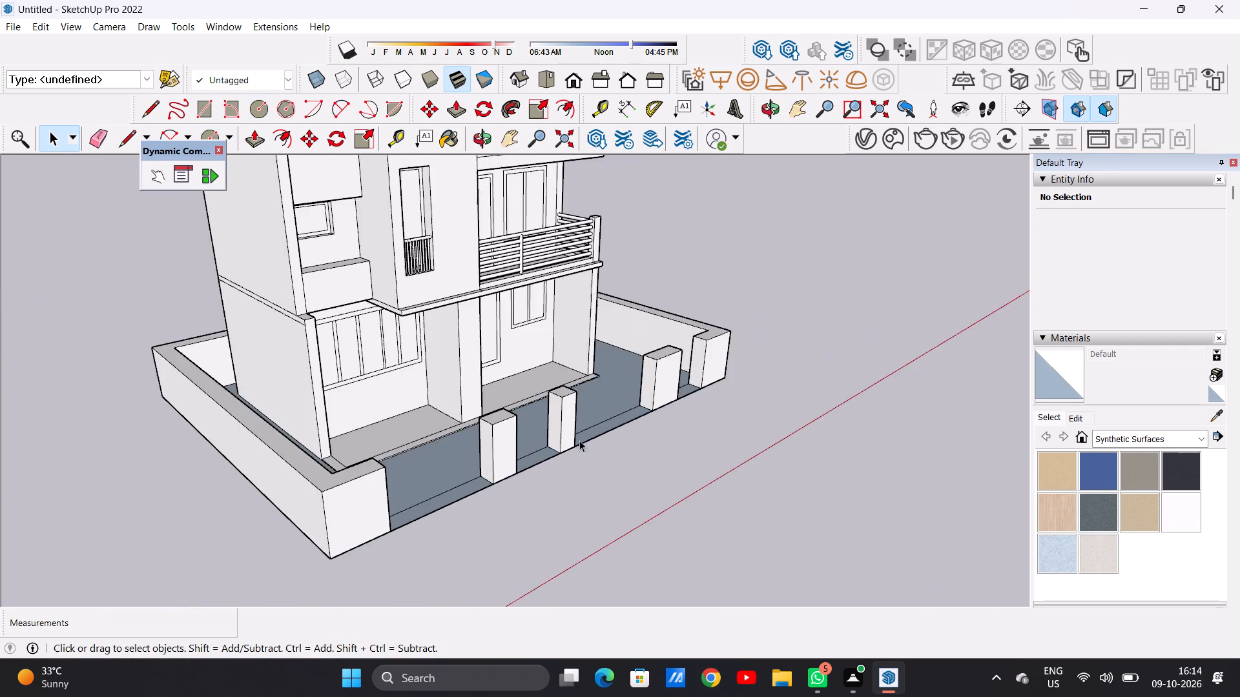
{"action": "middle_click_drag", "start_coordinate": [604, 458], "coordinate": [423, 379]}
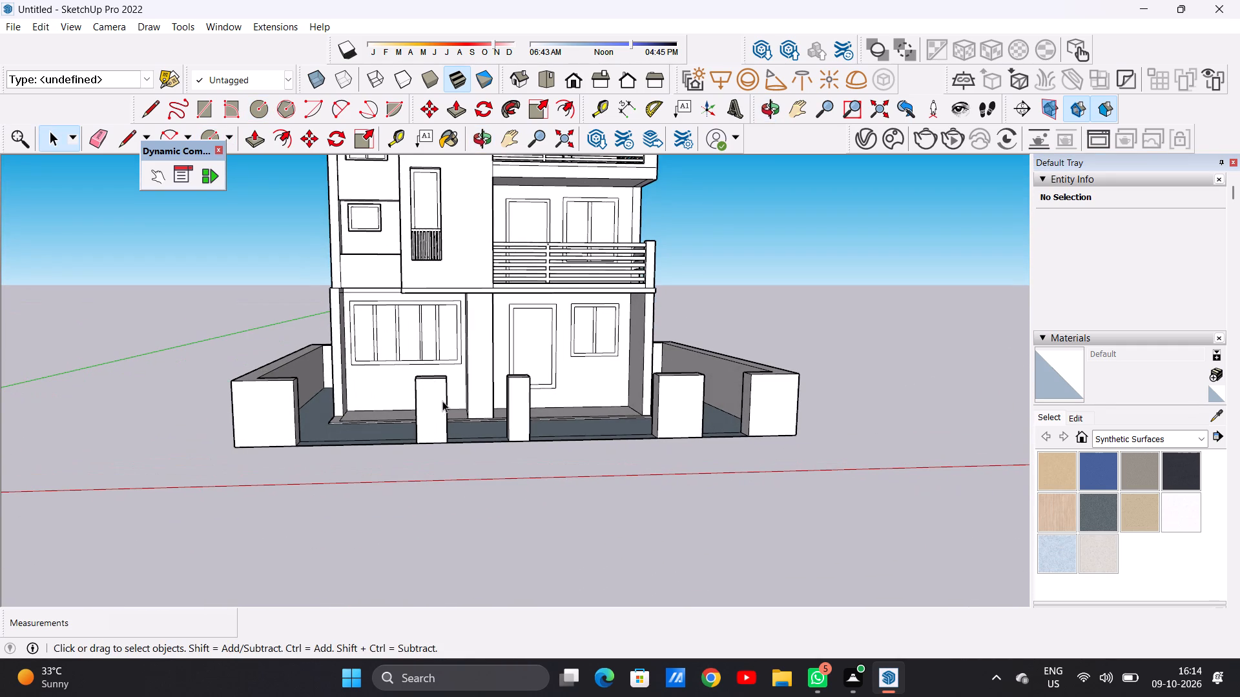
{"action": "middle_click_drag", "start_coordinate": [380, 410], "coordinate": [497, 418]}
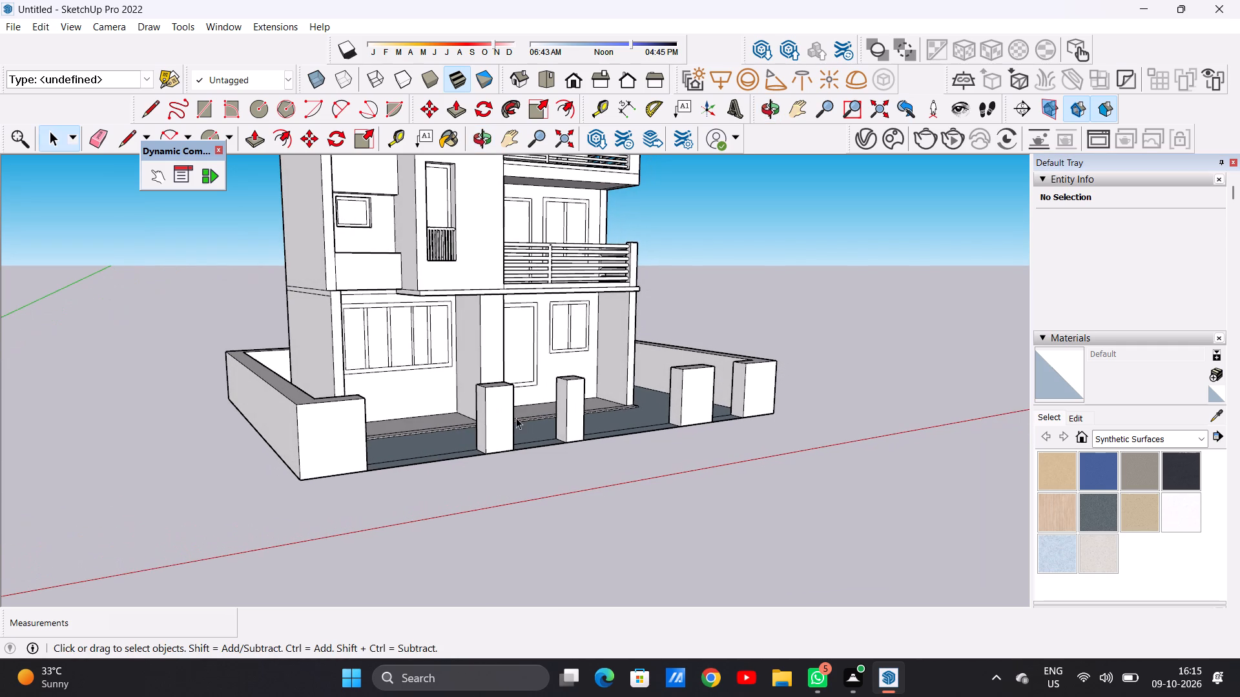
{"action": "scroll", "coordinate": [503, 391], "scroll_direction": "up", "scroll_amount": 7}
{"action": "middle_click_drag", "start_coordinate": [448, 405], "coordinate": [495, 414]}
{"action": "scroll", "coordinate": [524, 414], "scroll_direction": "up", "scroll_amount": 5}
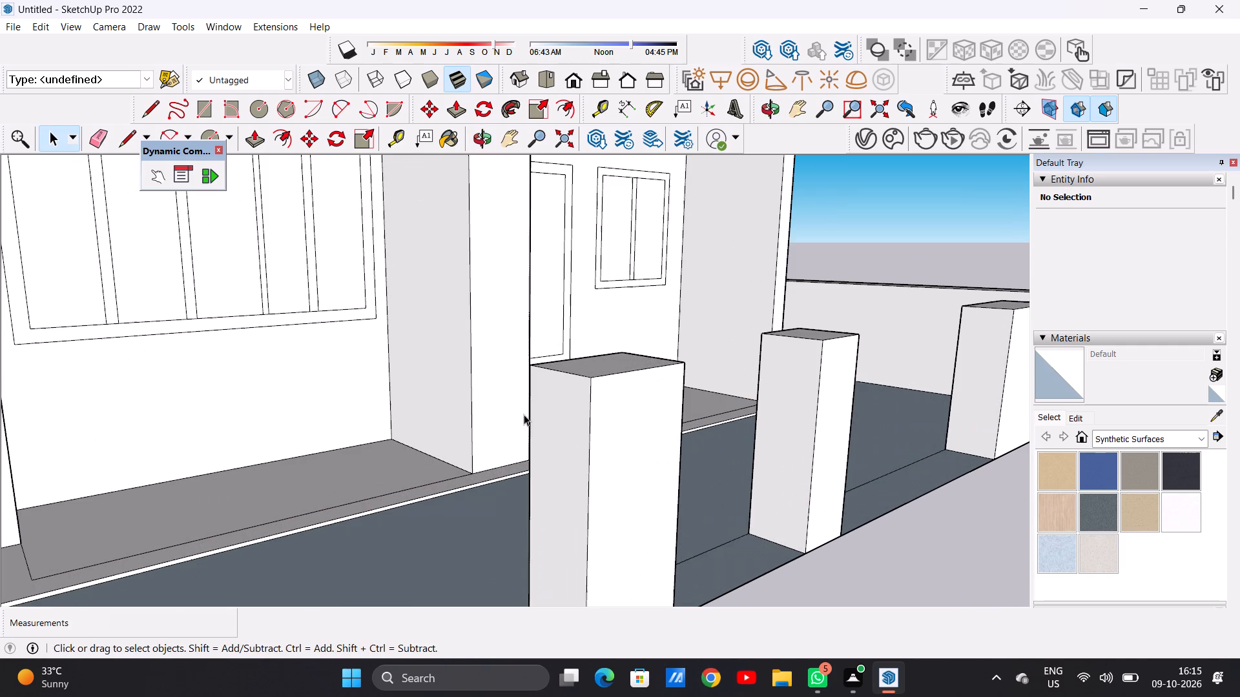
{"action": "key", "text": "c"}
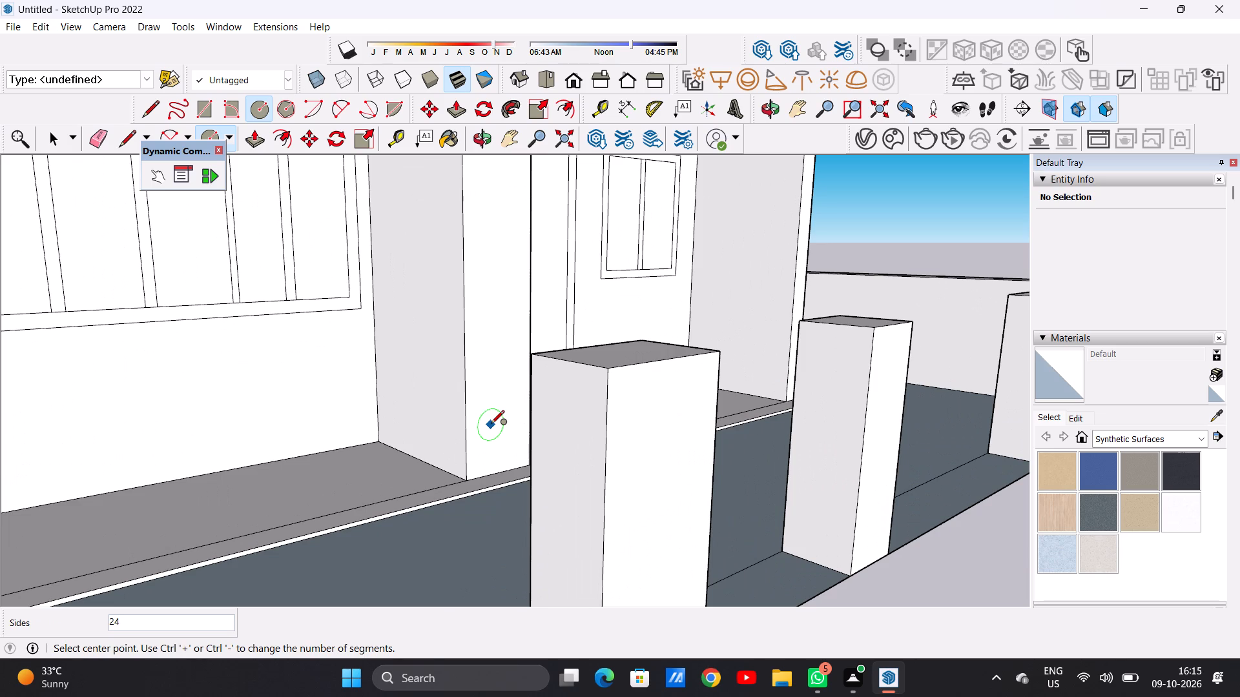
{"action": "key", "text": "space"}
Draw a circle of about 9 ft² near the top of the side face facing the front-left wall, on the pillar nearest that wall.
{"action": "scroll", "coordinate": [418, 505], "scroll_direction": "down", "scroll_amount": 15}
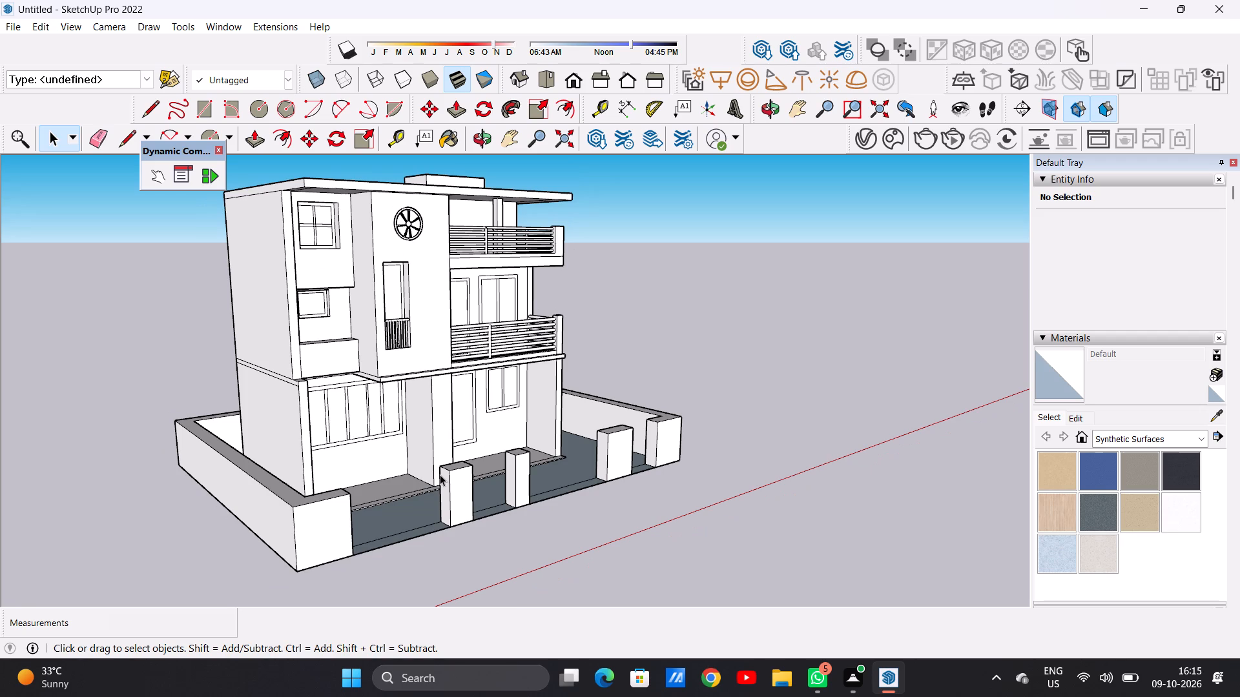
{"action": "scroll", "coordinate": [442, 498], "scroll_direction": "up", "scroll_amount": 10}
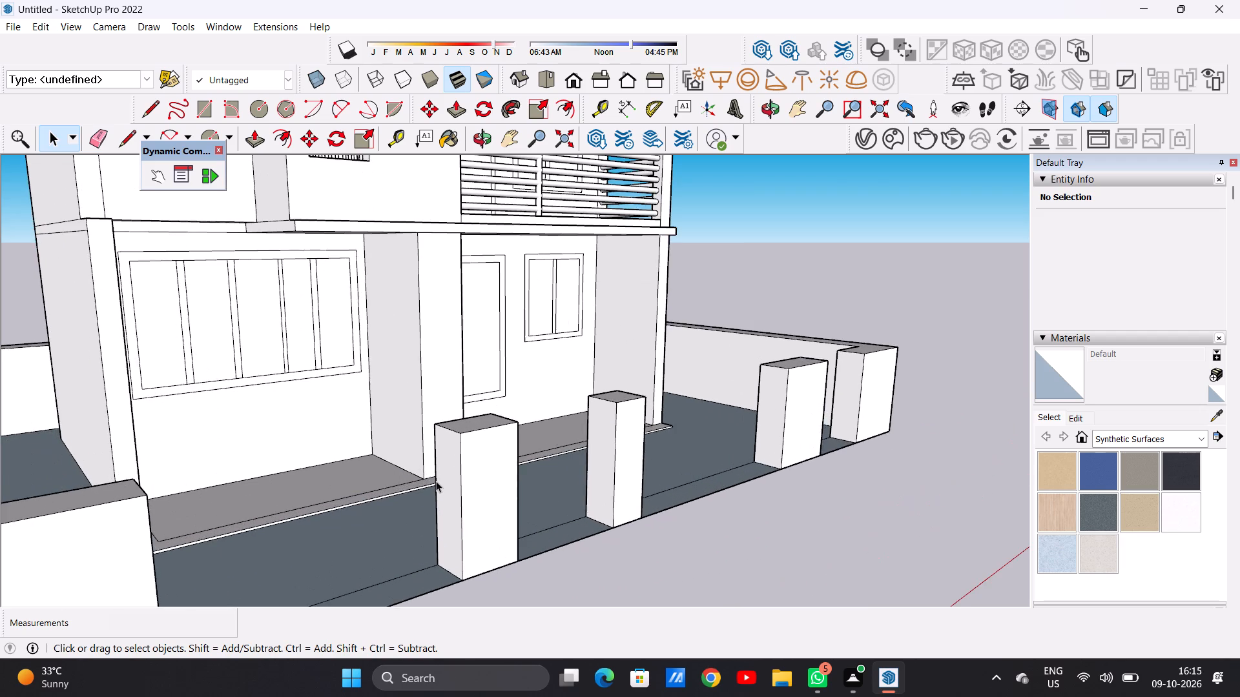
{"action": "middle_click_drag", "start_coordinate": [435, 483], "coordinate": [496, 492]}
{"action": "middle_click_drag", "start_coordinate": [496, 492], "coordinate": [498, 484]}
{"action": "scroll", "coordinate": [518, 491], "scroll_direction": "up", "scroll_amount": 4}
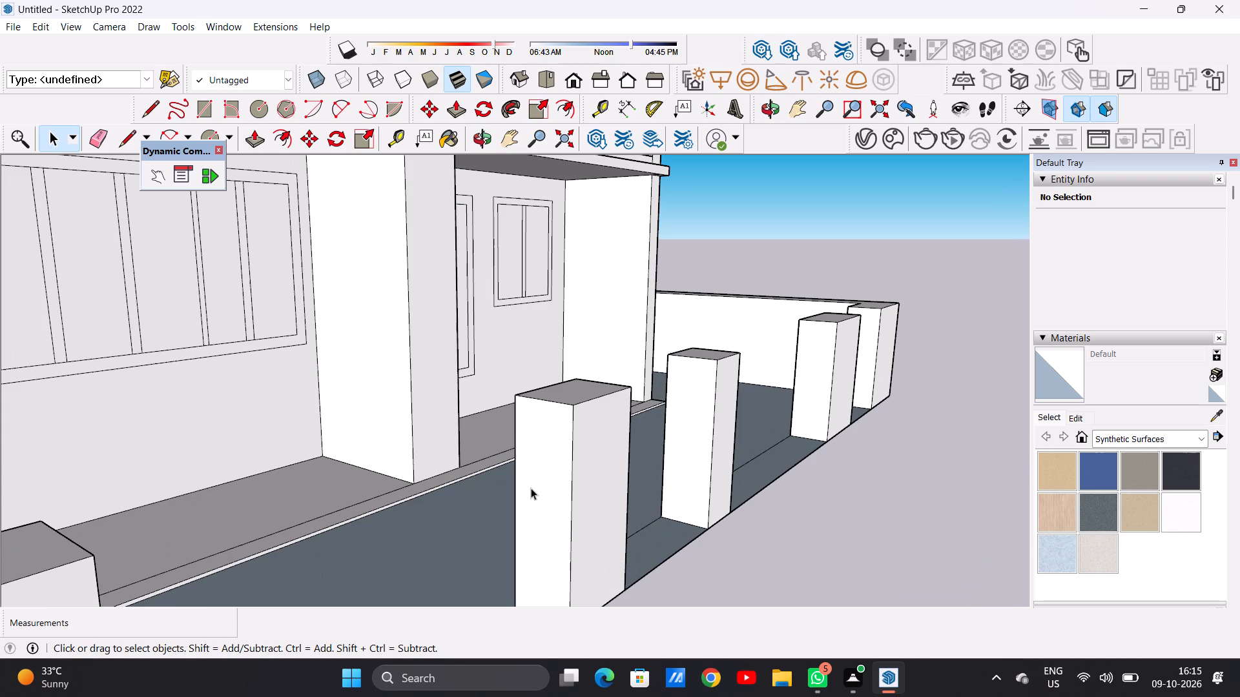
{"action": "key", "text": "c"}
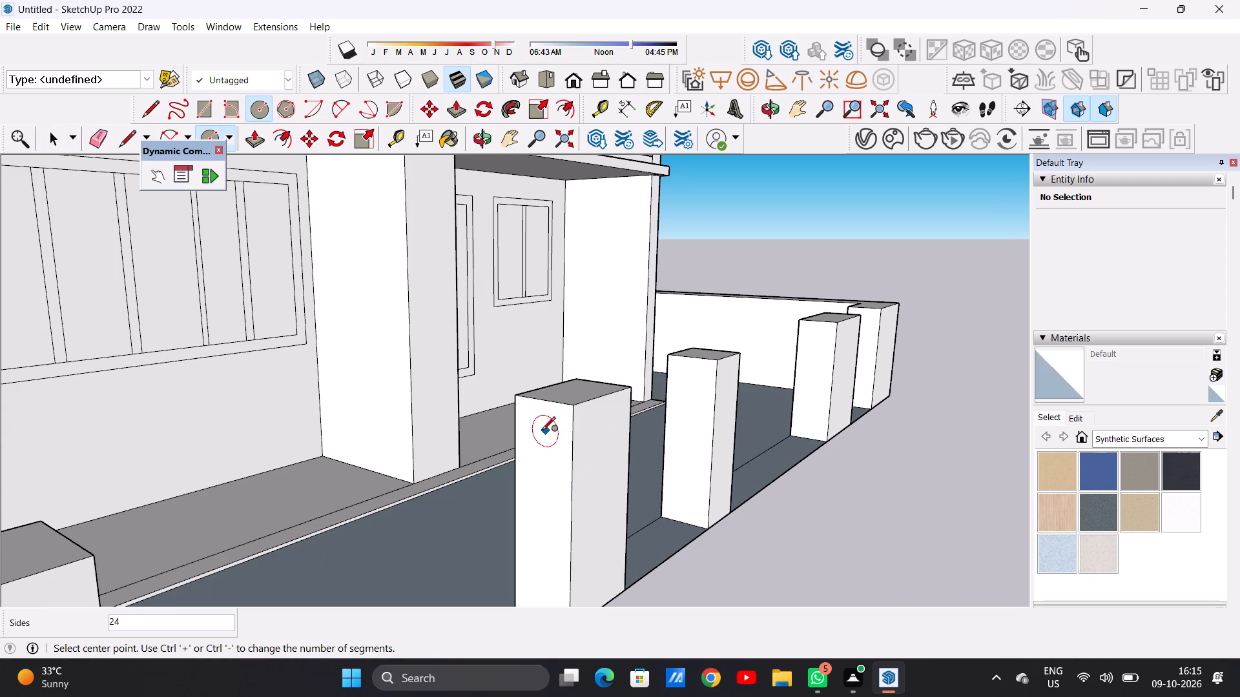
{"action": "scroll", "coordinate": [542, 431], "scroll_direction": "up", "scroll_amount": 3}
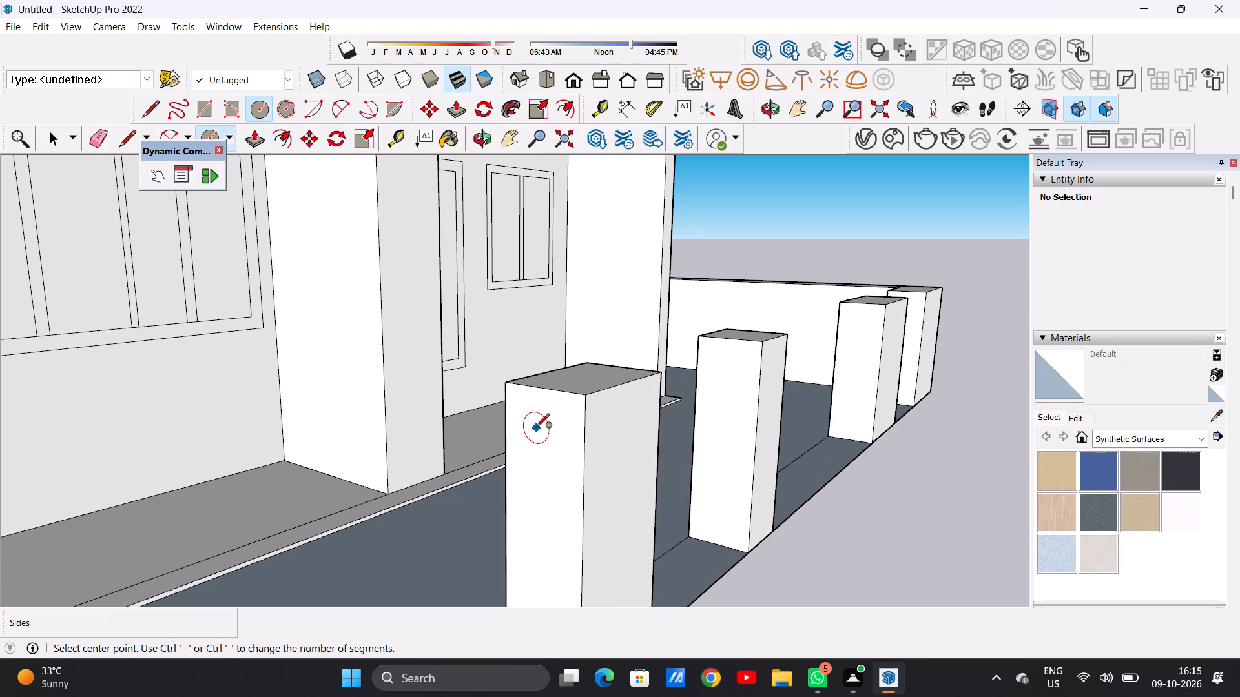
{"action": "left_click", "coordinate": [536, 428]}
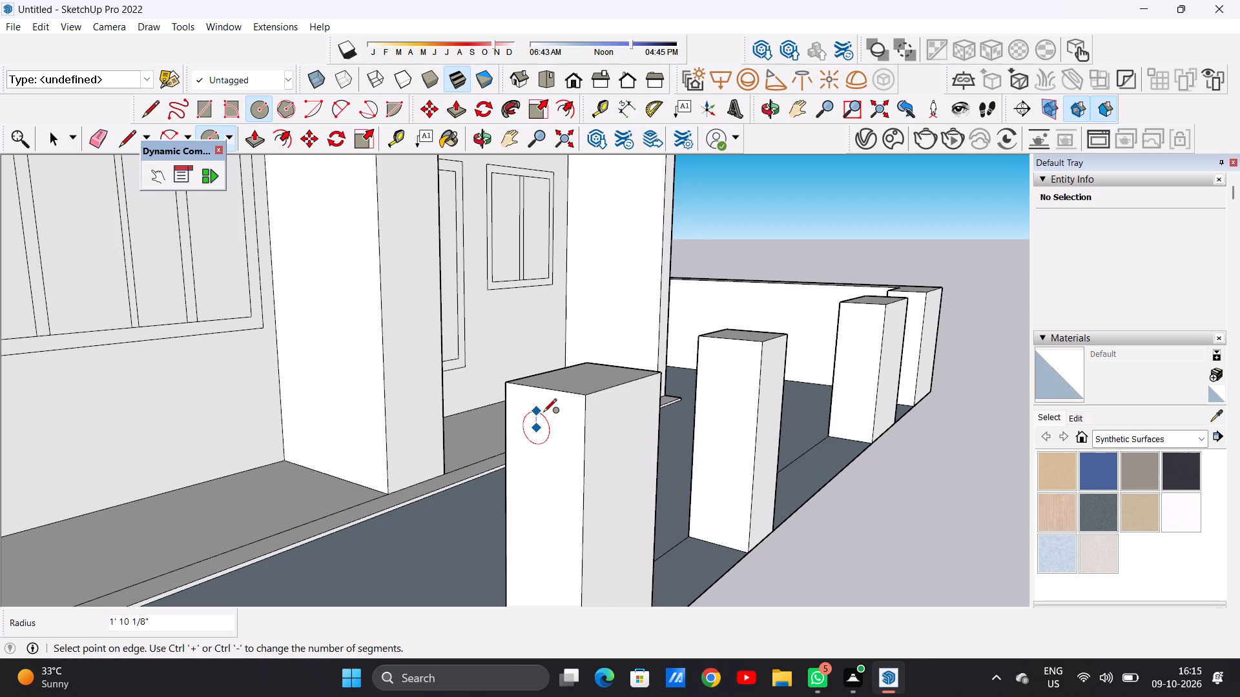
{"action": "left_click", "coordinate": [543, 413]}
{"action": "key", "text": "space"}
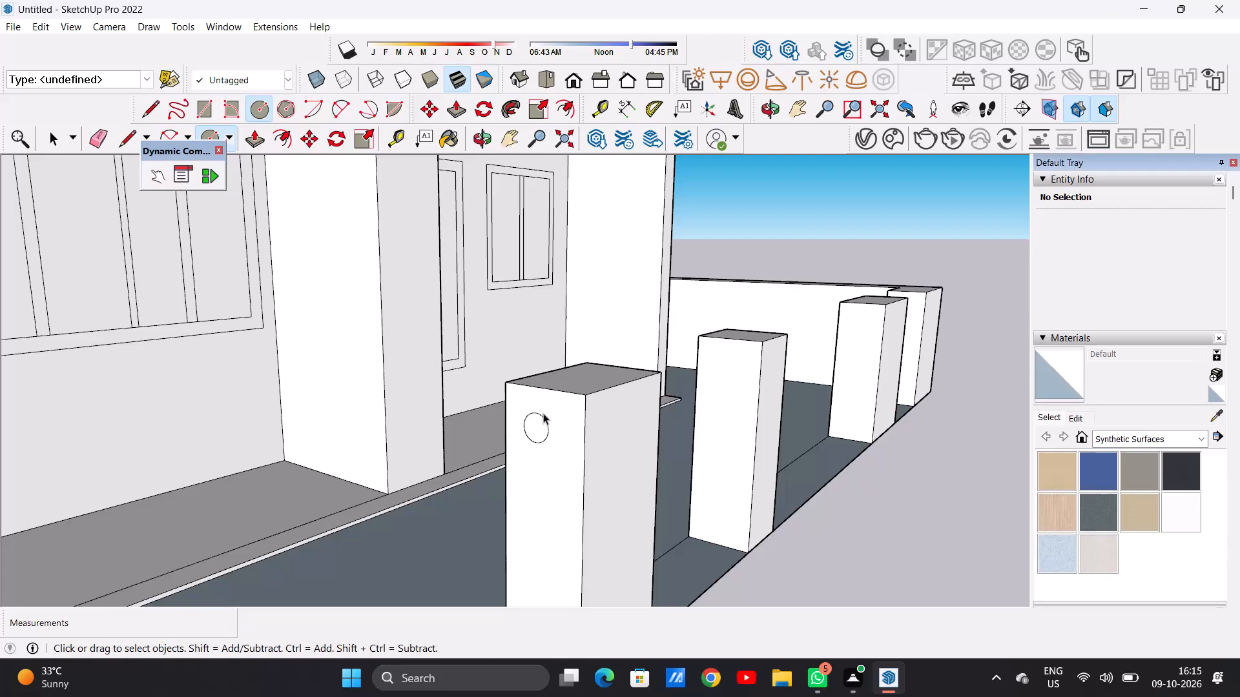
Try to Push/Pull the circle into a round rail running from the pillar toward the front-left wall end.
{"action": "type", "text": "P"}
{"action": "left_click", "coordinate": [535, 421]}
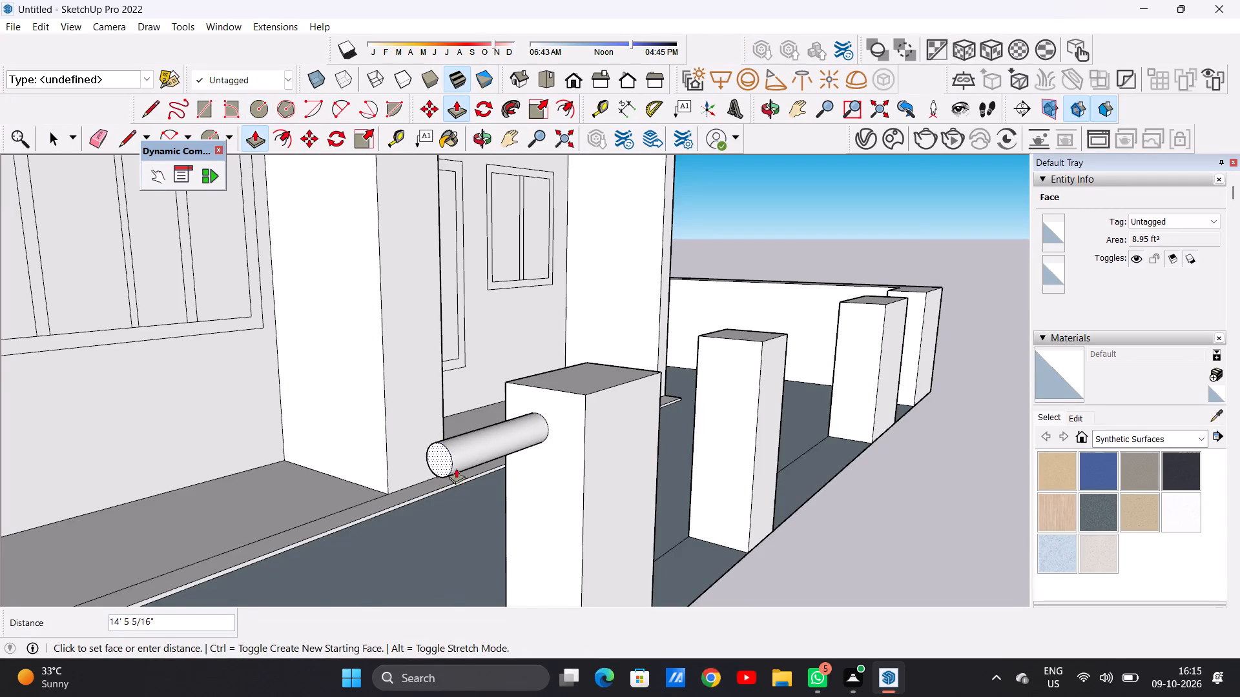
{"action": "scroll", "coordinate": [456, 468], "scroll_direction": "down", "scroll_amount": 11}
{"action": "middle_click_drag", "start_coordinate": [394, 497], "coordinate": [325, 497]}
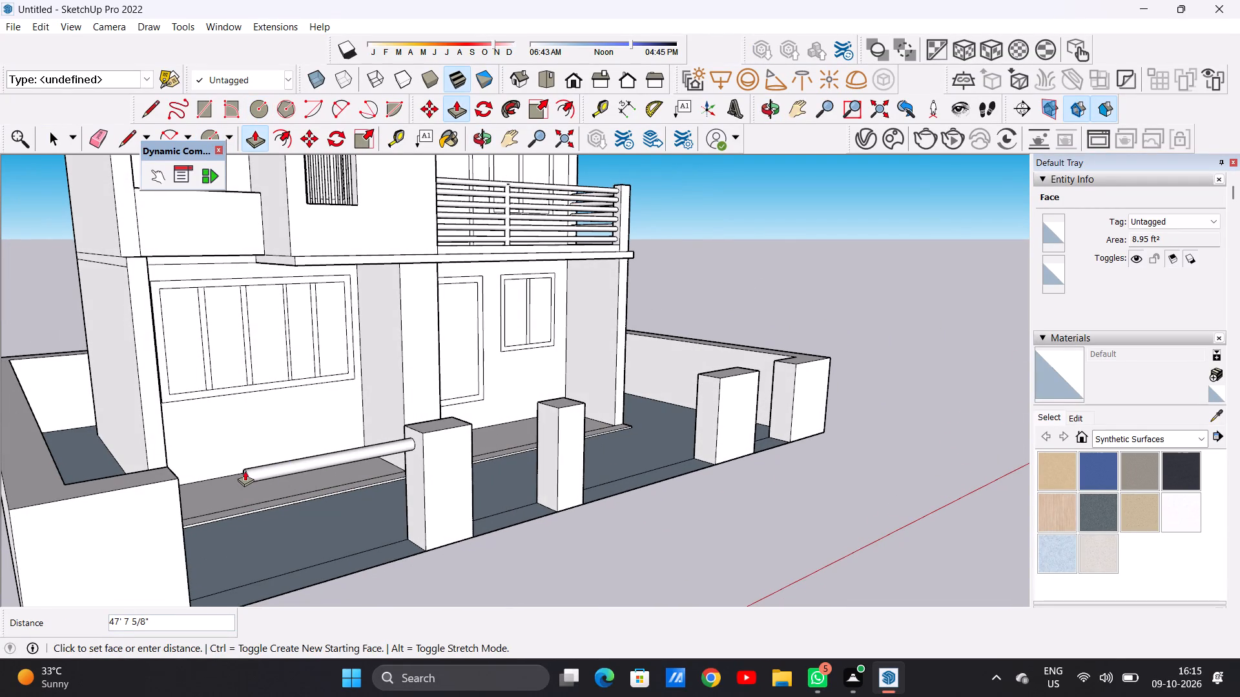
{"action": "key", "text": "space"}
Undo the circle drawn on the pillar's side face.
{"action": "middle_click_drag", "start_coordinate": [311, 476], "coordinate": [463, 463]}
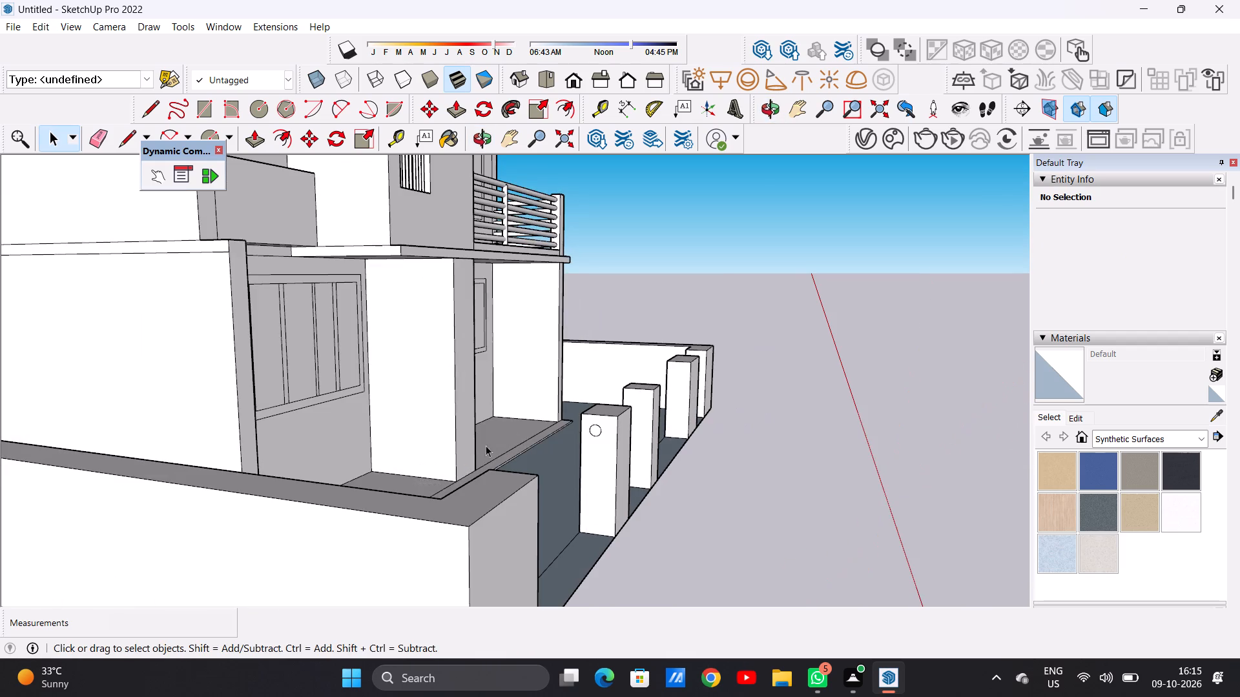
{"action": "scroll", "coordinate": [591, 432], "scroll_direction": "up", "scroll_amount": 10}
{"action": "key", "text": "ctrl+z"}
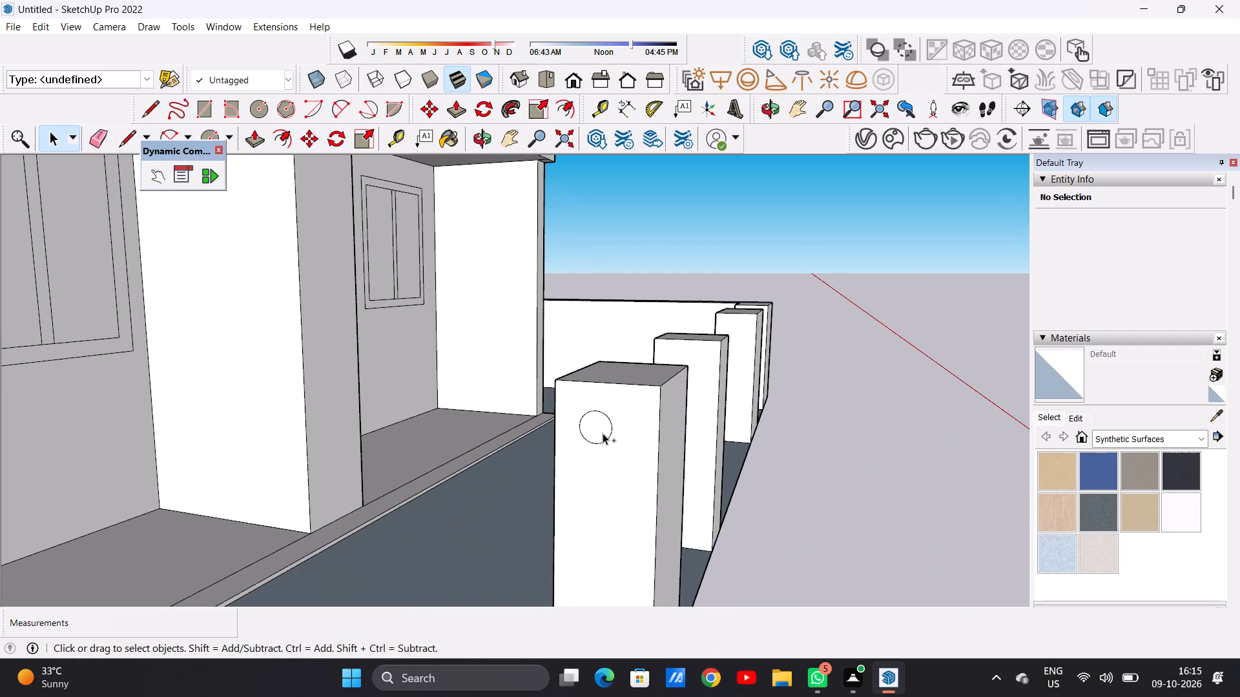
Draw a circle of about 1' 3" radius near the top of the pillar's side face facing the front-left wall end.
{"action": "key", "text": "c"}
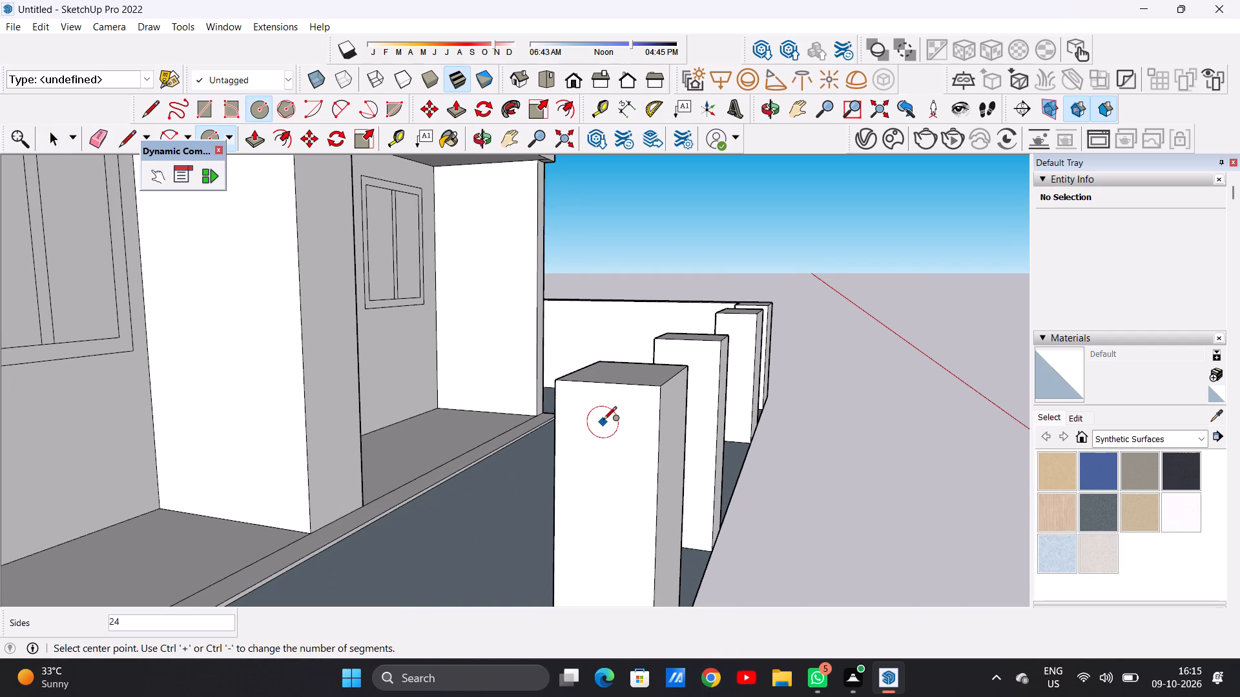
{"action": "left_click", "coordinate": [603, 424]}
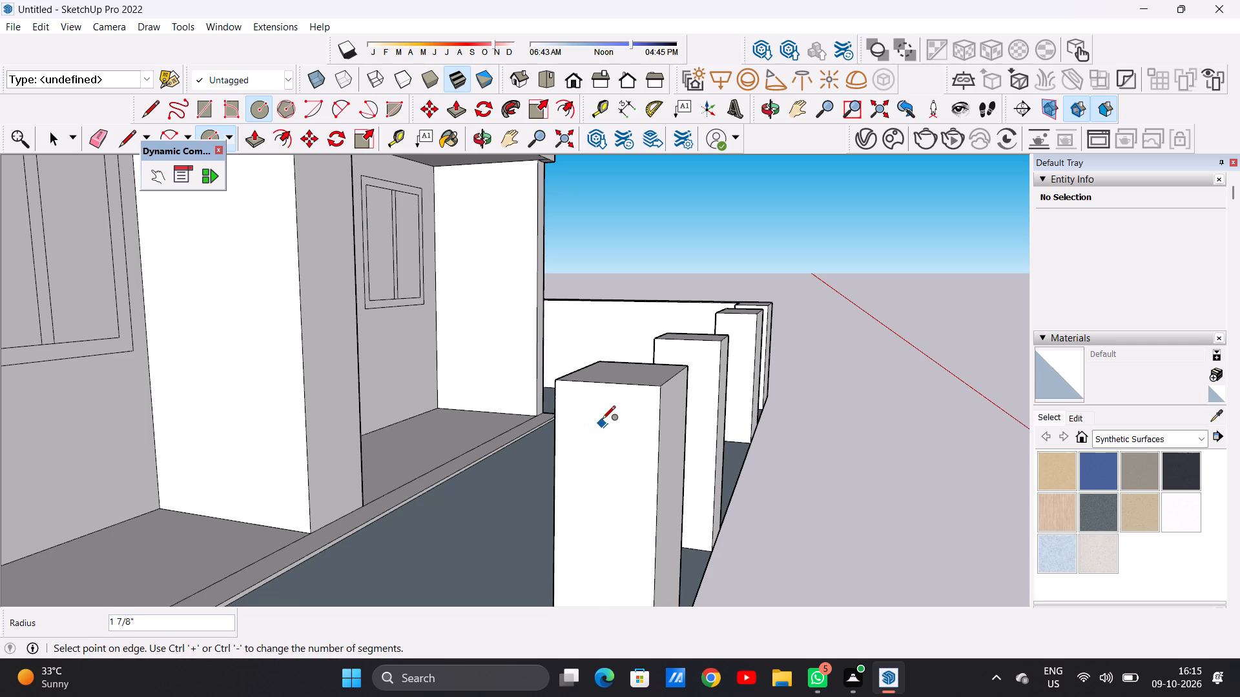
{"action": "left_click", "coordinate": [603, 412]}
{"action": "key", "text": "space"}
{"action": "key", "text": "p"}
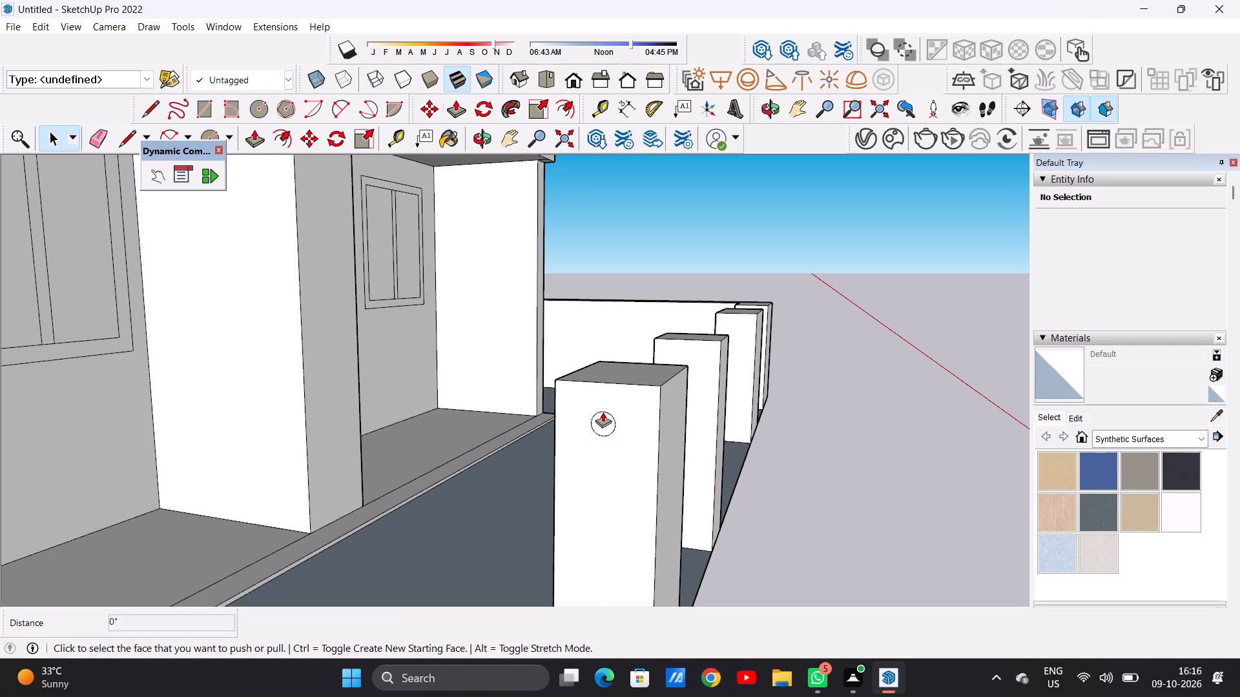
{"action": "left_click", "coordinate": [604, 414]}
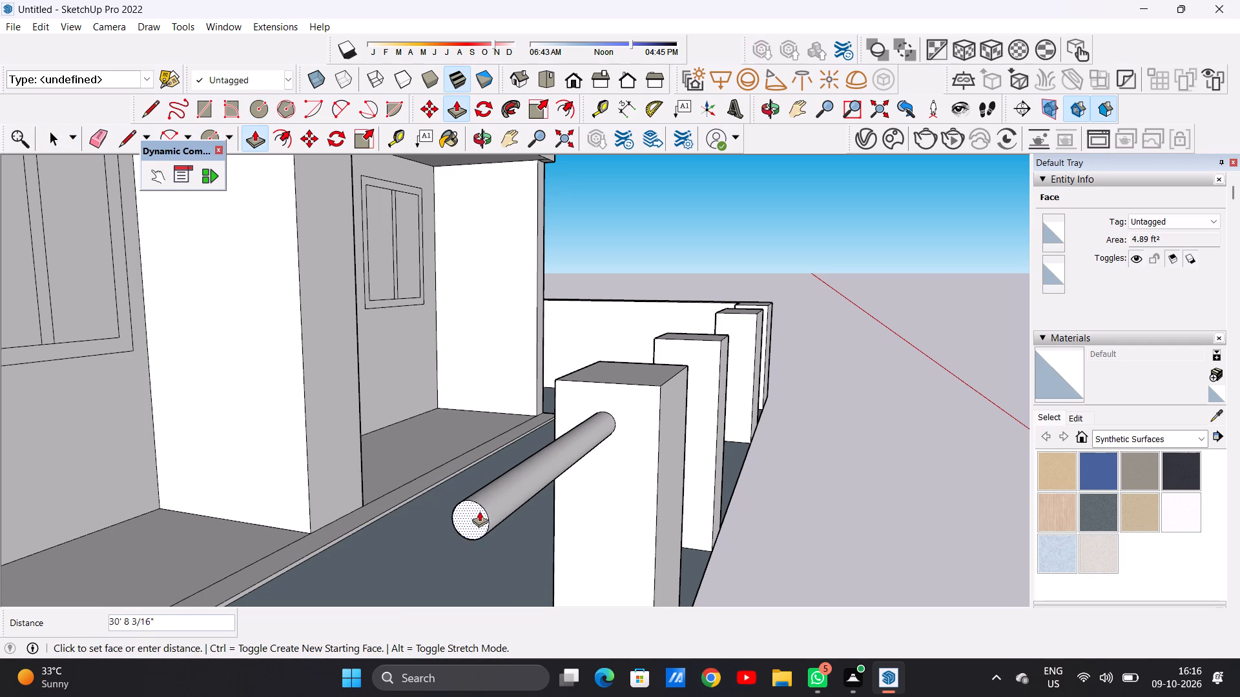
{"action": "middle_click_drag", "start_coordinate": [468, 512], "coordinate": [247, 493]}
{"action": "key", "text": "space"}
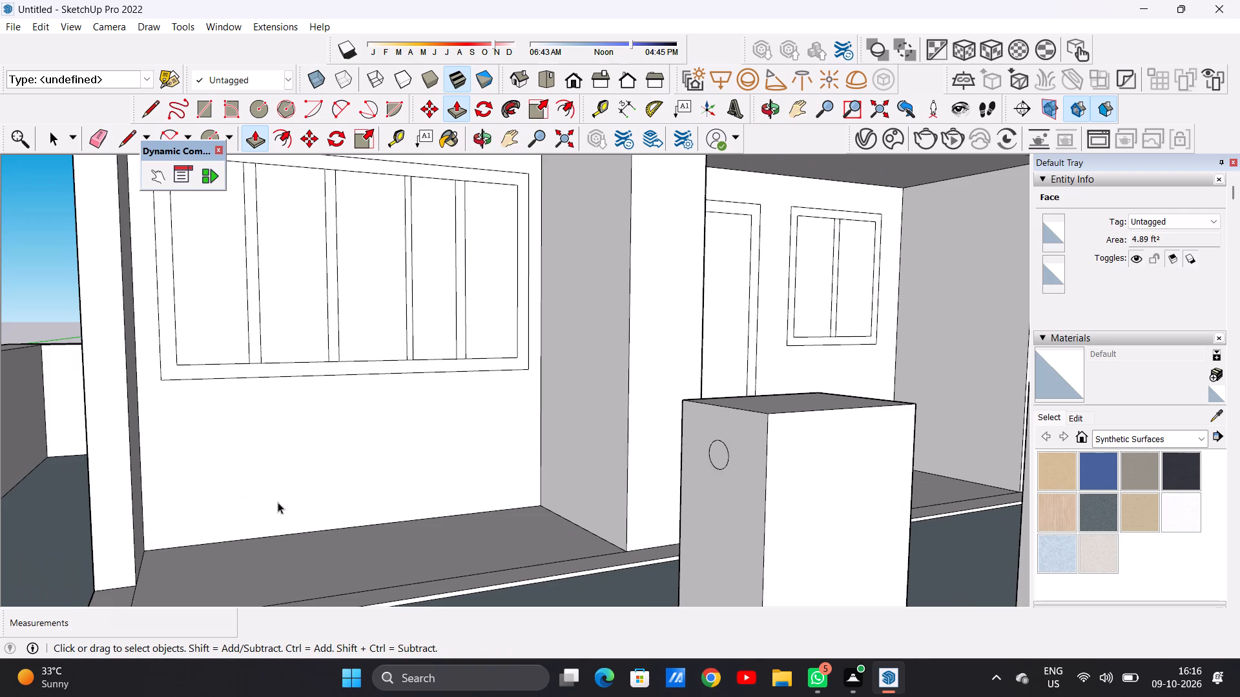
Copy the circle about 29' 4" straight down the pillar's side face, placing it just above the base.
{"action": "scroll", "coordinate": [523, 461], "scroll_direction": "down", "scroll_amount": 9}
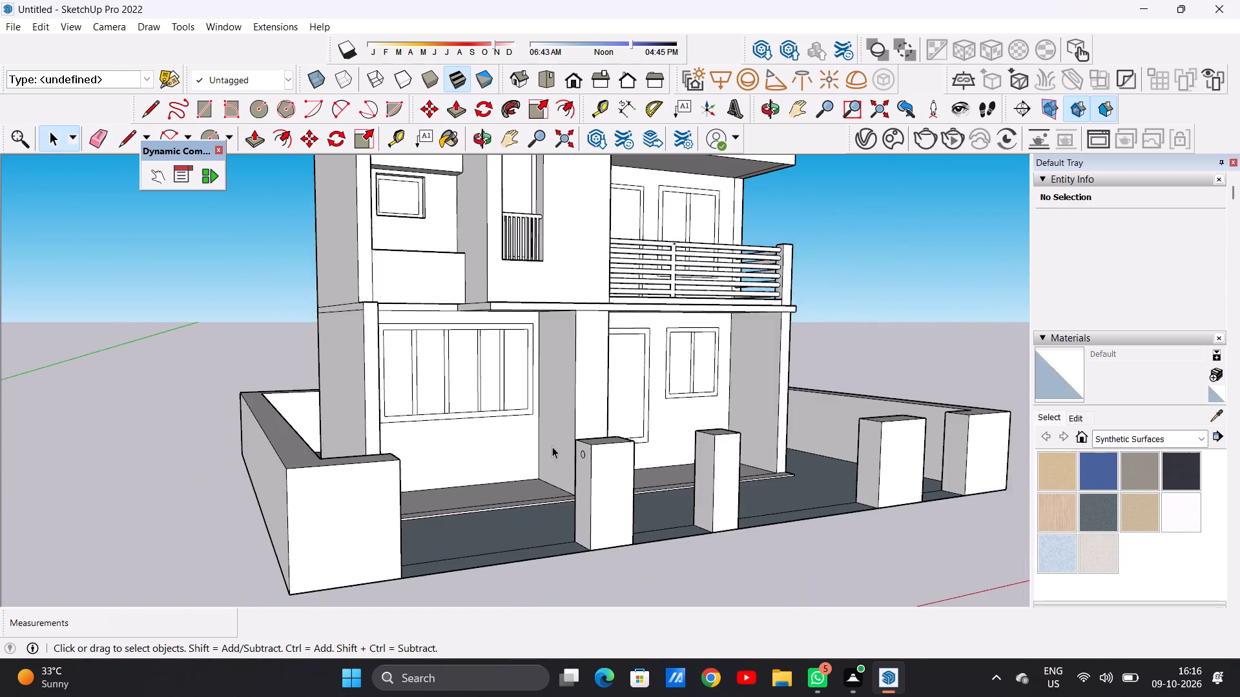
{"action": "scroll", "coordinate": [579, 469], "scroll_direction": "up", "scroll_amount": 12}
{"action": "double_click", "coordinate": [572, 418]}
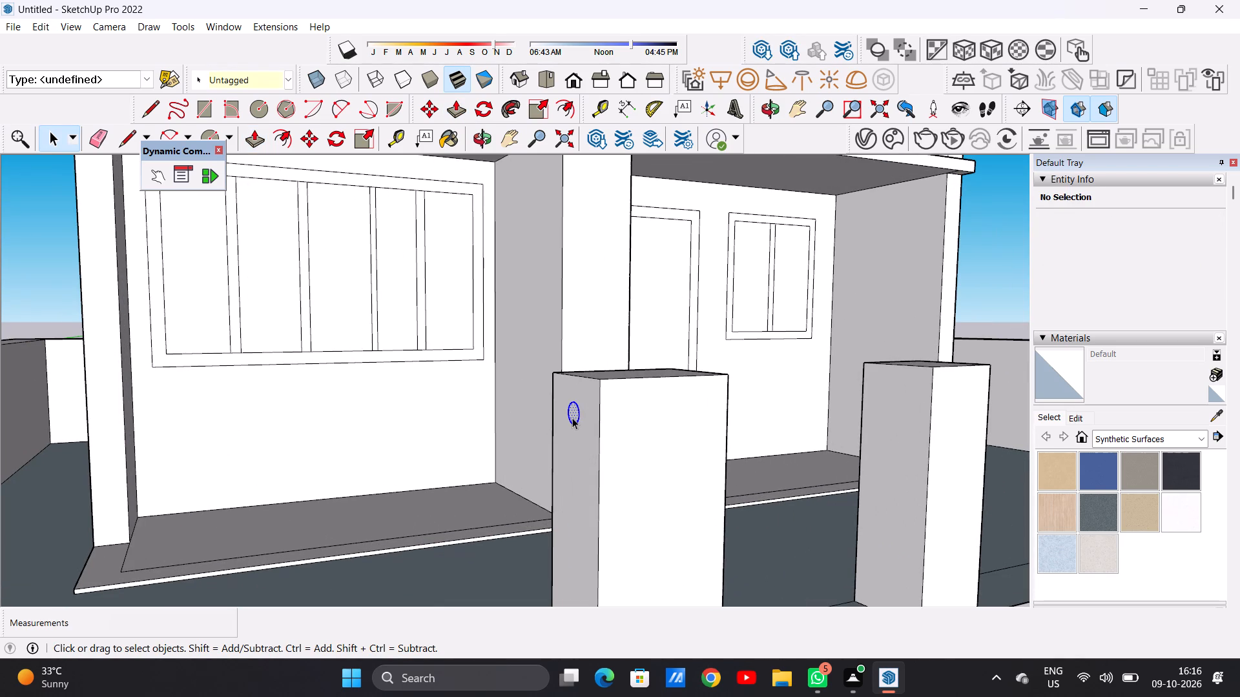
{"action": "key", "text": "m"}
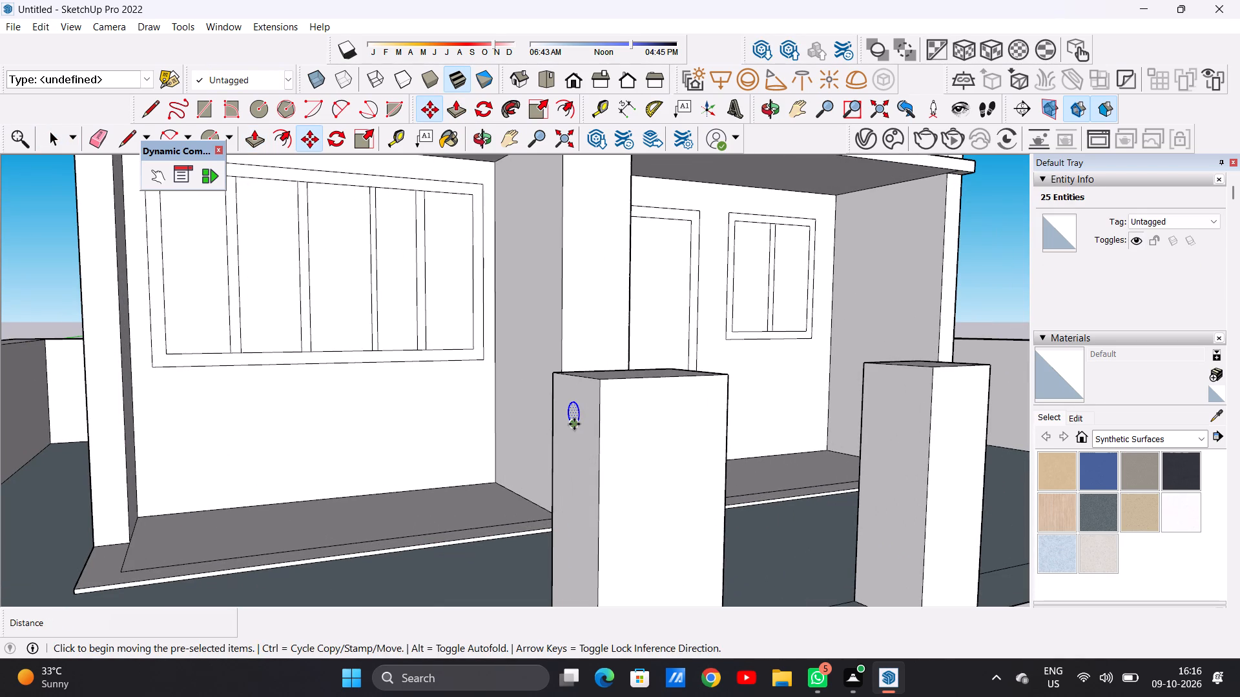
{"action": "left_click", "coordinate": [574, 424]}
{"action": "scroll", "coordinate": [577, 450], "scroll_direction": "down", "scroll_amount": 10}
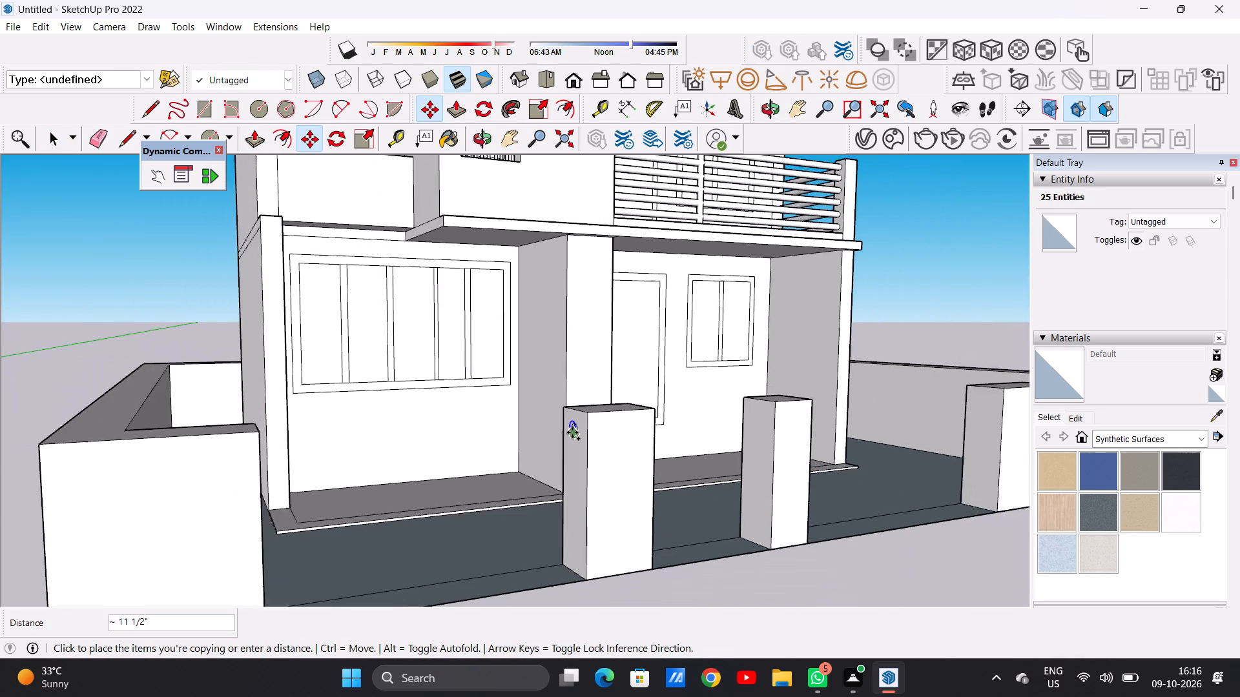
{"action": "scroll", "coordinate": [577, 521], "scroll_direction": "up", "scroll_amount": 11}
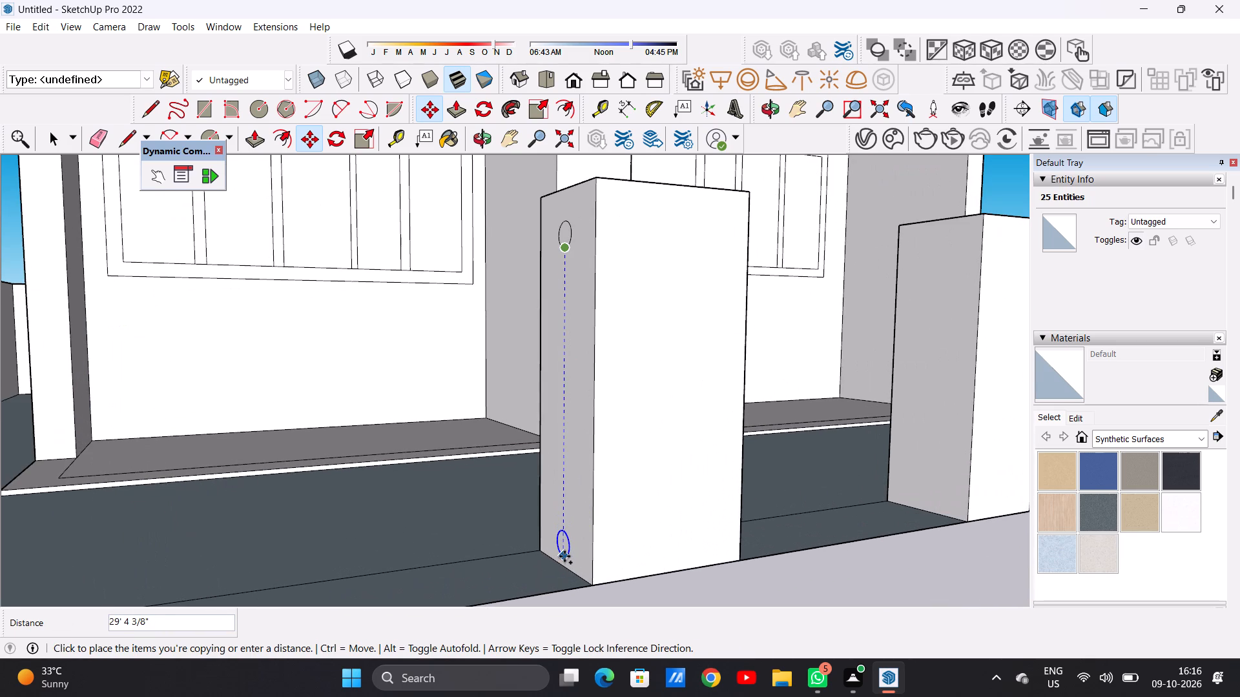
{"action": "left_click", "coordinate": [564, 556]}
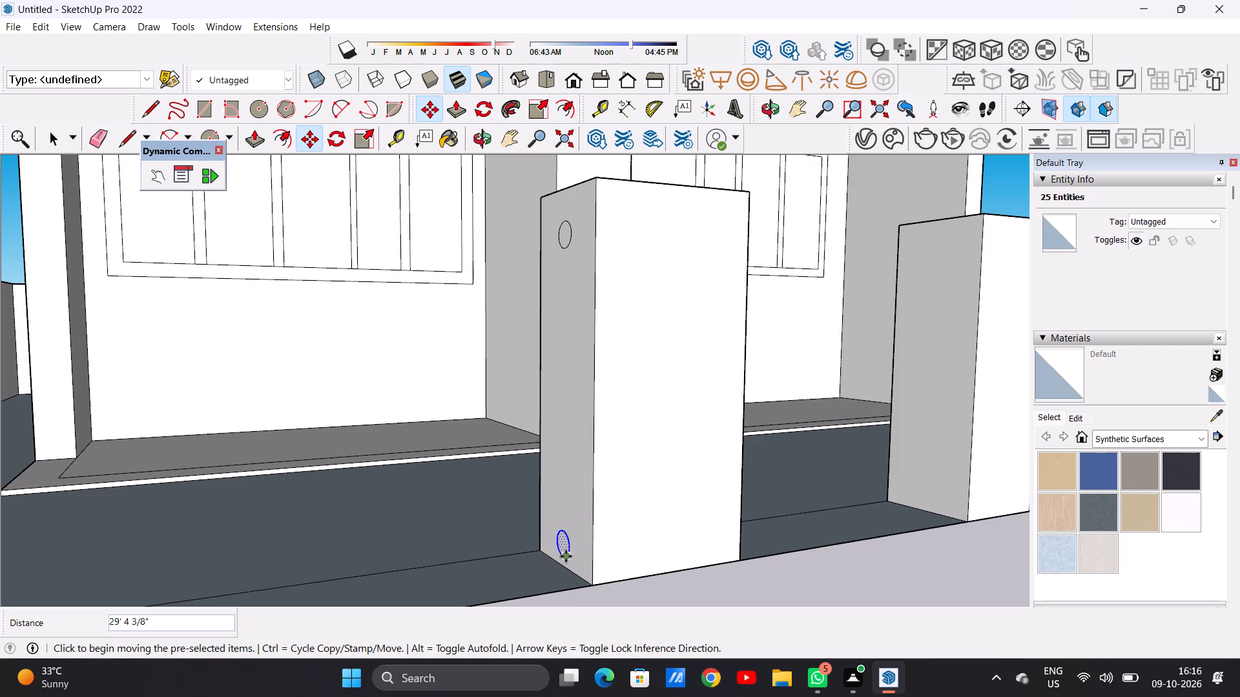
{"action": "key", "text": "space"}
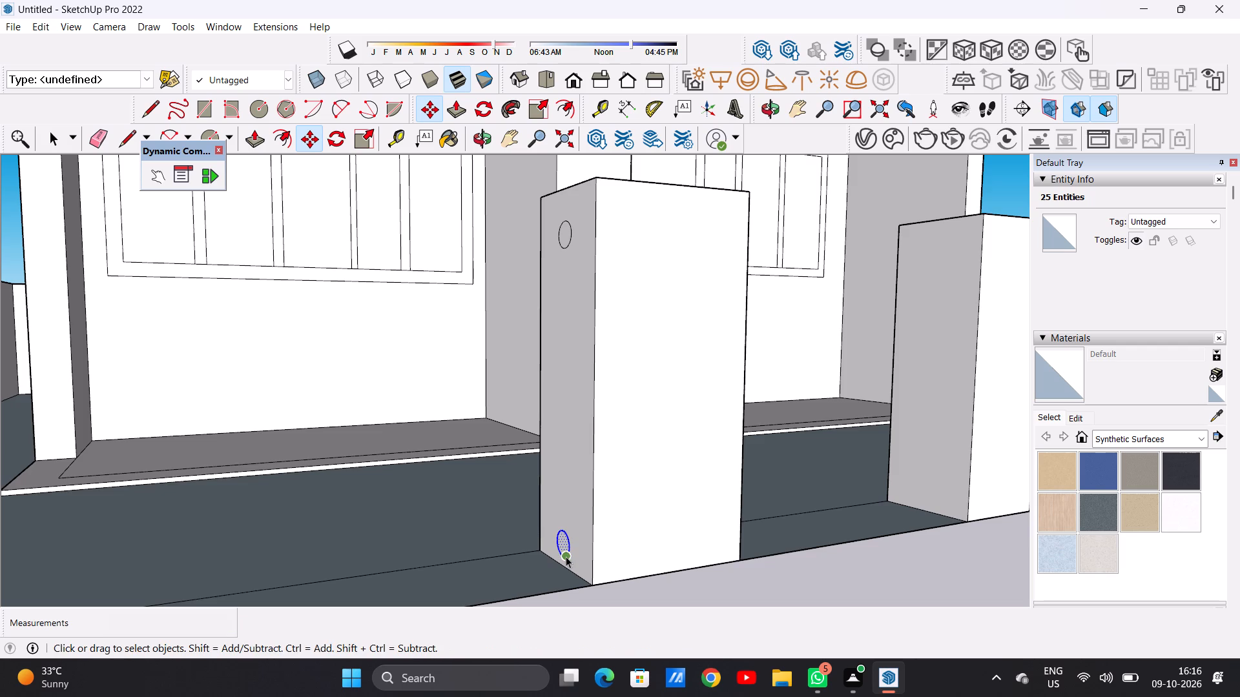
Draw a circle of about 1' radius on the ground strip midway between the front-left wall end and the nearest pillar.
{"action": "scroll", "coordinate": [546, 551], "scroll_direction": "down", "scroll_amount": 7}
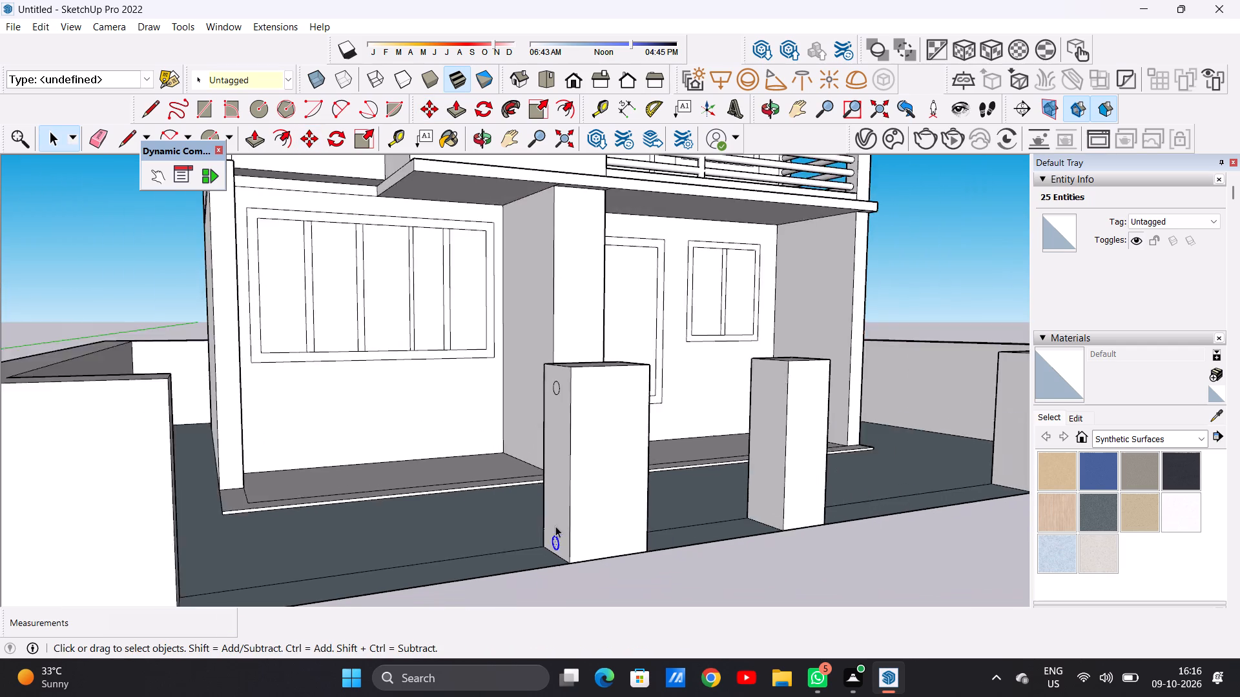
{"action": "scroll", "coordinate": [555, 526], "scroll_direction": "down", "scroll_amount": 5}
{"action": "middle_click_drag", "start_coordinate": [550, 544], "coordinate": [450, 582]}
{"action": "scroll", "coordinate": [492, 540], "scroll_direction": "down", "scroll_amount": 7}
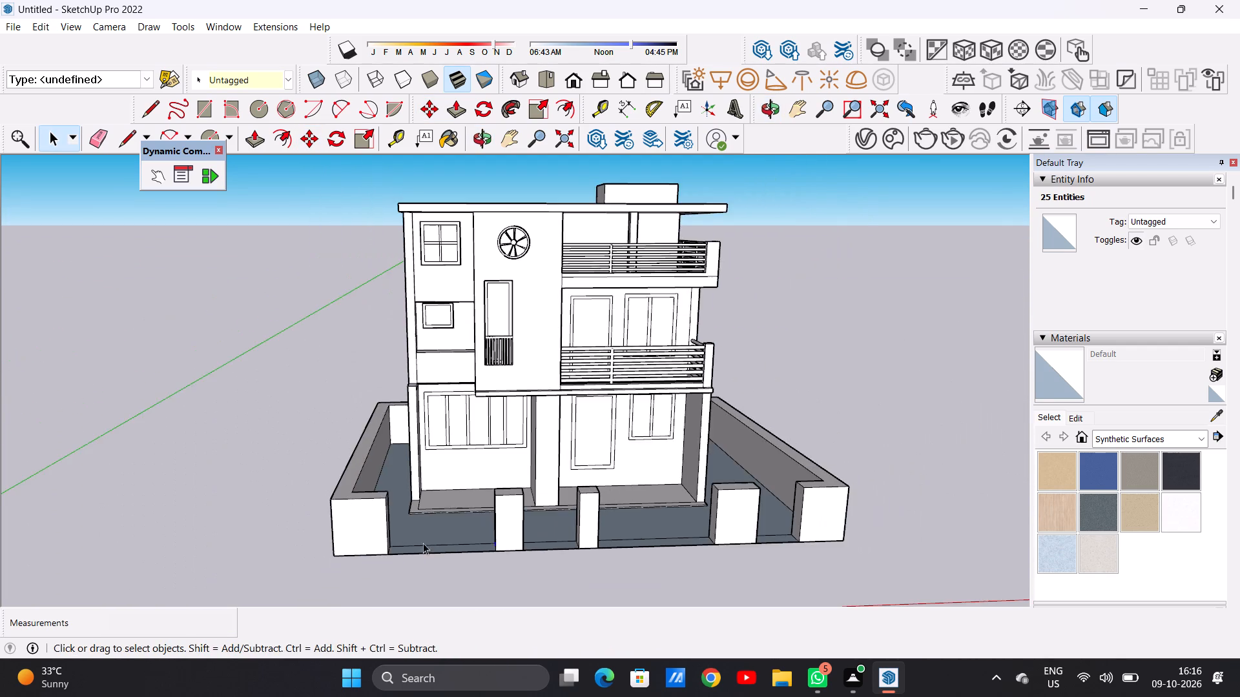
{"action": "middle_click_drag", "start_coordinate": [419, 545], "coordinate": [398, 647]}
{"action": "scroll", "coordinate": [430, 568], "scroll_direction": "up", "scroll_amount": 1}
{"action": "scroll", "coordinate": [431, 567], "scroll_direction": "down", "scroll_amount": 1}
{"action": "scroll", "coordinate": [431, 567], "scroll_direction": "up", "scroll_amount": 12}
{"action": "left_click", "coordinate": [451, 596]}
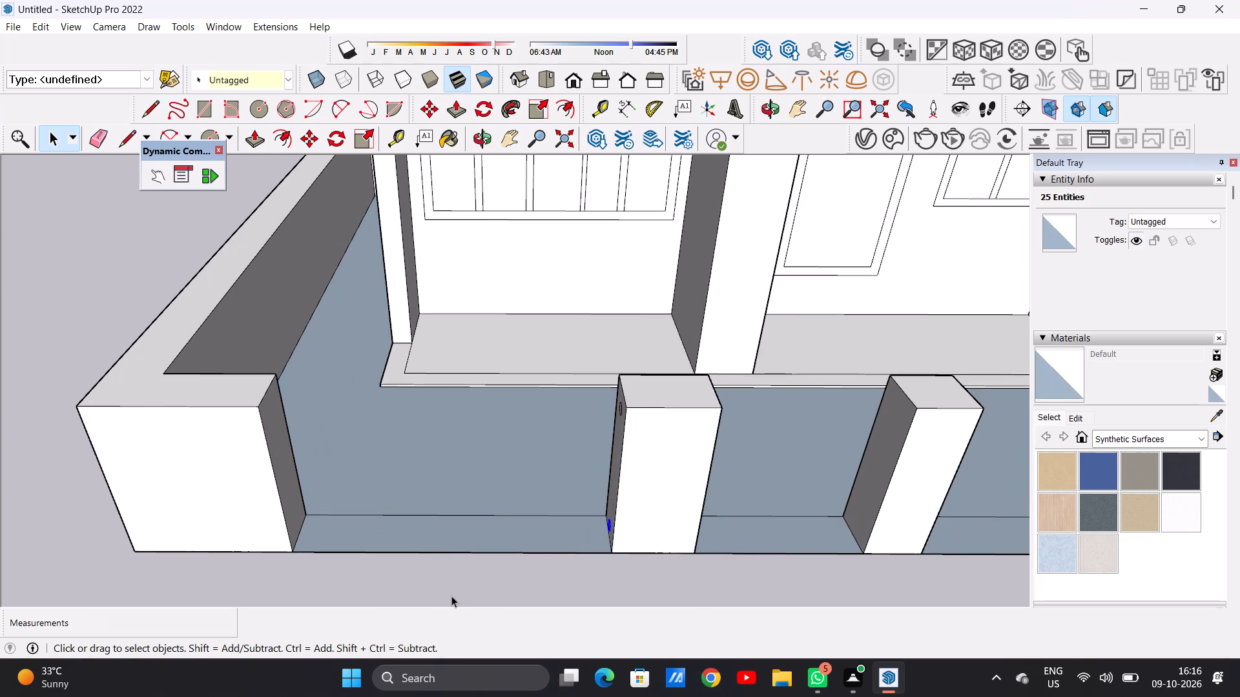
{"action": "middle_click_drag", "start_coordinate": [439, 540], "coordinate": [464, 611]}
{"action": "scroll", "coordinate": [473, 571], "scroll_direction": "up", "scroll_amount": 2}
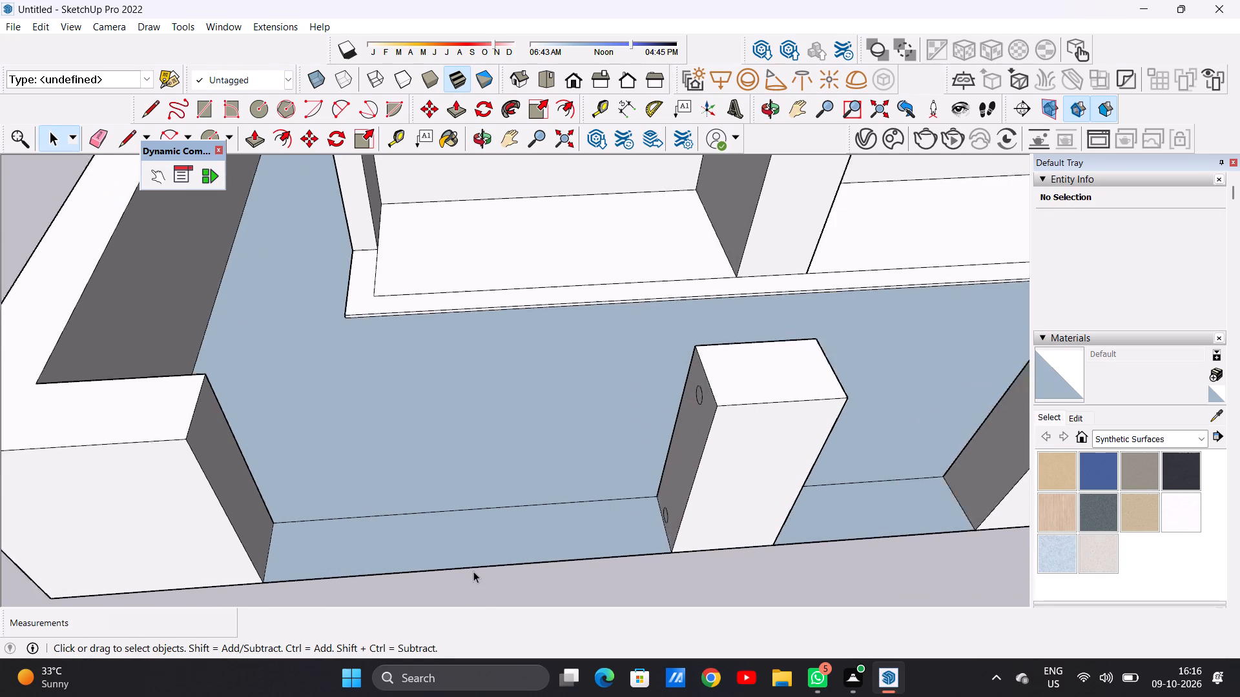
{"action": "scroll", "coordinate": [473, 571], "scroll_direction": "up", "scroll_amount": 3}
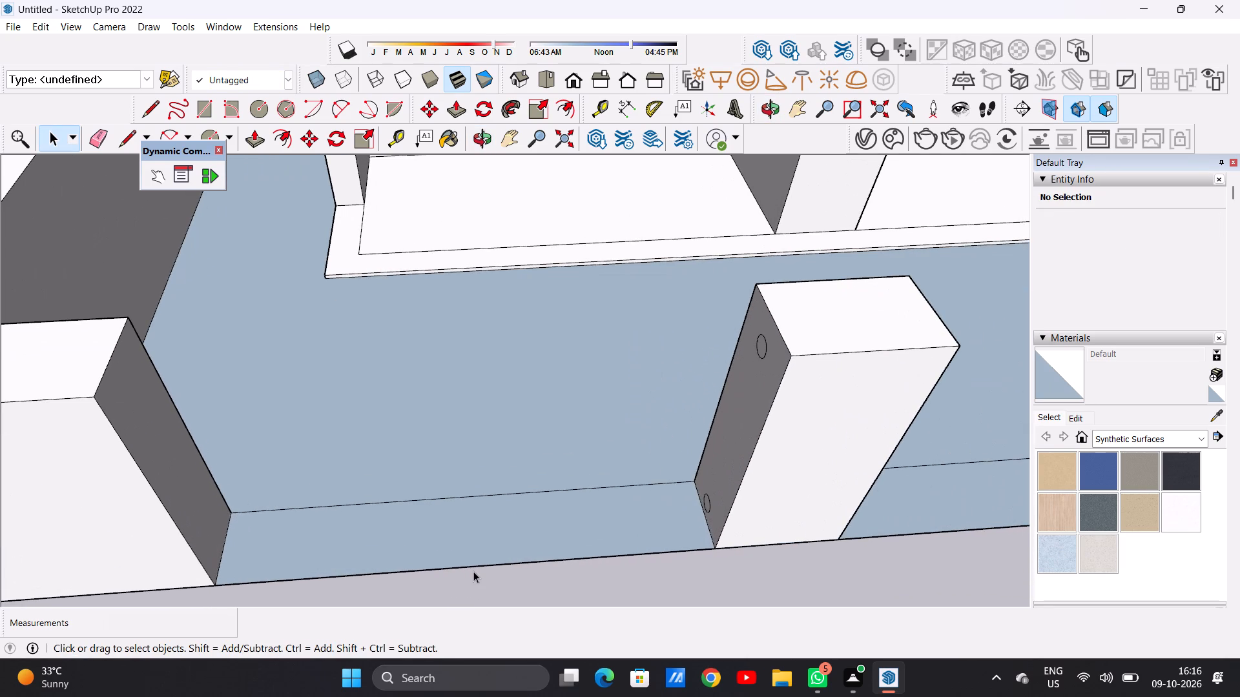
{"action": "key", "text": "c"}
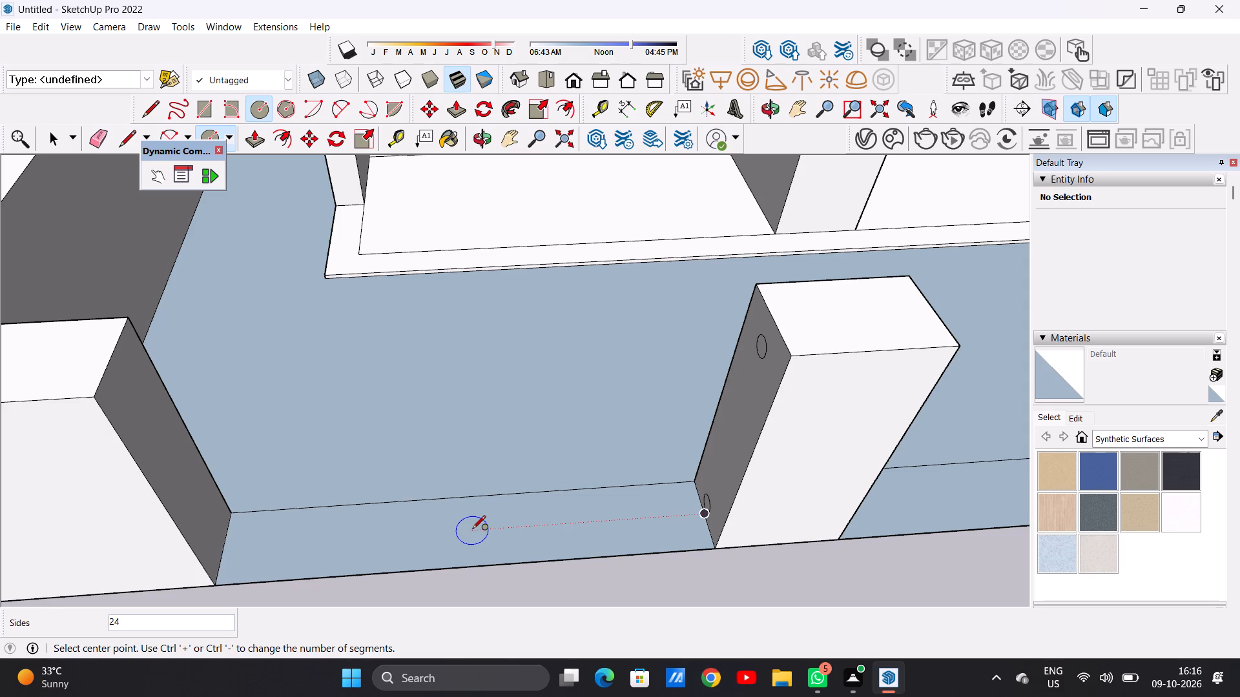
{"action": "left_click", "coordinate": [456, 533]}
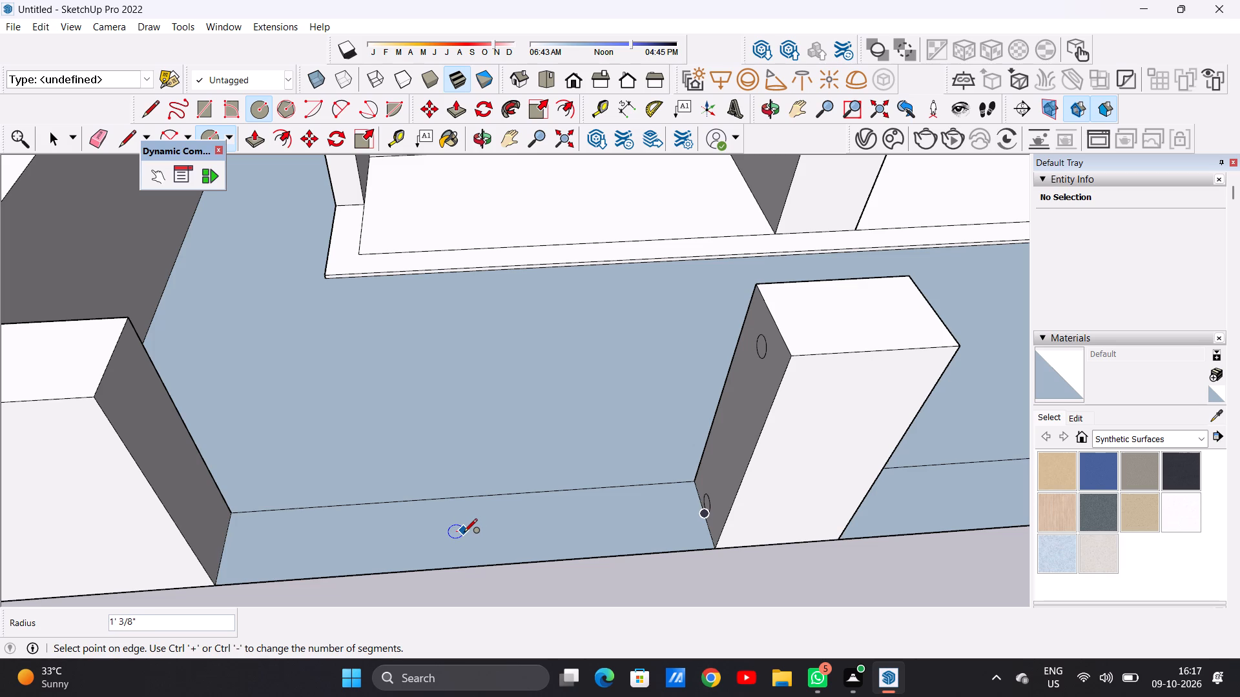
{"action": "left_click", "coordinate": [464, 533]}
{"action": "key", "text": "space"}
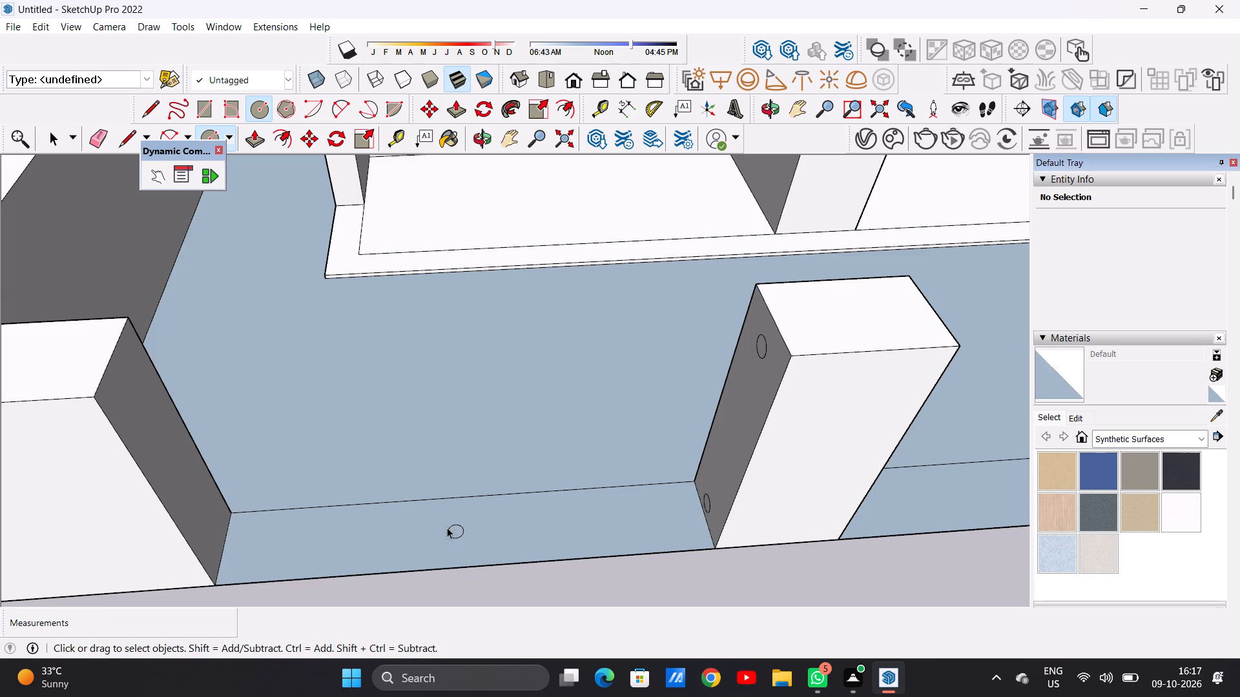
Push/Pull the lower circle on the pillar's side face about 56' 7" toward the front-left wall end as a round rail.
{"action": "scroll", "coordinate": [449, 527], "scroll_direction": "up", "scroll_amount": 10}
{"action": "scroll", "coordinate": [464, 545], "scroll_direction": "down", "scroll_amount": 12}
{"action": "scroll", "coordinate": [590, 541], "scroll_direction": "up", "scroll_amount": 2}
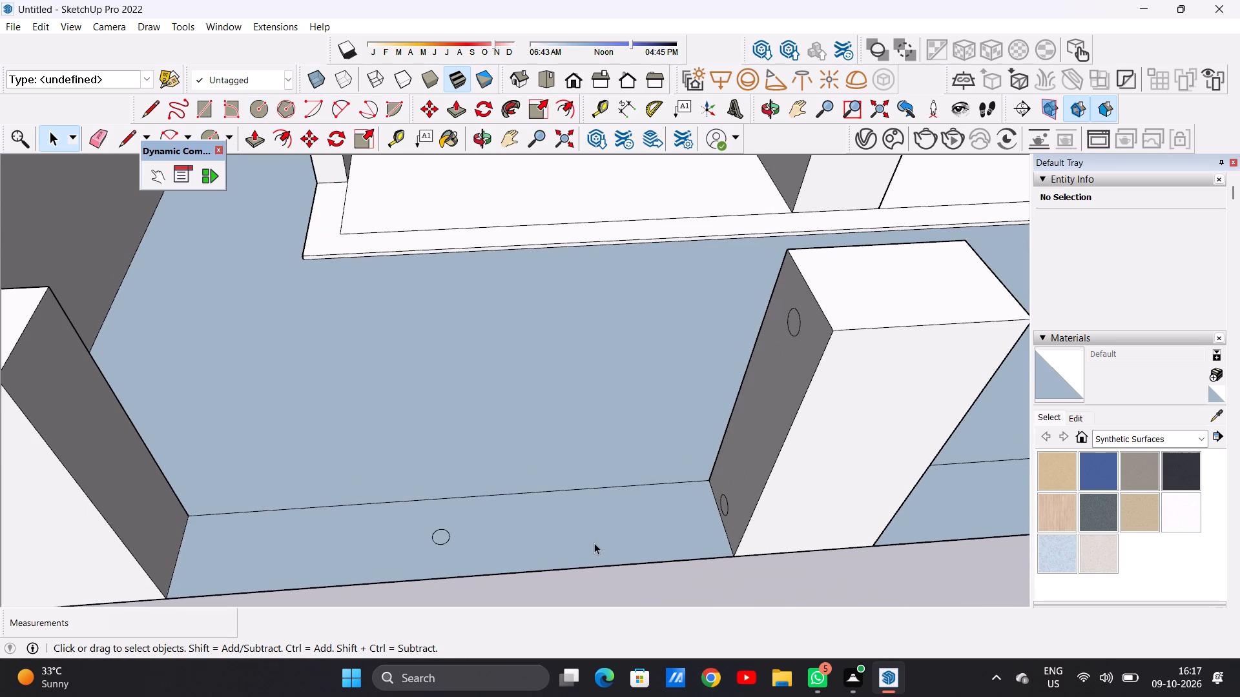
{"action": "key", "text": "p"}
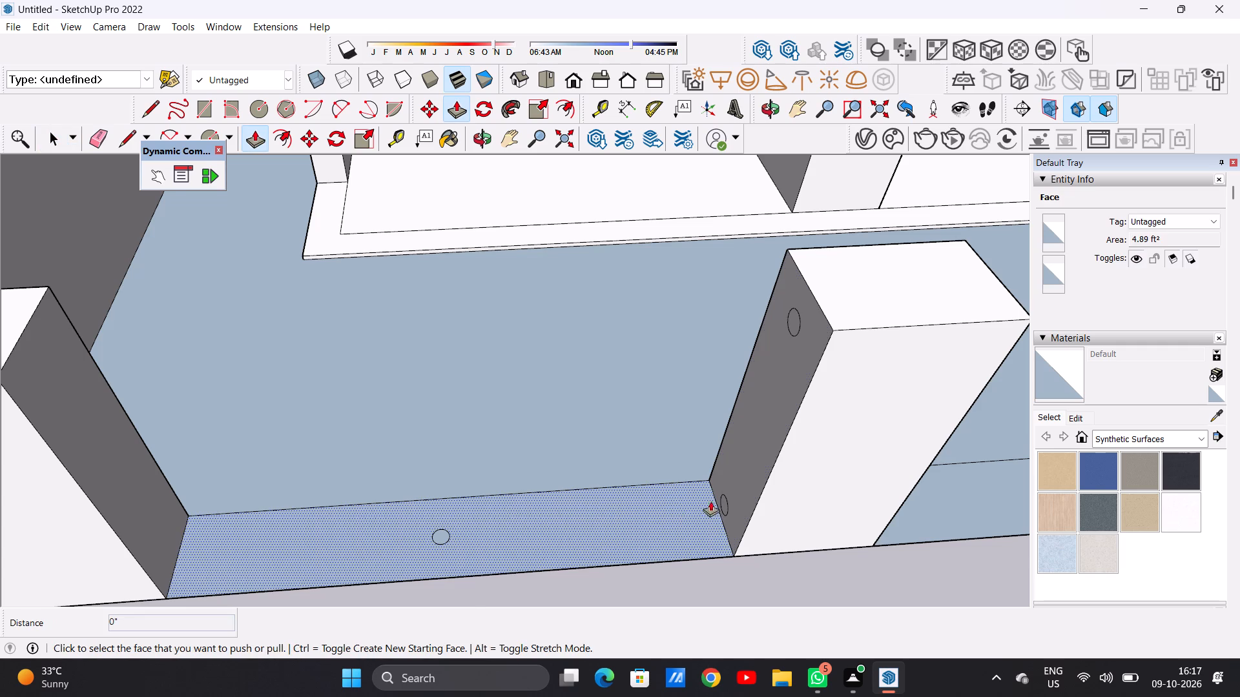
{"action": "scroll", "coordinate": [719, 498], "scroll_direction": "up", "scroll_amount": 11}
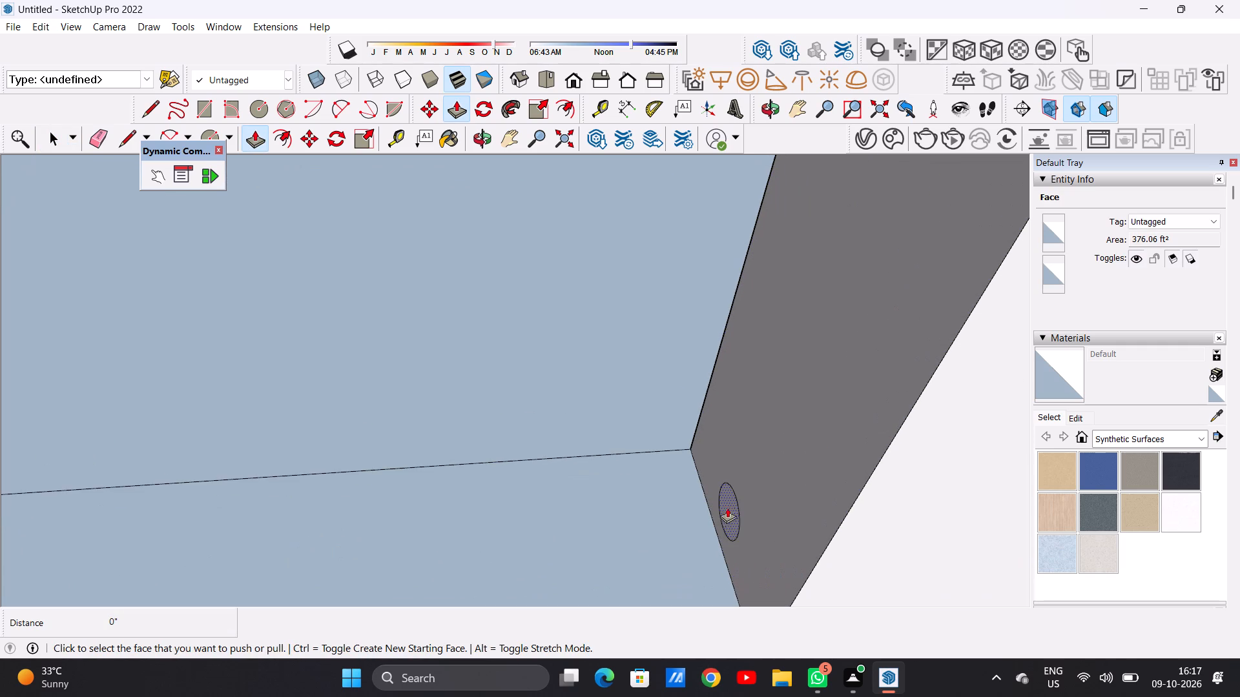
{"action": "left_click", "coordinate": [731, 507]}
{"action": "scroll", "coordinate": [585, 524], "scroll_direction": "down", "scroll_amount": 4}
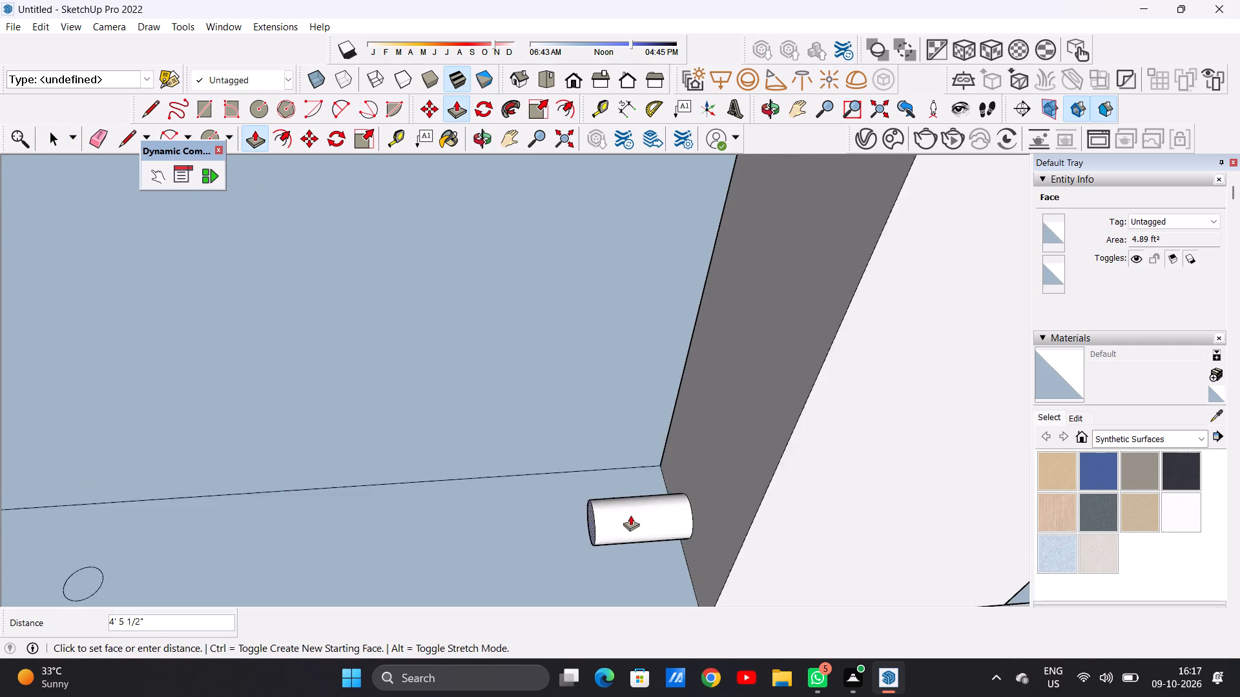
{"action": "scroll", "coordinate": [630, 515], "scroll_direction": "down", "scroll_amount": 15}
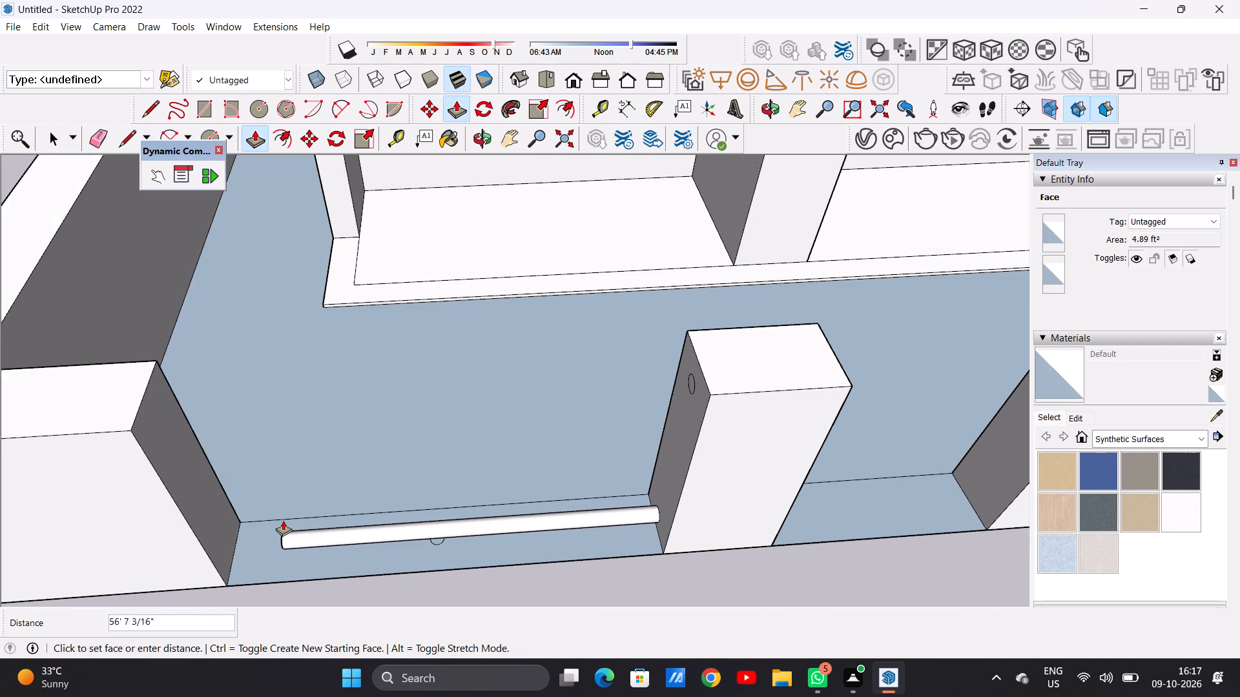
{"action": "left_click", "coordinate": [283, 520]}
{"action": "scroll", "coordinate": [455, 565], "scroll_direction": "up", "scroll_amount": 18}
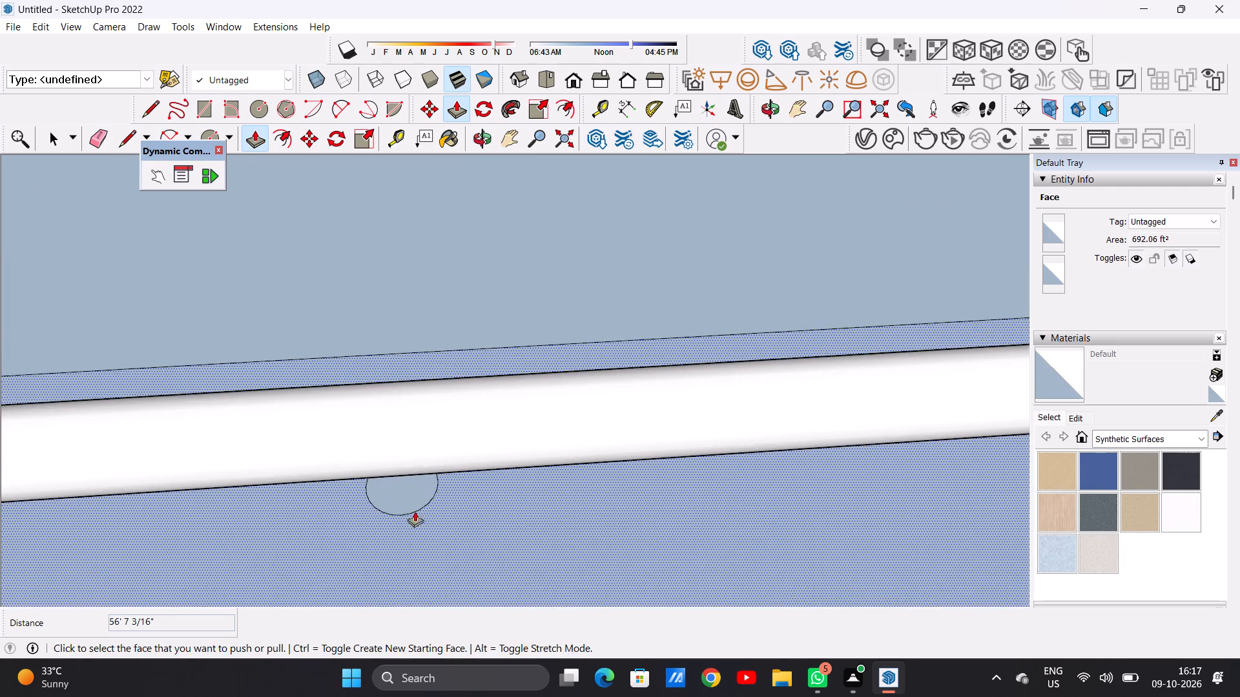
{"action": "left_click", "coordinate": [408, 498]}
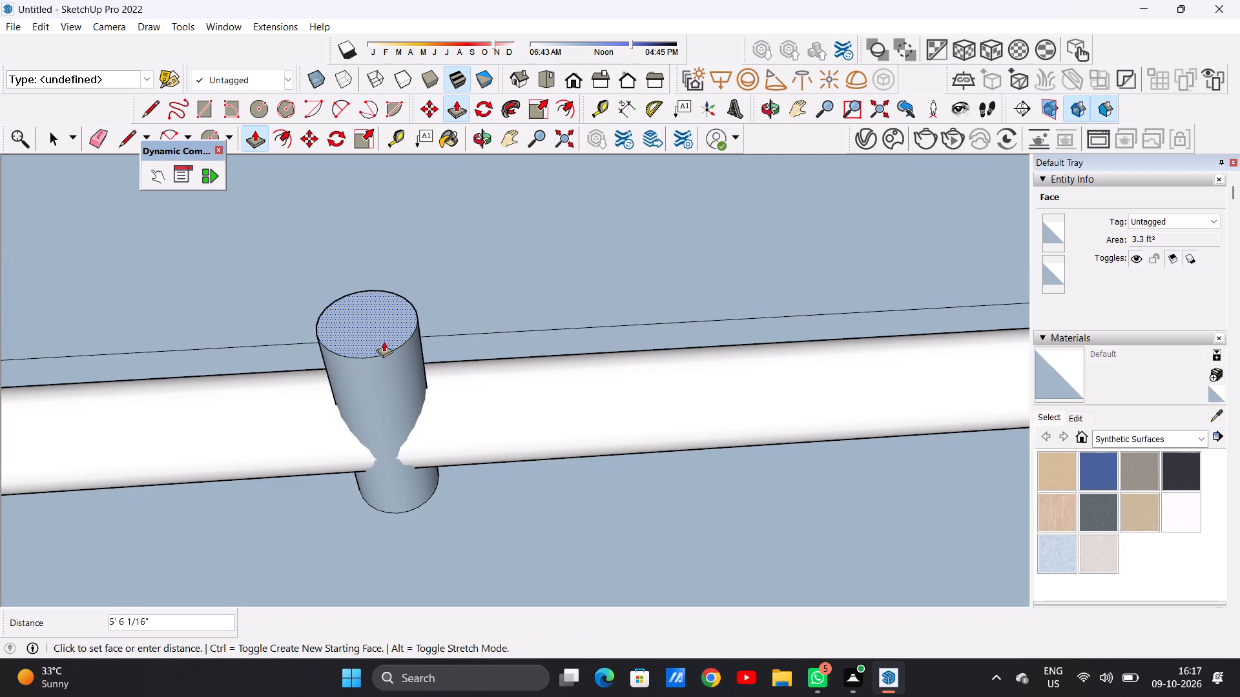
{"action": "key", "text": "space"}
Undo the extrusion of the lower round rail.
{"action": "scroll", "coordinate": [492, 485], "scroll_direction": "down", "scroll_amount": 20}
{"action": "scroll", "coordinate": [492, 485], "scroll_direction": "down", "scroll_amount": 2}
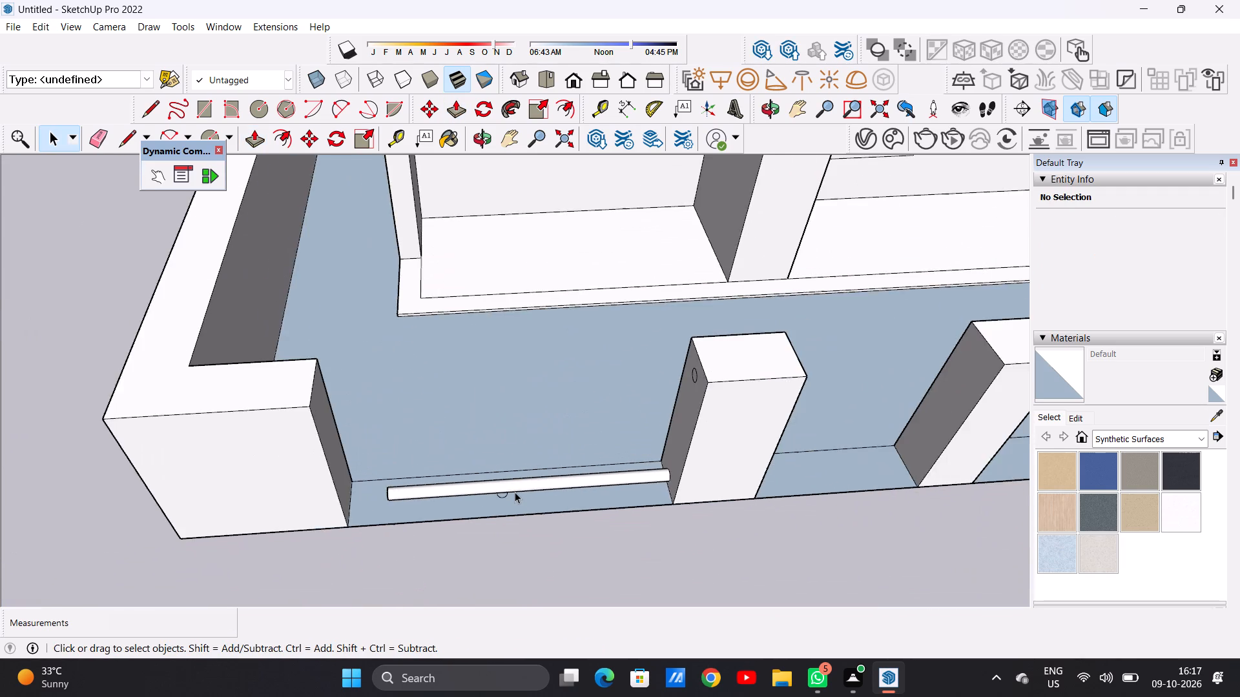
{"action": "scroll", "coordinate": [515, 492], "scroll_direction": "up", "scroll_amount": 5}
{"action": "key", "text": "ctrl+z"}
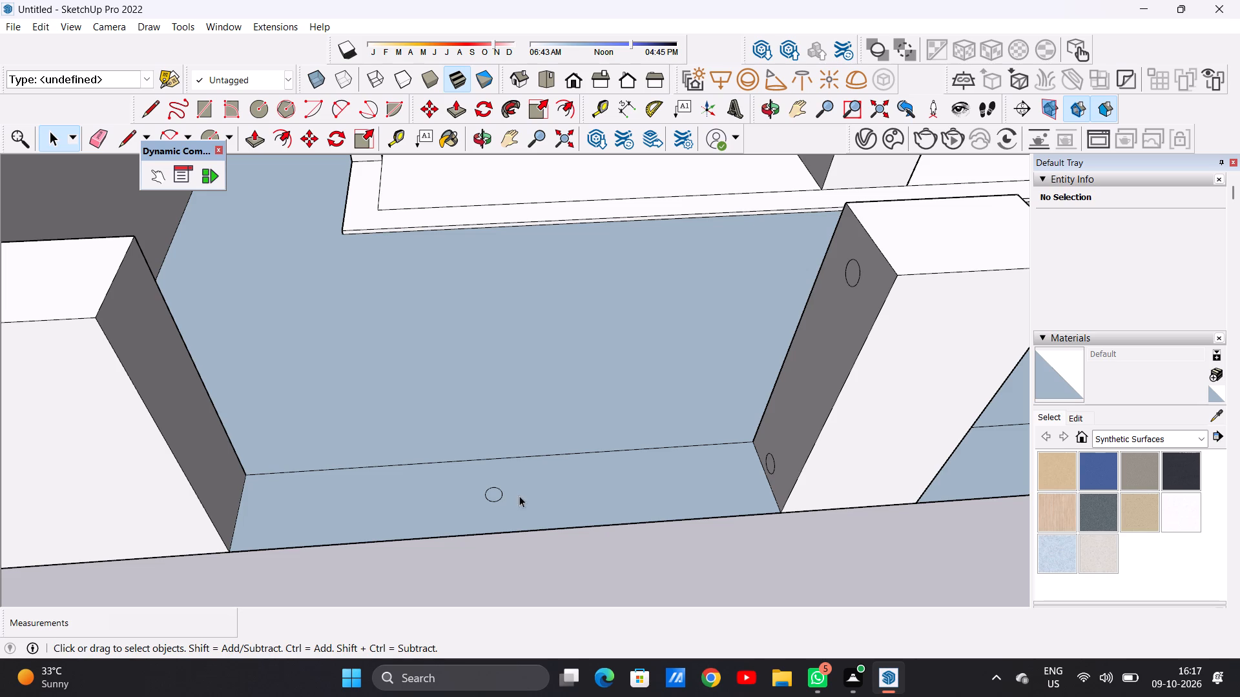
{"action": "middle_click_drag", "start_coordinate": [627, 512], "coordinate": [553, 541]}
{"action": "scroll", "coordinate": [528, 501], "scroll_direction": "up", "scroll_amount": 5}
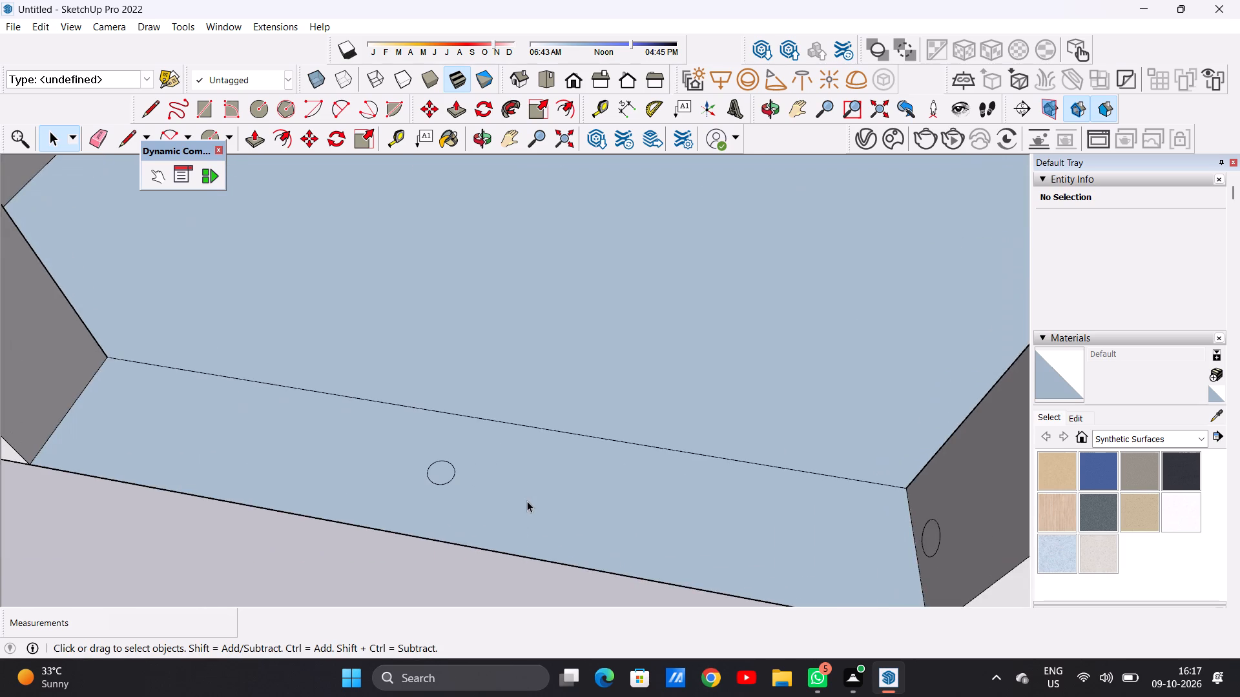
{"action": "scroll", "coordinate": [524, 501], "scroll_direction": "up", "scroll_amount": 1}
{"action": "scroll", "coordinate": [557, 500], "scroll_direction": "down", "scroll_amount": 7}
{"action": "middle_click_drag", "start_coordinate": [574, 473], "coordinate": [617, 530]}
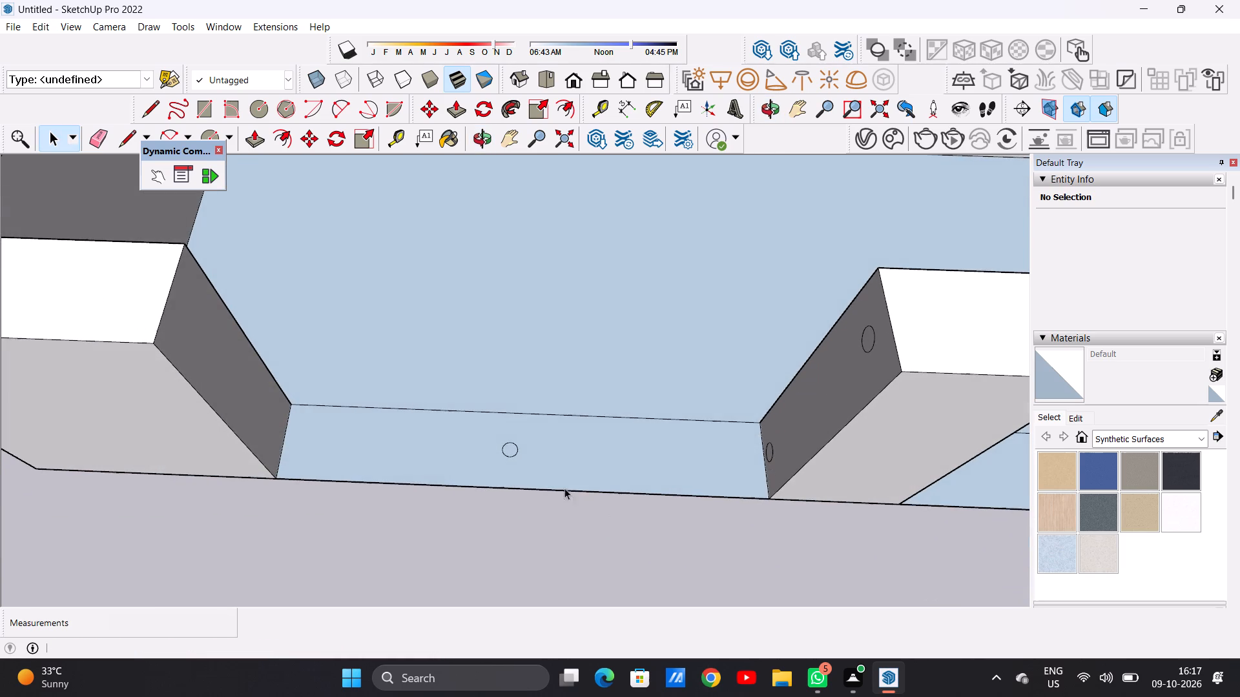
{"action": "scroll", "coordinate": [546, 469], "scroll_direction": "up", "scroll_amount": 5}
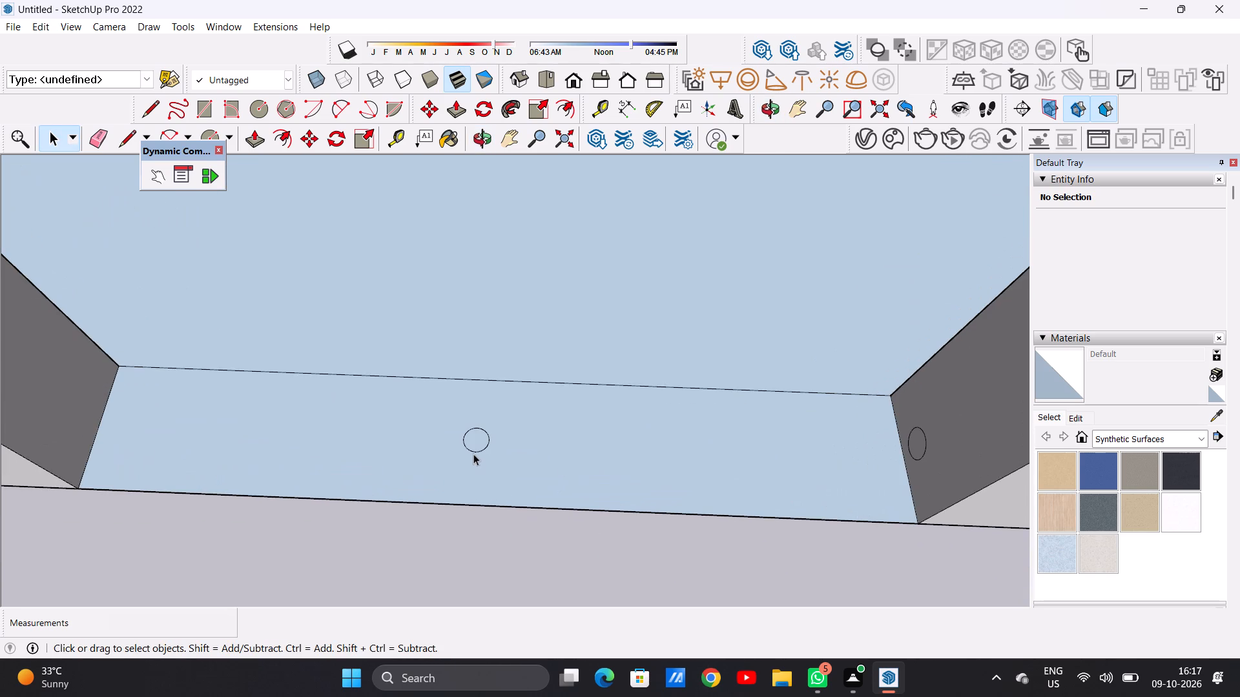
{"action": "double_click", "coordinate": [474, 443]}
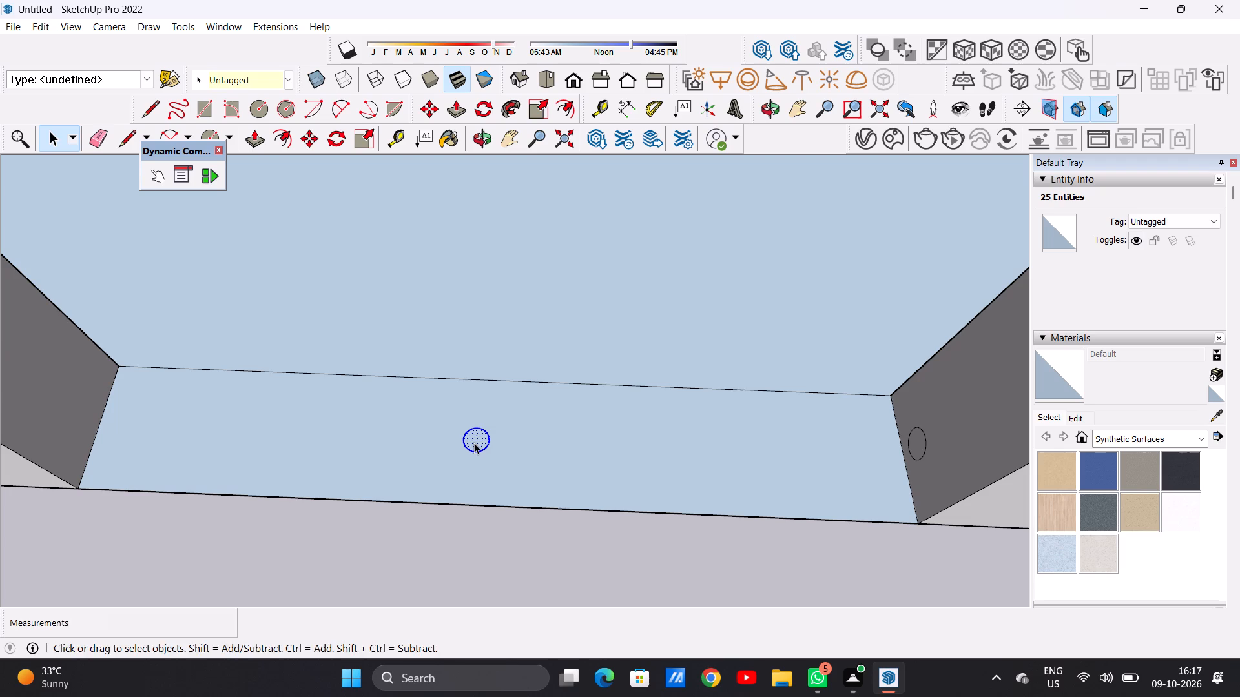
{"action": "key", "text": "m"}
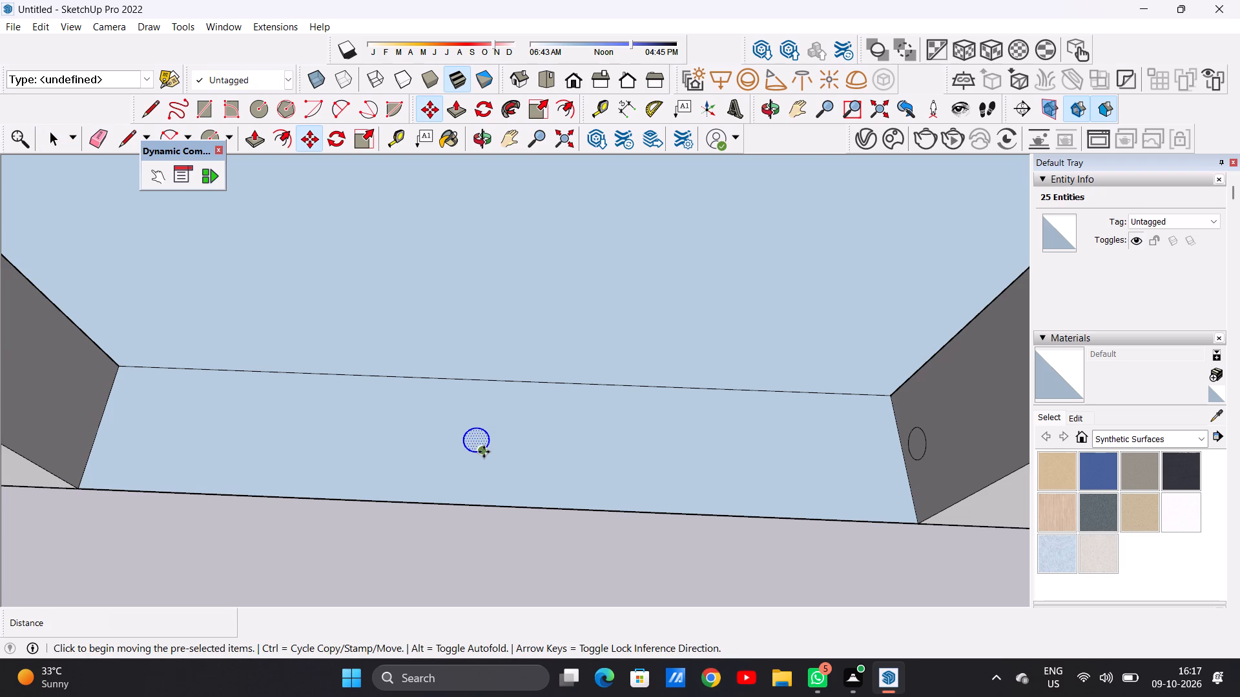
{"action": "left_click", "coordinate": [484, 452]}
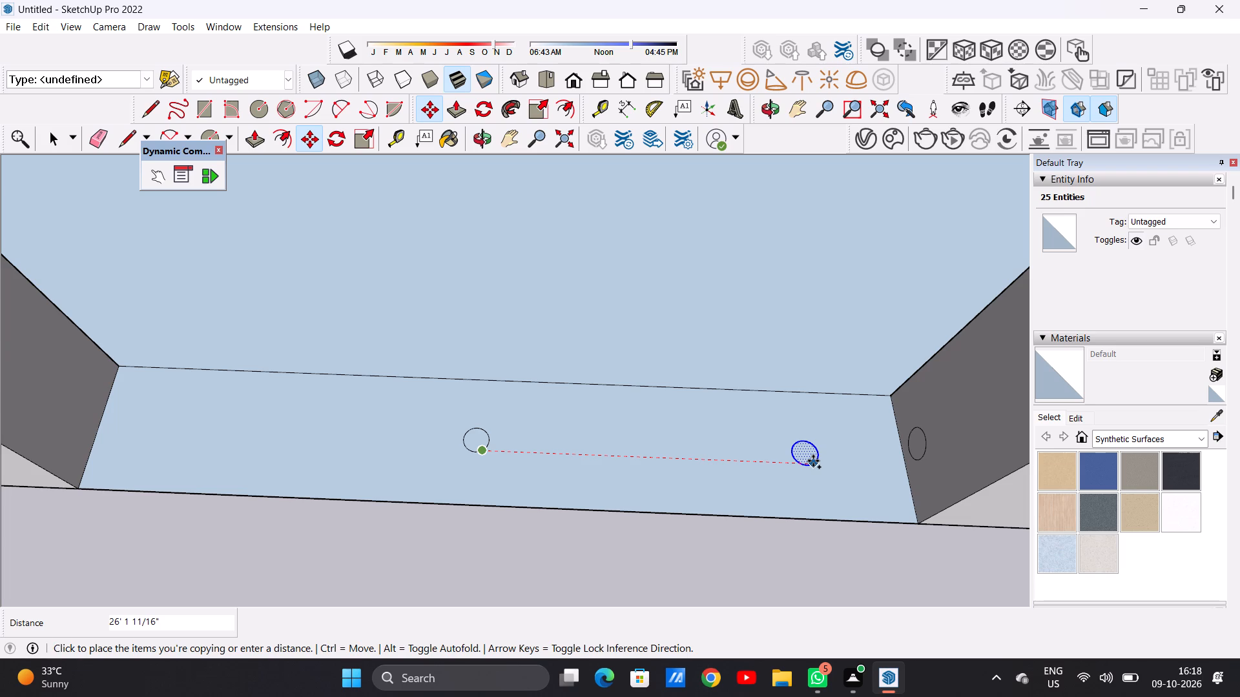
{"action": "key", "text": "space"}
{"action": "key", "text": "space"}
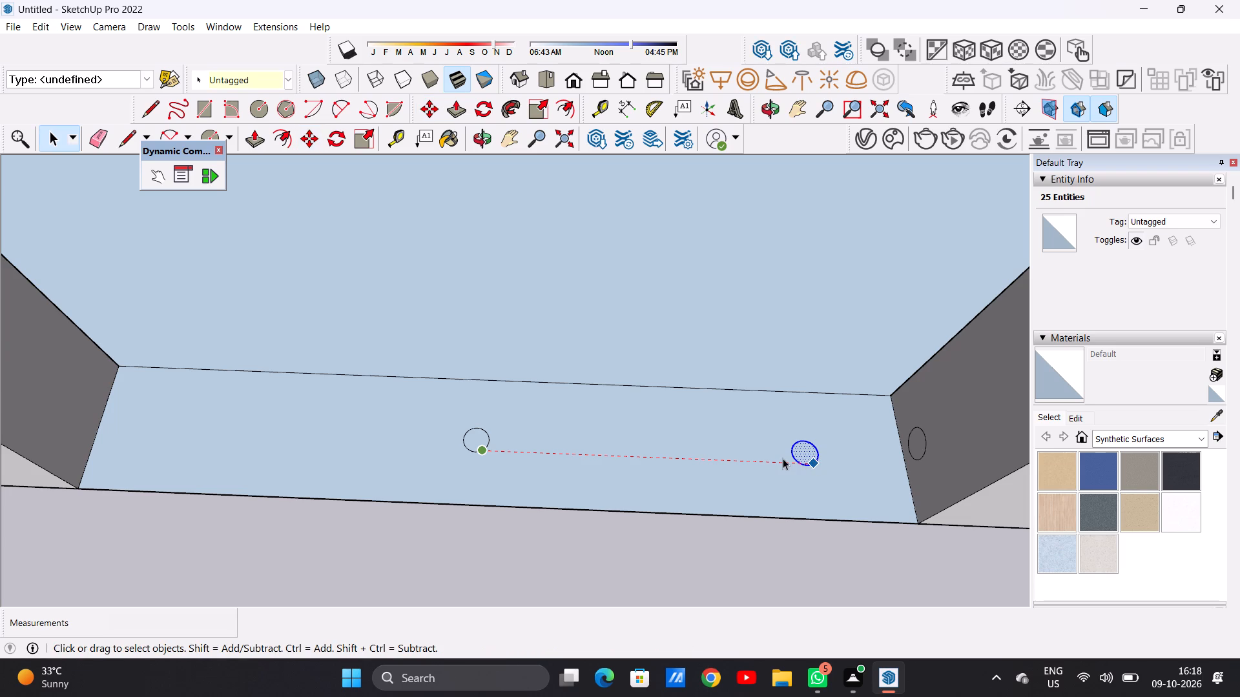
Undo the circle drawn on the ground strip between the front-left wall end and the nearest pillar.
{"action": "key", "text": "ctrl+z"}
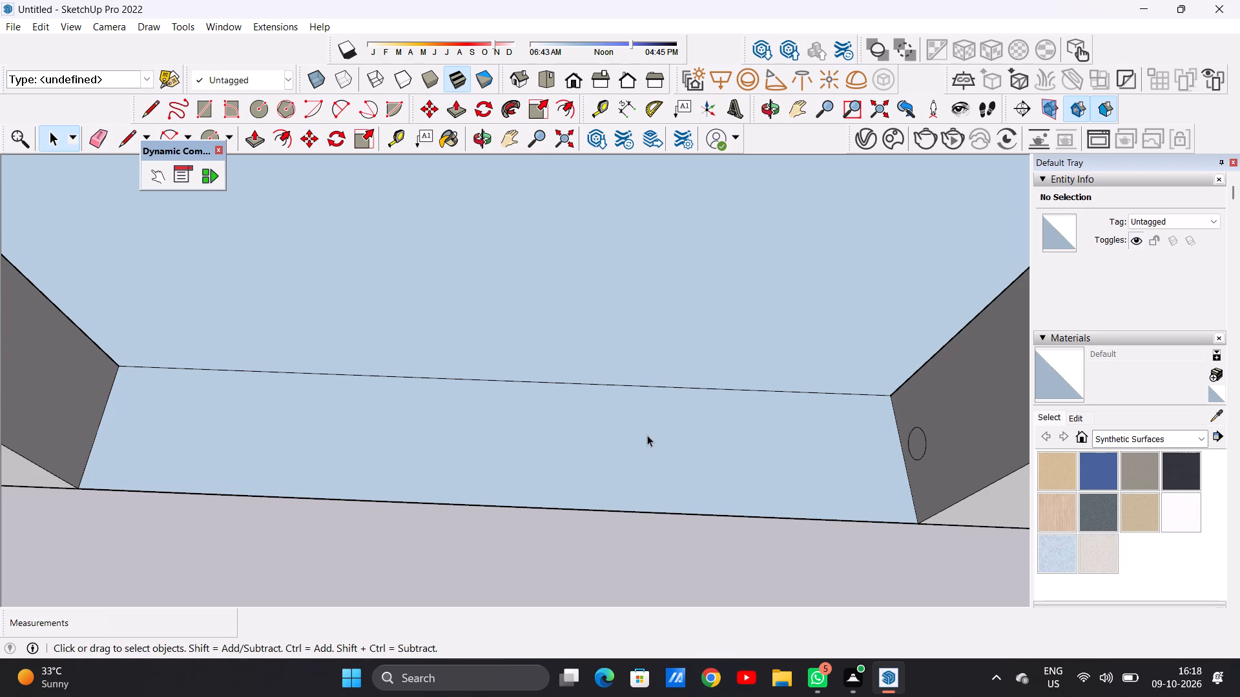
Move the lower circle on the pillar's side face about 4' 7" straight up.
{"action": "scroll", "coordinate": [647, 435], "scroll_direction": "down", "scroll_amount": 5}
{"action": "middle_click_drag", "start_coordinate": [650, 472], "coordinate": [649, 376]}
{"action": "scroll", "coordinate": [816, 476], "scroll_direction": "up", "scroll_amount": 11}
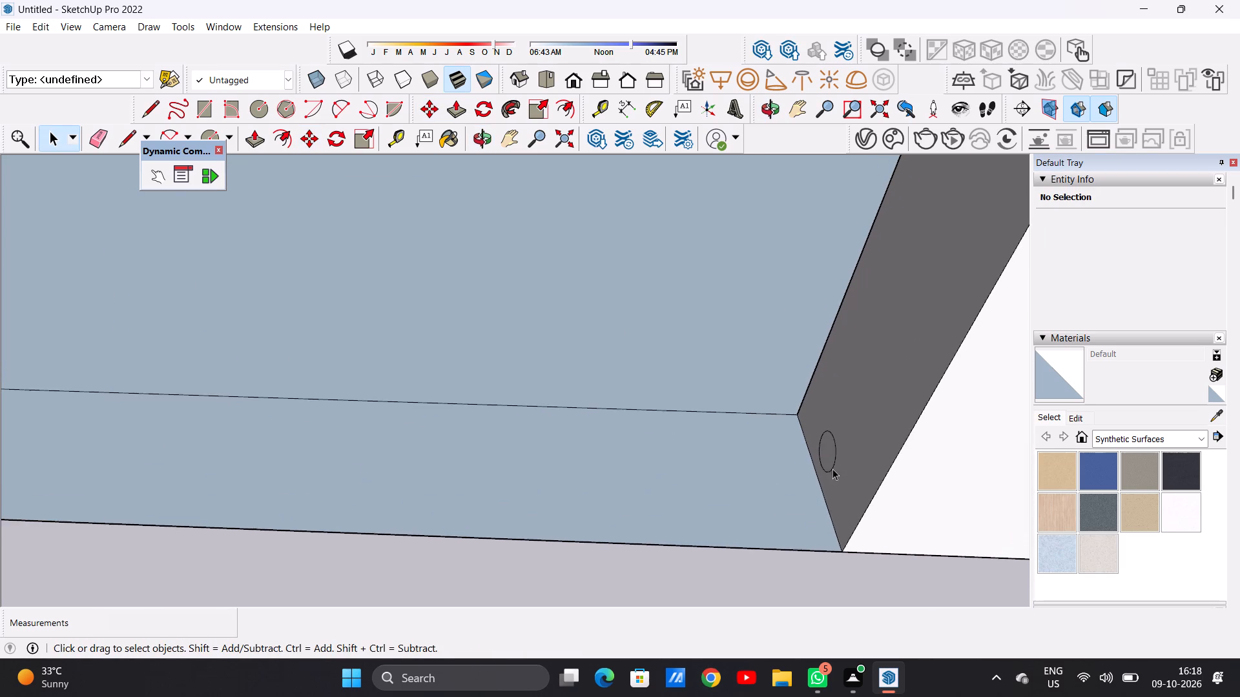
{"action": "scroll", "coordinate": [832, 469], "scroll_direction": "up", "scroll_amount": 3}
{"action": "double_click", "coordinate": [831, 461]}
{"action": "key", "text": "m"}
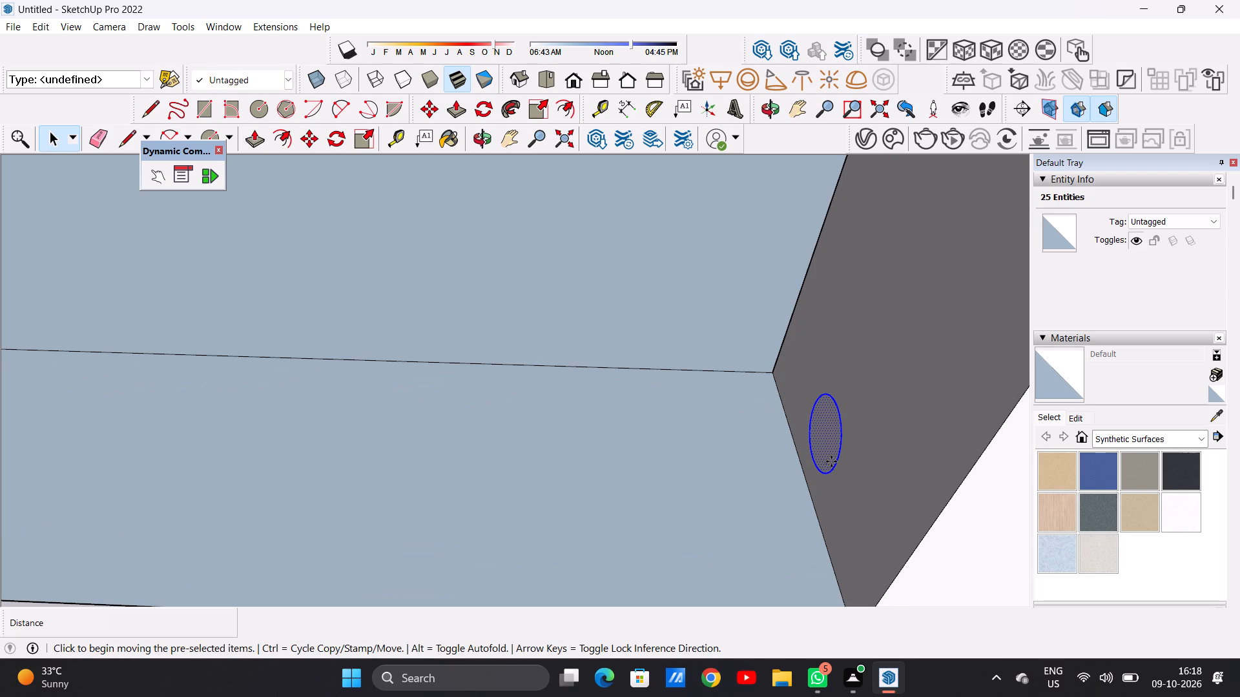
{"action": "left_click", "coordinate": [836, 464]}
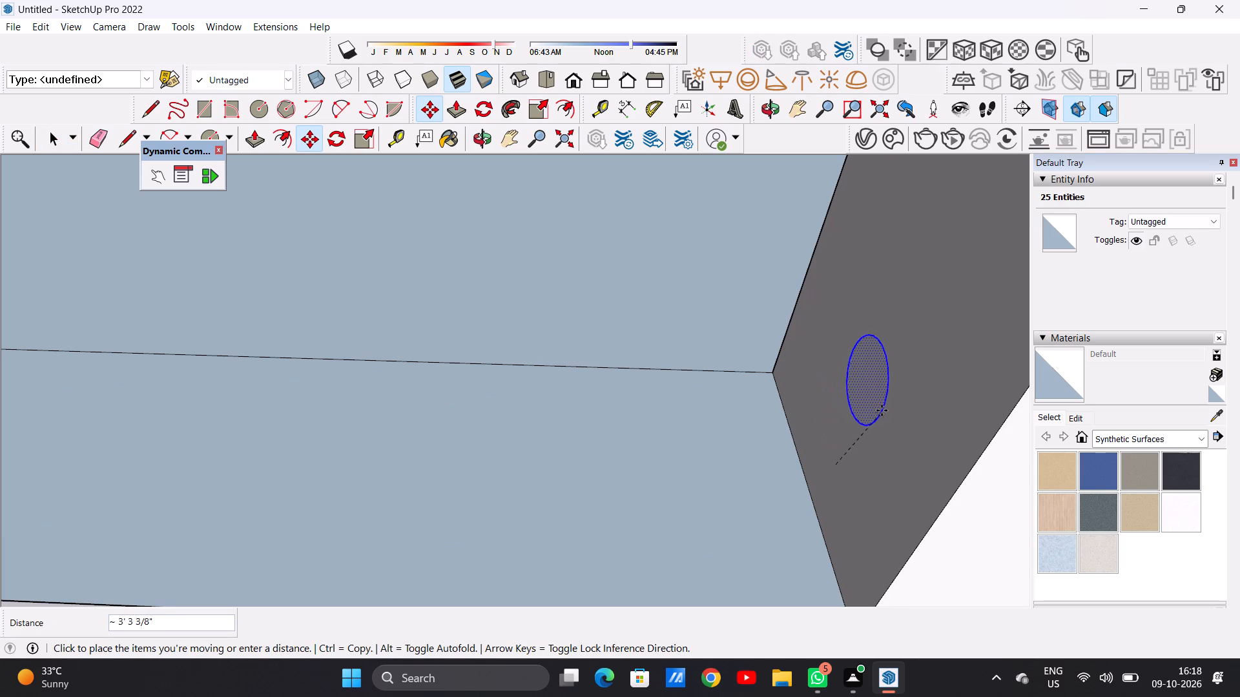
{"action": "left_click", "coordinate": [896, 354]}
{"action": "key", "text": "space"}
{"action": "scroll", "coordinate": [705, 389], "scroll_direction": "down", "scroll_amount": 13}
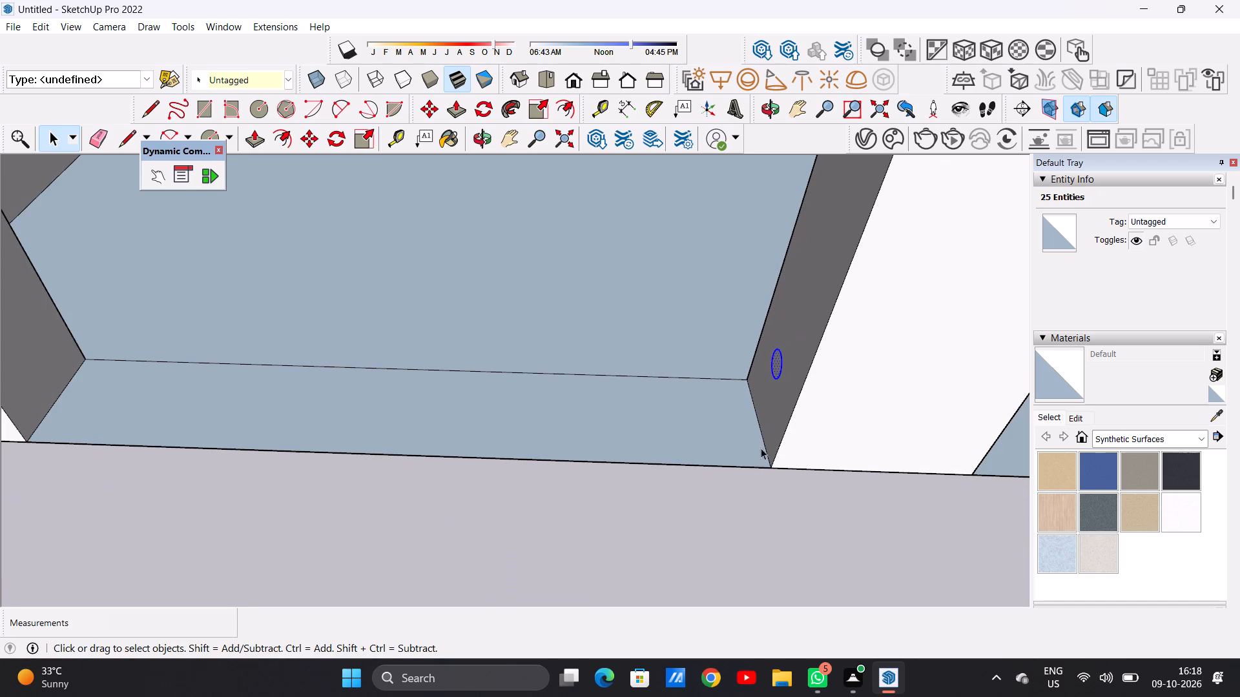
Push/Pull the ground strip between the front-left wall end and the pillar up about 2' 6" as a low base wall.
{"action": "left_click", "coordinate": [739, 513]}
{"action": "middle_click_drag", "start_coordinate": [524, 419], "coordinate": [535, 470]}
{"action": "key", "text": "p"}
{"action": "scroll", "coordinate": [656, 421], "scroll_direction": "up", "scroll_amount": 5}
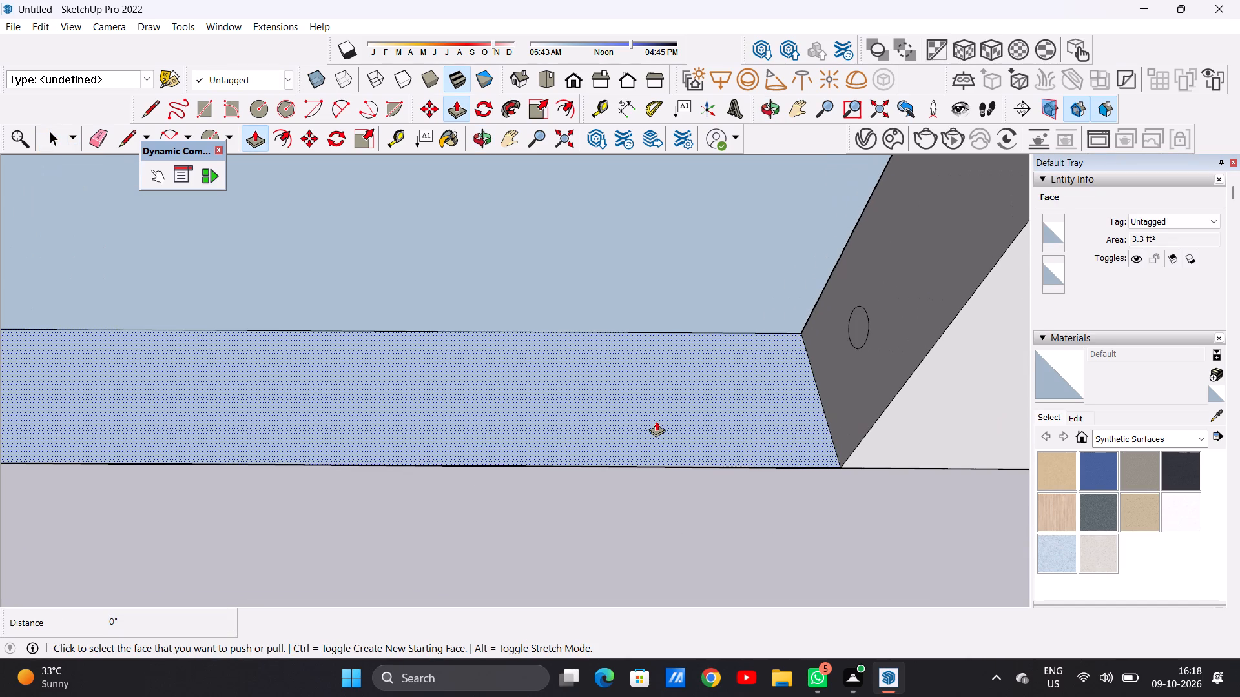
{"action": "left_click", "coordinate": [656, 421]}
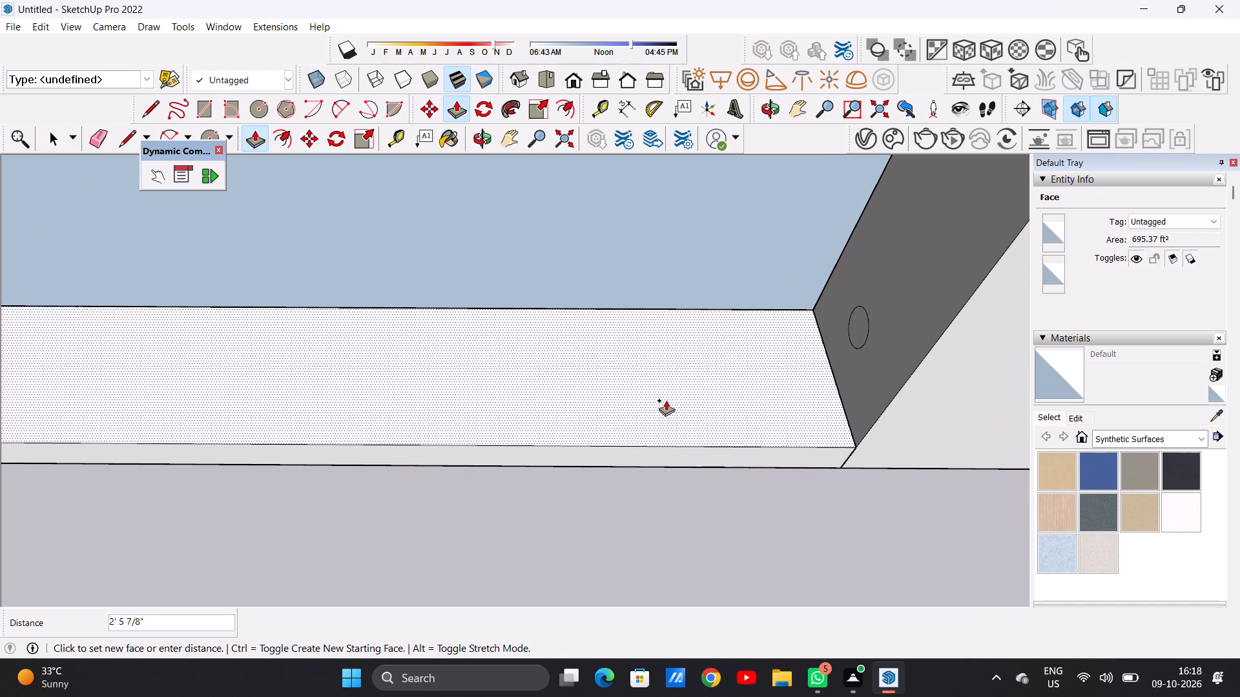
{"action": "left_click", "coordinate": [666, 400]}
{"action": "key", "text": "space"}
{"action": "scroll", "coordinate": [672, 521], "scroll_direction": "down", "scroll_amount": 11}
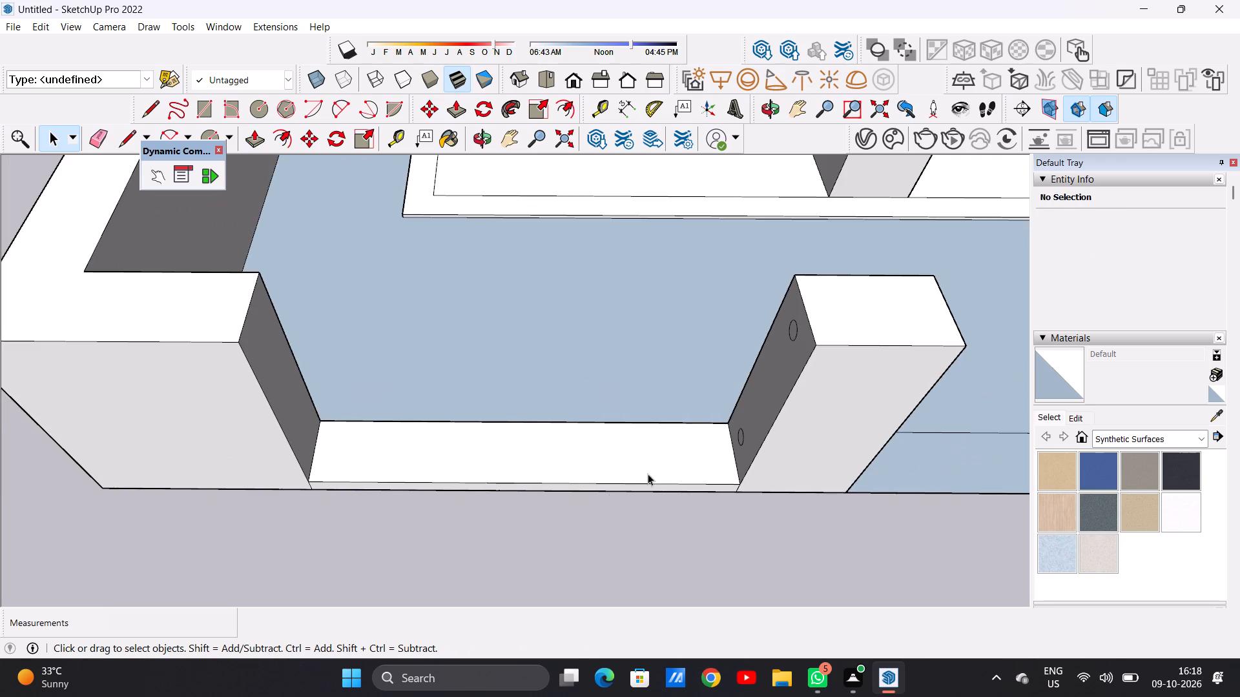
Draw a circle of about 9" radius on top of the low base wall, midway between the front-left wall end and the pillar.
{"action": "middle_click_drag", "start_coordinate": [623, 498], "coordinate": [608, 392]}
{"action": "scroll", "coordinate": [599, 461], "scroll_direction": "down", "scroll_amount": 4}
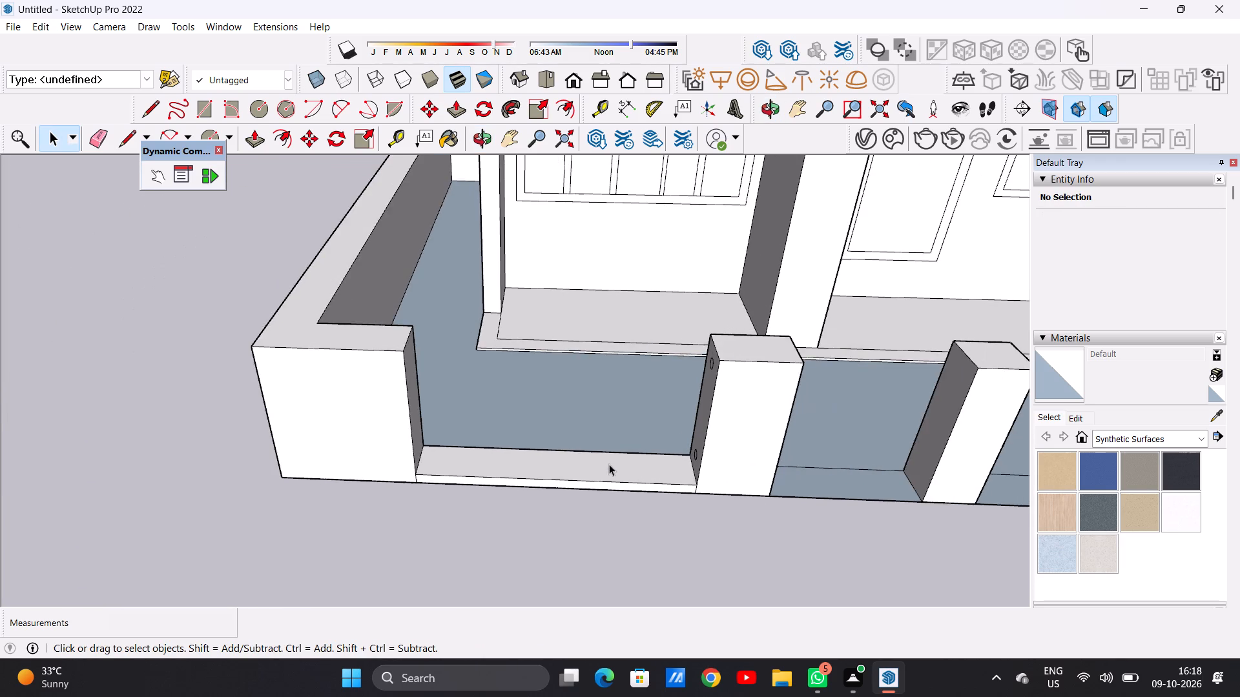
{"action": "scroll", "coordinate": [651, 464], "scroll_direction": "up", "scroll_amount": 5}
{"action": "middle_click_drag", "start_coordinate": [537, 456], "coordinate": [563, 551]}
{"action": "scroll", "coordinate": [564, 532], "scroll_direction": "up", "scroll_amount": 1}
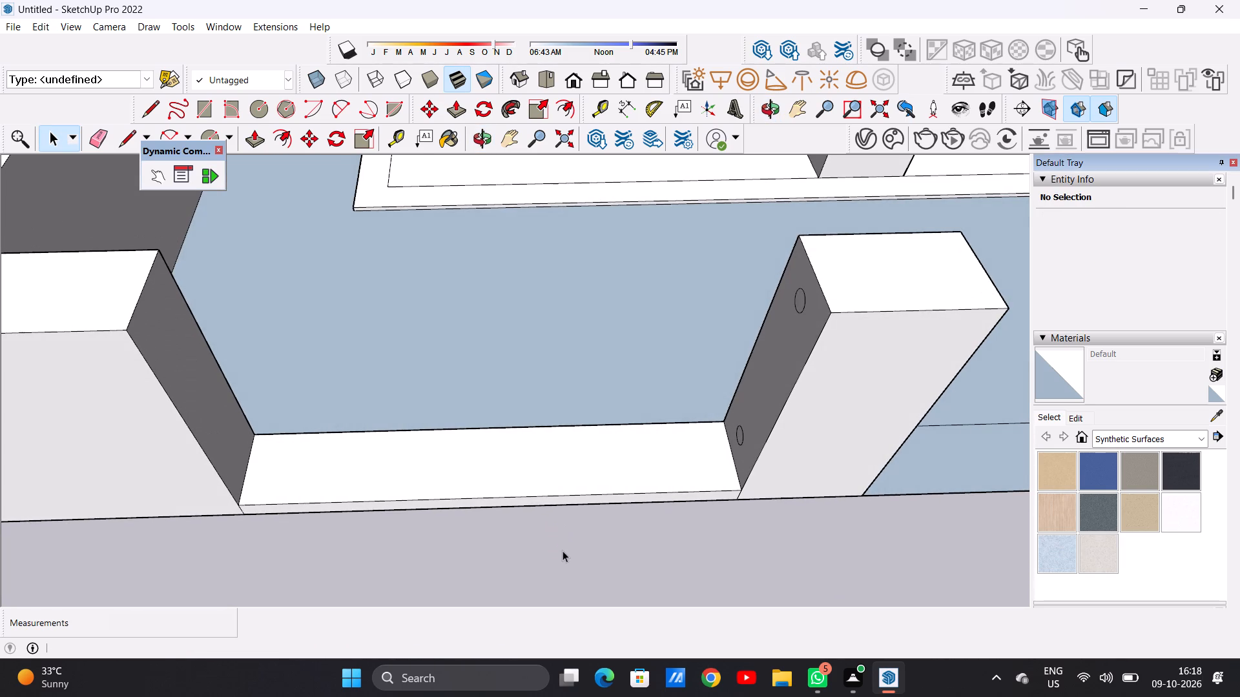
{"action": "middle_click_drag", "start_coordinate": [520, 498], "coordinate": [509, 543]}
{"action": "middle_click_drag", "start_coordinate": [518, 532], "coordinate": [541, 537]}
{"action": "middle_click_drag", "start_coordinate": [670, 457], "coordinate": [657, 481]}
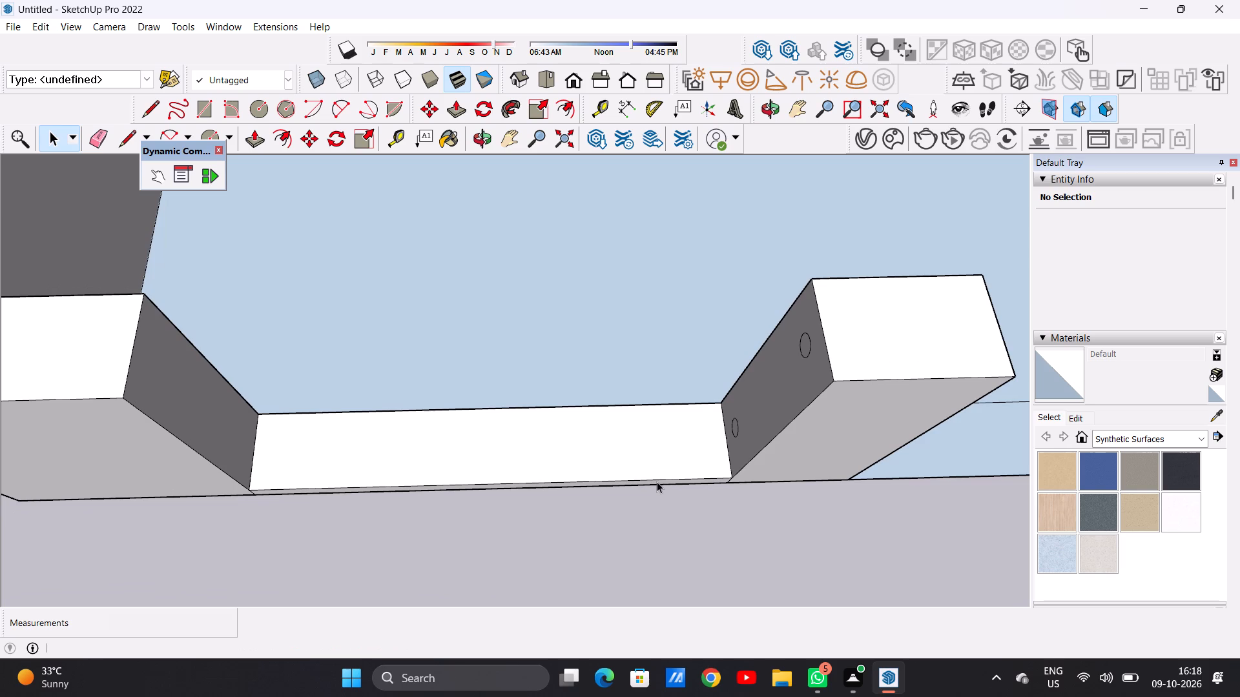
{"action": "key", "text": "c"}
{"action": "scroll", "coordinate": [708, 444], "scroll_direction": "up", "scroll_amount": 5}
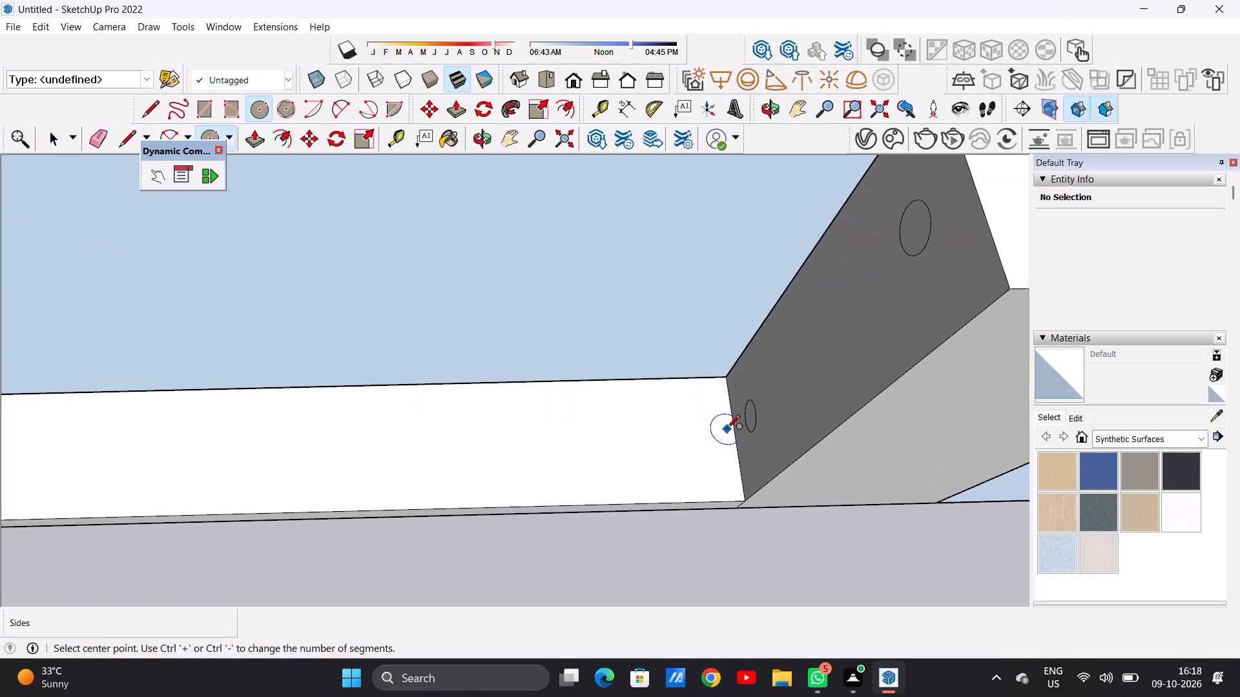
{"action": "scroll", "coordinate": [595, 444], "scroll_direction": "down", "scroll_amount": 4}
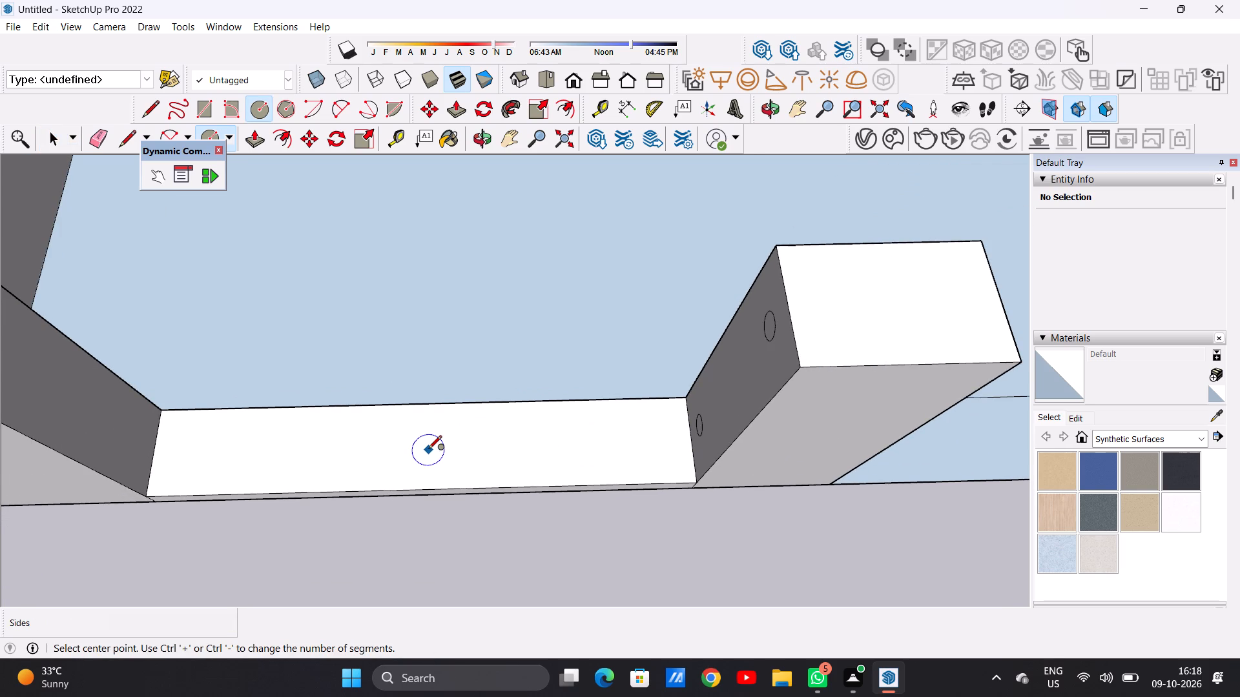
{"action": "left_click", "coordinate": [428, 450]}
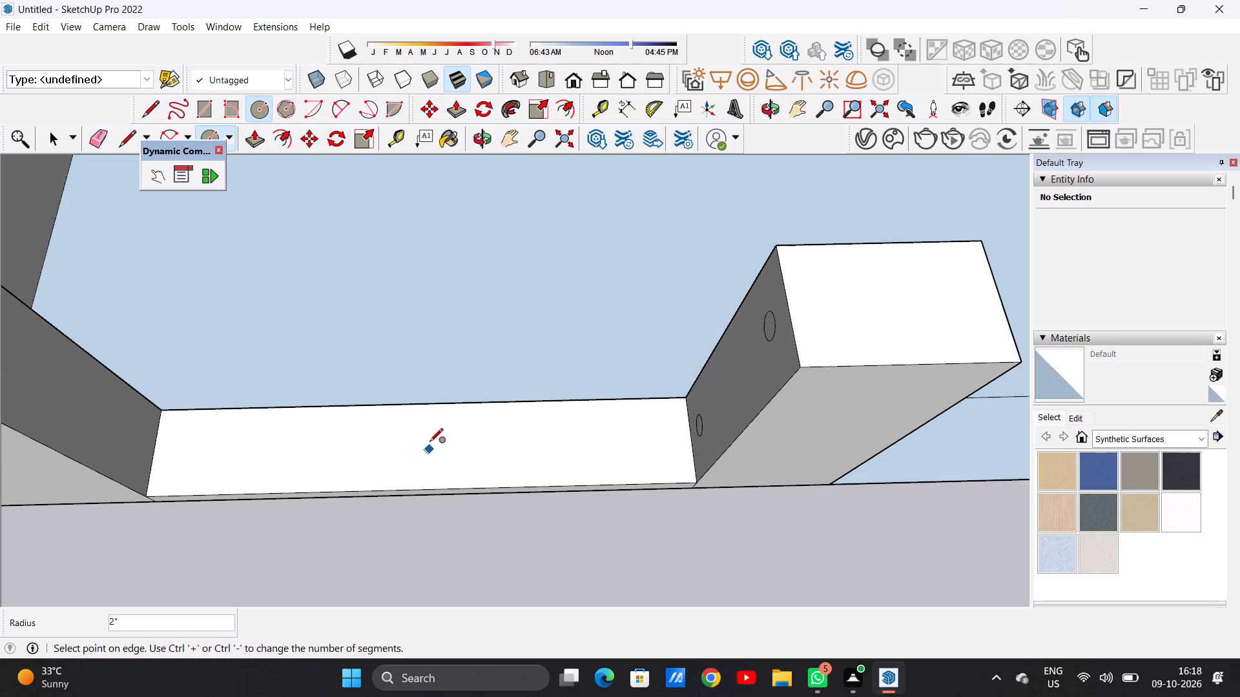
{"action": "scroll", "coordinate": [431, 442], "scroll_direction": "up", "scroll_amount": 8}
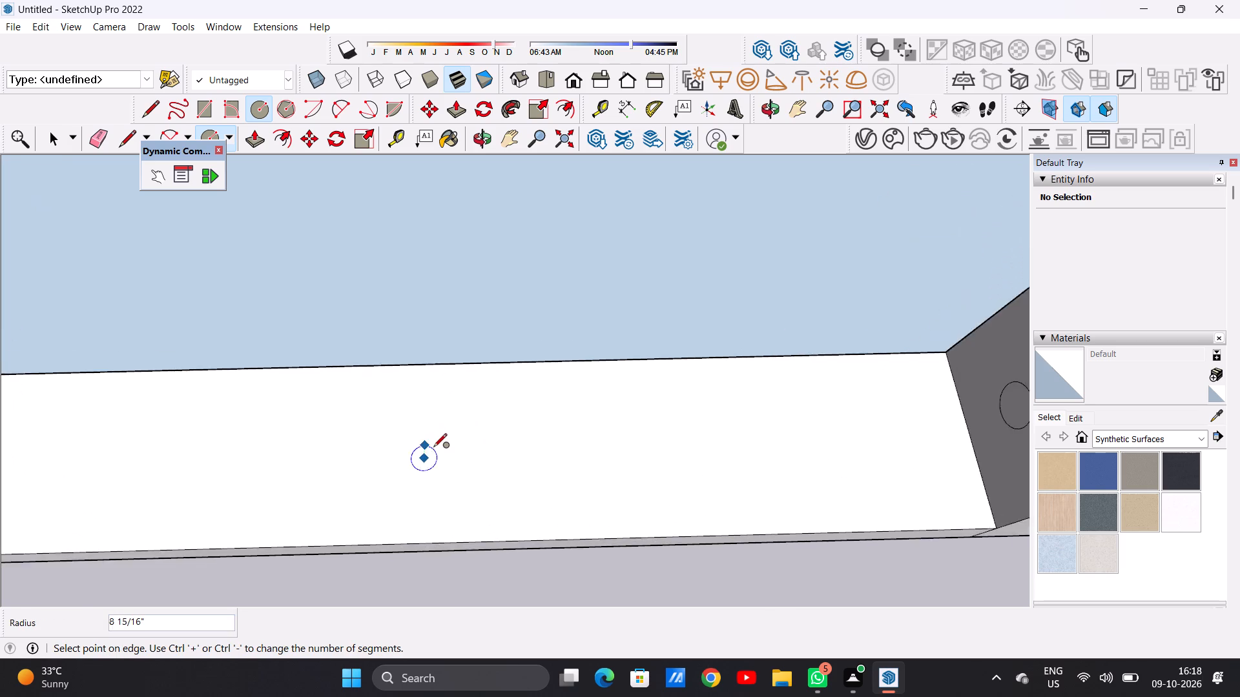
{"action": "scroll", "coordinate": [433, 448], "scroll_direction": "up", "scroll_amount": 2}
{"action": "left_click", "coordinate": [433, 448]}
{"action": "key", "text": "space"}
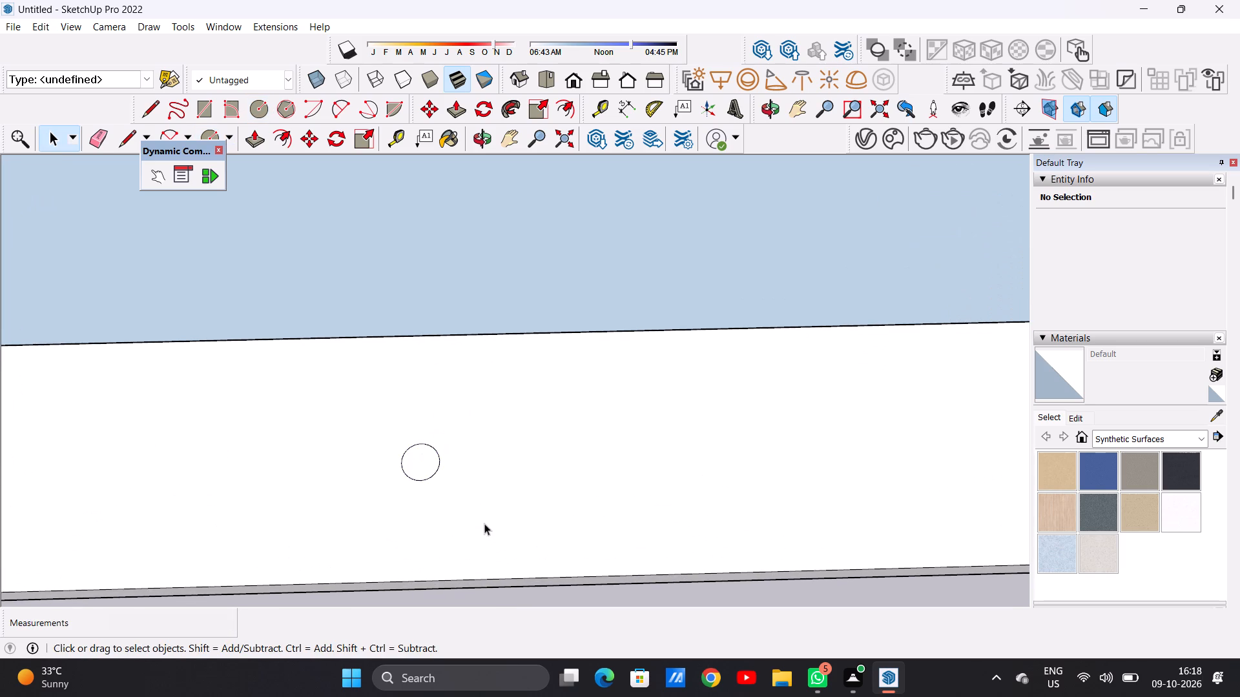
Push/Pull the lower circle on the pillar's side face about 42' 10" toward the front-left wall end as a round rail.
{"action": "scroll", "coordinate": [484, 523], "scroll_direction": "down", "scroll_amount": 14}
{"action": "scroll", "coordinate": [570, 514], "scroll_direction": "up", "scroll_amount": 4}
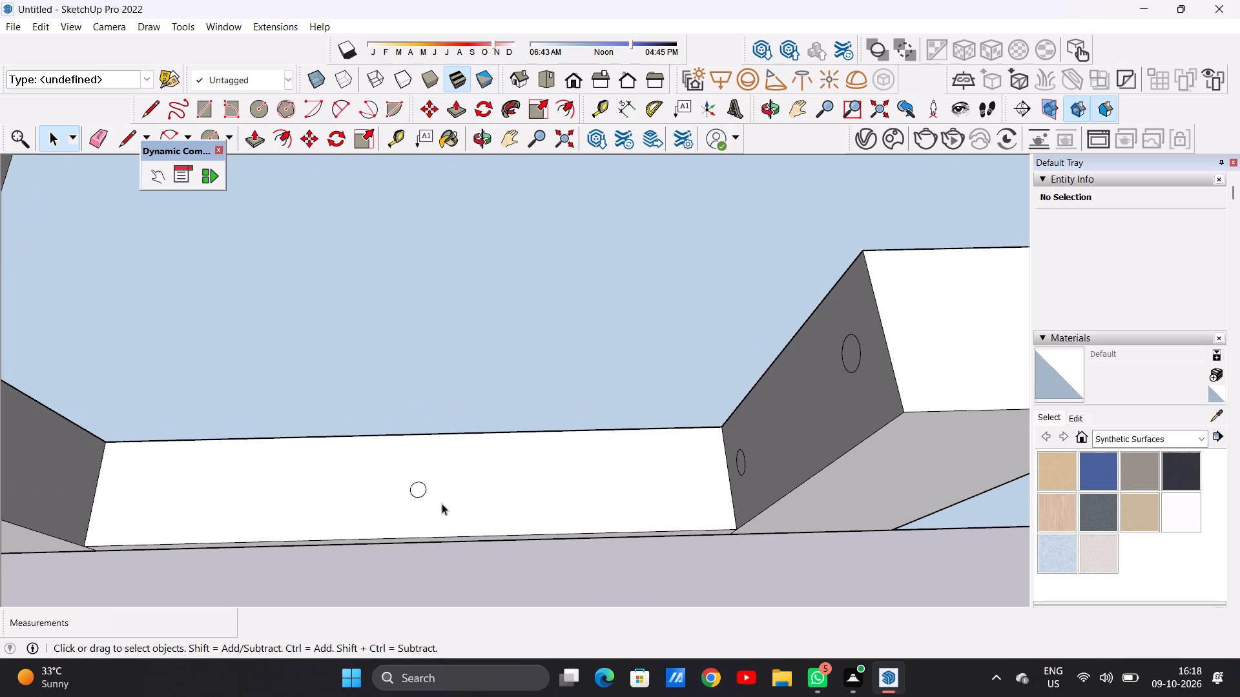
{"action": "scroll", "coordinate": [422, 498], "scroll_direction": "up", "scroll_amount": 12}
{"action": "scroll", "coordinate": [431, 512], "scroll_direction": "down", "scroll_amount": 16}
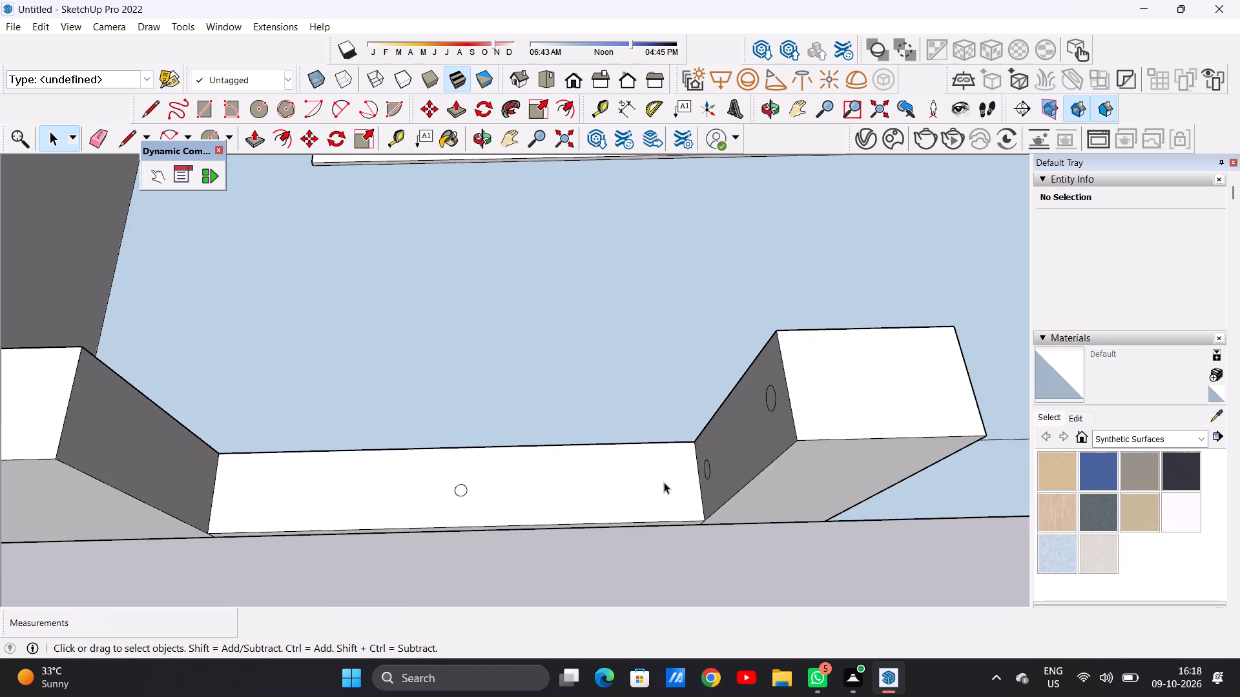
{"action": "scroll", "coordinate": [668, 481], "scroll_direction": "up", "scroll_amount": 6}
{"action": "key", "text": "p"}
{"action": "scroll", "coordinate": [736, 451], "scroll_direction": "up", "scroll_amount": 5}
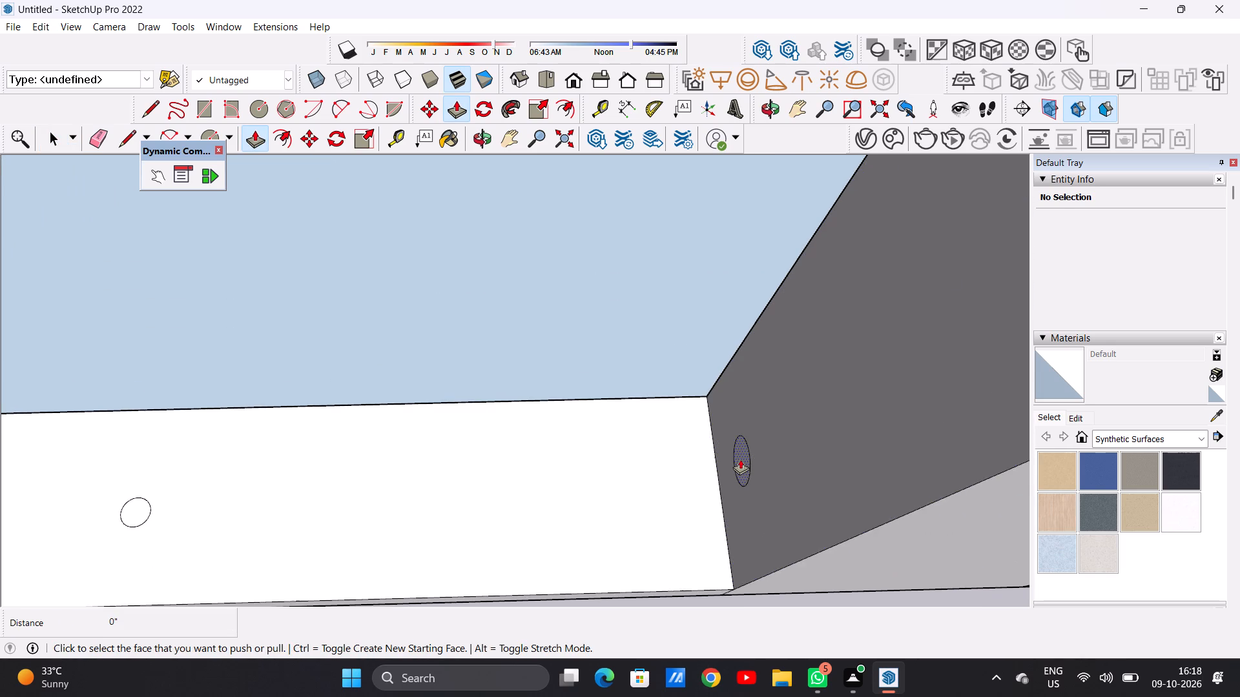
{"action": "left_click", "coordinate": [740, 459]}
{"action": "scroll", "coordinate": [575, 472], "scroll_direction": "down", "scroll_amount": 9}
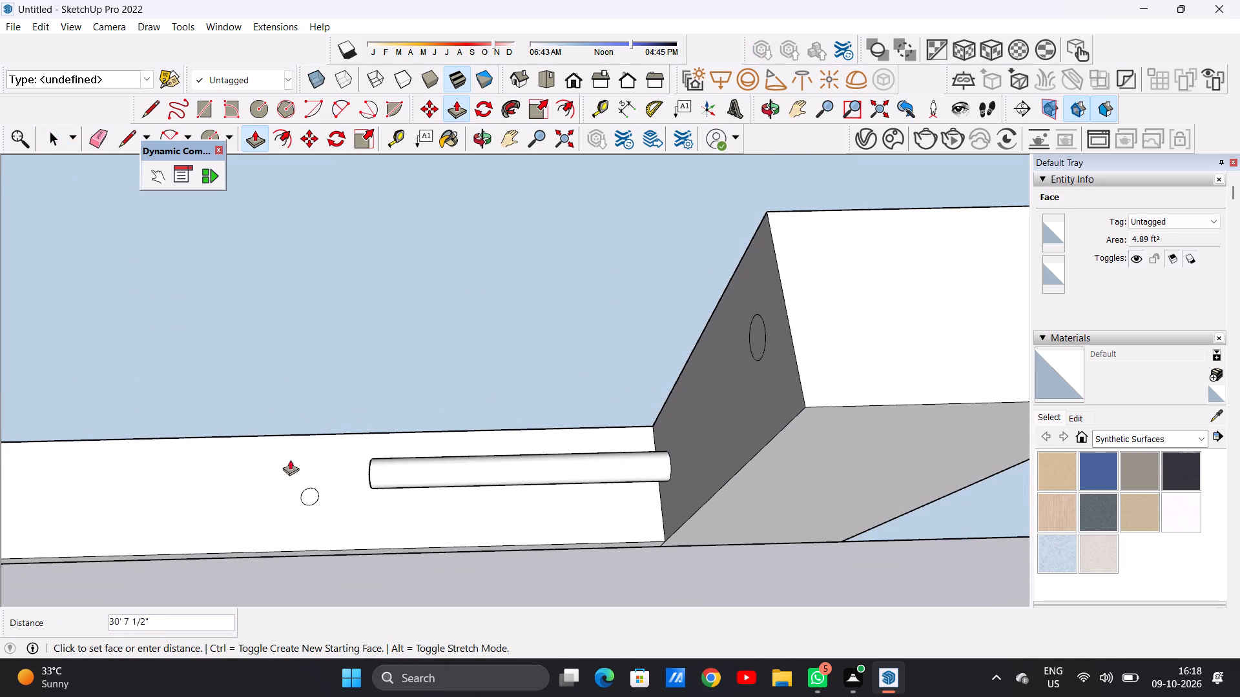
{"action": "left_click", "coordinate": [169, 460]}
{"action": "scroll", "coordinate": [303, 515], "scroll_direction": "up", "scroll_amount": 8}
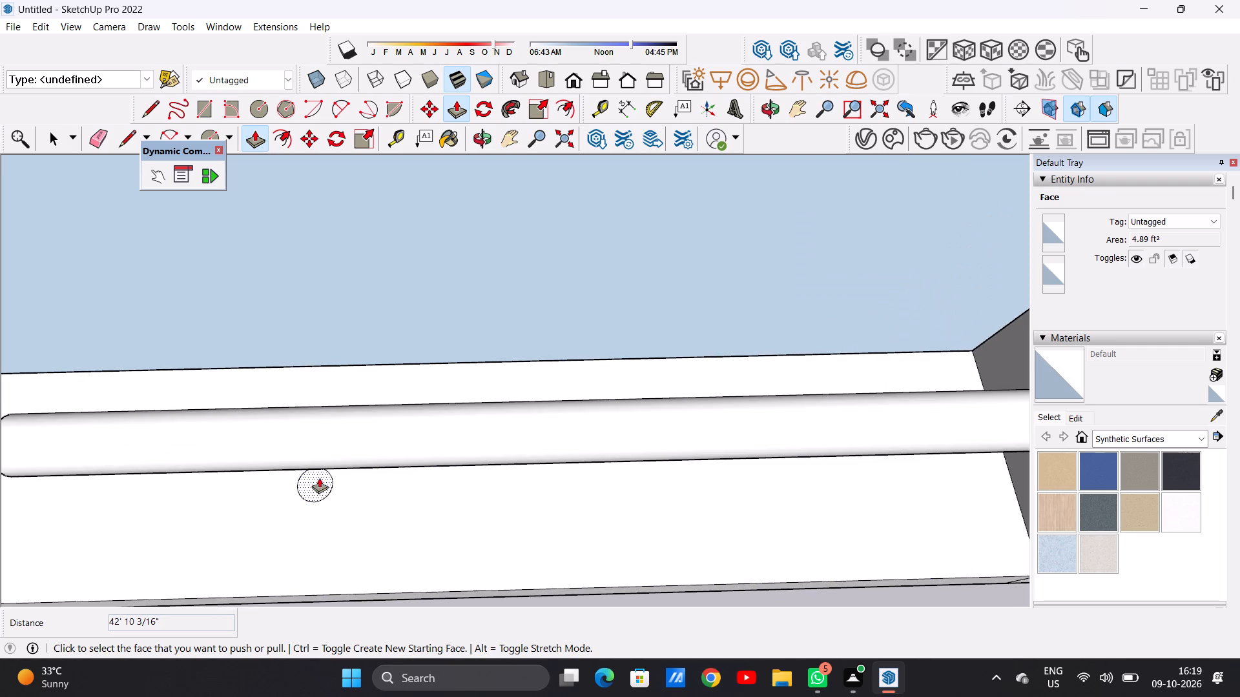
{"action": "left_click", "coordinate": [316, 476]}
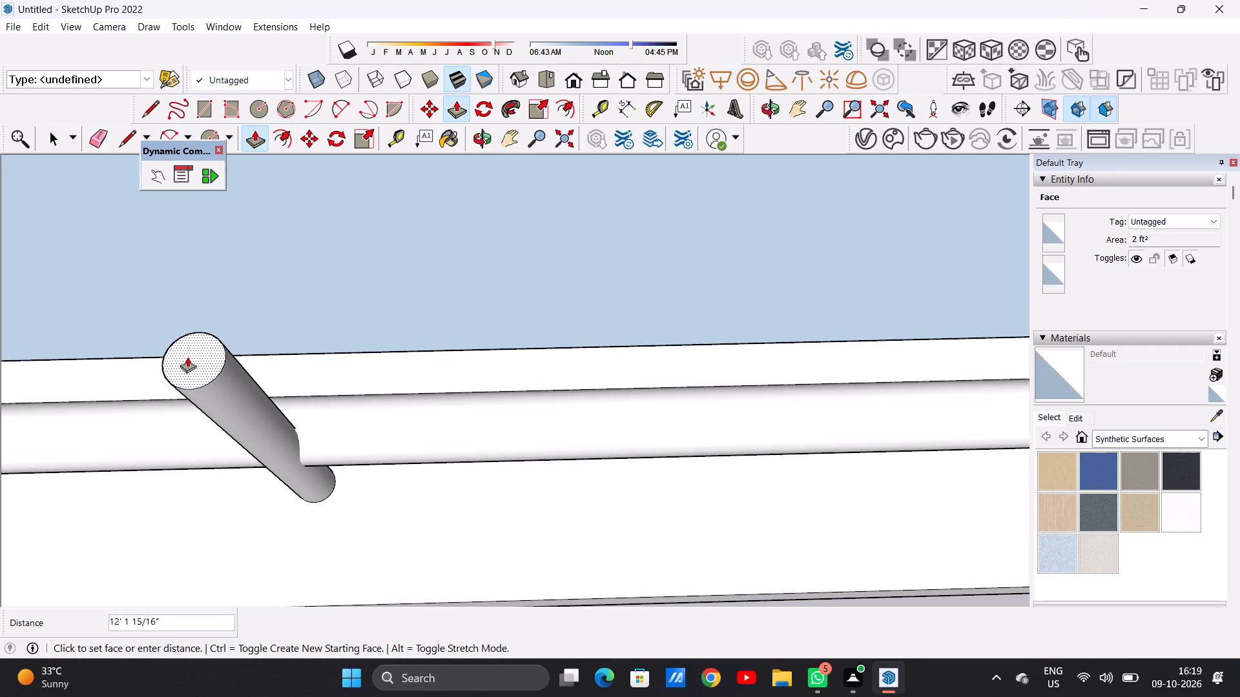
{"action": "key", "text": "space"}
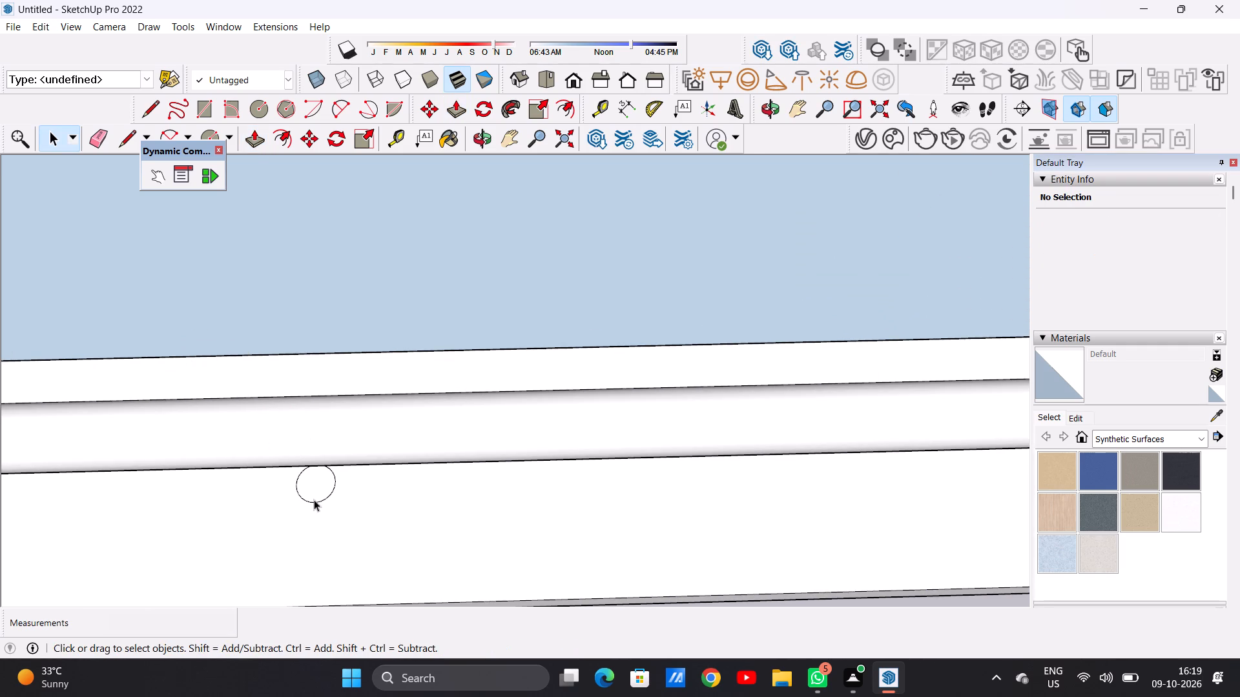
Move the small circle on the base wall's top about 7" inward so it sits partly beneath the round rail.
{"action": "scroll", "coordinate": [314, 498], "scroll_direction": "up", "scroll_amount": 4}
{"action": "double_click", "coordinate": [312, 492]}
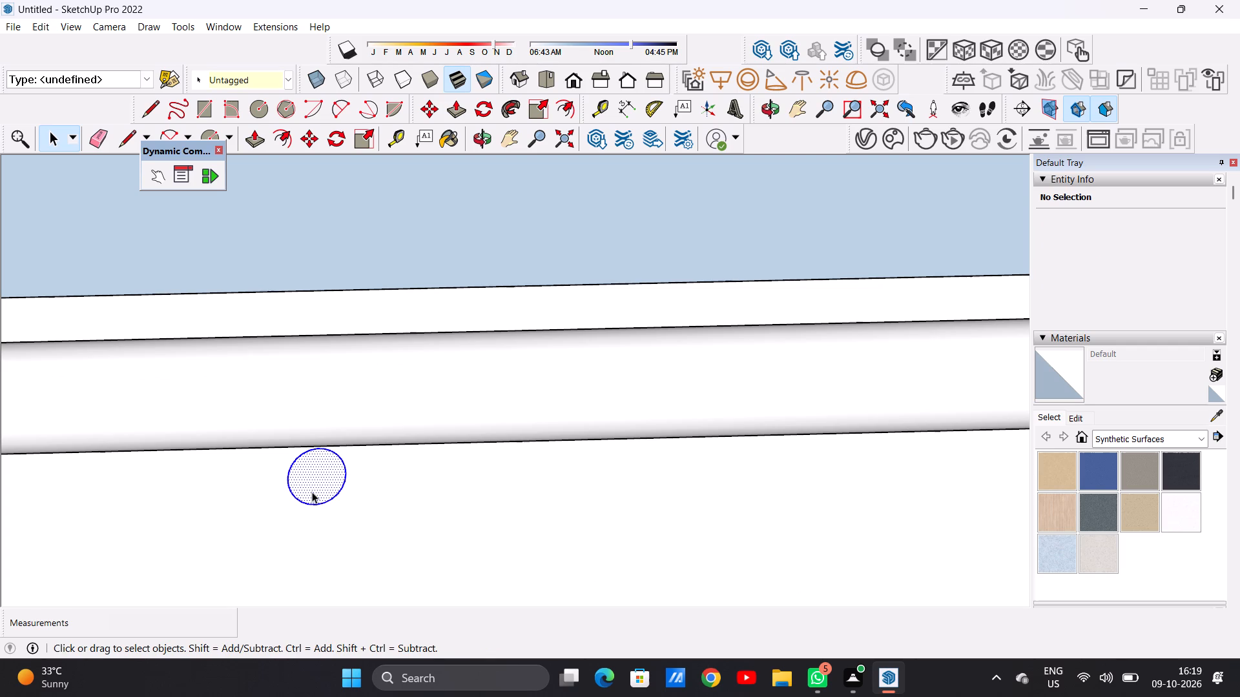
{"action": "key", "text": "m"}
{"action": "left_click", "coordinate": [322, 505]}
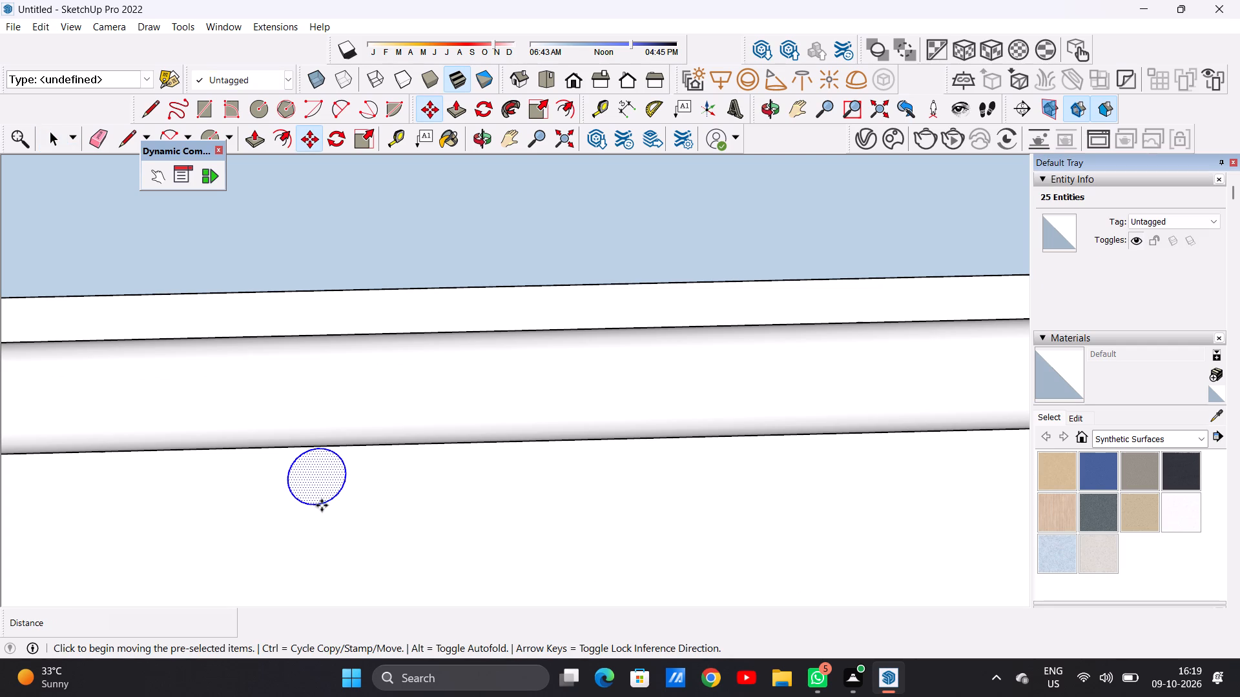
{"action": "left_click", "coordinate": [326, 483]}
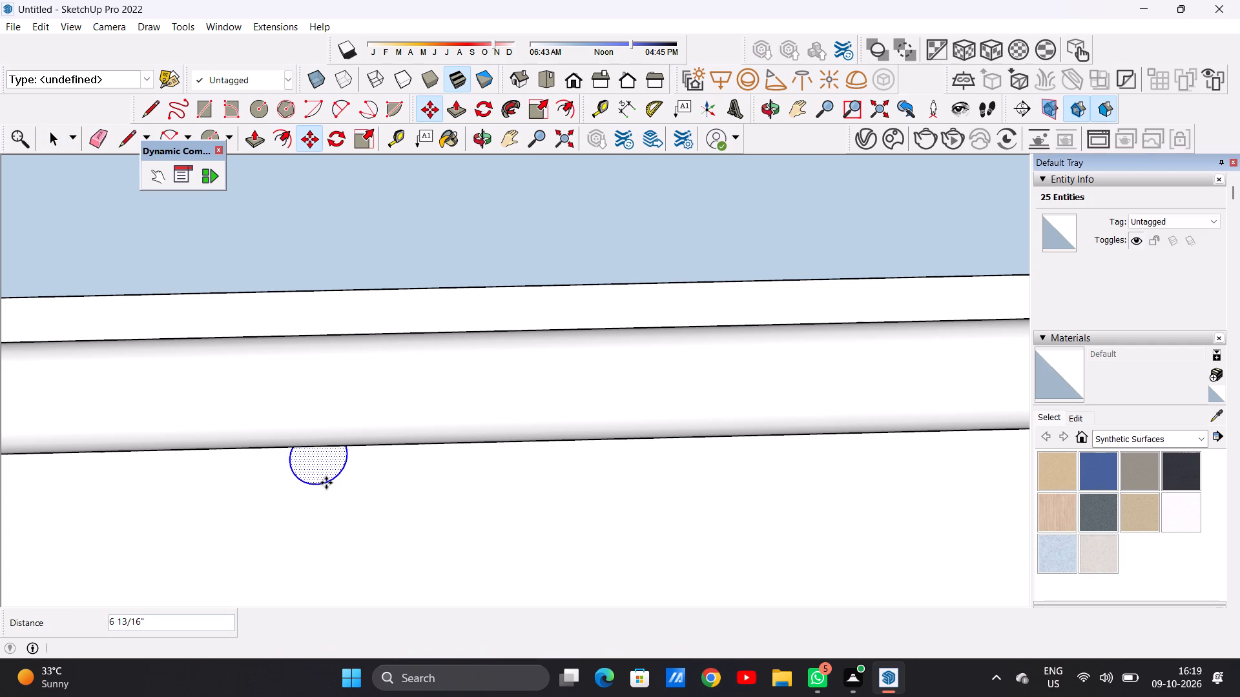
{"action": "key", "text": "space"}
{"action": "scroll", "coordinate": [485, 410], "scroll_direction": "down", "scroll_amount": 6}
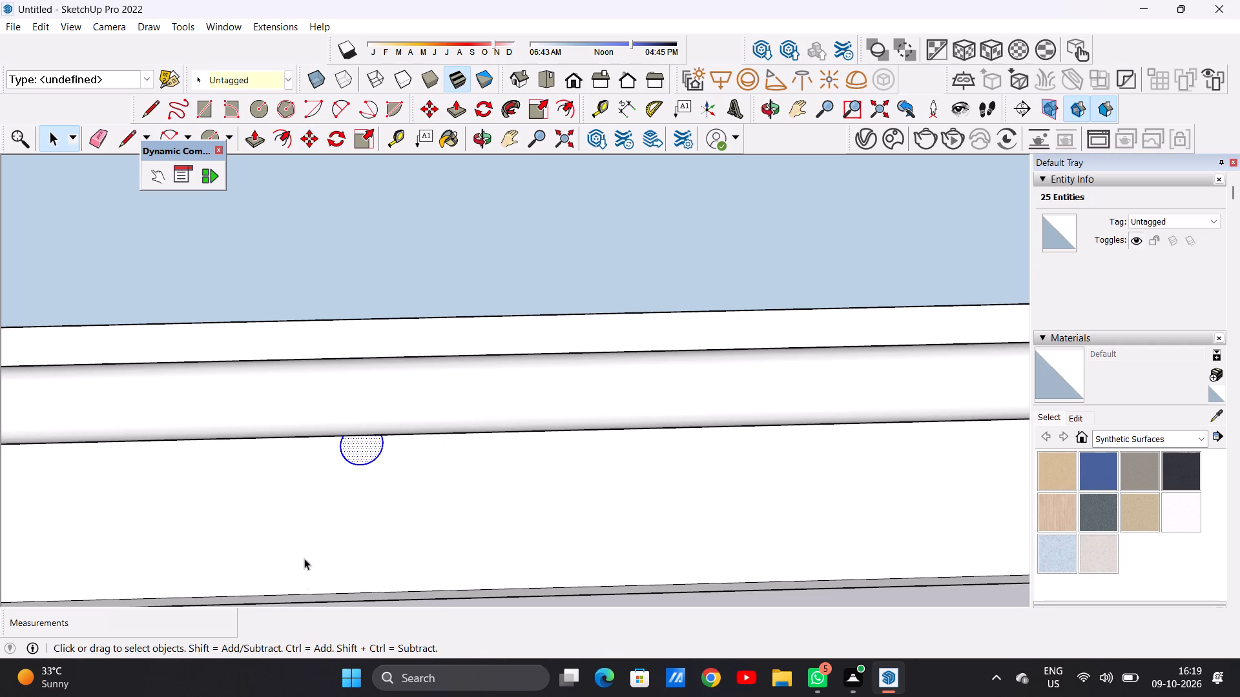
{"action": "left_click", "coordinate": [316, 599]}
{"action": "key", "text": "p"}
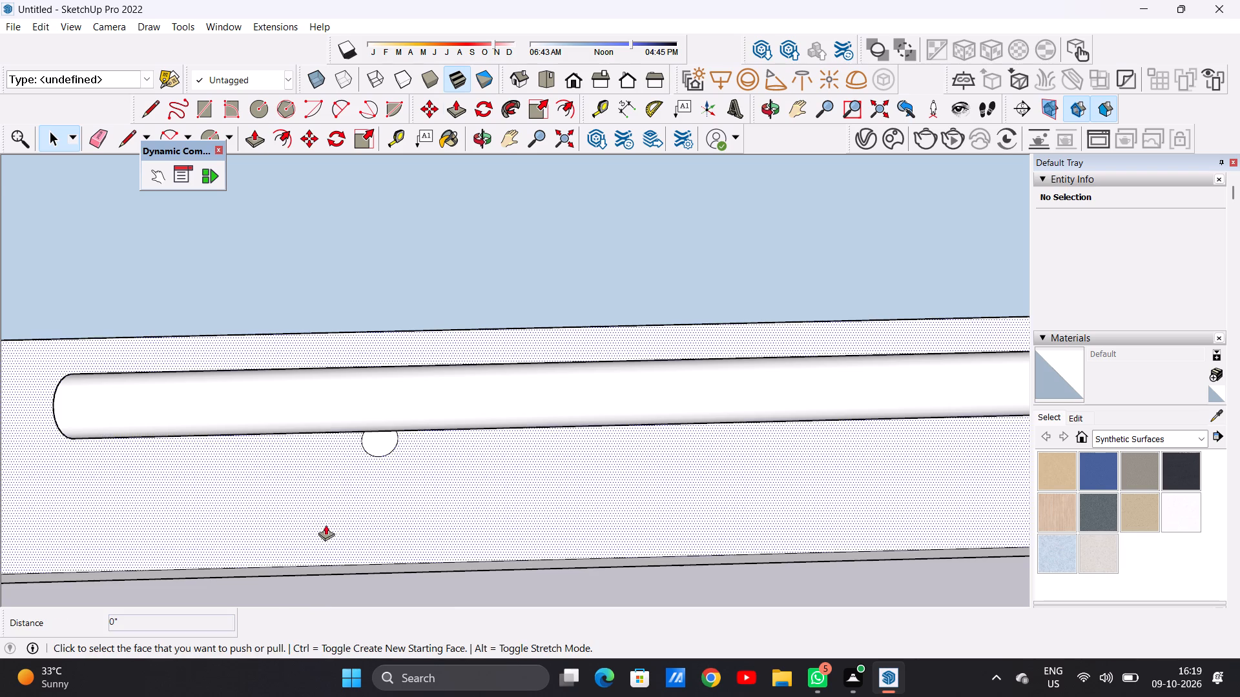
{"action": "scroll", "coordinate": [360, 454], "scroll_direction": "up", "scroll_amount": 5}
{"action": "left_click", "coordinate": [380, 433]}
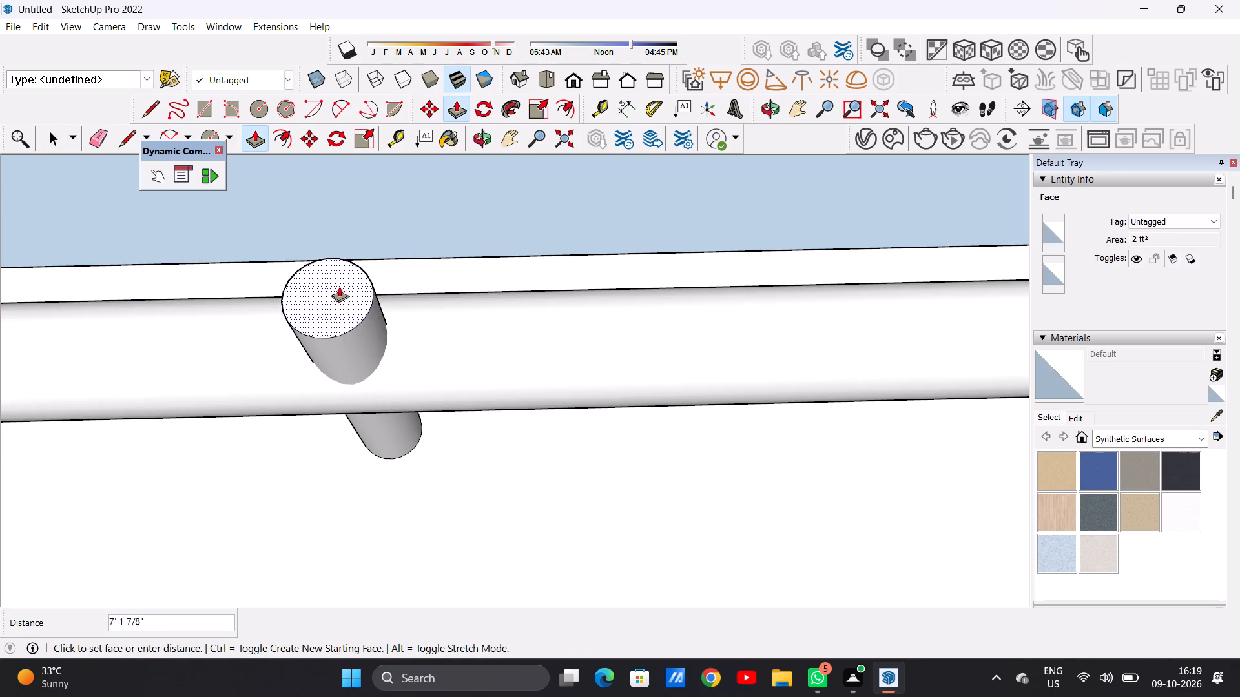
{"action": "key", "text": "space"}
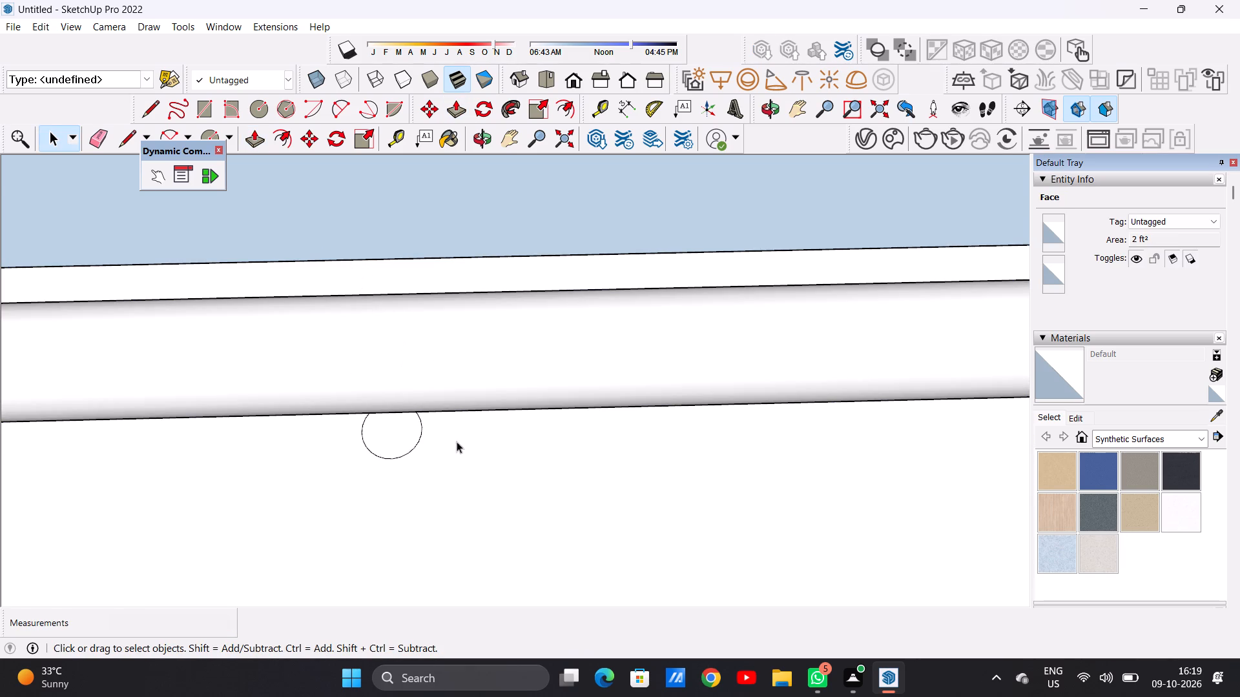
Copy the small circle on the base wall's top about 27' 1" along the wall toward the pillar.
{"action": "scroll", "coordinate": [466, 687], "scroll_direction": "down", "scroll_amount": 20}
{"action": "scroll", "coordinate": [466, 687], "scroll_direction": "down", "scroll_amount": 7}
{"action": "scroll", "coordinate": [470, 543], "scroll_direction": "up", "scroll_amount": 6}
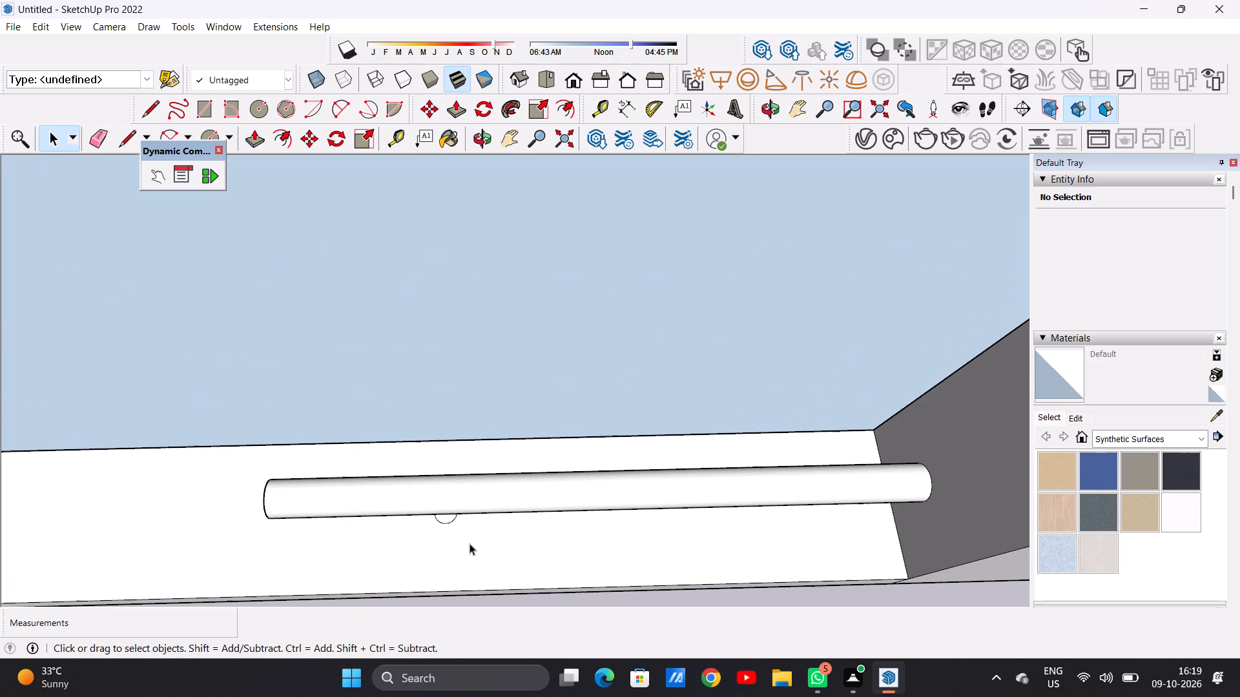
{"action": "scroll", "coordinate": [457, 534], "scroll_direction": "up", "scroll_amount": 6}
{"action": "middle_click_drag", "start_coordinate": [379, 517], "coordinate": [434, 437]}
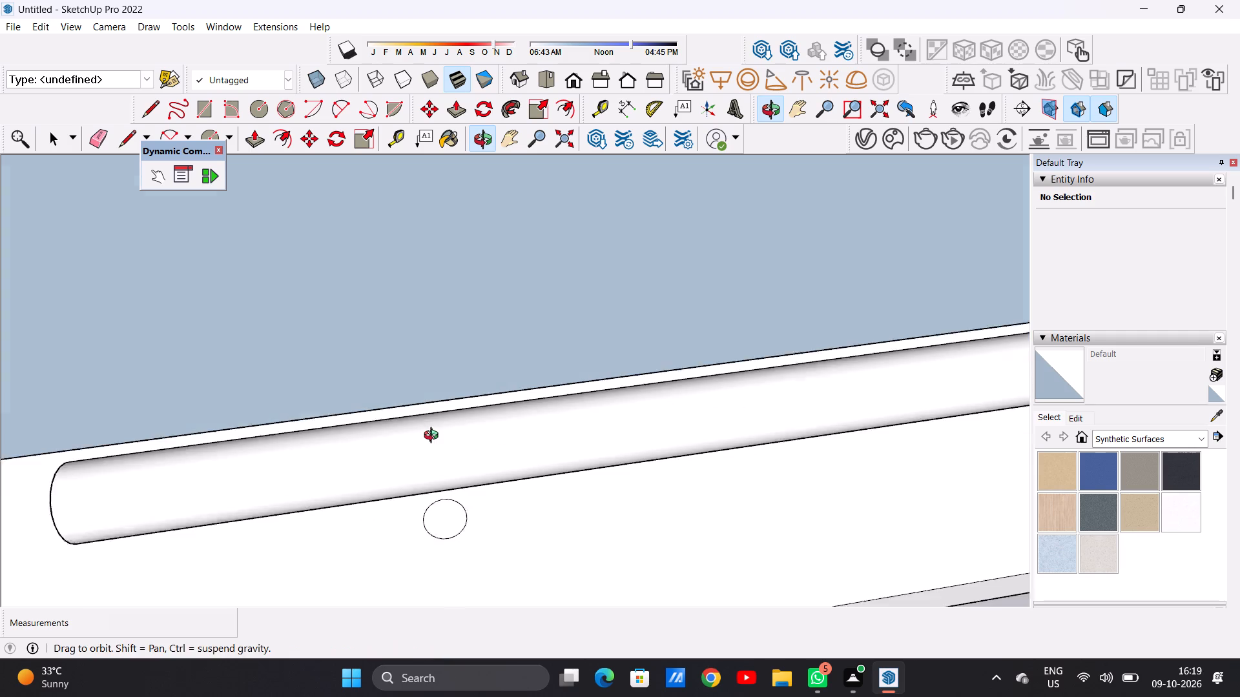
{"action": "middle_click_drag", "start_coordinate": [434, 437], "coordinate": [439, 436]}
{"action": "scroll", "coordinate": [433, 447], "scroll_direction": "down", "scroll_amount": 15}
{"action": "middle_click_drag", "start_coordinate": [442, 570], "coordinate": [424, 518]}
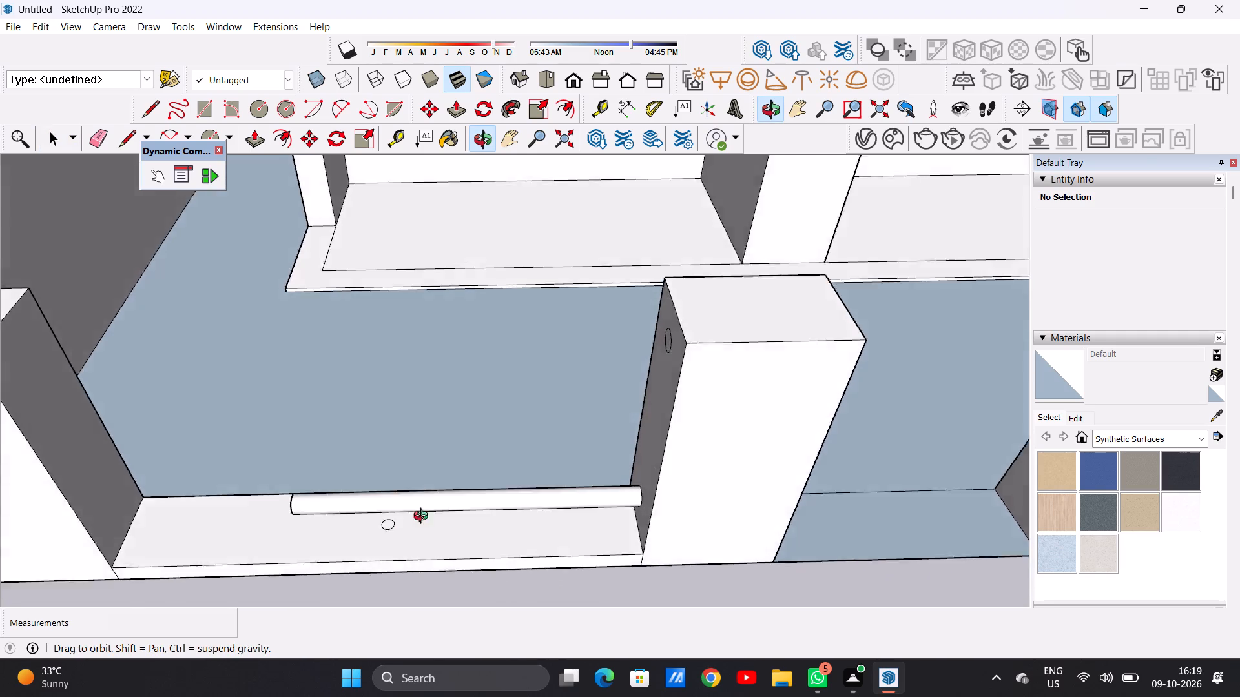
{"action": "middle_click_drag", "start_coordinate": [424, 518], "coordinate": [607, 471]}
{"action": "scroll", "coordinate": [524, 545], "scroll_direction": "up", "scroll_amount": 7}
{"action": "scroll", "coordinate": [481, 523], "scroll_direction": "down", "scroll_amount": 13}
{"action": "middle_click_drag", "start_coordinate": [504, 539], "coordinate": [373, 540]}
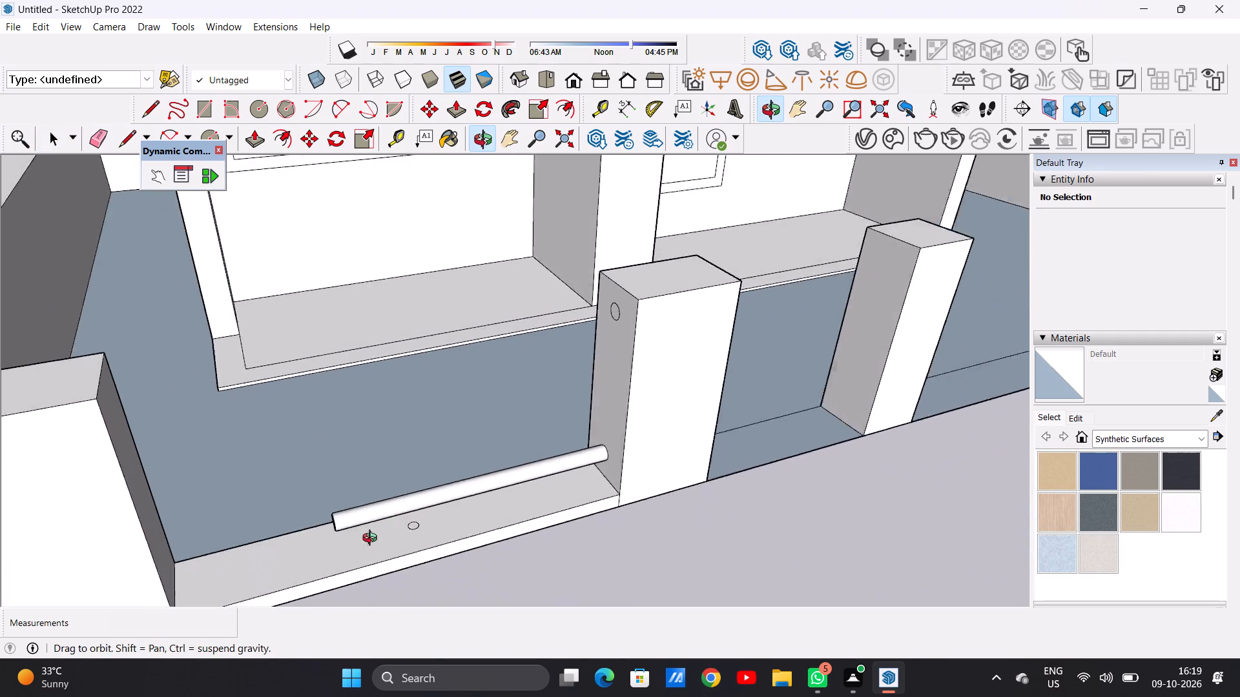
{"action": "middle_click_drag", "start_coordinate": [373, 540], "coordinate": [313, 527]}
{"action": "scroll", "coordinate": [358, 504], "scroll_direction": "up", "scroll_amount": 4}
{"action": "middle_click_drag", "start_coordinate": [435, 506], "coordinate": [412, 592]}
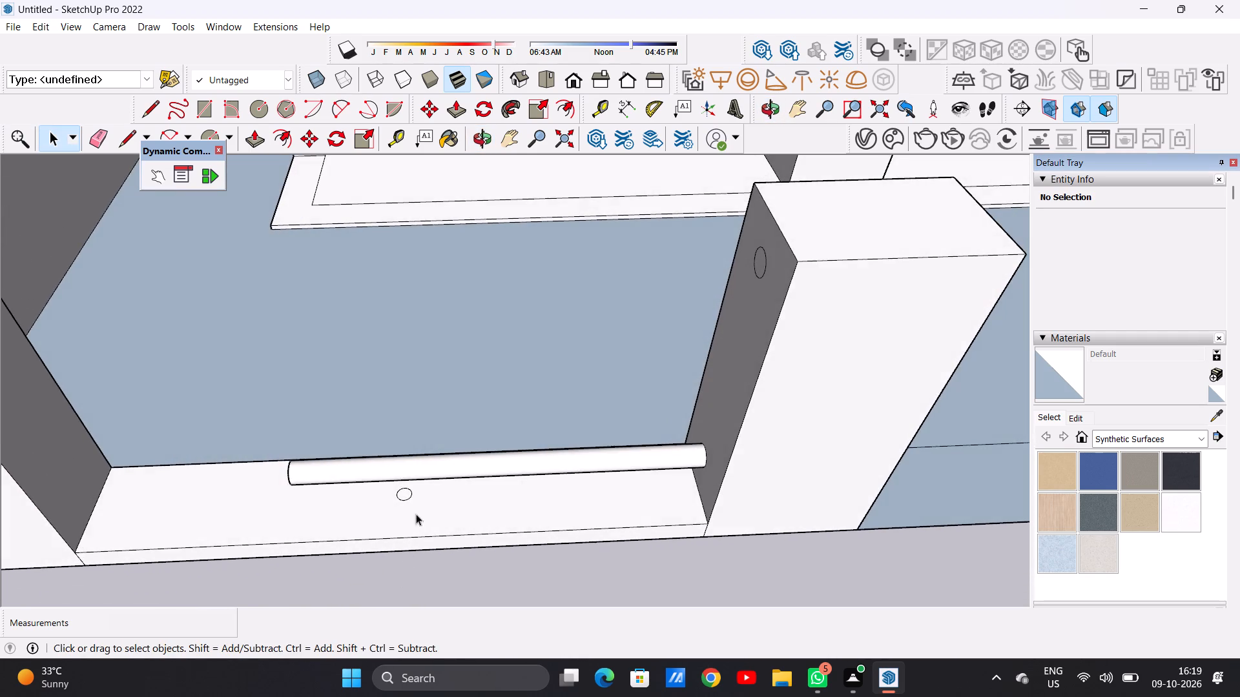
{"action": "scroll", "coordinate": [423, 503], "scroll_direction": "up", "scroll_amount": 10}
{"action": "double_click", "coordinate": [378, 485]}
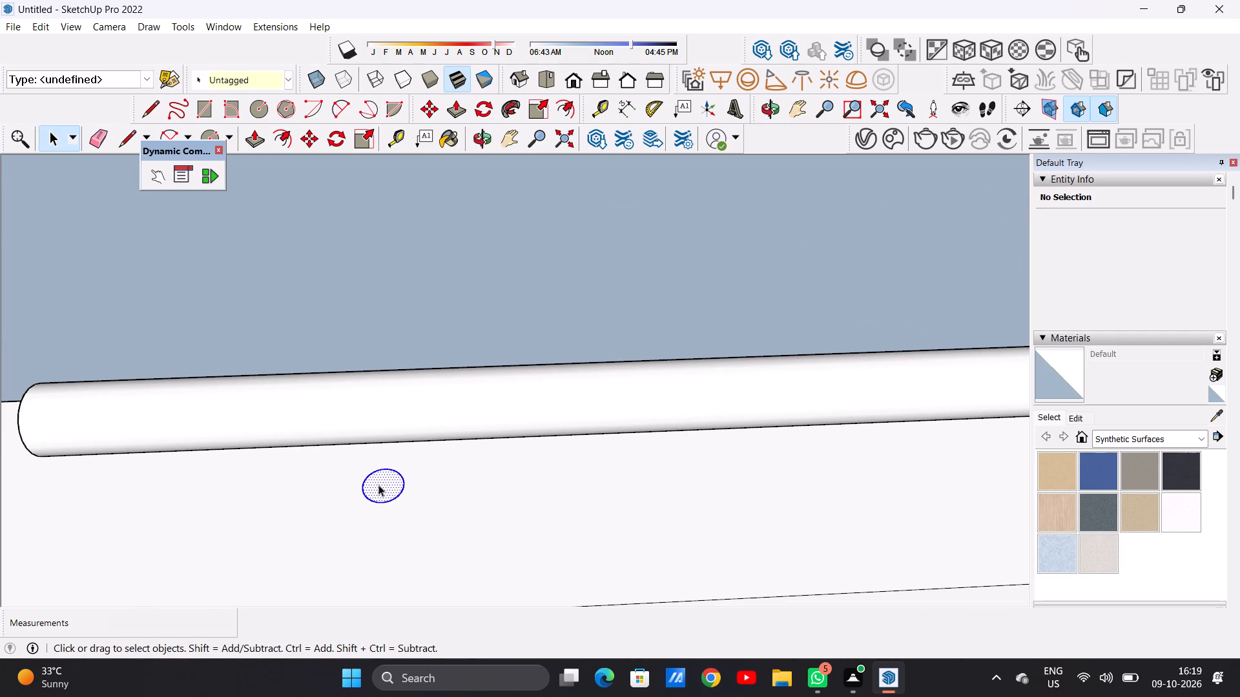
{"action": "key", "text": "m"}
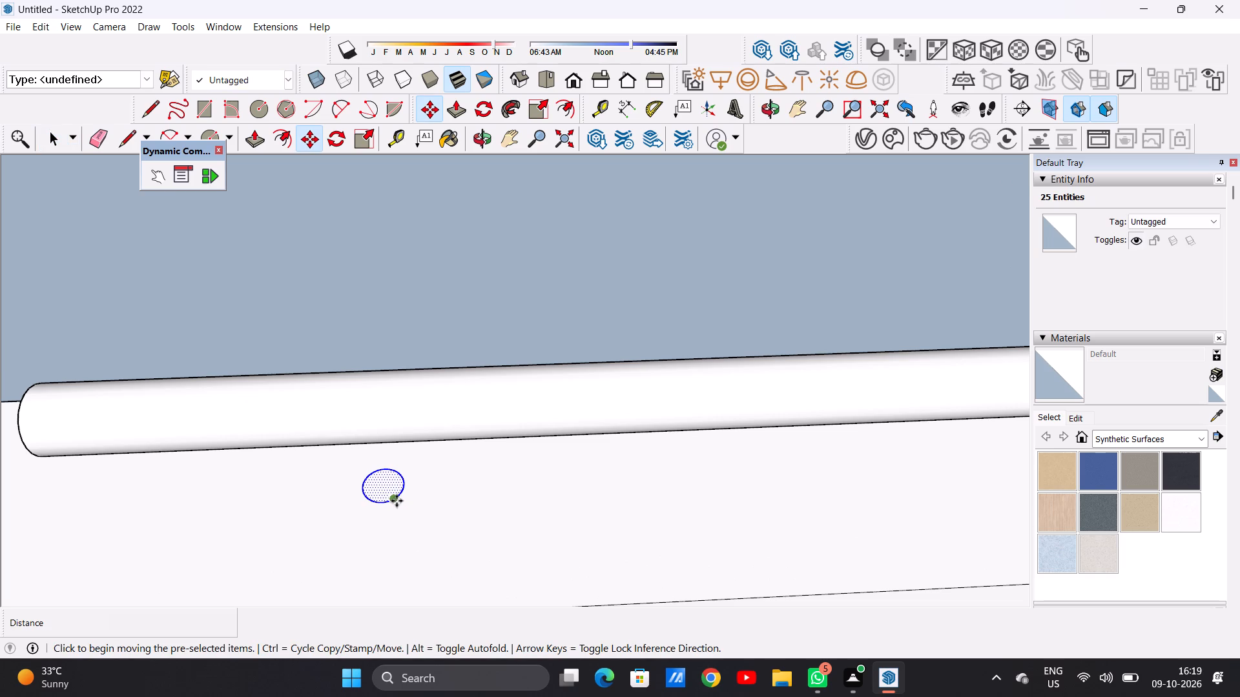
{"action": "left_click", "coordinate": [397, 501]}
{"action": "scroll", "coordinate": [489, 502], "scroll_direction": "down", "scroll_amount": 9}
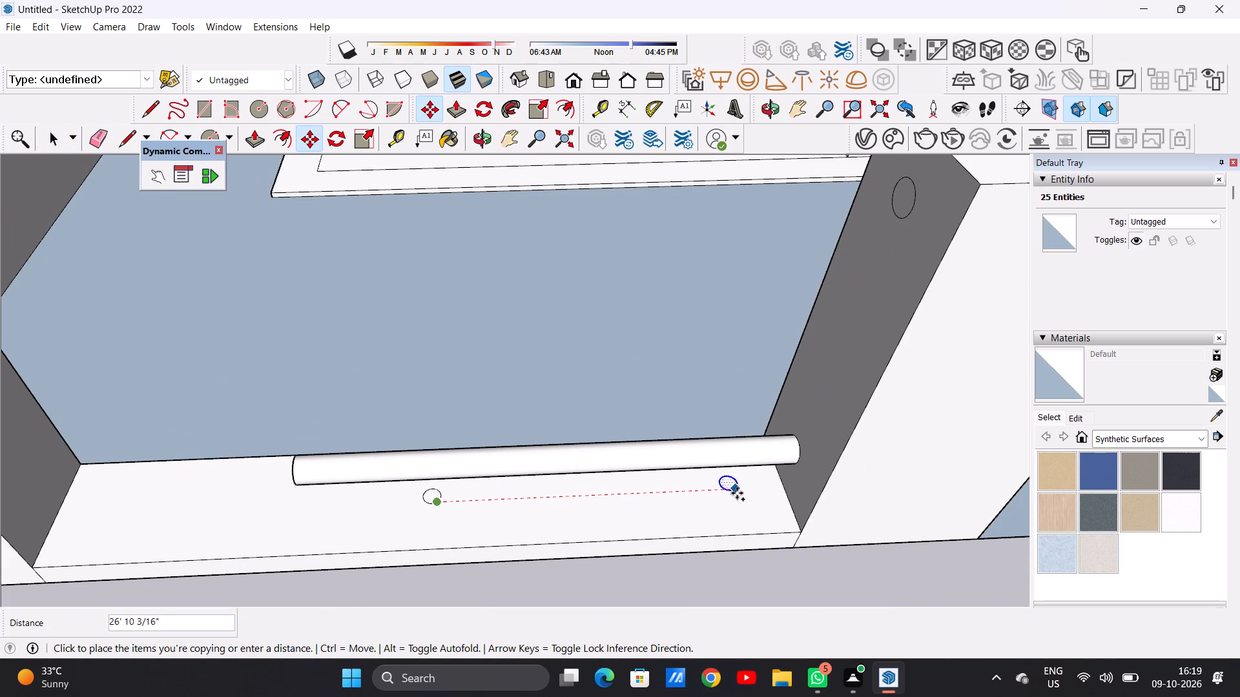
{"action": "left_click", "coordinate": [738, 493]}
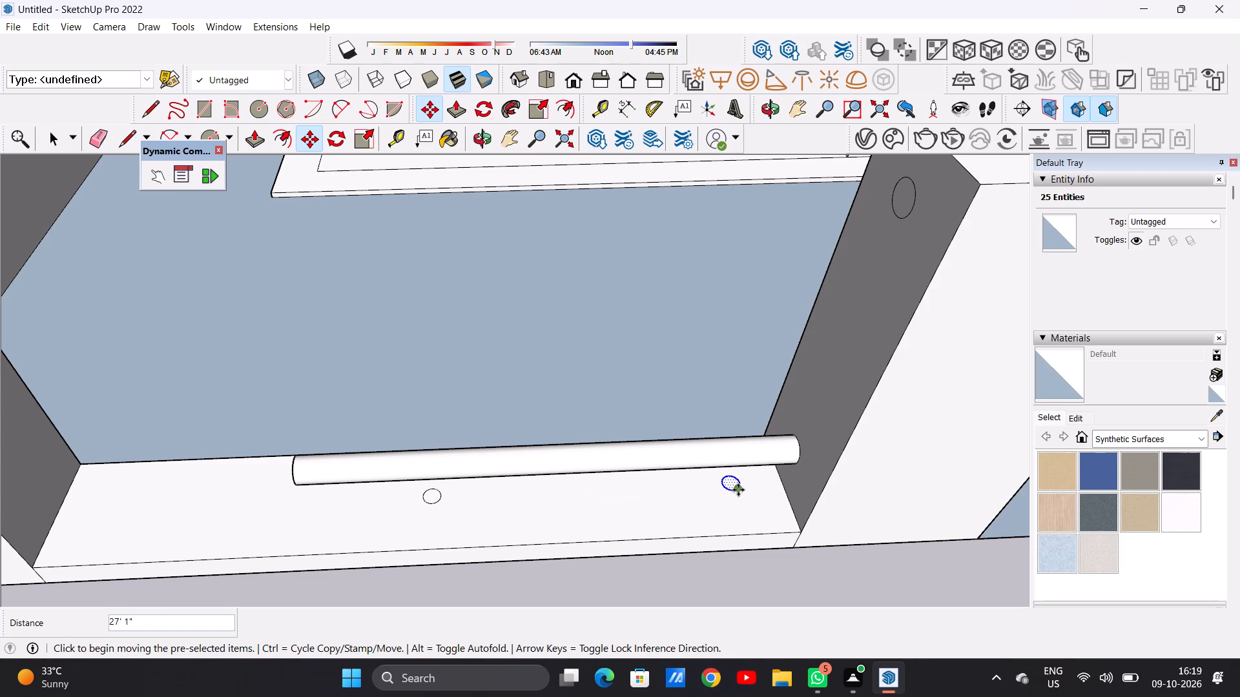
Place four more copies of the circle, about 5' 3" apart, between the original circle and the copy near the pillar.
{"action": "left_click", "coordinate": [738, 490]}
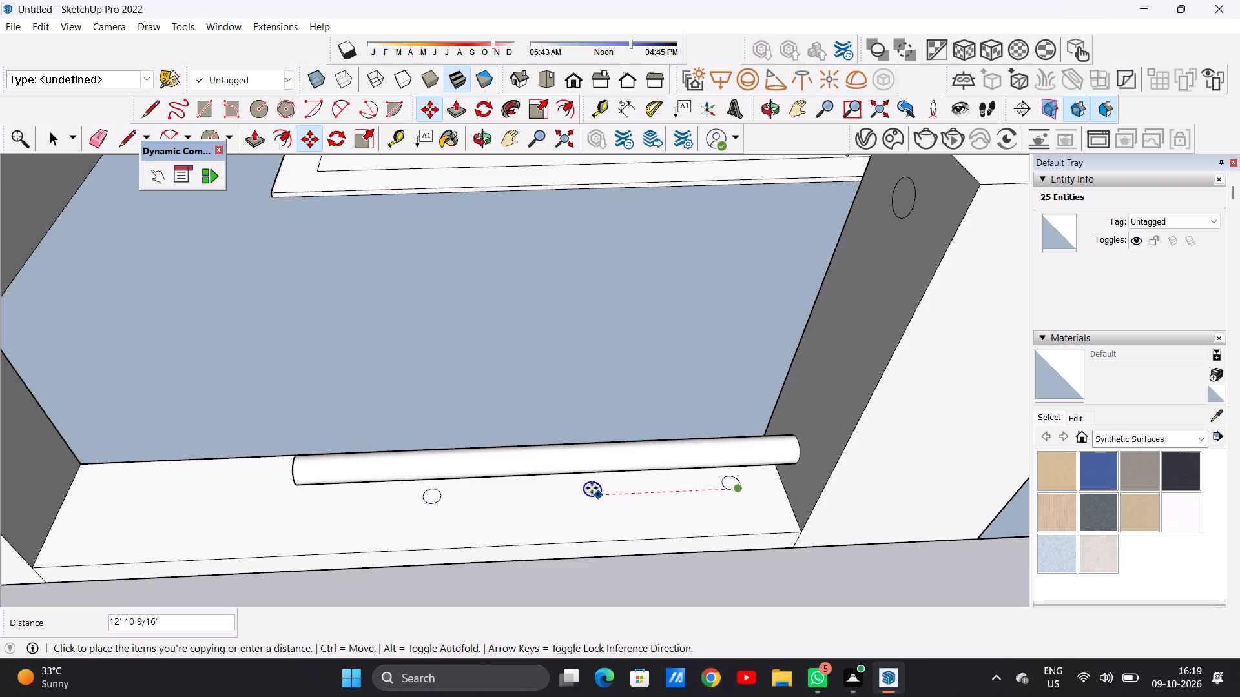
{"action": "left_click", "coordinate": [496, 498]}
{"action": "left_click", "coordinate": [496, 498]}
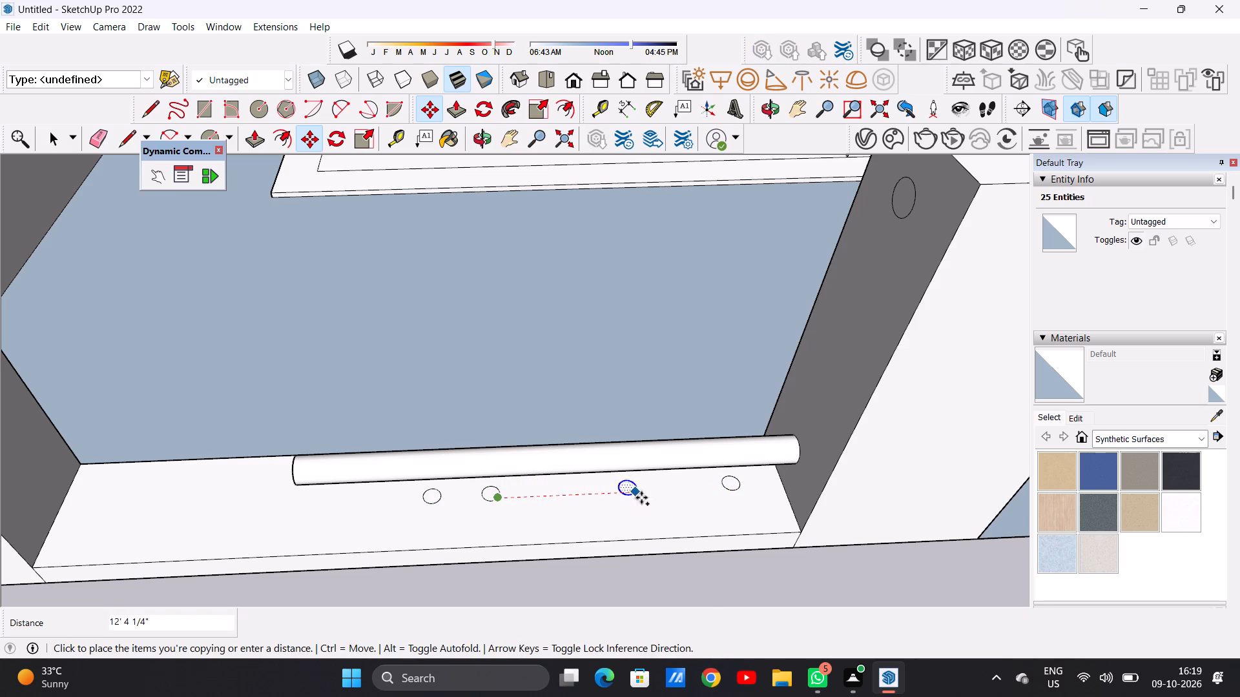
{"action": "left_click", "coordinate": [678, 498]}
{"action": "left_click", "coordinate": [678, 498]}
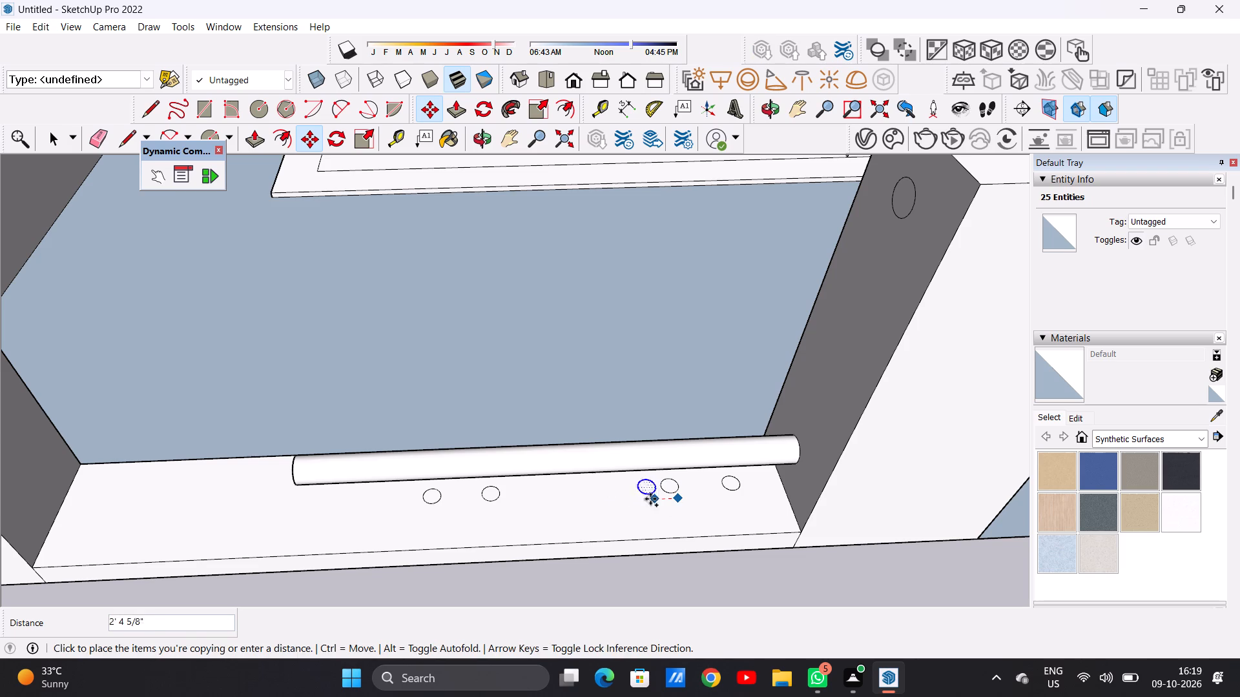
{"action": "left_click", "coordinate": [557, 497]}
{"action": "left_click", "coordinate": [557, 497]}
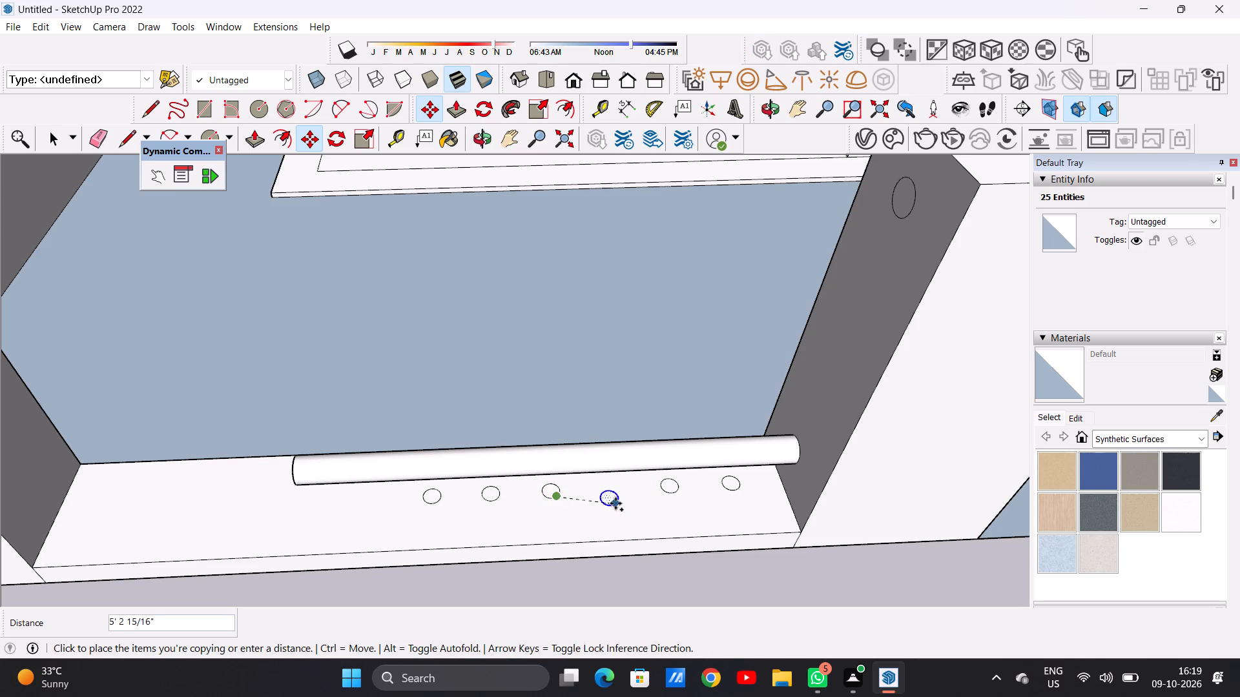
{"action": "left_click", "coordinate": [616, 501]}
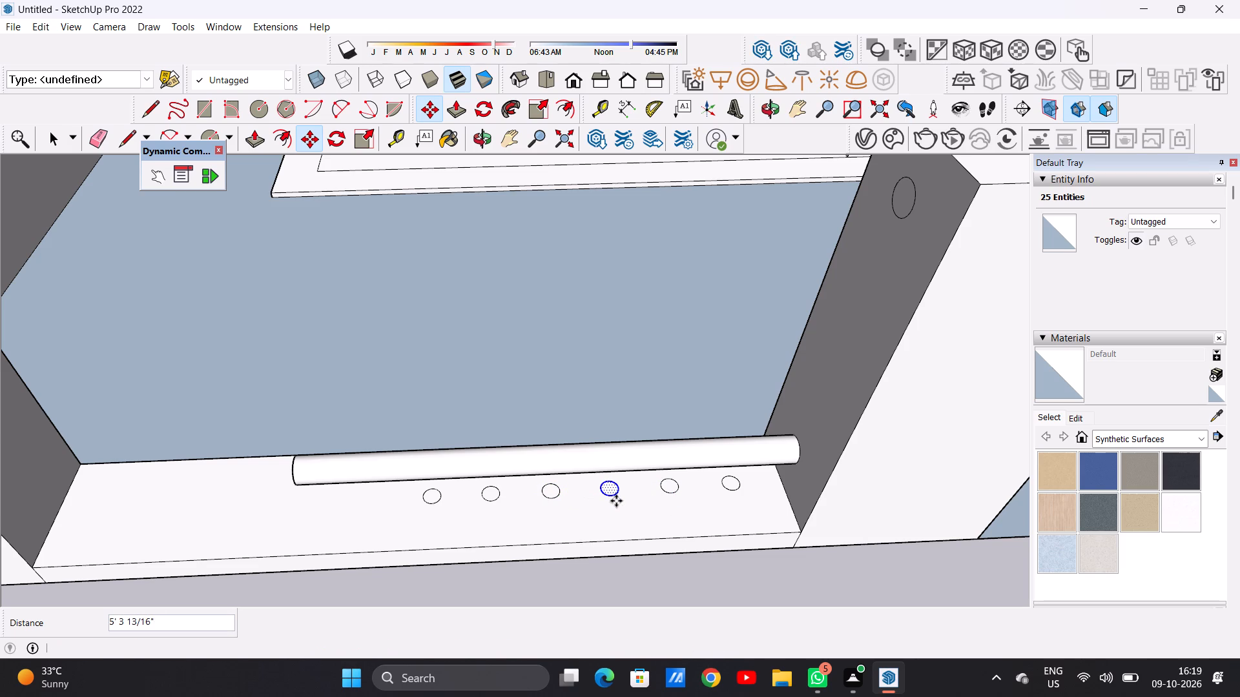
Place six more circle copies about 5' apart along the base wall, from the original circle to the front-left wall end.
{"action": "left_click", "coordinate": [616, 501]}
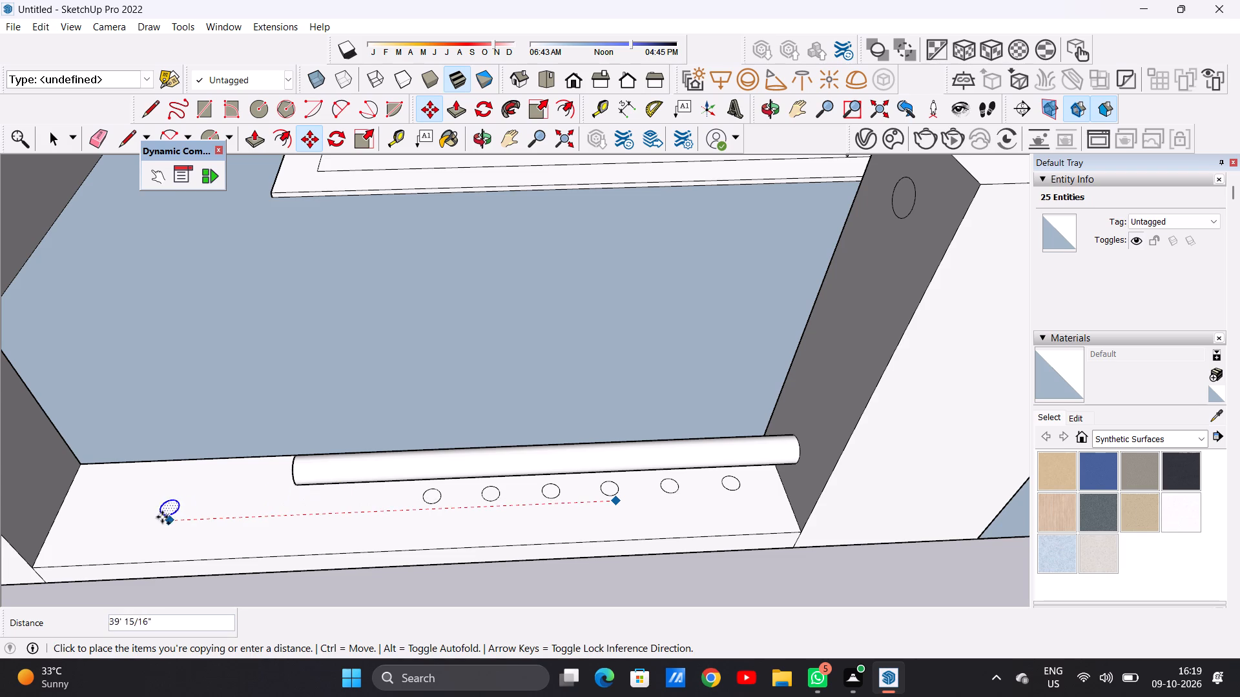
{"action": "left_click", "coordinate": [88, 523]}
{"action": "left_click", "coordinate": [88, 523]}
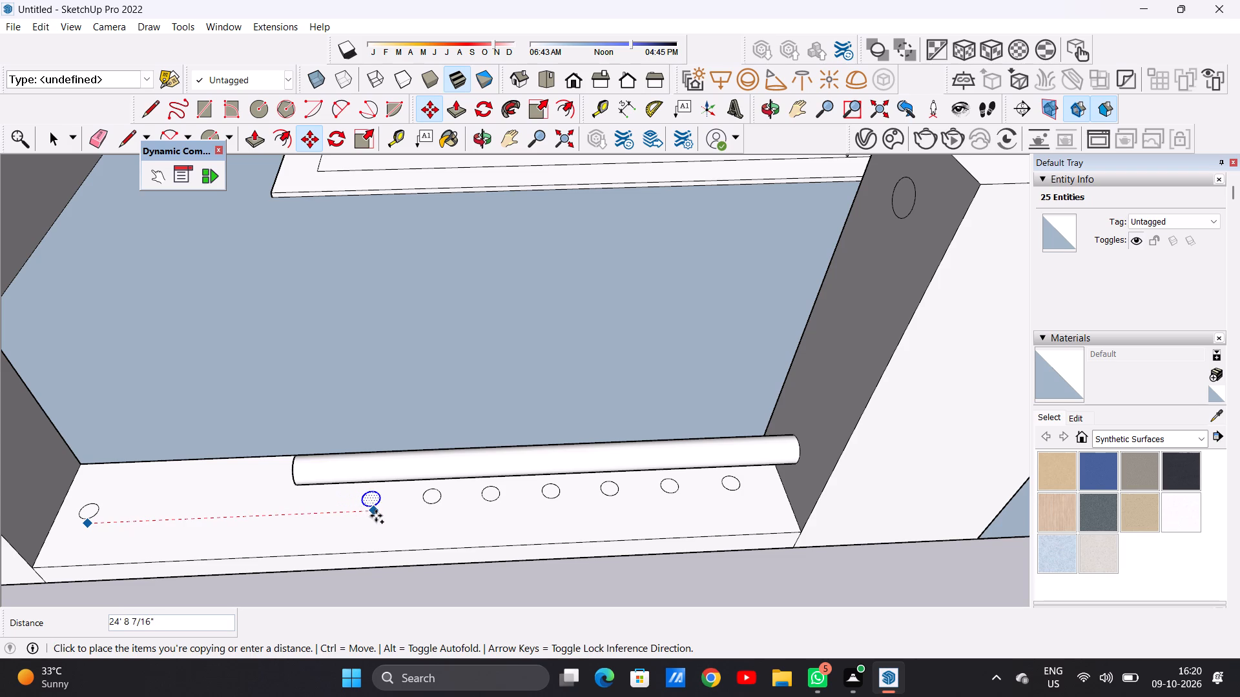
{"action": "left_click", "coordinate": [376, 516]}
{"action": "left_click", "coordinate": [376, 516]}
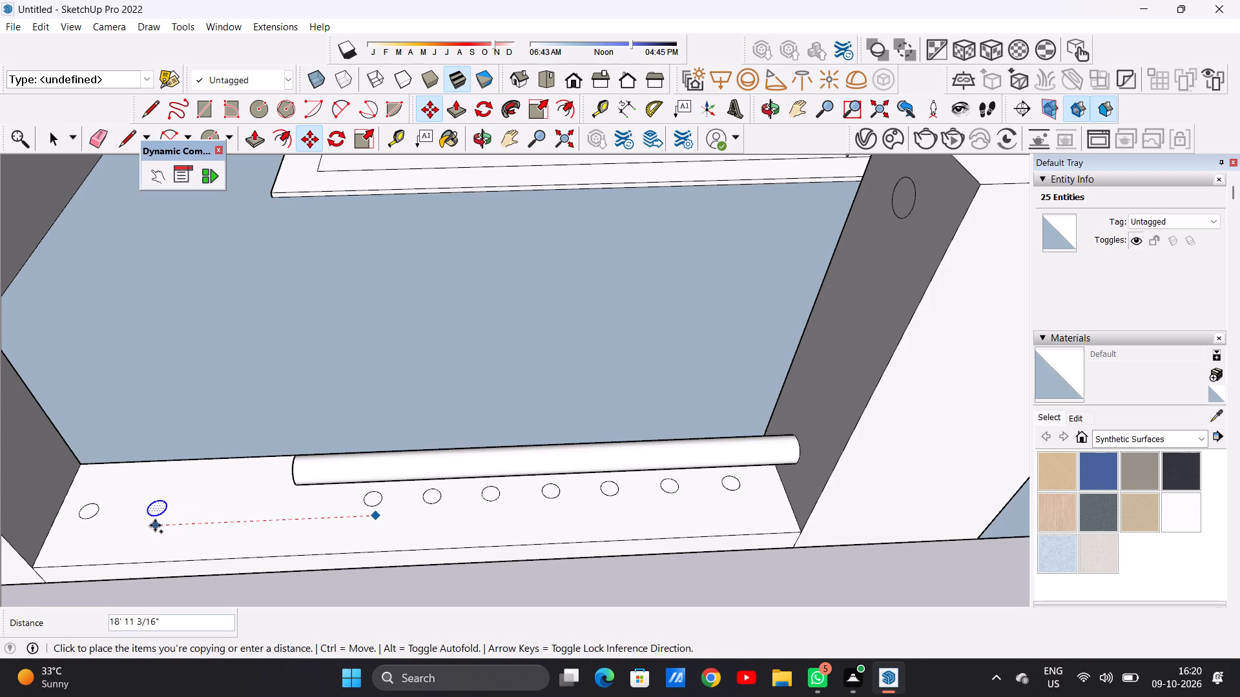
{"action": "left_click", "coordinate": [134, 523]}
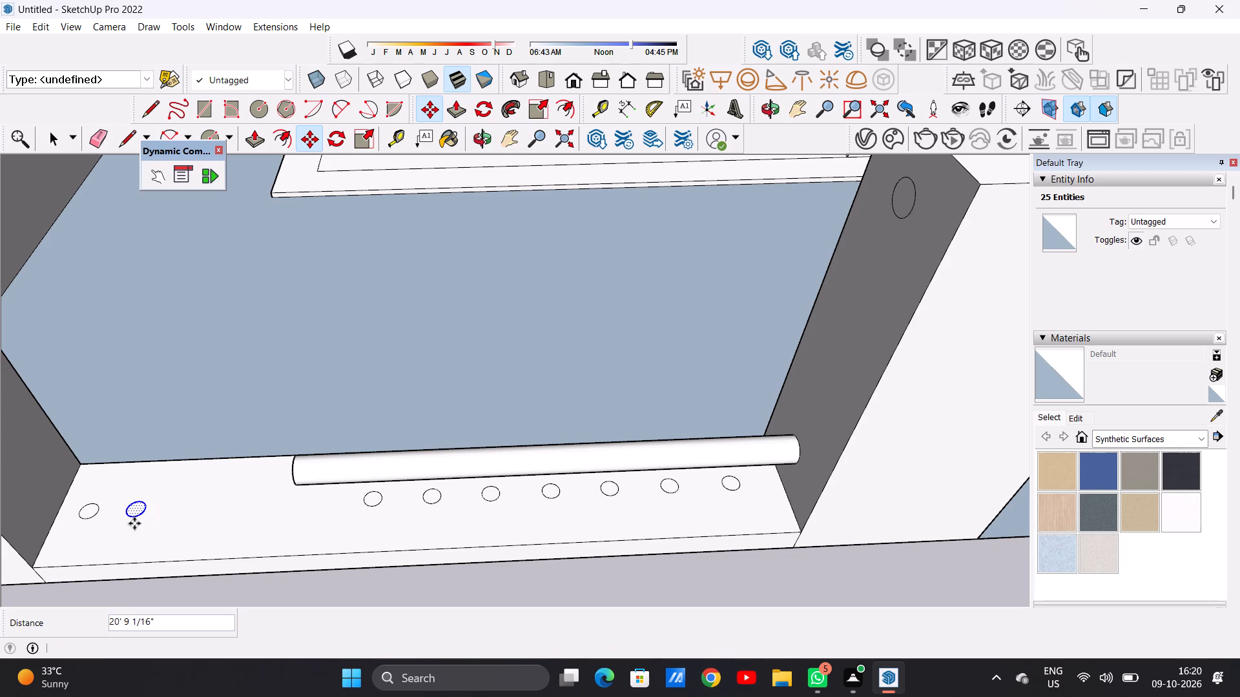
{"action": "left_click", "coordinate": [134, 523]}
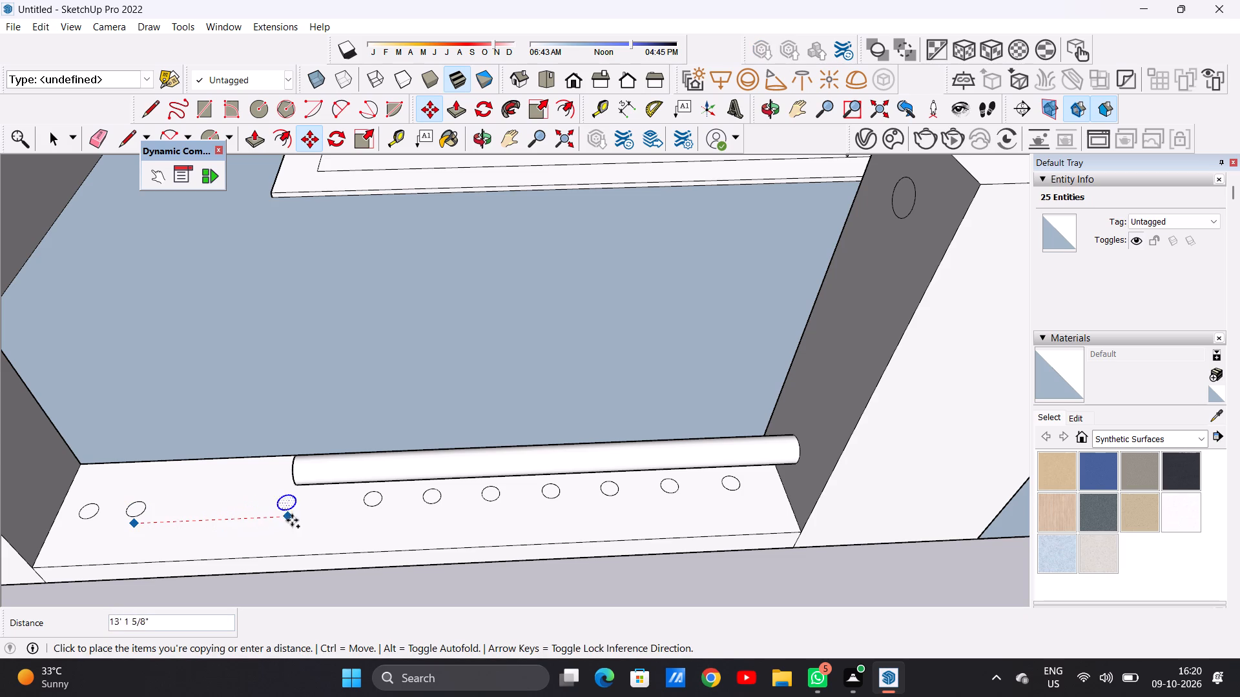
{"action": "left_click", "coordinate": [313, 520]}
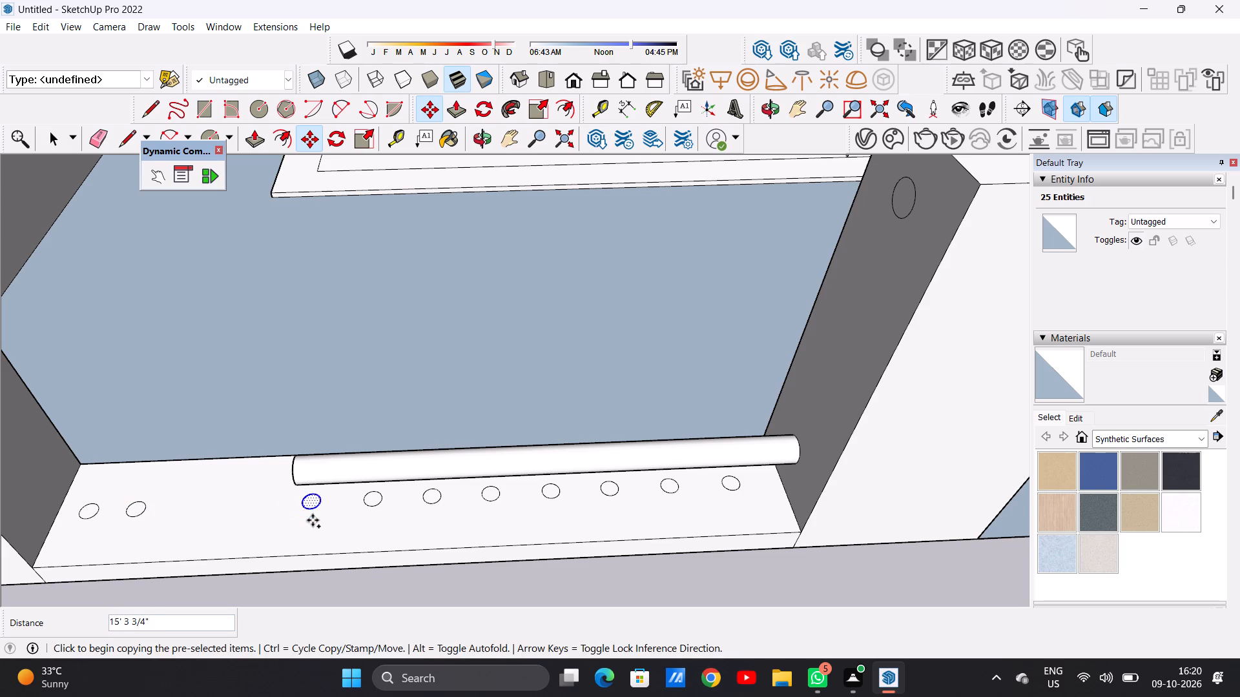
{"action": "left_click", "coordinate": [313, 520]}
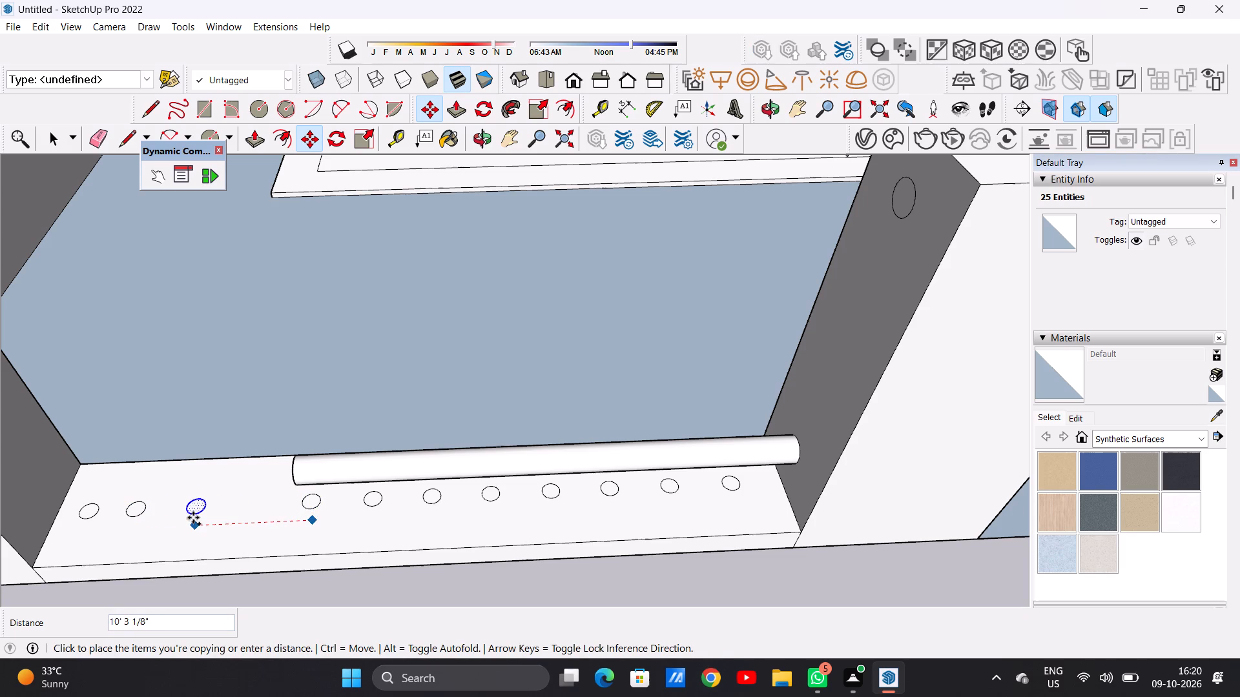
{"action": "left_click", "coordinate": [192, 520]}
{"action": "left_click", "coordinate": [192, 520]}
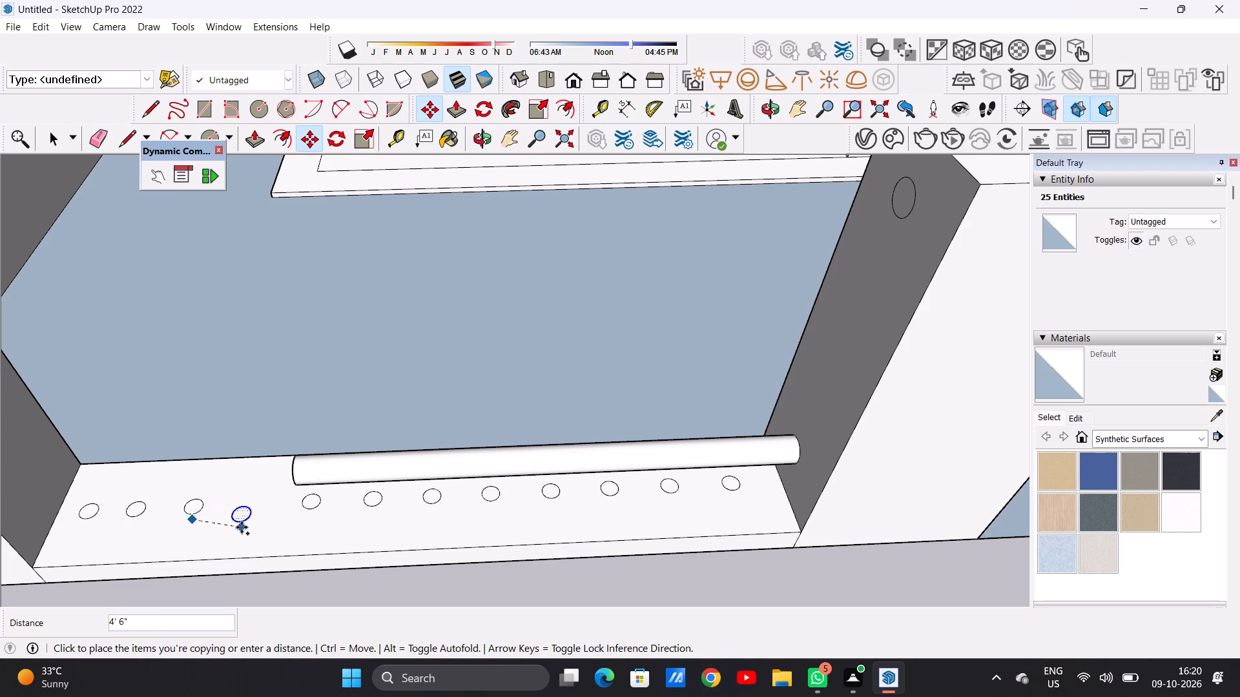
{"action": "left_click", "coordinate": [251, 523]}
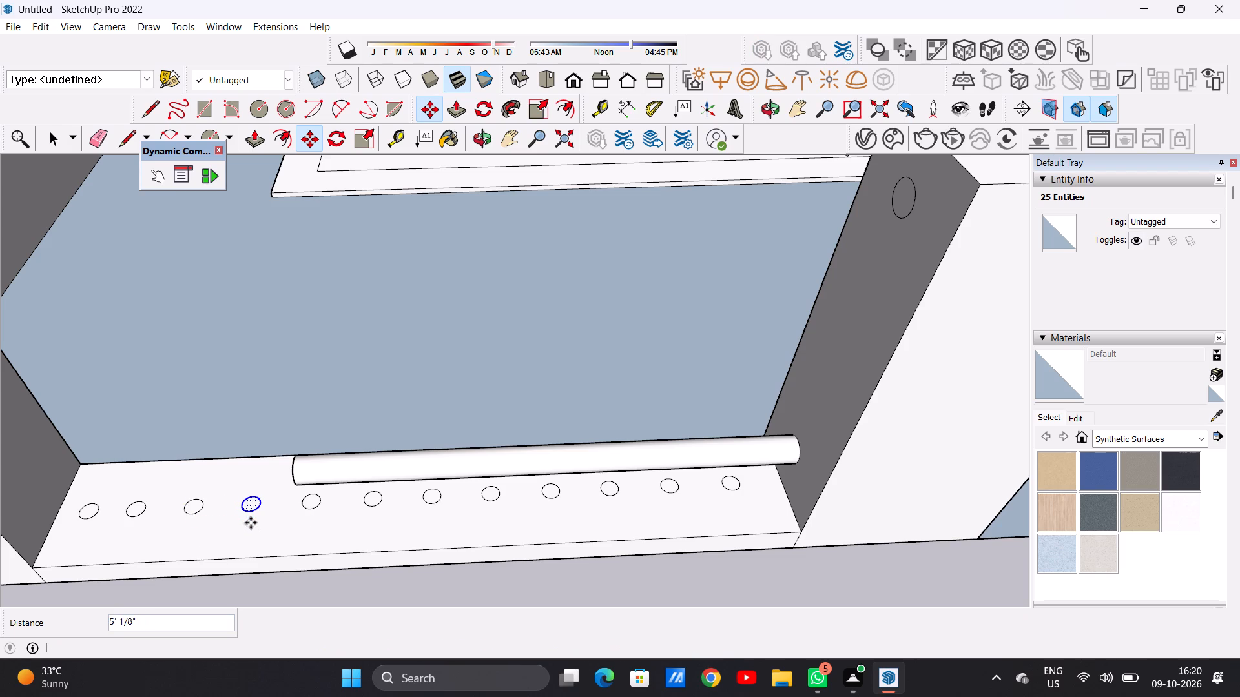
{"action": "key", "text": "space"}
{"action": "scroll", "coordinate": [377, 515], "scroll_direction": "down", "scroll_amount": 16}
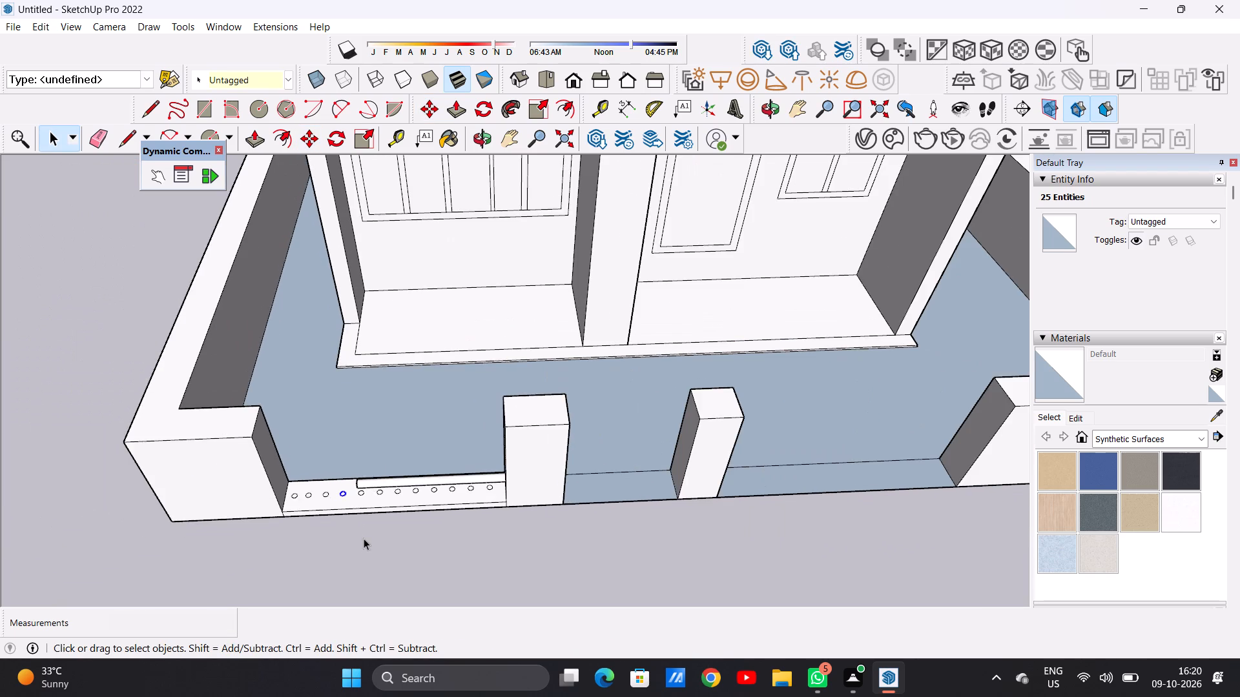
{"action": "left_click", "coordinate": [364, 538]}
Push/Pull the free end of the round rail about 21' 7" to meet the front-left wall end.
{"action": "middle_click_drag", "start_coordinate": [331, 507], "coordinate": [430, 481]}
{"action": "scroll", "coordinate": [408, 504], "scroll_direction": "up", "scroll_amount": 5}
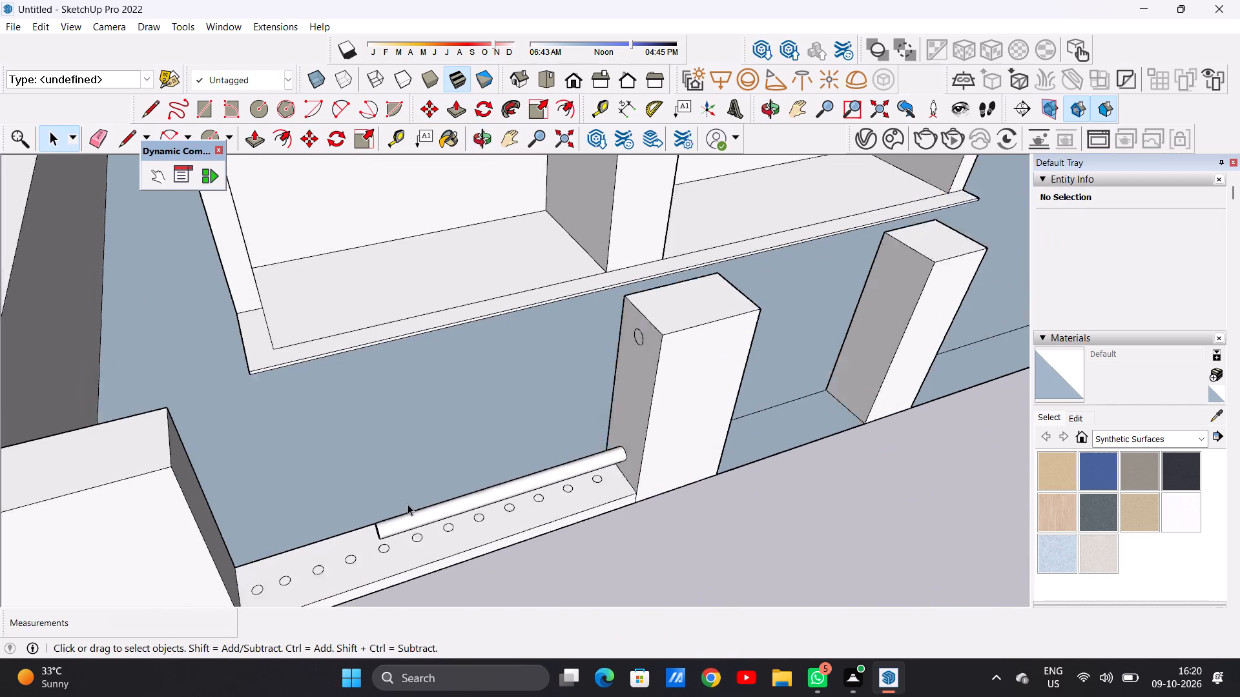
{"action": "scroll", "coordinate": [408, 504], "scroll_direction": "up", "scroll_amount": 2}
{"action": "key", "text": "p"}
{"action": "middle_click_drag", "start_coordinate": [353, 537], "coordinate": [369, 495]}
{"action": "scroll", "coordinate": [377, 525], "scroll_direction": "up", "scroll_amount": 7}
{"action": "left_click", "coordinate": [375, 535]}
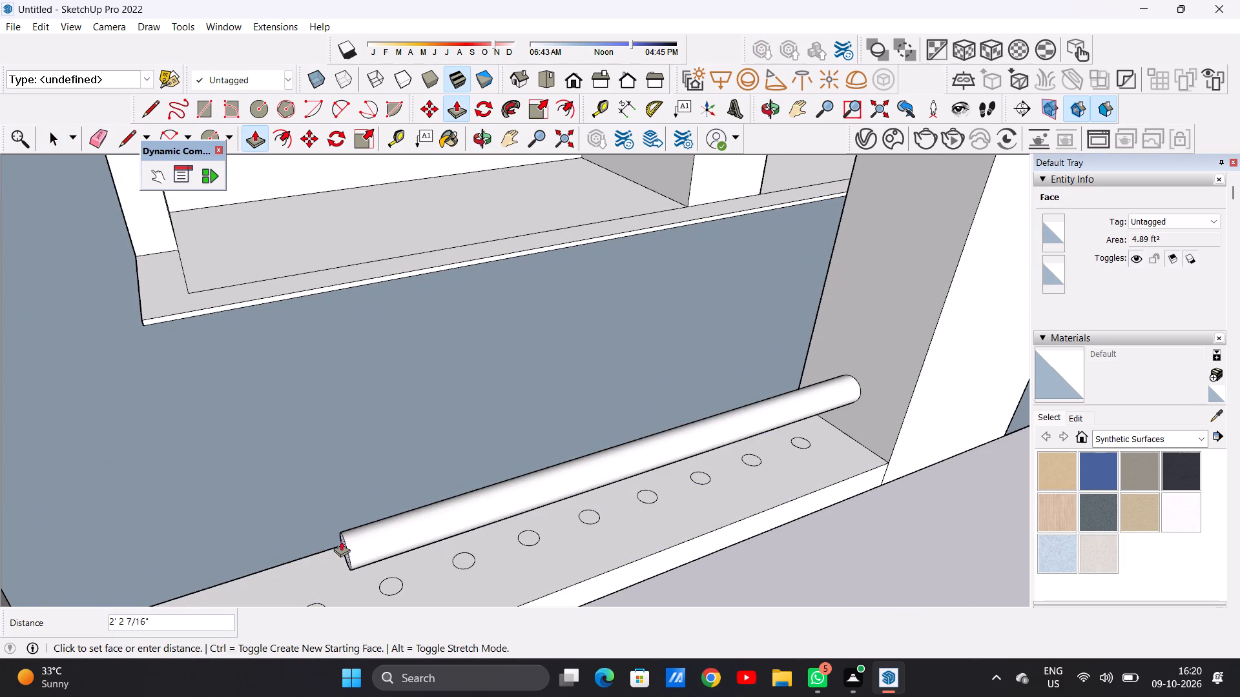
{"action": "scroll", "coordinate": [322, 525], "scroll_direction": "down", "scroll_amount": 20}
{"action": "middle_click_drag", "start_coordinate": [338, 514], "coordinate": [278, 498]}
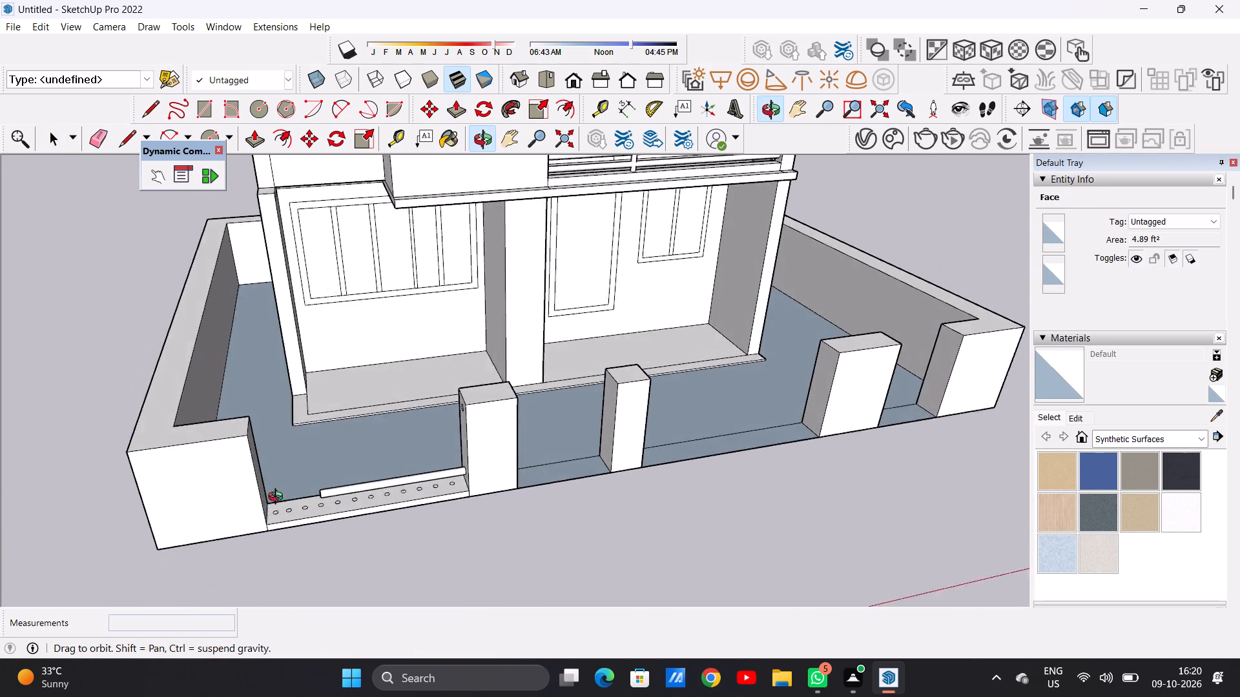
{"action": "middle_click_drag", "start_coordinate": [278, 498], "coordinate": [260, 494]}
{"action": "scroll", "coordinate": [272, 478], "scroll_direction": "up", "scroll_amount": 15}
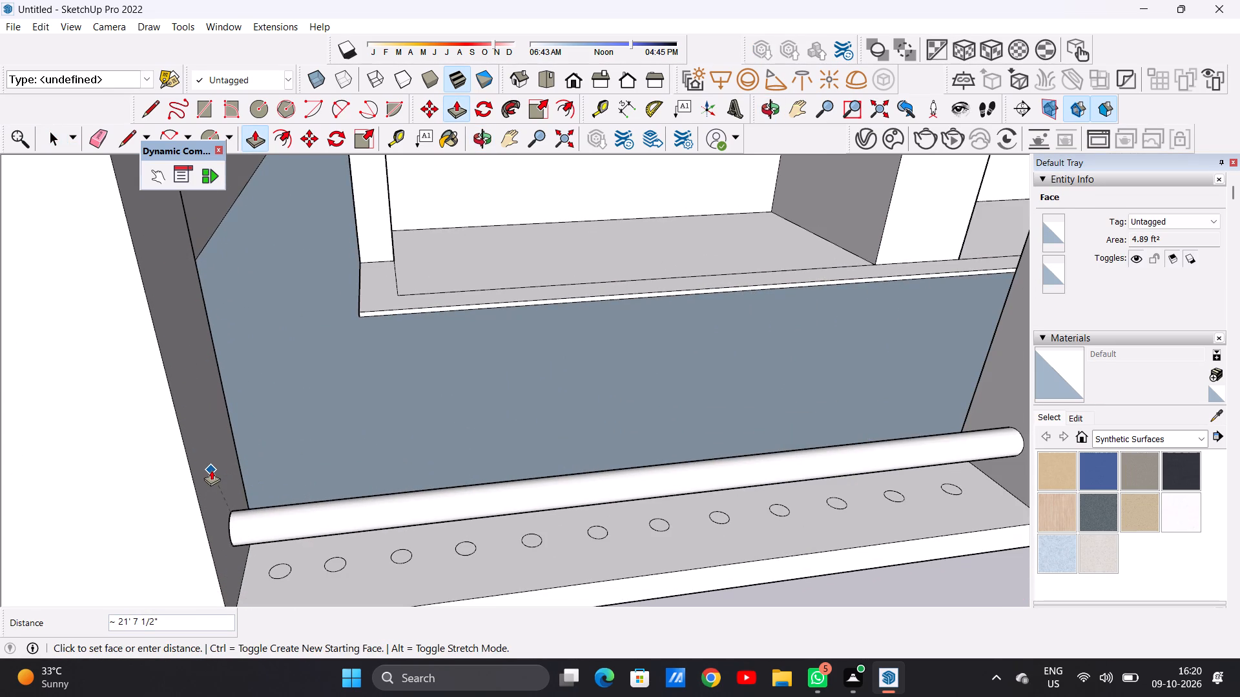
{"action": "left_click", "coordinate": [211, 470]}
{"action": "key", "text": "space"}
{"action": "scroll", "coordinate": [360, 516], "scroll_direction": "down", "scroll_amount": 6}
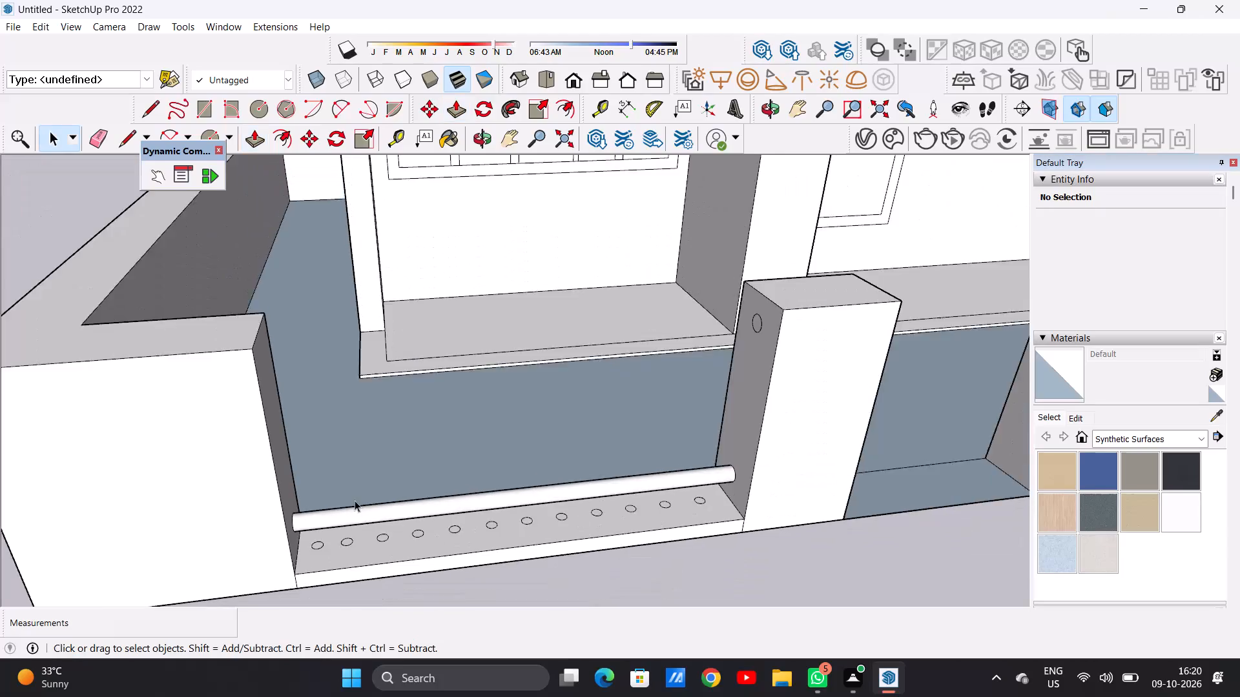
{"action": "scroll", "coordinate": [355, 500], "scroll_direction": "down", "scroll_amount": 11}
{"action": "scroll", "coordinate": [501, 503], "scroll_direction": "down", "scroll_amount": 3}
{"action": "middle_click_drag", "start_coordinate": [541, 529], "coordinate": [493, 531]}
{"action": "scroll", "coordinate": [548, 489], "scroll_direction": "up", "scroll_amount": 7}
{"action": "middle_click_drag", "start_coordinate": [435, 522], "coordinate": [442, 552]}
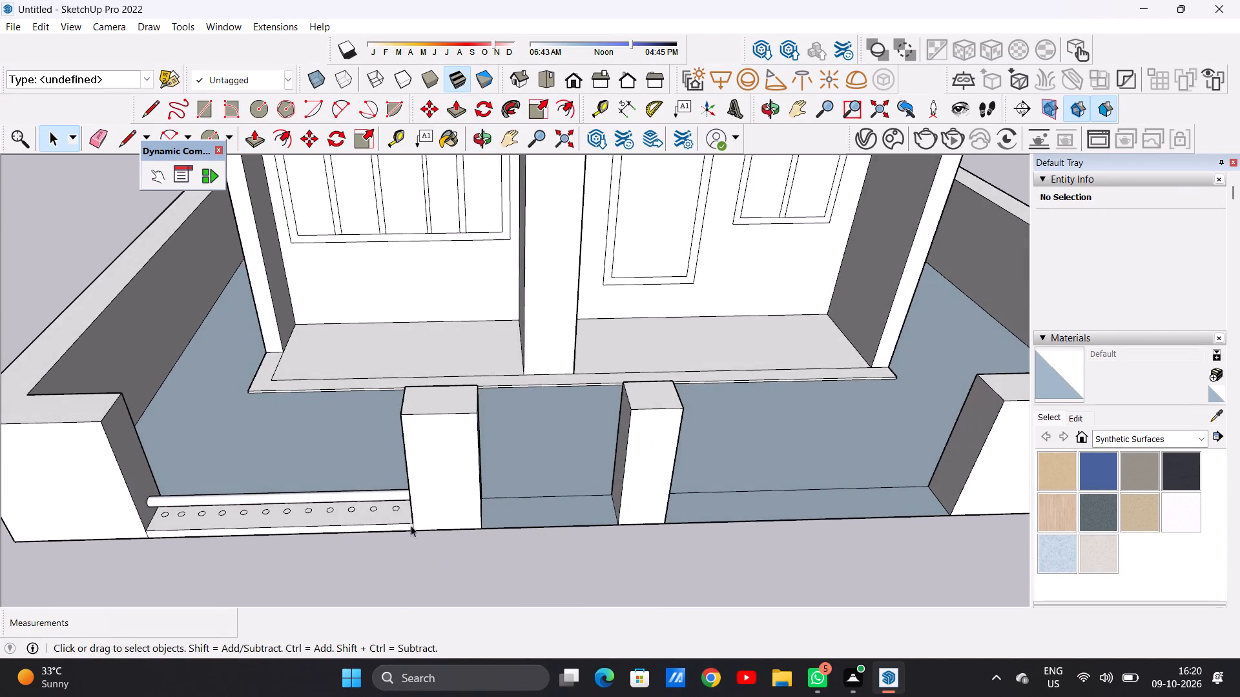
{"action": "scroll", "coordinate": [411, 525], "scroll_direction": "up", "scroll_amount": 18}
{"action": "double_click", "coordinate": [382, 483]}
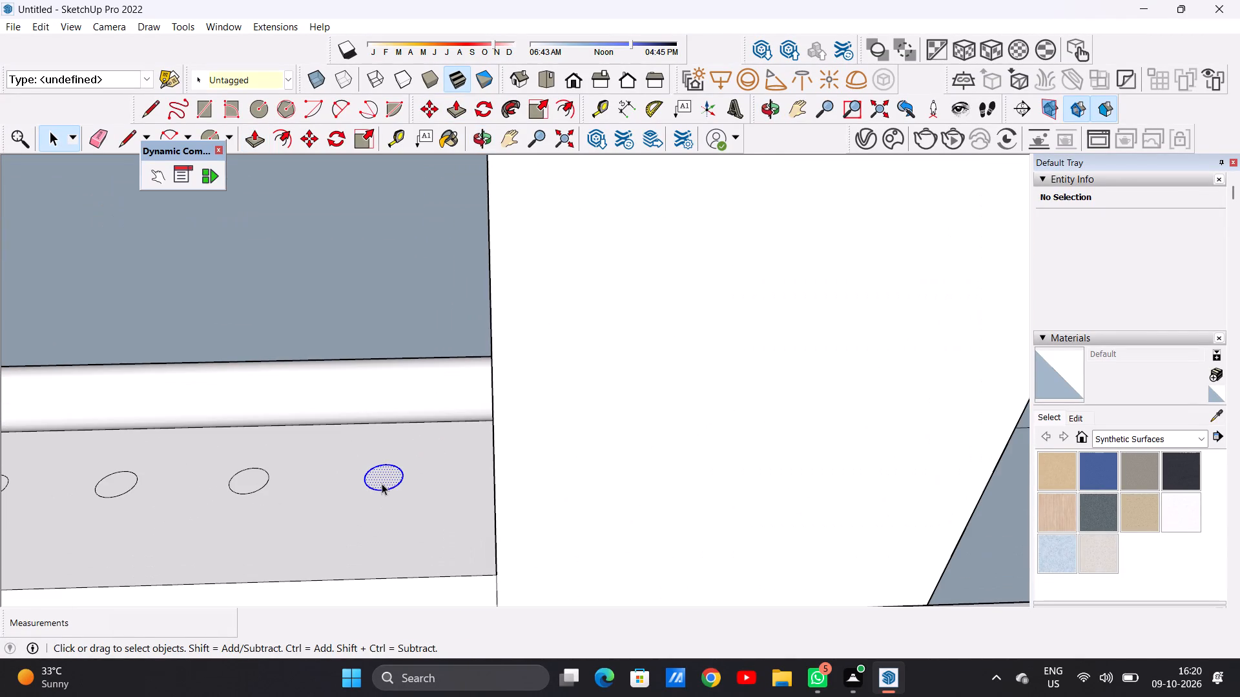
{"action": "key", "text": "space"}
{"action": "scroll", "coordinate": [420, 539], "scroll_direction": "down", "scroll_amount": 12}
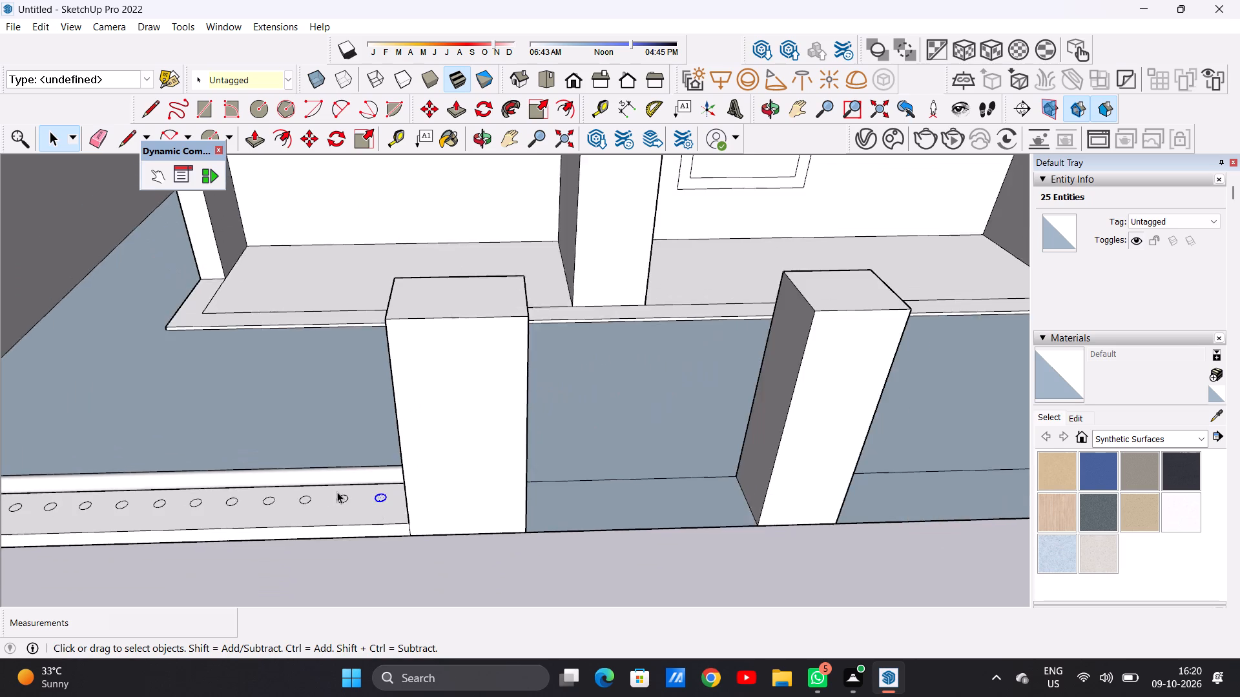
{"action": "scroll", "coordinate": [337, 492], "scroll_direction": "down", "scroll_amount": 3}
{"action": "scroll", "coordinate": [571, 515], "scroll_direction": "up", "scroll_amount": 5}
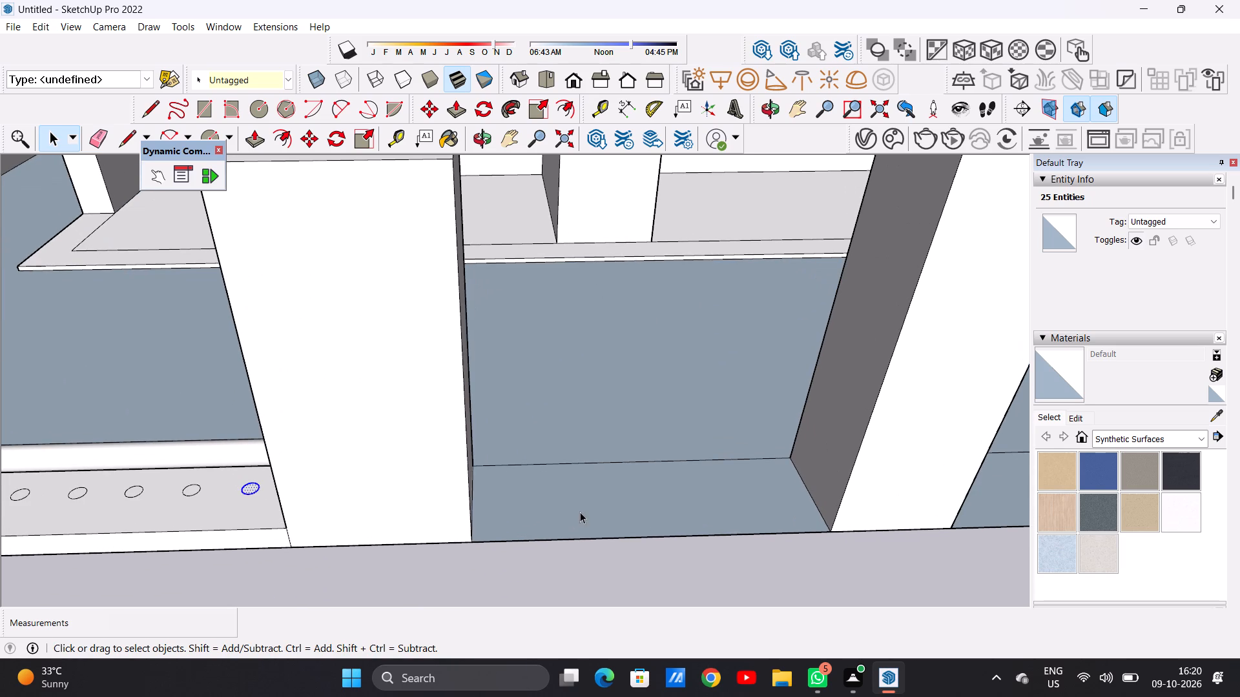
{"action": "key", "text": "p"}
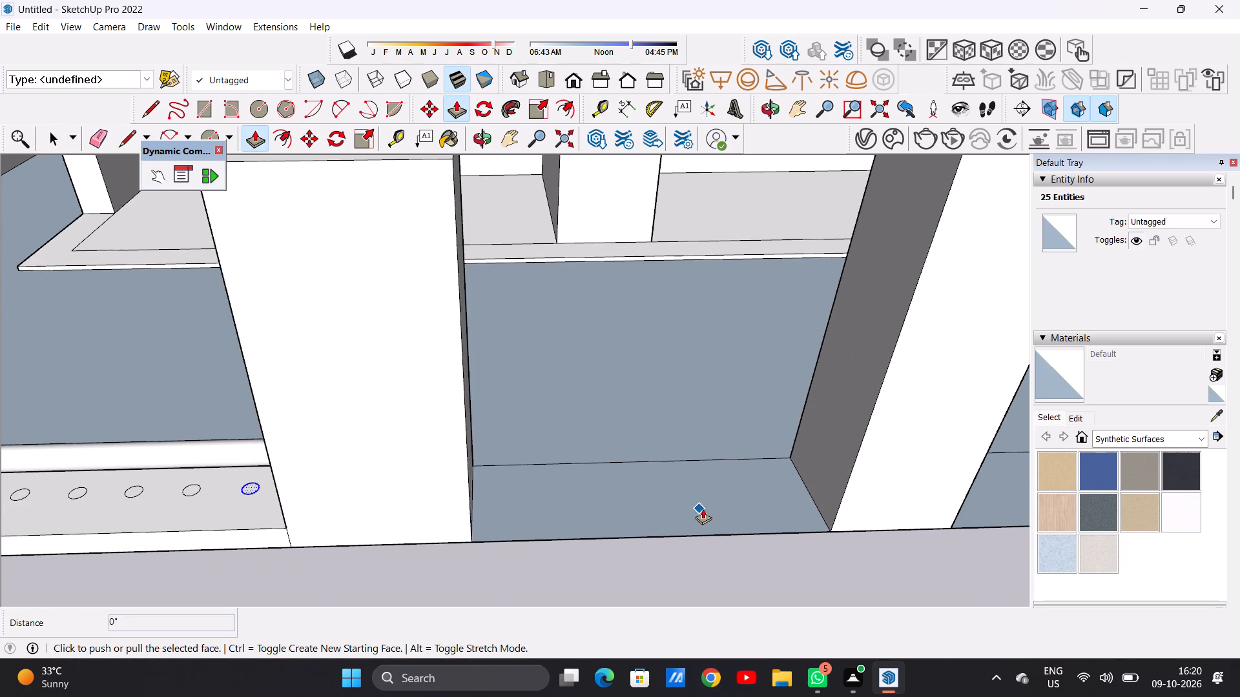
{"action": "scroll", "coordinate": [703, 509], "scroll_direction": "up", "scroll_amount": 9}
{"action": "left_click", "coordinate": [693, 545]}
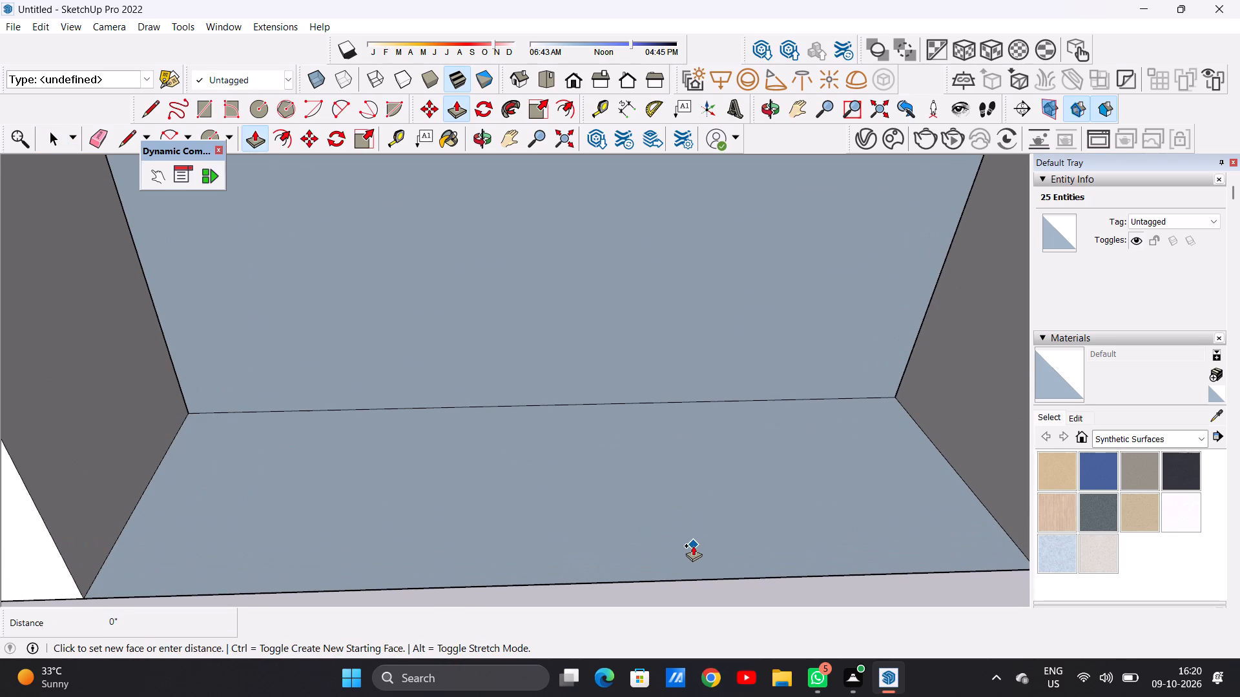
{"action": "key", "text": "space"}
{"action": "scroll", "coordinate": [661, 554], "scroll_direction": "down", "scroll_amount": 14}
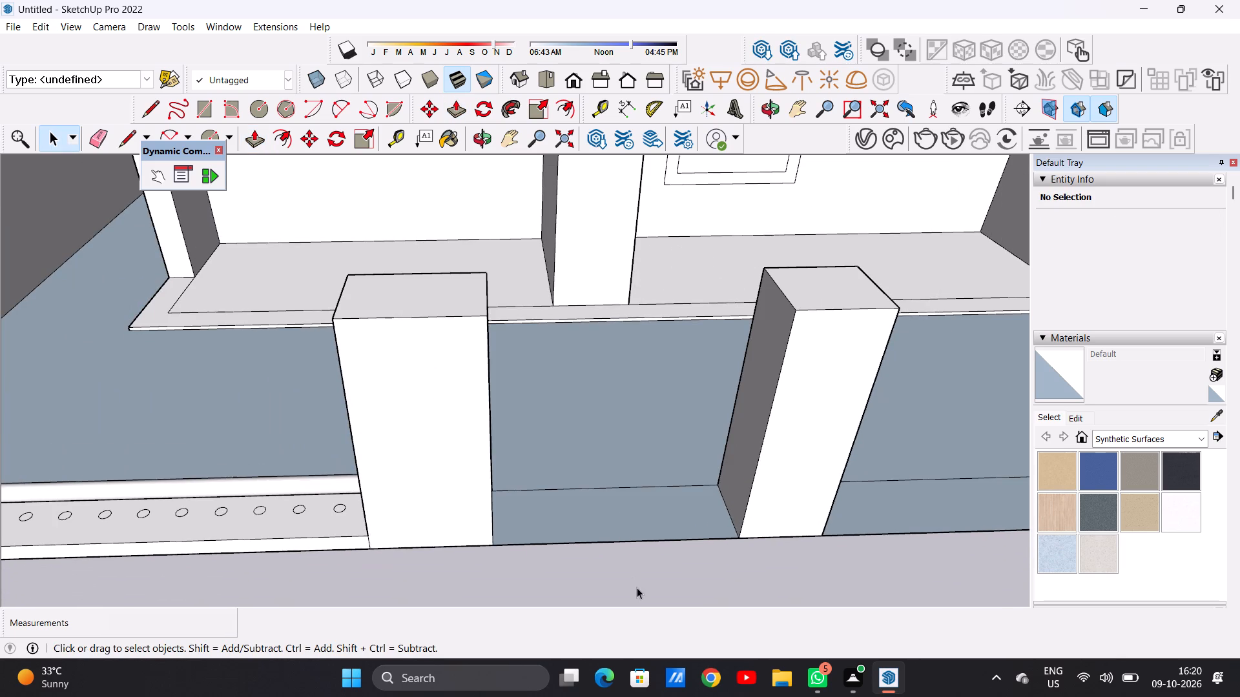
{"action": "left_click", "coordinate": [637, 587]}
Push/Pull the ground strip between the first and second front pillars up 2' 5 7/8", level with the existing base wall.
{"action": "middle_click_drag", "start_coordinate": [676, 506], "coordinate": [660, 574]}
{"action": "scroll", "coordinate": [665, 527], "scroll_direction": "up", "scroll_amount": 9}
{"action": "left_click", "coordinate": [666, 523]}
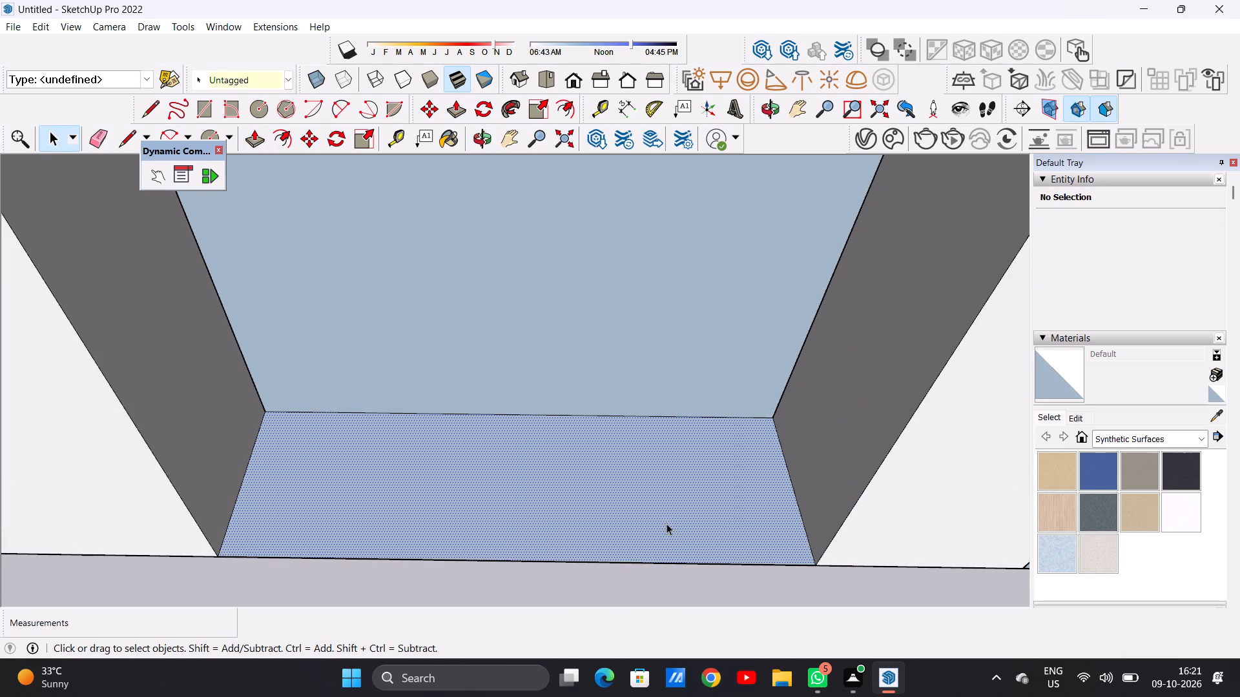
{"action": "key", "text": "p"}
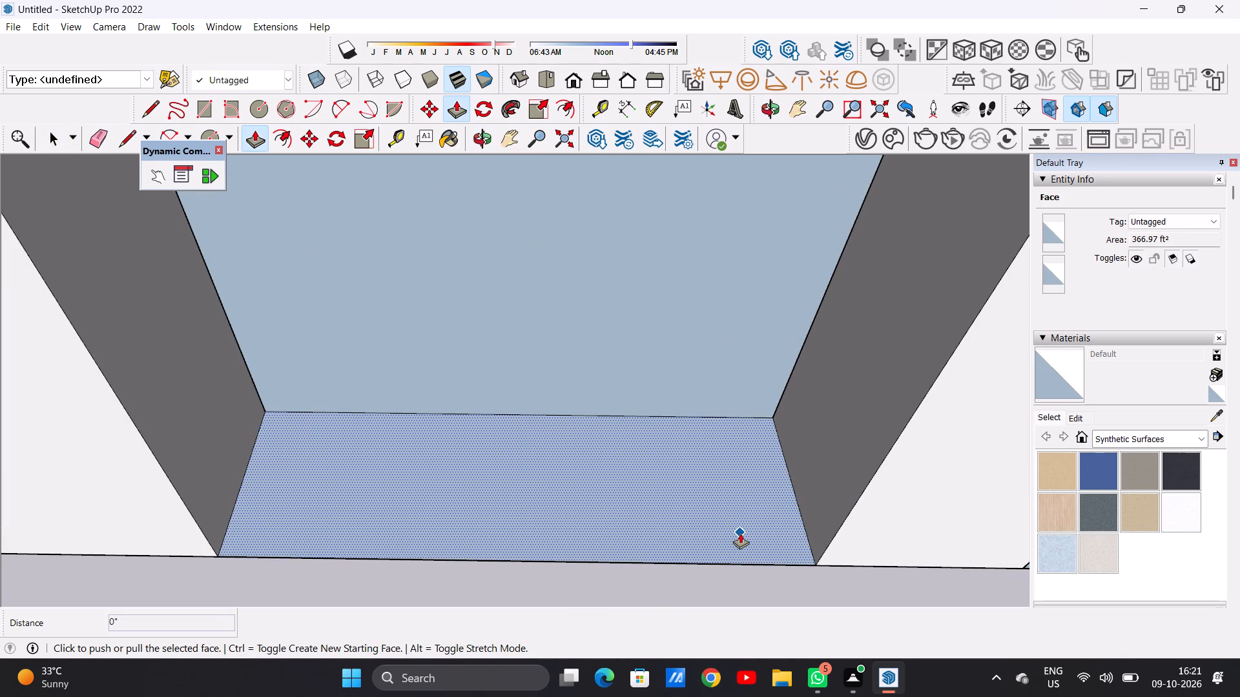
{"action": "left_click", "coordinate": [740, 533]}
{"action": "scroll", "coordinate": [747, 478], "scroll_direction": "down", "scroll_amount": 7}
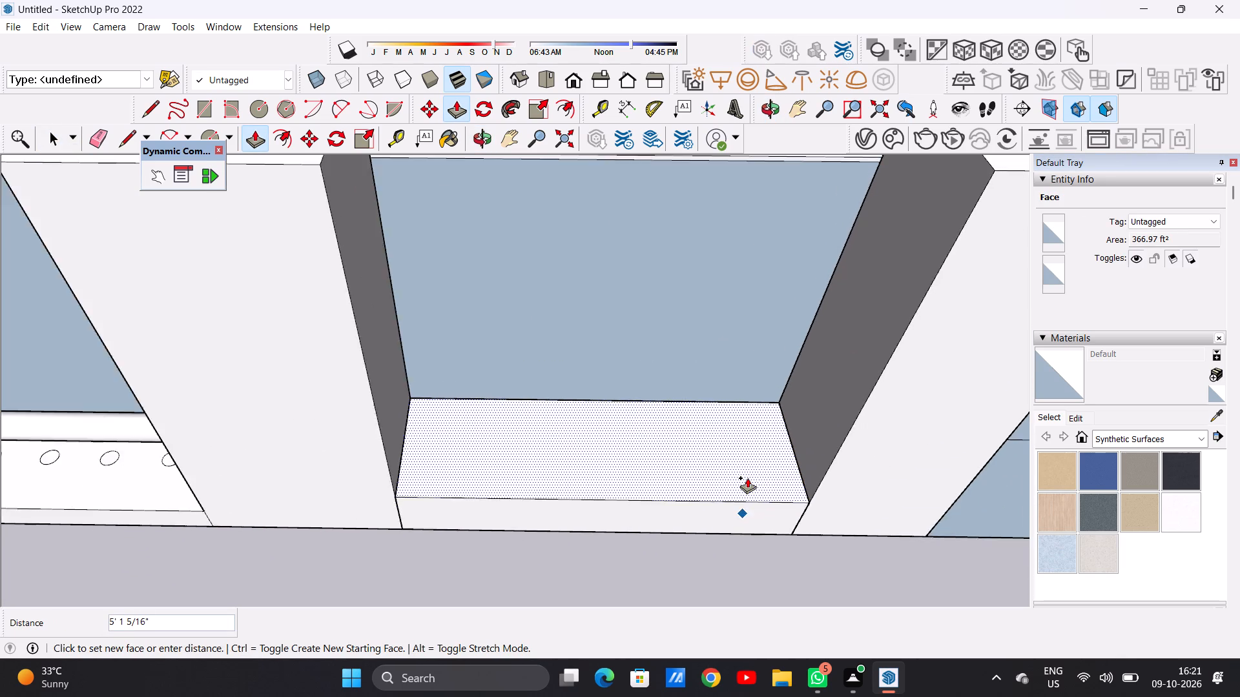
{"action": "scroll", "coordinate": [747, 478], "scroll_direction": "down", "scroll_amount": 3}
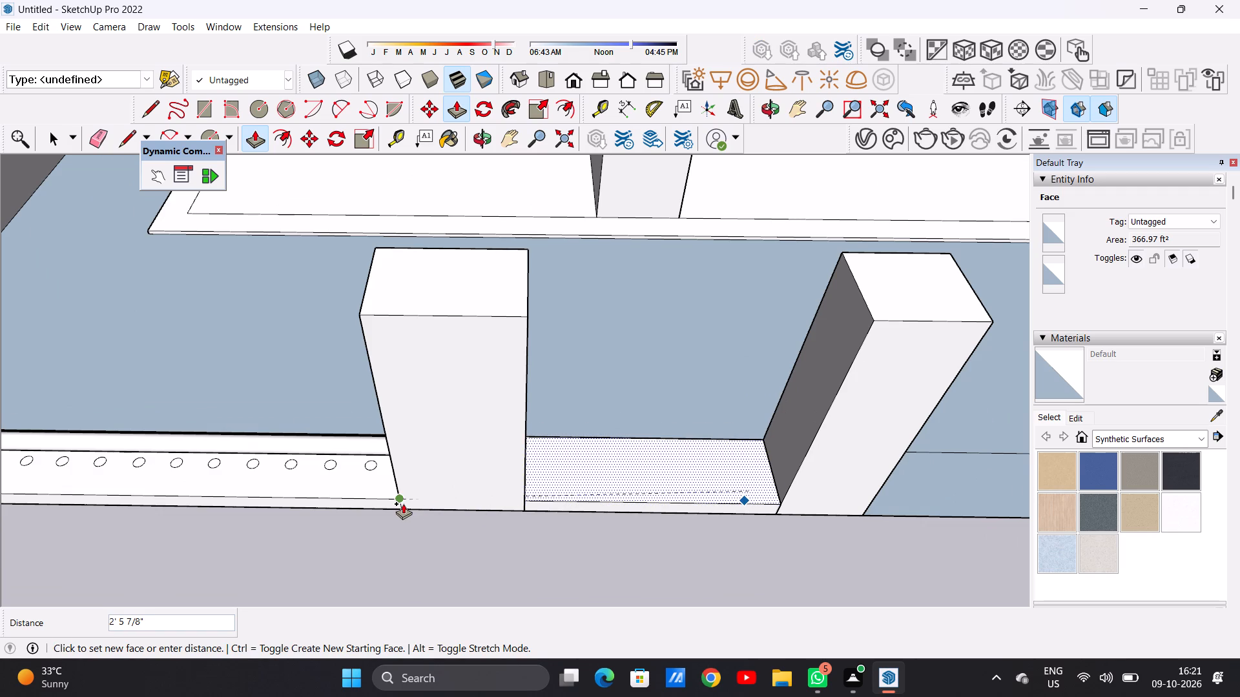
{"action": "left_click", "coordinate": [403, 503]}
Push/Pull the ground strip between the second pillar and the wide third pillar up 2' 5 7/8" to match.
{"action": "scroll", "coordinate": [464, 547], "scroll_direction": "down", "scroll_amount": 8}
{"action": "scroll", "coordinate": [688, 516], "scroll_direction": "up", "scroll_amount": 7}
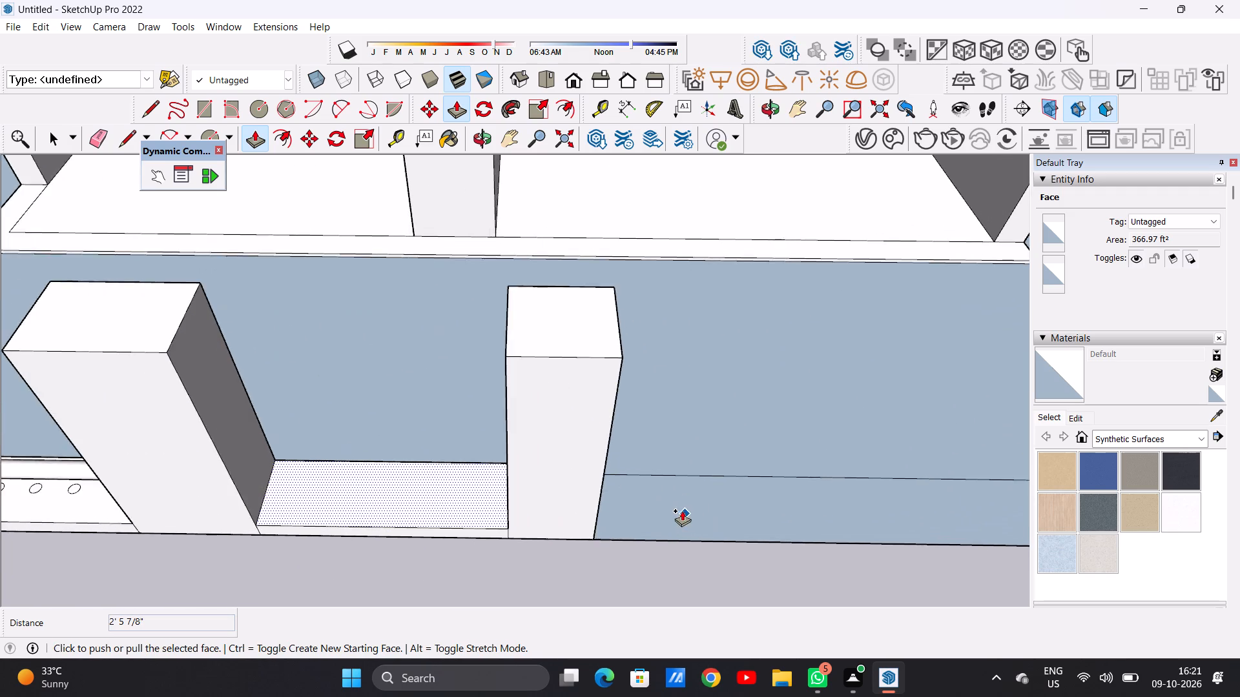
{"action": "scroll", "coordinate": [682, 510], "scroll_direction": "up", "scroll_amount": 3}
{"action": "left_click", "coordinate": [629, 521]}
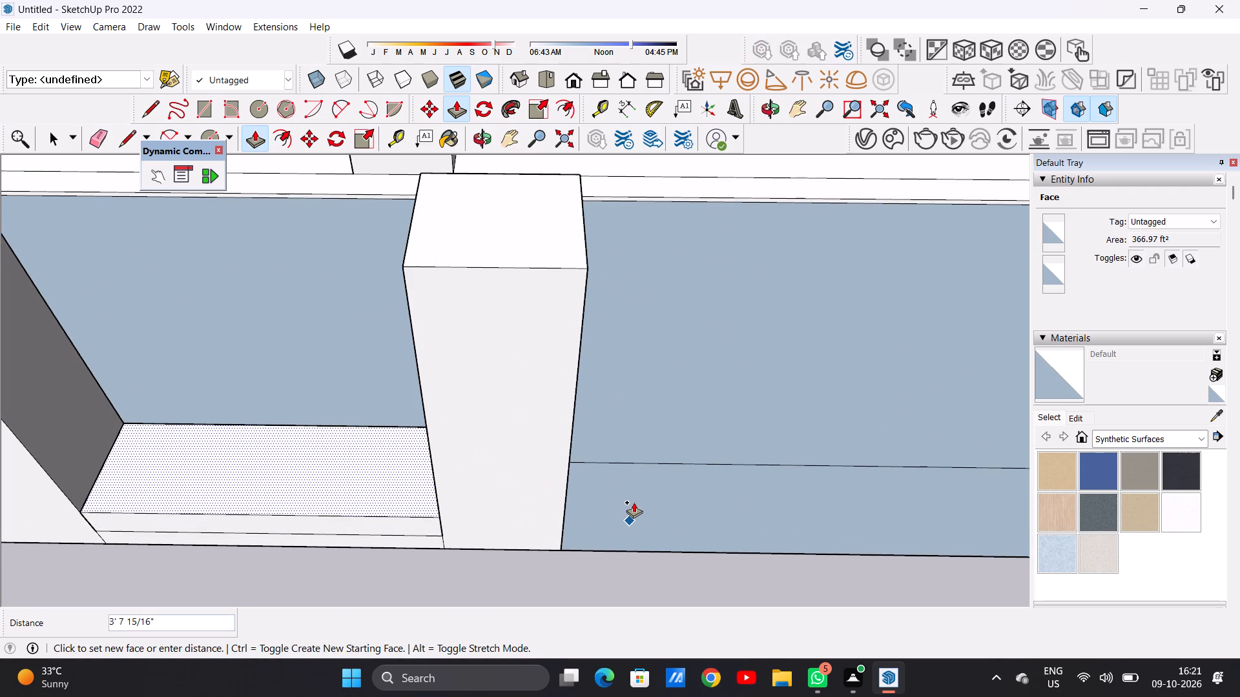
{"action": "key", "text": "space"}
{"action": "left_click", "coordinate": [697, 515]}
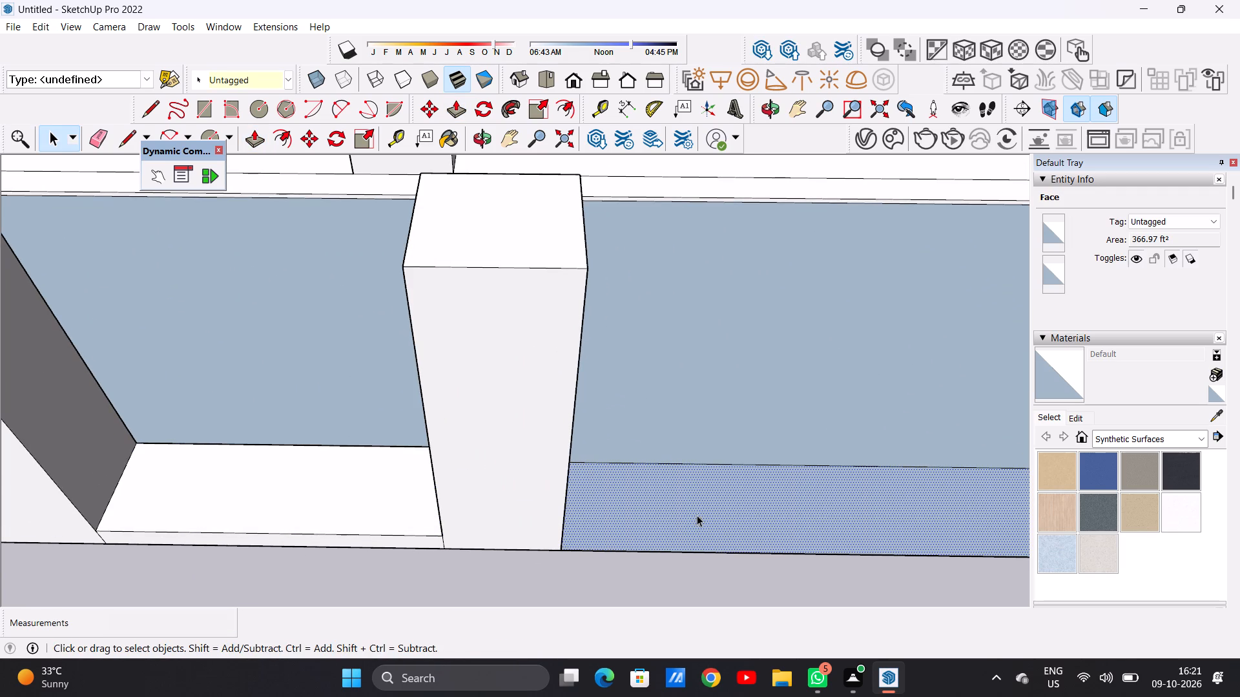
{"action": "key", "text": "p"}
{"action": "left_click", "coordinate": [658, 530]}
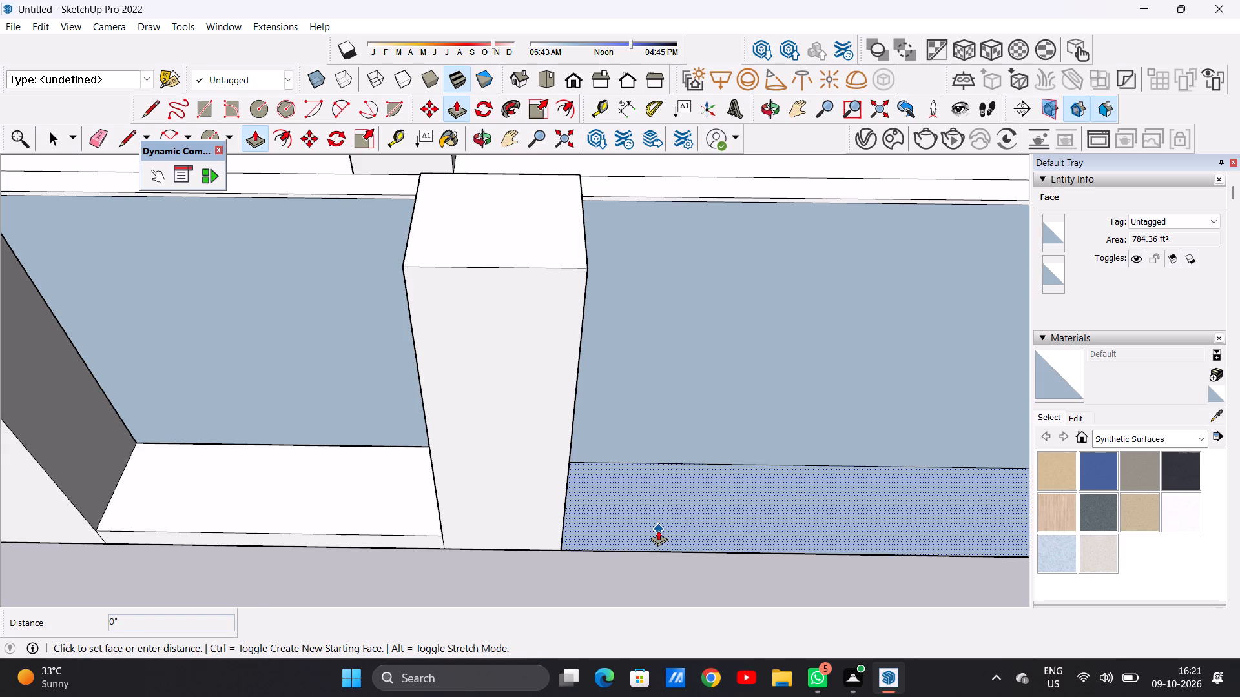
{"action": "left_click", "coordinate": [438, 534]}
Push/Pull the ground strip between the wide pillar and the front-right wall end up 2' 5 7/8".
{"action": "scroll", "coordinate": [501, 554], "scroll_direction": "down", "scroll_amount": 14}
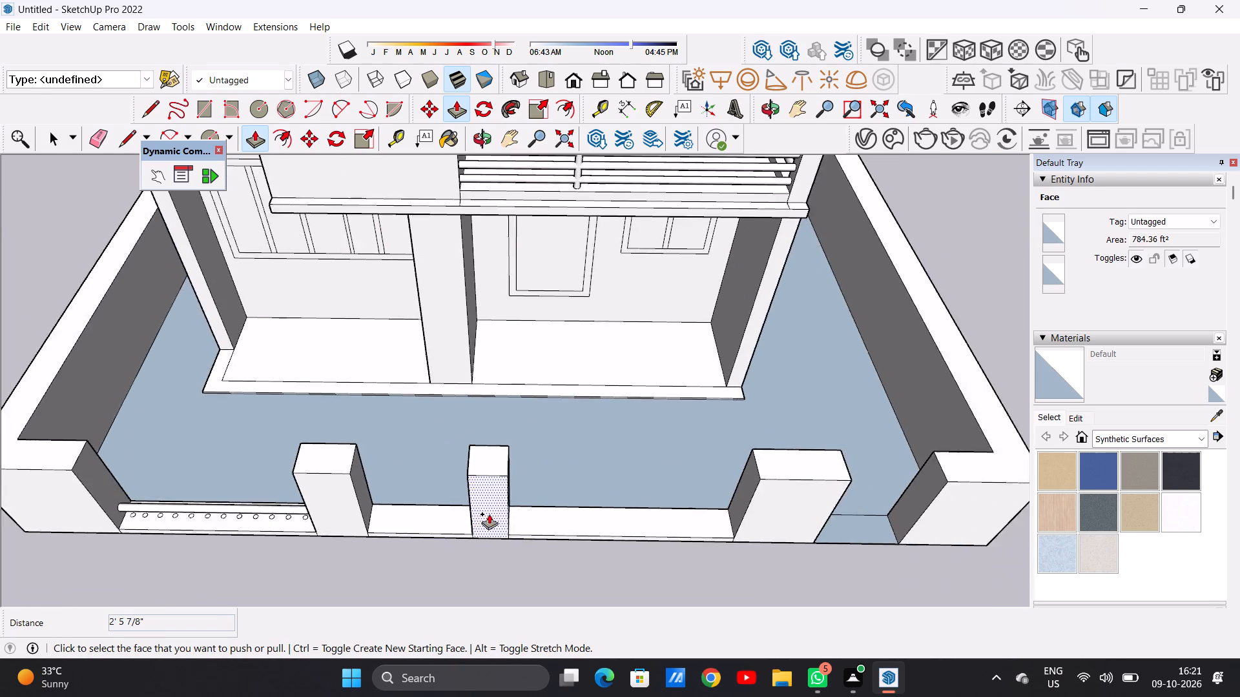
{"action": "scroll", "coordinate": [489, 514], "scroll_direction": "down", "scroll_amount": 7}
{"action": "scroll", "coordinate": [643, 517], "scroll_direction": "up", "scroll_amount": 15}
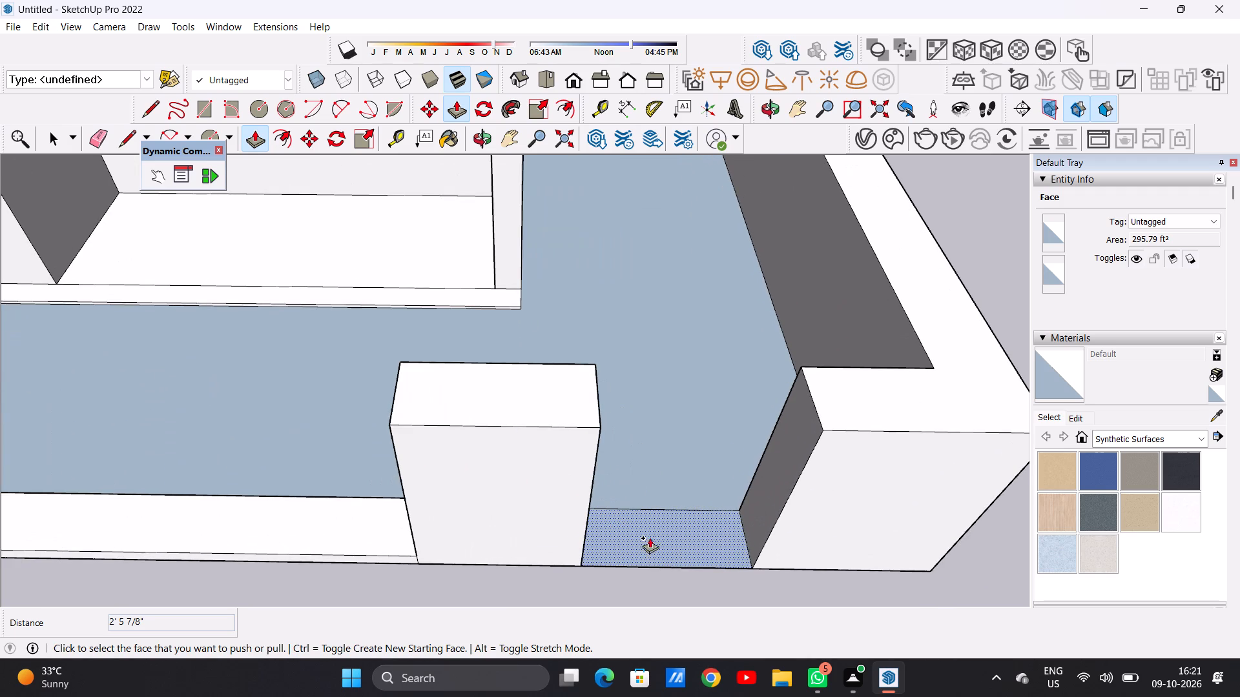
{"action": "left_click", "coordinate": [631, 552]}
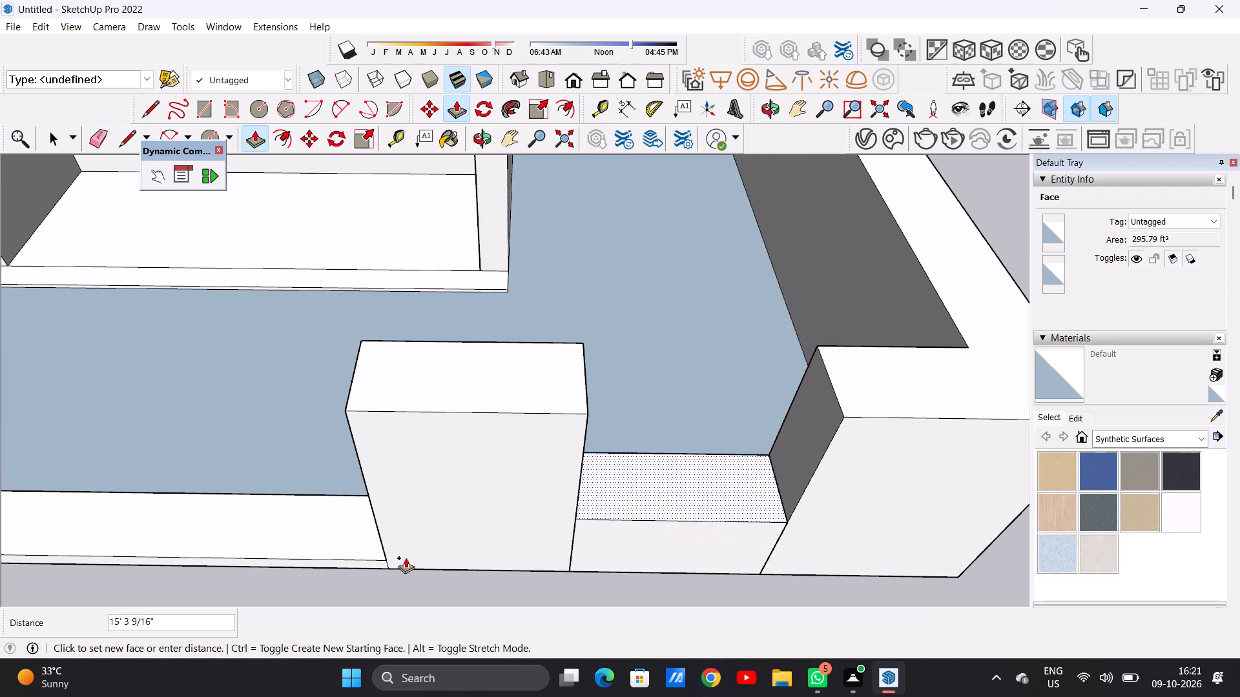
{"action": "left_click", "coordinate": [391, 561]}
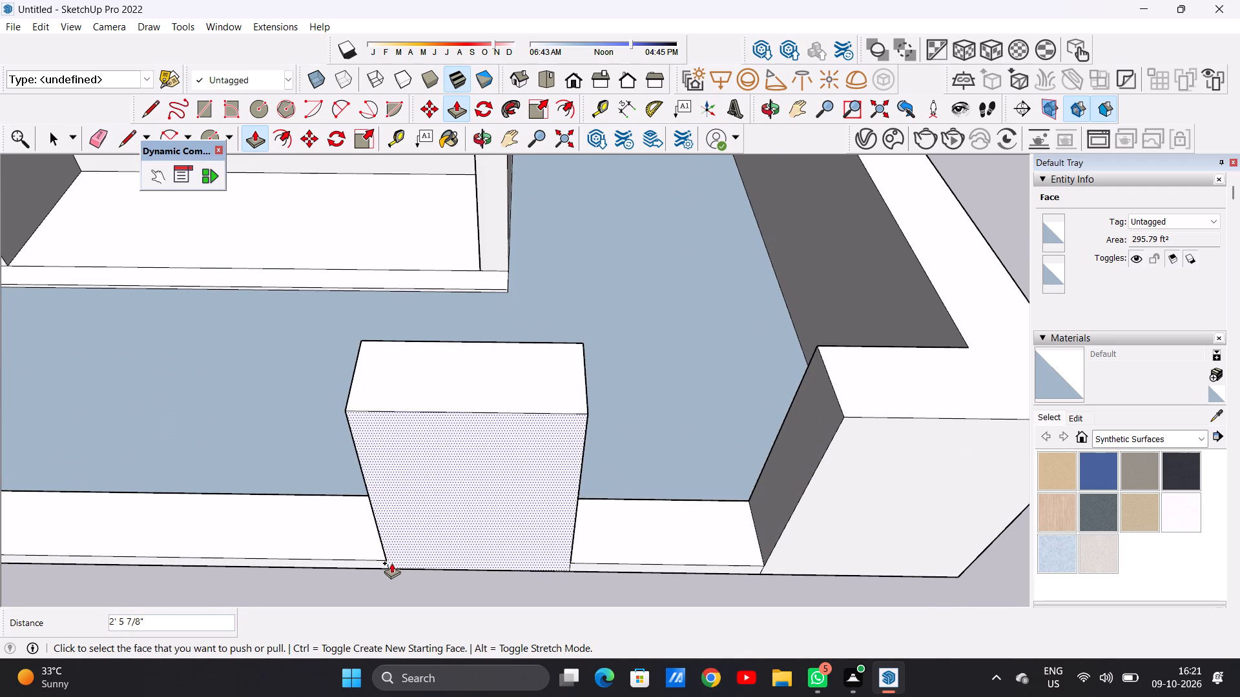
{"action": "key", "text": "space"}
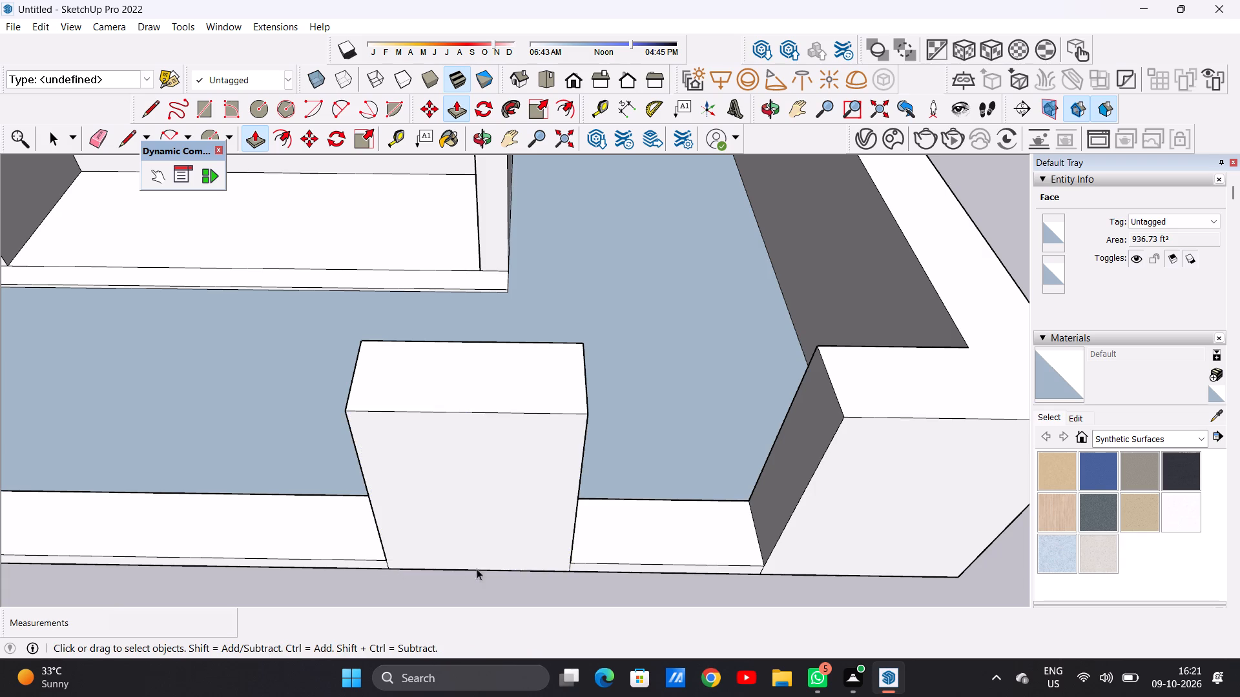
Copy the circle nearest the first pillar about 51' 7" onto the next base wall, near the second pillar.
{"action": "scroll", "coordinate": [563, 549], "scroll_direction": "down", "scroll_amount": 13}
{"action": "middle_click_drag", "start_coordinate": [499, 562], "coordinate": [524, 481]}
{"action": "scroll", "coordinate": [535, 513], "scroll_direction": "down", "scroll_amount": 4}
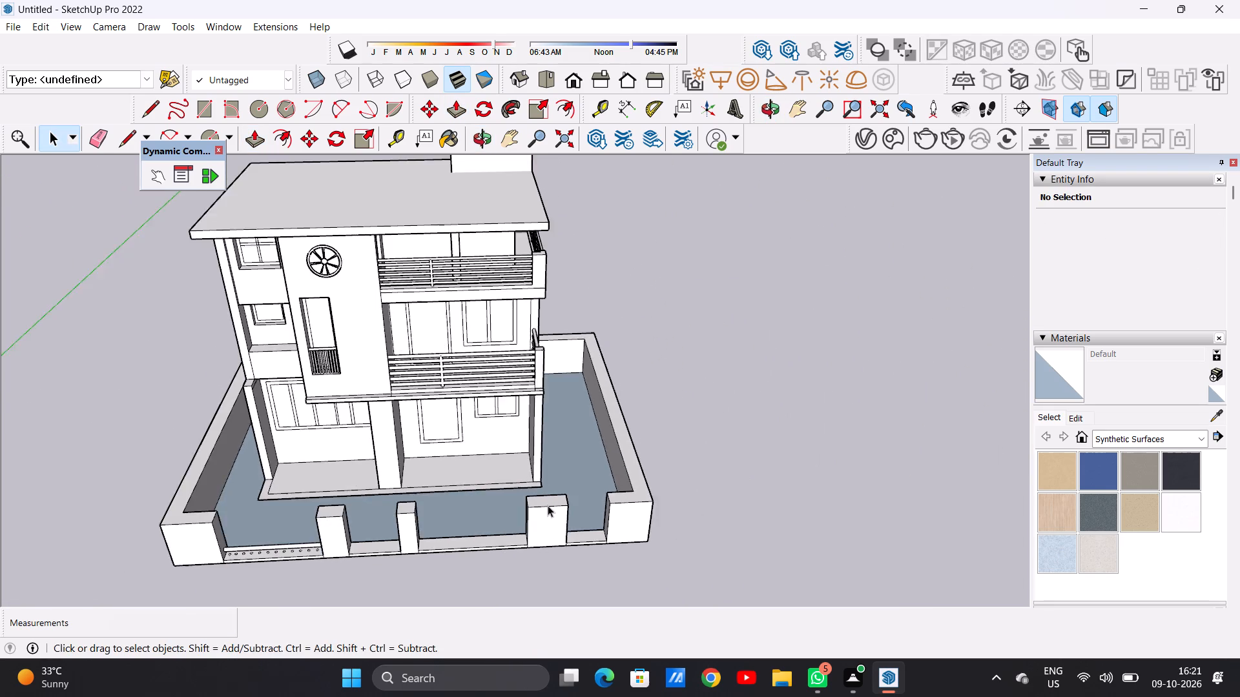
{"action": "scroll", "coordinate": [548, 505], "scroll_direction": "down", "scroll_amount": 4}
{"action": "middle_click_drag", "start_coordinate": [465, 529], "coordinate": [423, 597]}
{"action": "scroll", "coordinate": [389, 530], "scroll_direction": "up", "scroll_amount": 7}
{"action": "middle_click_drag", "start_coordinate": [366, 538], "coordinate": [414, 568]}
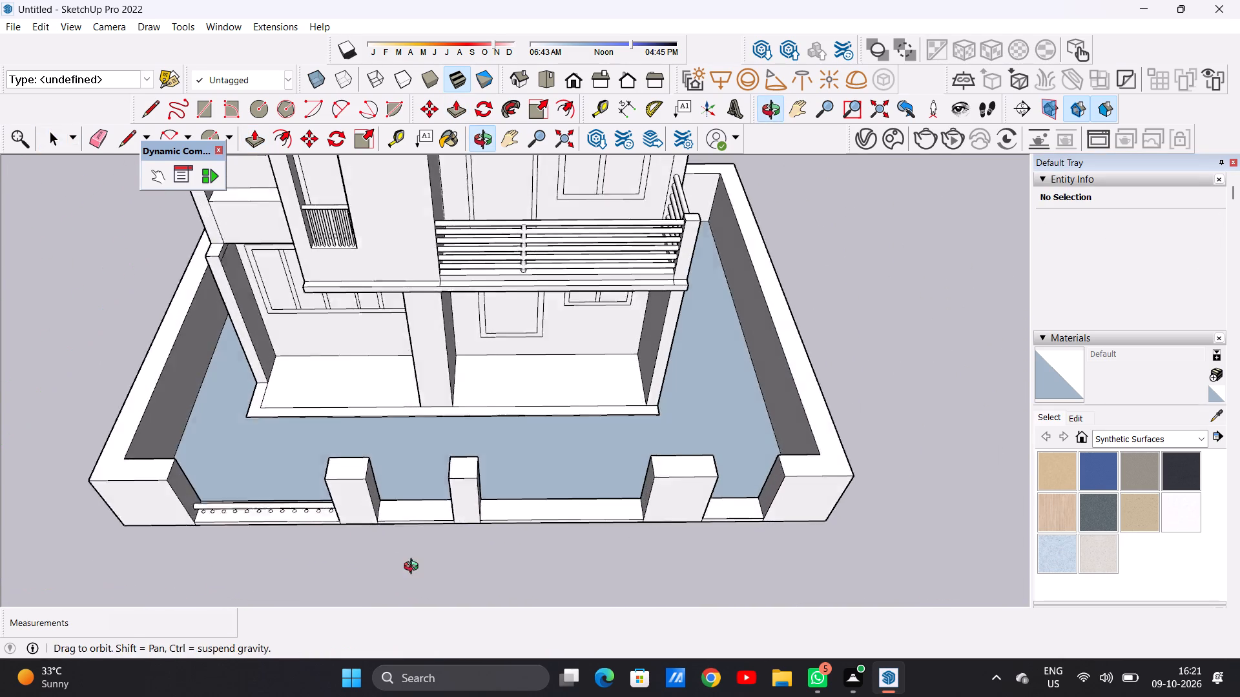
{"action": "middle_click_drag", "start_coordinate": [414, 568], "coordinate": [420, 578]}
{"action": "middle_click_drag", "start_coordinate": [422, 572], "coordinate": [395, 568]}
{"action": "scroll", "coordinate": [359, 523], "scroll_direction": "up", "scroll_amount": 10}
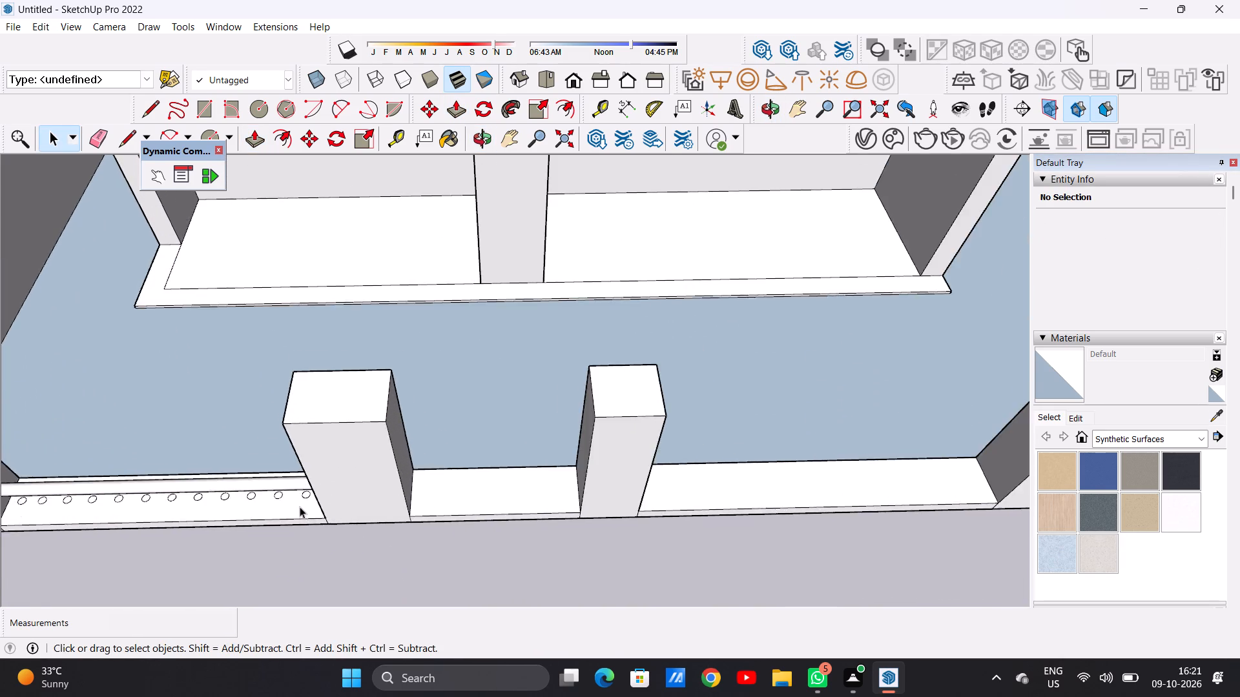
{"action": "scroll", "coordinate": [300, 507], "scroll_direction": "up", "scroll_amount": 17}
{"action": "double_click", "coordinate": [327, 443]}
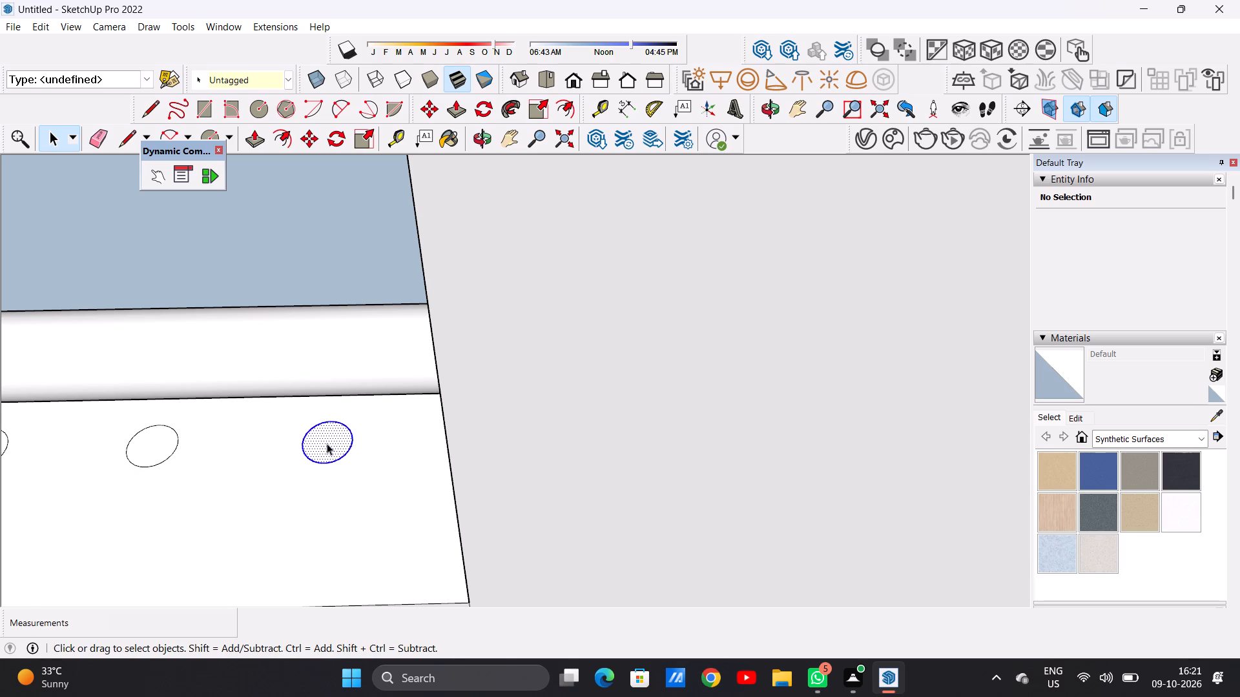
{"action": "key", "text": "m"}
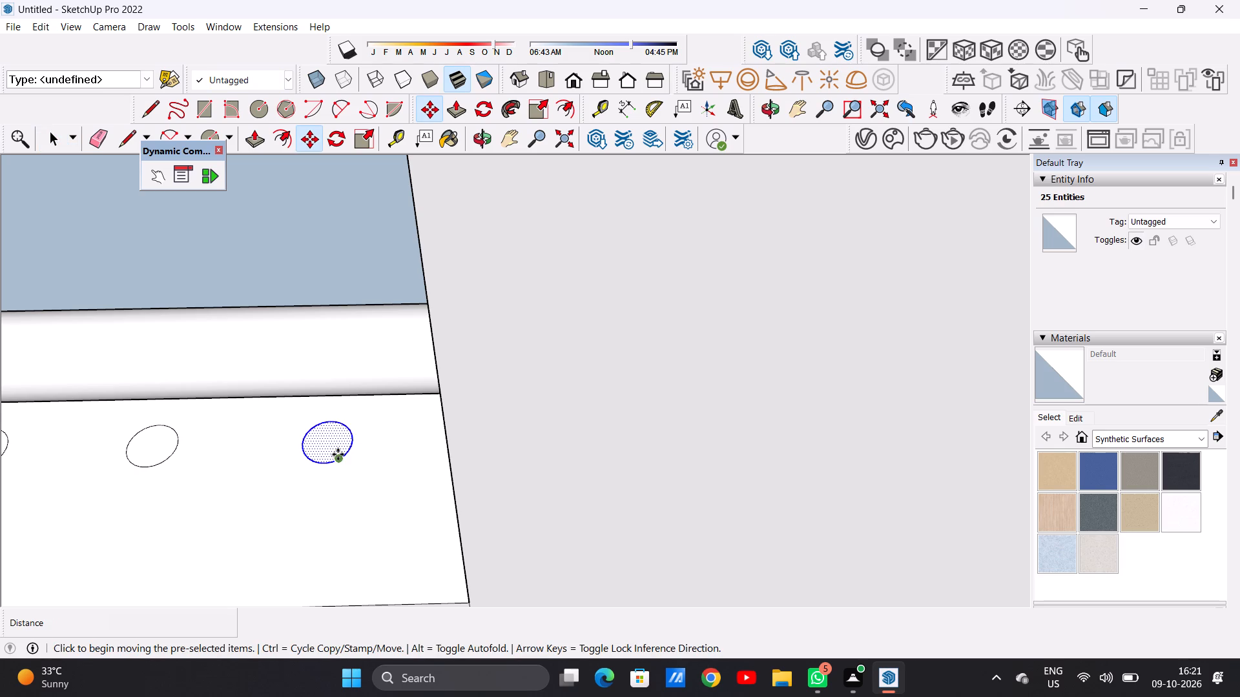
{"action": "left_click", "coordinate": [336, 454]}
{"action": "scroll", "coordinate": [305, 479], "scroll_direction": "down", "scroll_amount": 15}
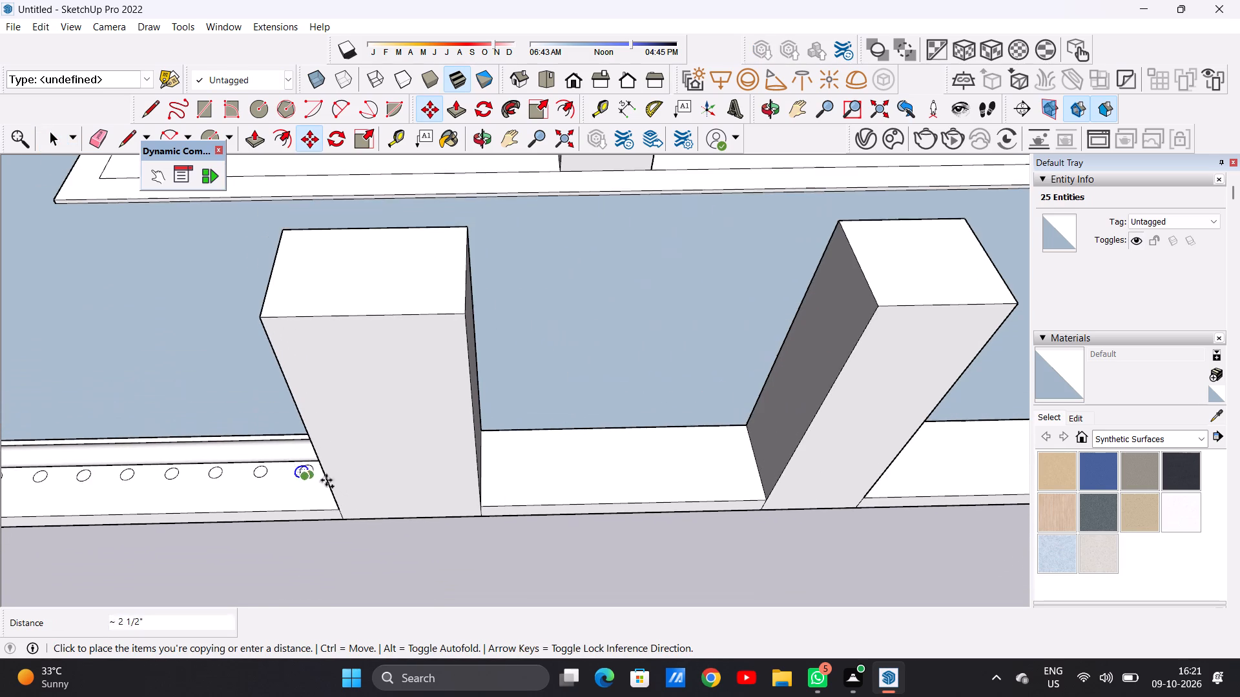
{"action": "scroll", "coordinate": [712, 473], "scroll_direction": "up", "scroll_amount": 5}
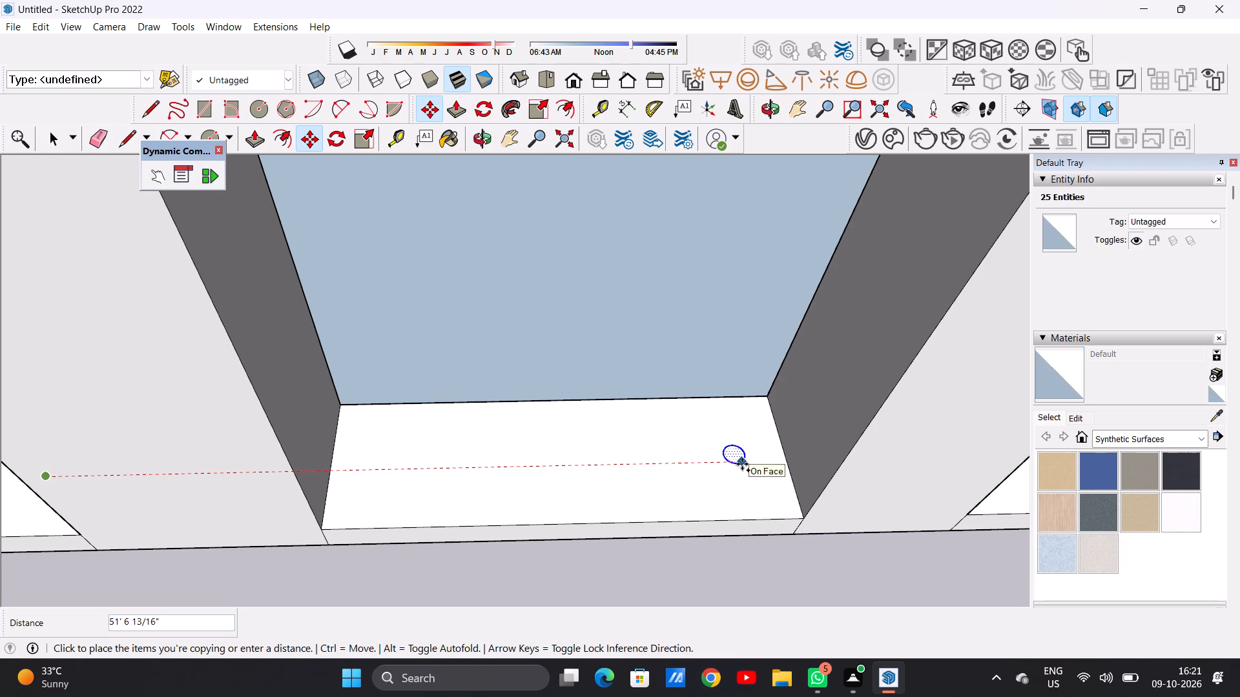
{"action": "left_click", "coordinate": [742, 464]}
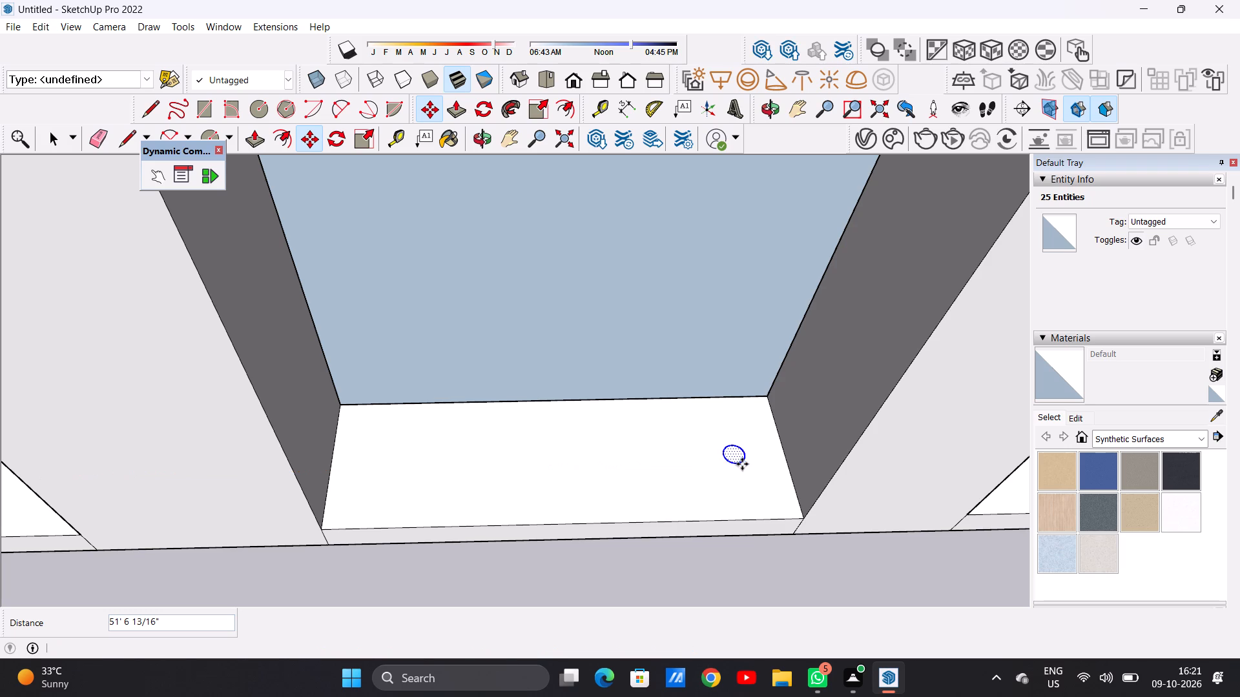
Copy the circle along the base wall between the first and second pillars, adding six more at roughly even spacing.
{"action": "left_click", "coordinate": [742, 464]}
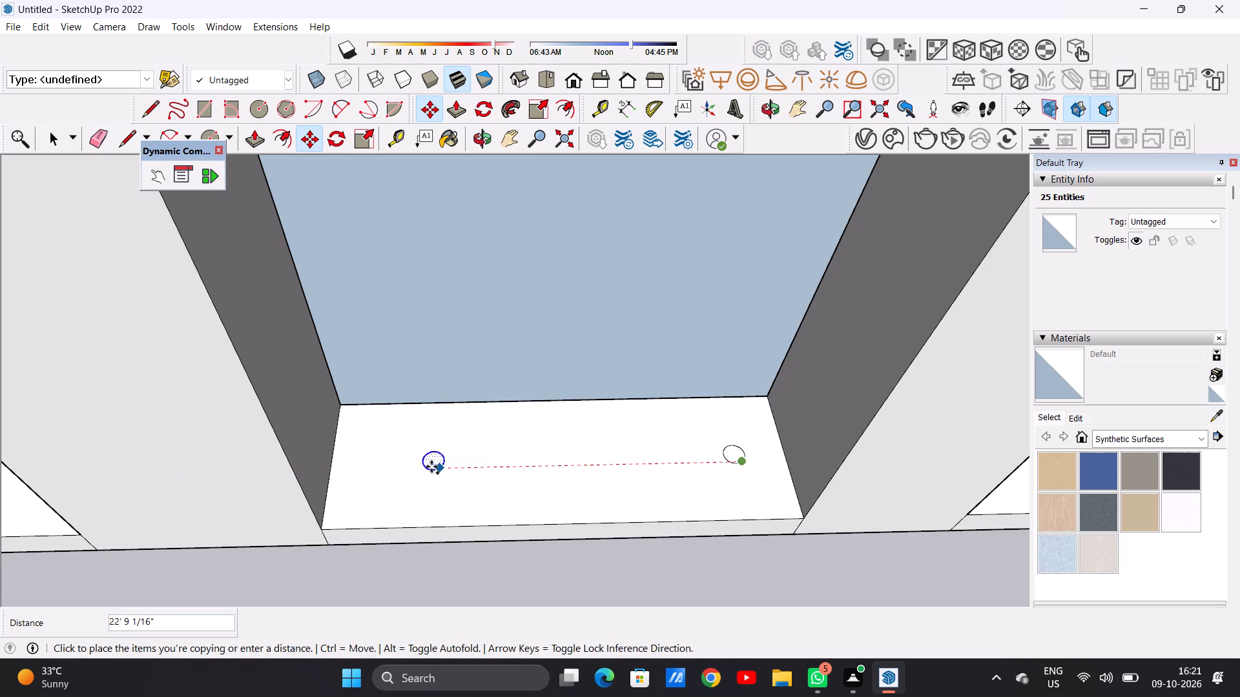
{"action": "left_click", "coordinate": [366, 471]}
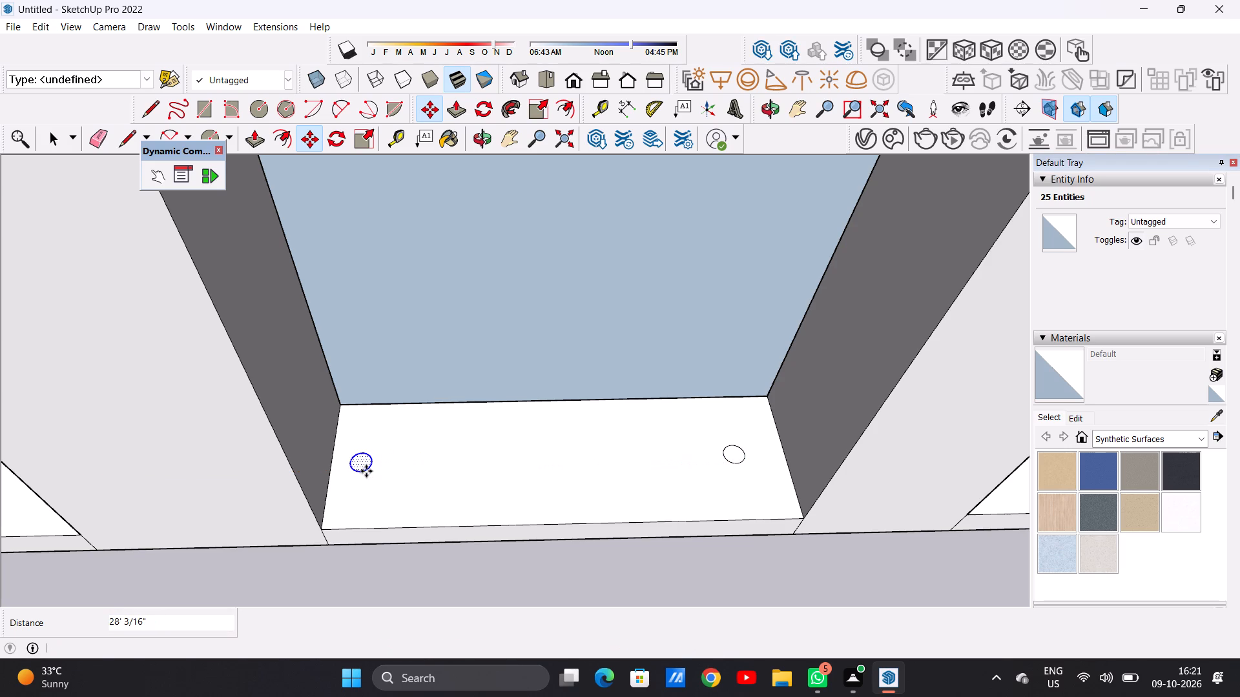
{"action": "left_click", "coordinate": [366, 471]}
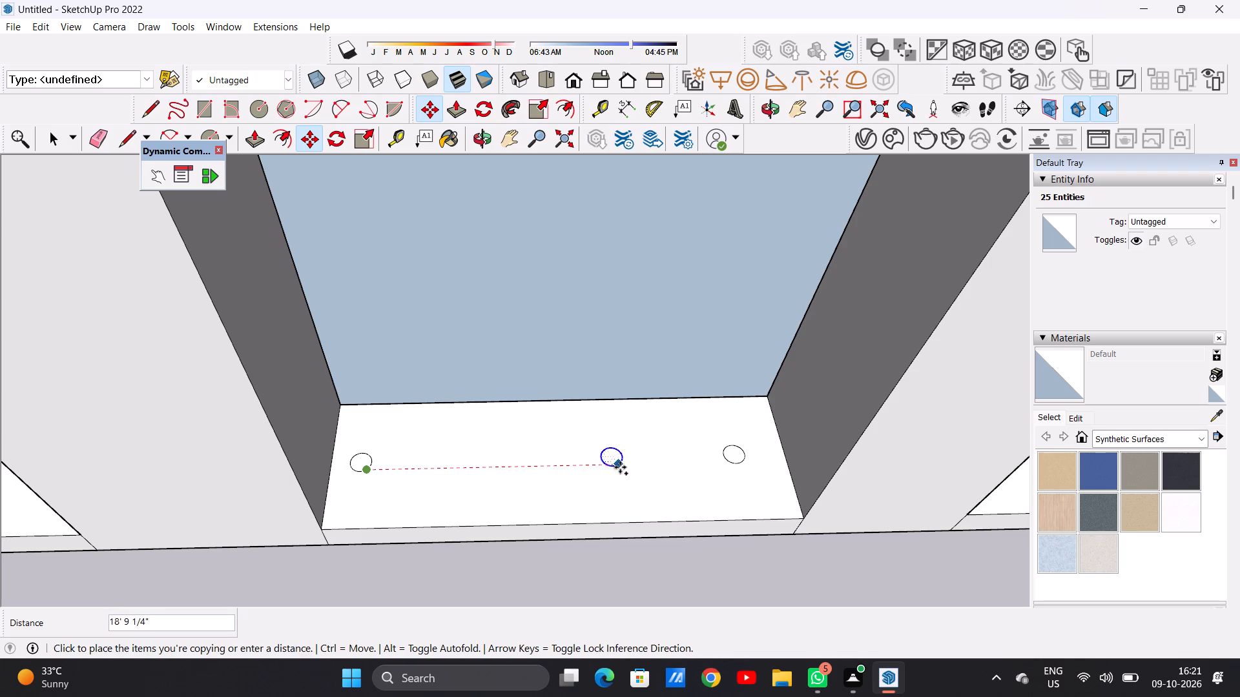
{"action": "left_click", "coordinate": [679, 467]}
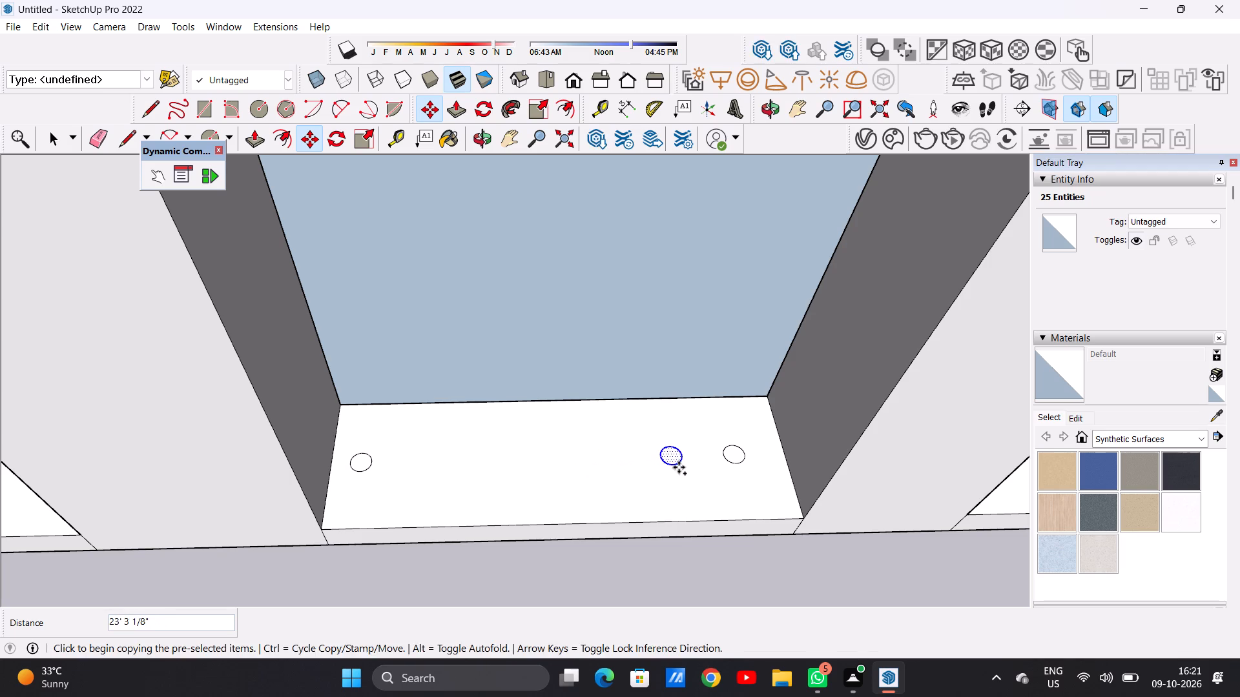
{"action": "left_click", "coordinate": [679, 467]}
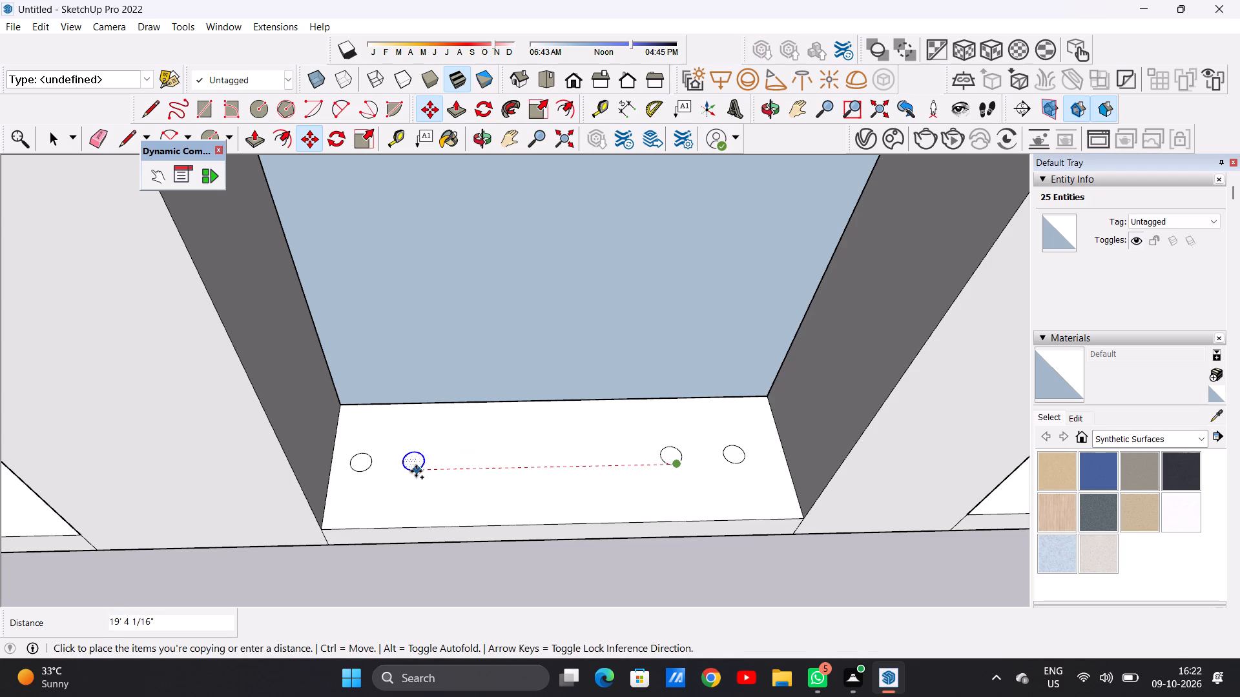
{"action": "left_click", "coordinate": [416, 471]}
{"action": "left_click", "coordinate": [416, 471]}
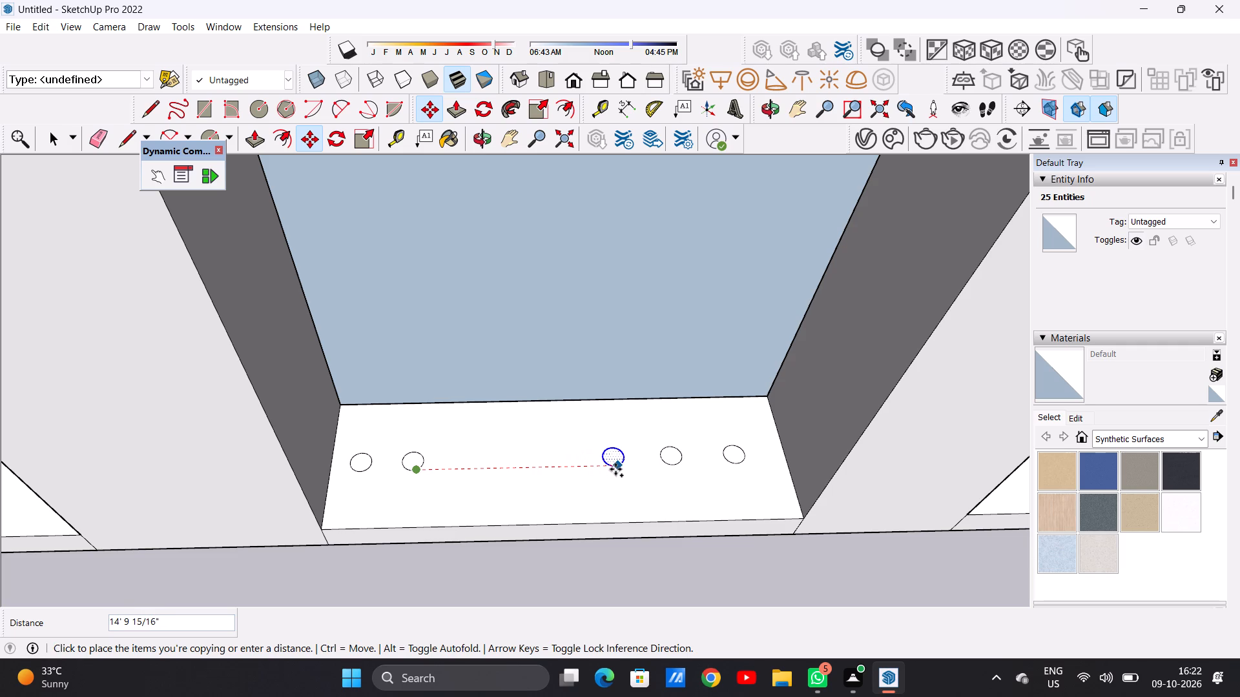
{"action": "left_click", "coordinate": [617, 469]}
{"action": "left_click", "coordinate": [617, 469]}
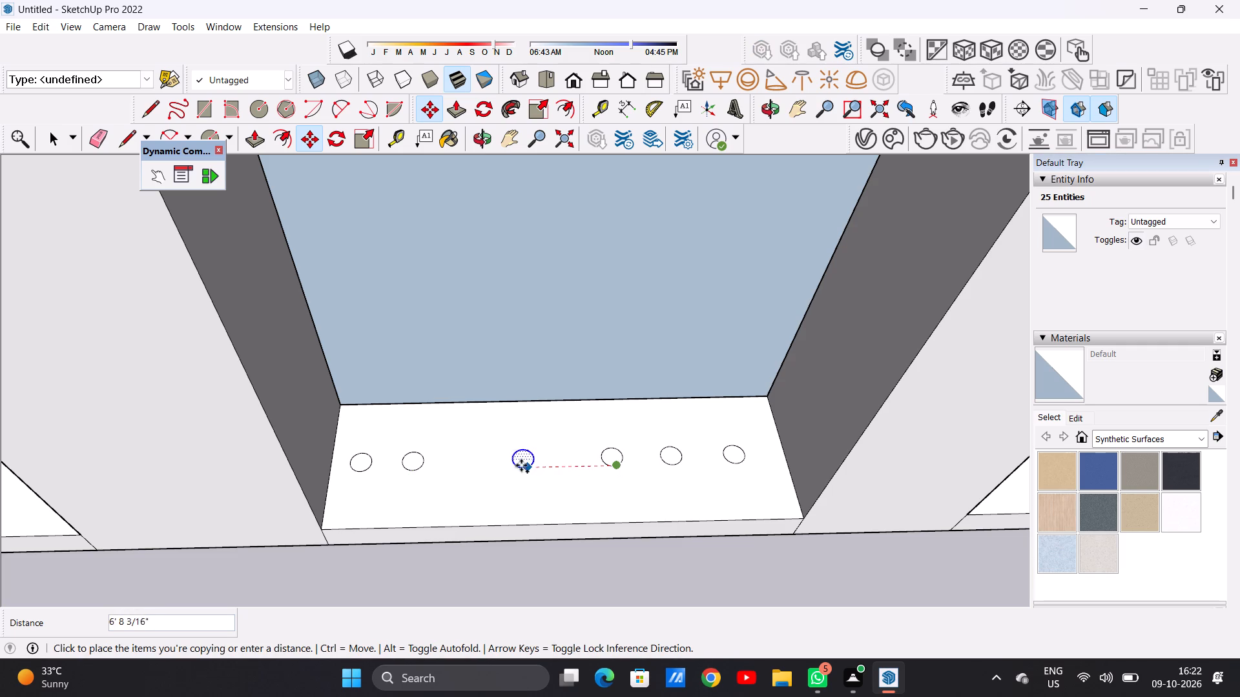
{"action": "left_click", "coordinate": [476, 463]}
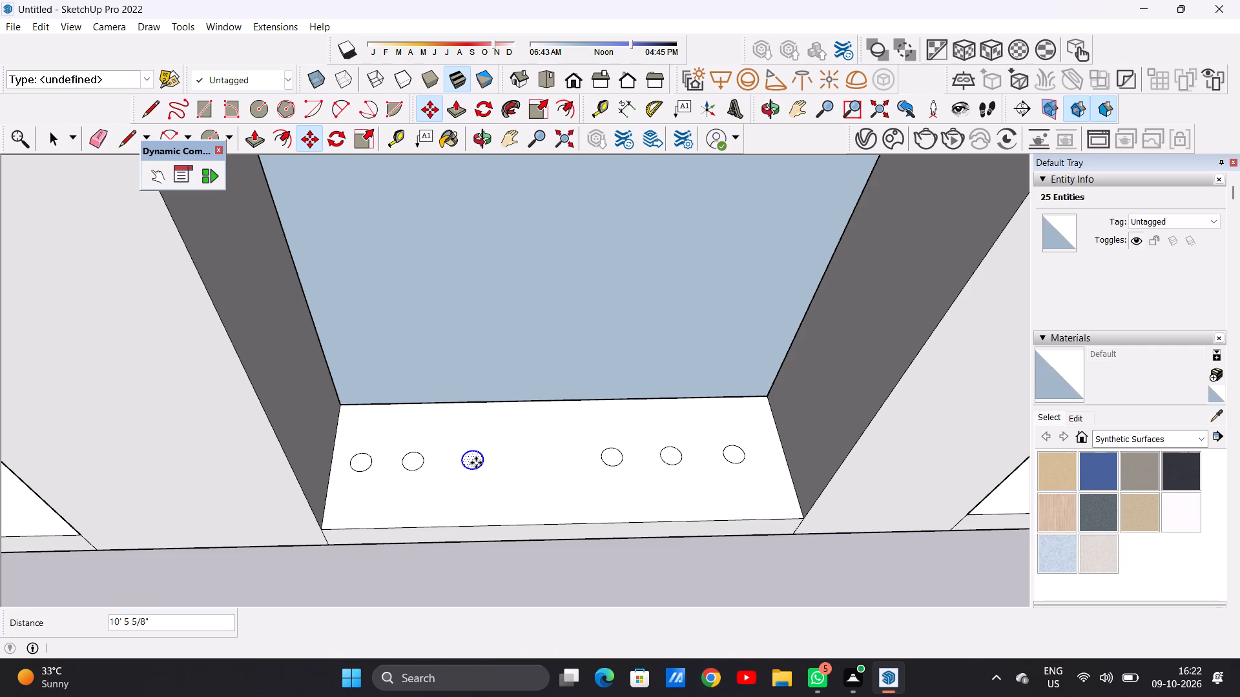
{"action": "left_click", "coordinate": [476, 463]}
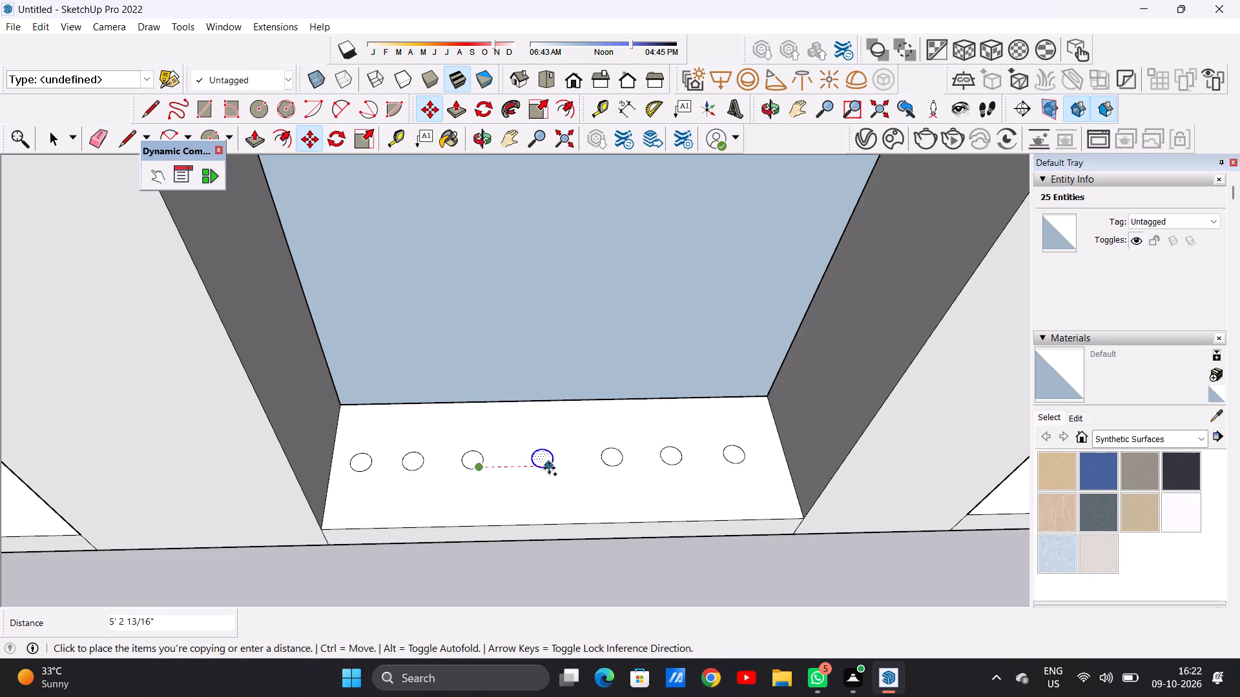
{"action": "left_click", "coordinate": [548, 468]}
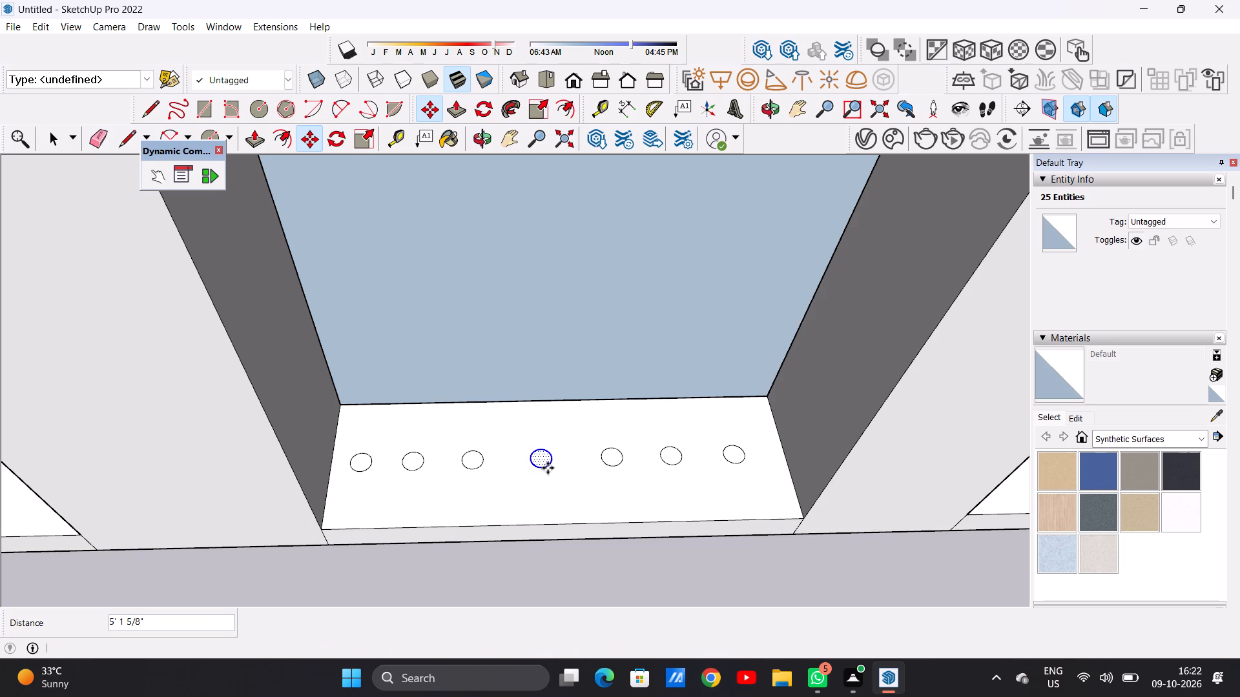
Copy the circle onto the next base wall, once beside the wide pillar and once about 64' 9" back, near the second pillar.
{"action": "left_click", "coordinate": [548, 468]}
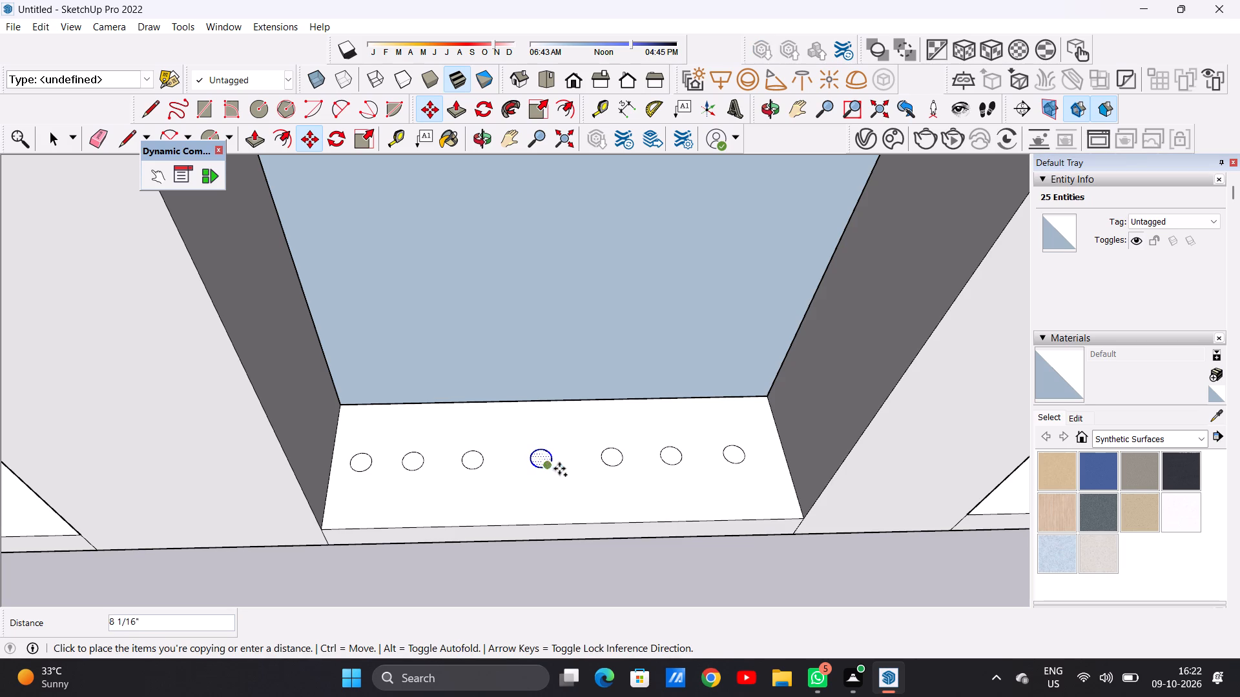
{"action": "scroll", "coordinate": [516, 486], "scroll_direction": "down", "scroll_amount": 9}
{"action": "scroll", "coordinate": [654, 486], "scroll_direction": "down", "scroll_amount": 2}
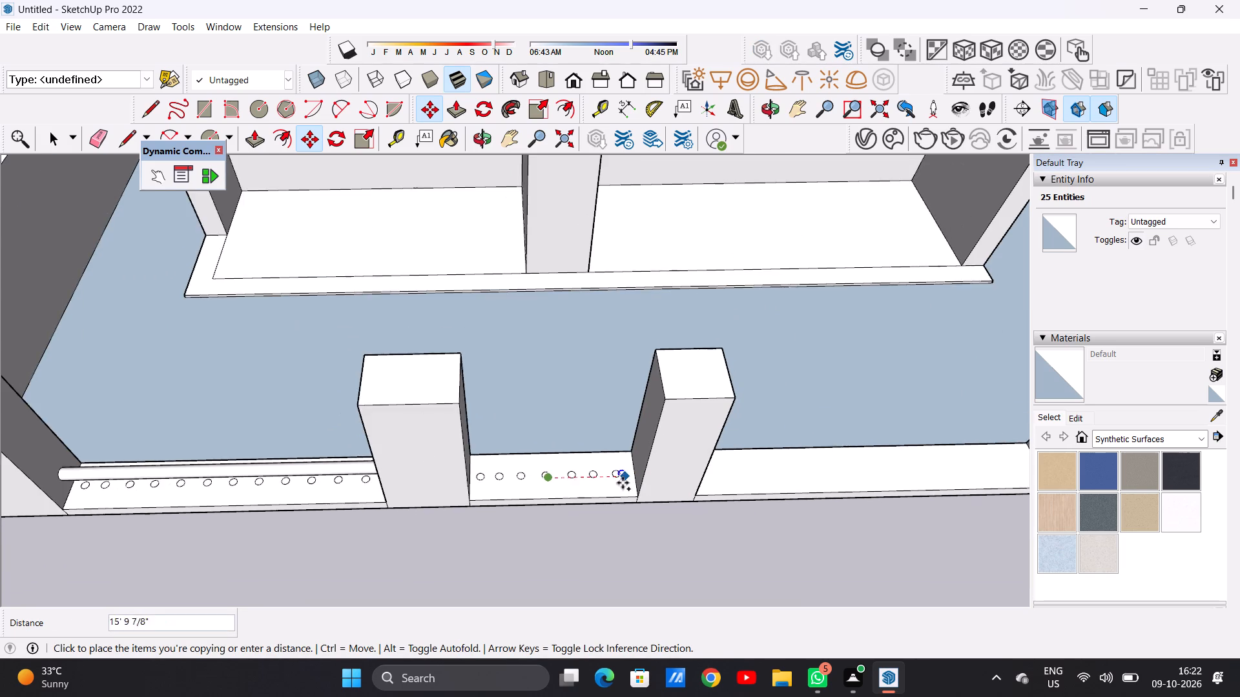
{"action": "scroll", "coordinate": [623, 483], "scroll_direction": "down", "scroll_amount": 2}
{"action": "scroll", "coordinate": [825, 470], "scroll_direction": "up", "scroll_amount": 4}
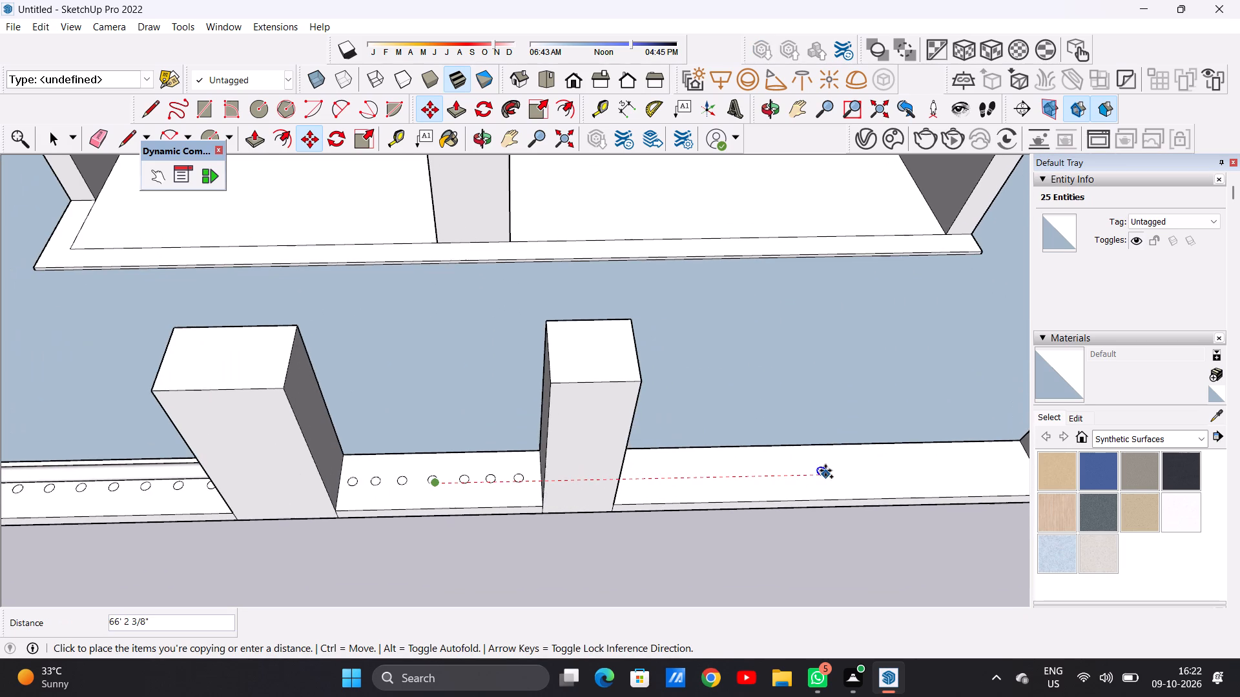
{"action": "scroll", "coordinate": [800, 477], "scroll_direction": "down", "scroll_amount": 4}
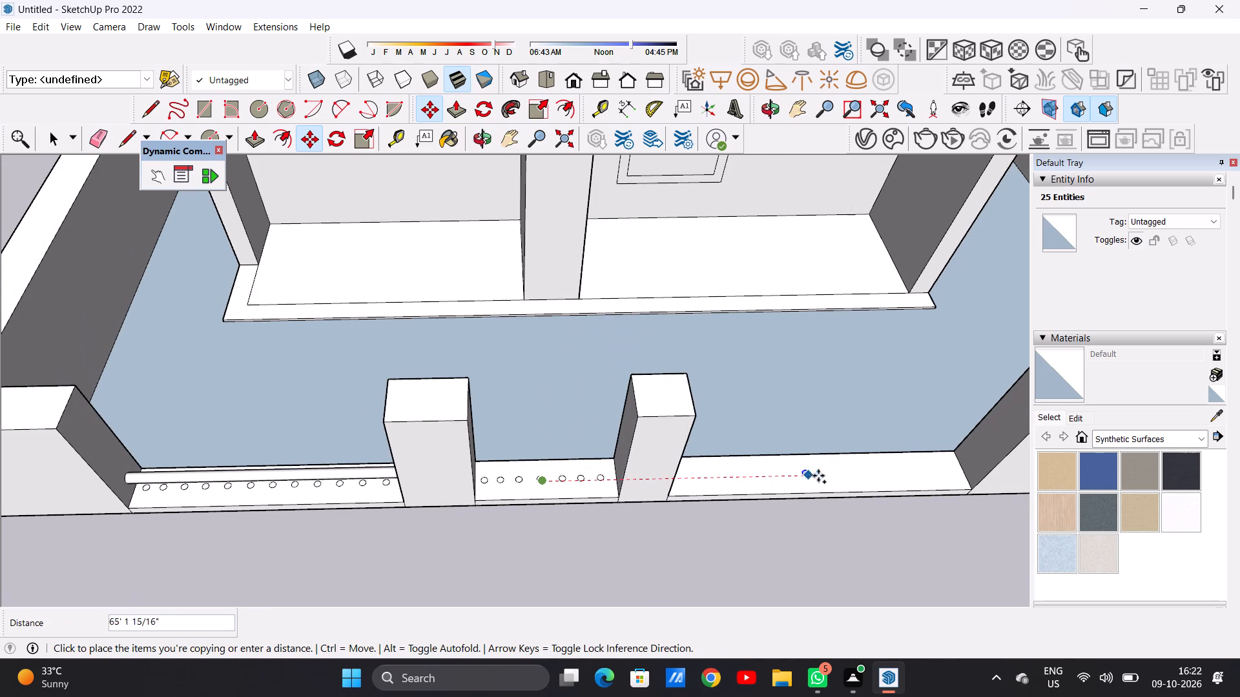
{"action": "scroll", "coordinate": [900, 471], "scroll_direction": "up", "scroll_amount": 5}
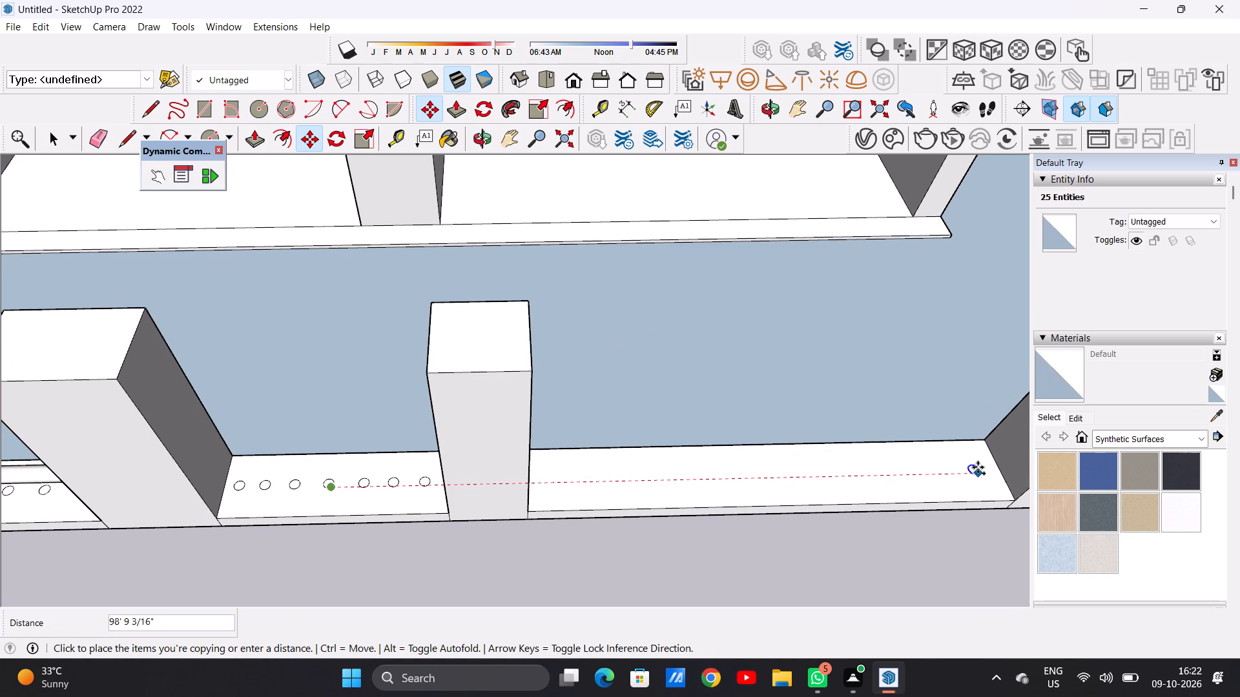
{"action": "left_click", "coordinate": [978, 467]}
{"action": "left_click", "coordinate": [978, 467]}
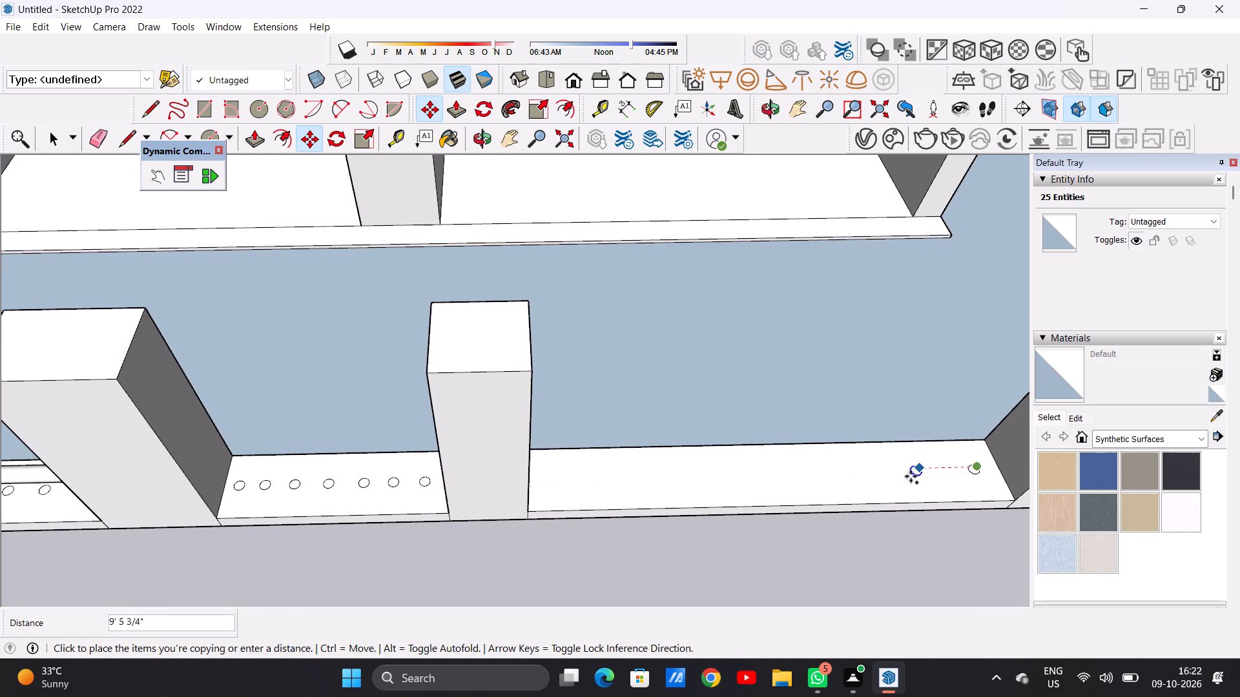
{"action": "left_click", "coordinate": [557, 472]}
Copy the circle beside the second pillar about 58' 2" along the same base wall, just short of the wide pillar's circle.
{"action": "middle_click_drag", "start_coordinate": [736, 496], "coordinate": [685, 485]}
{"action": "scroll", "coordinate": [717, 481], "scroll_direction": "down", "scroll_amount": 10}
{"action": "scroll", "coordinate": [772, 506], "scroll_direction": "up", "scroll_amount": 2}
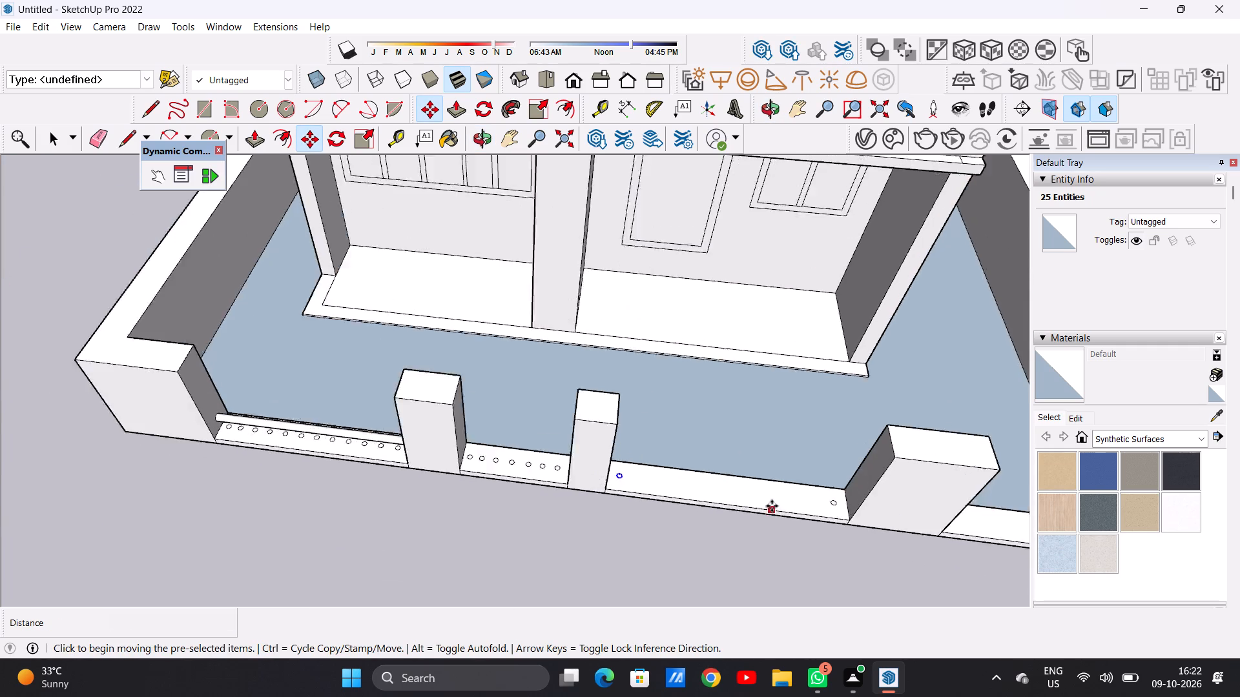
{"action": "scroll", "coordinate": [772, 506], "scroll_direction": "up", "scroll_amount": 9}
{"action": "scroll", "coordinate": [705, 467], "scroll_direction": "up", "scroll_amount": 5}
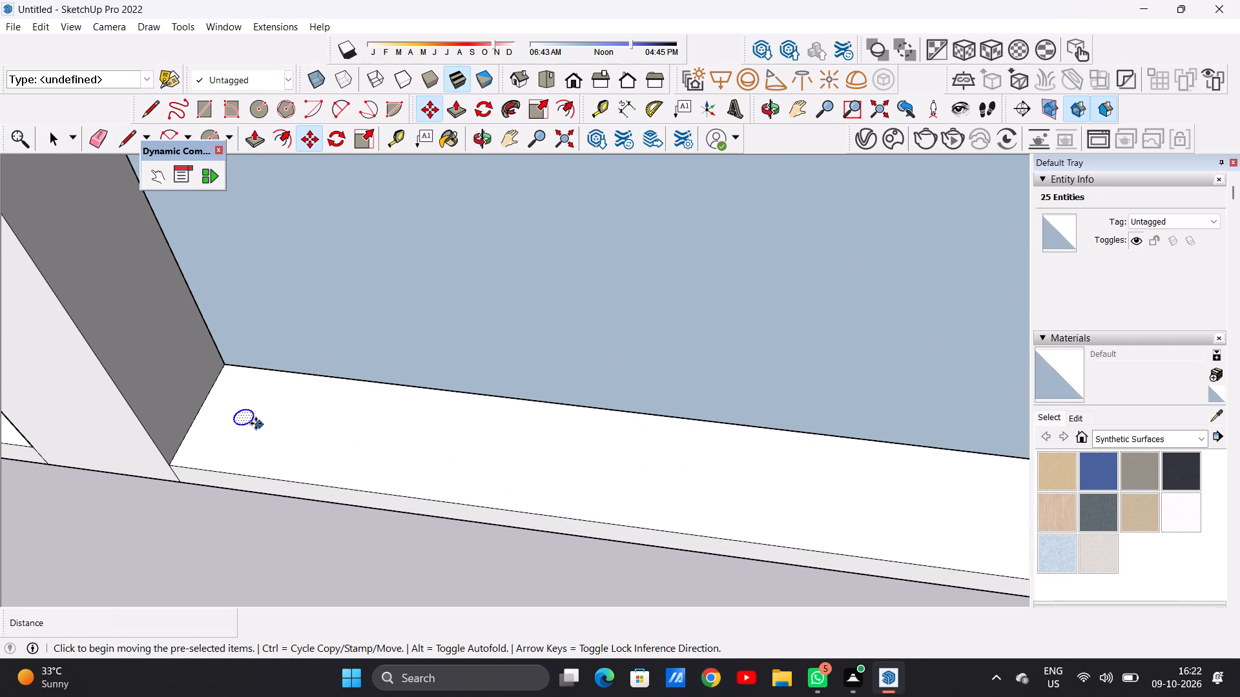
{"action": "left_click", "coordinate": [248, 422]}
{"action": "scroll", "coordinate": [397, 442], "scroll_direction": "down", "scroll_amount": 2}
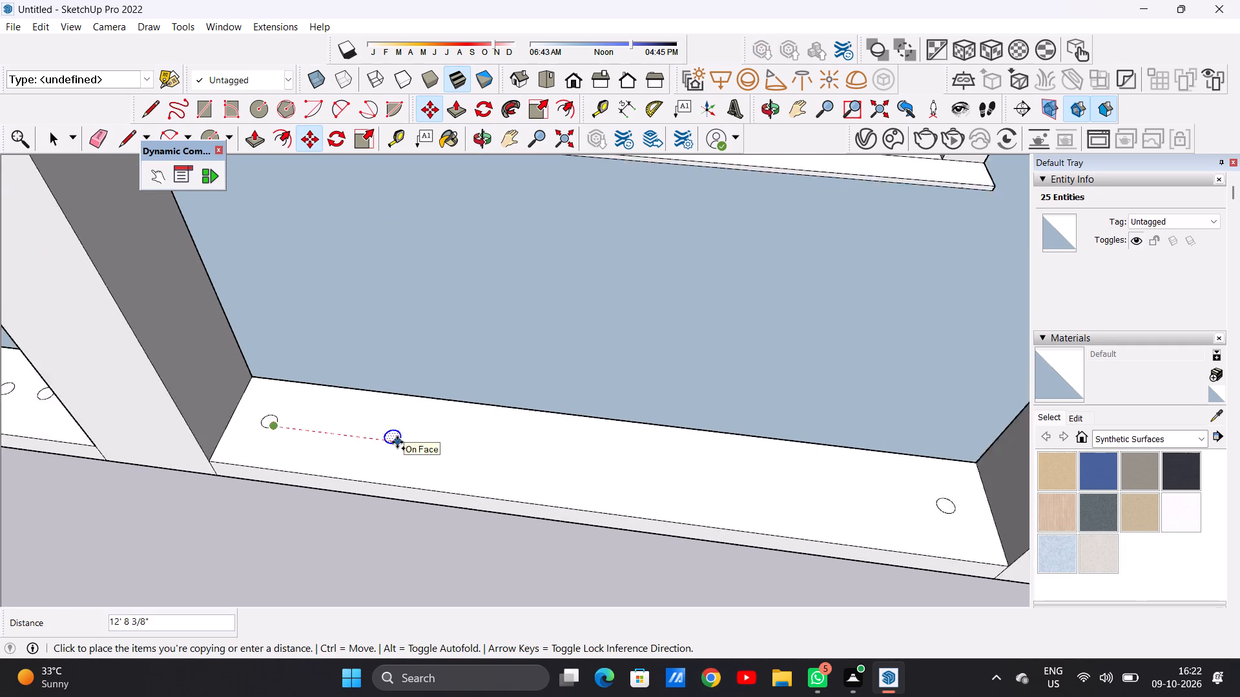
{"action": "scroll", "coordinate": [397, 442], "scroll_direction": "down", "scroll_amount": 8}
{"action": "middle_click_drag", "start_coordinate": [398, 444], "coordinate": [449, 463]}
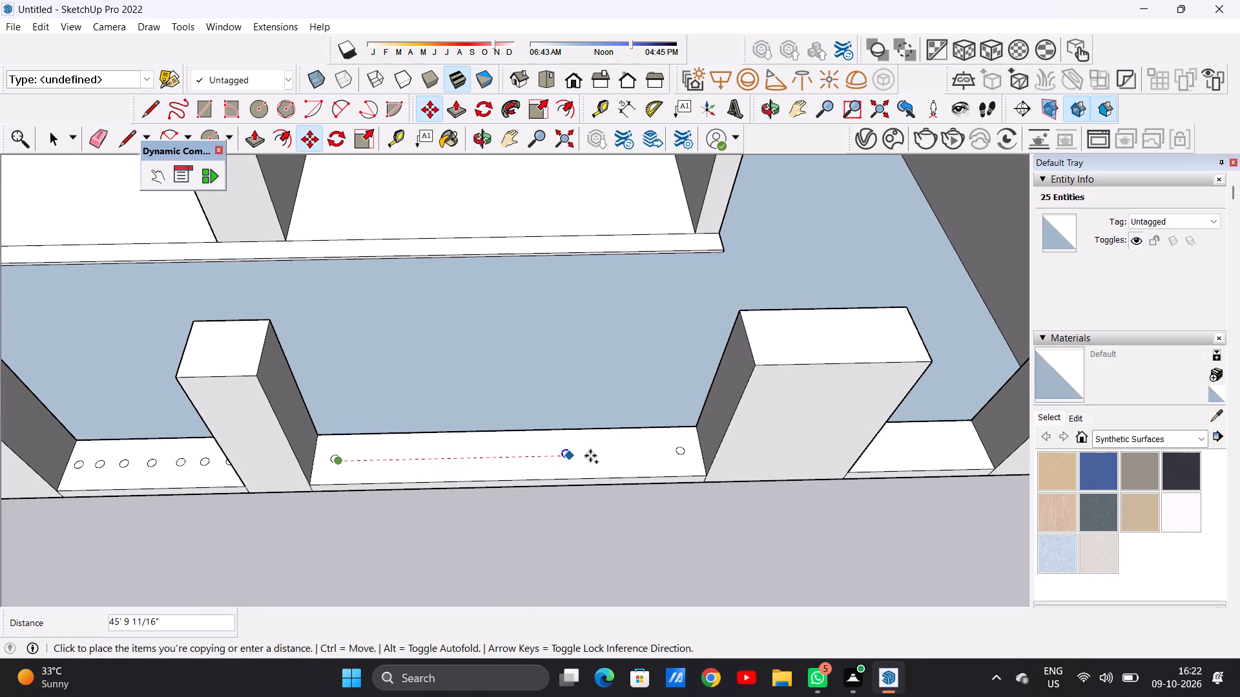
{"action": "scroll", "coordinate": [646, 453], "scroll_direction": "up", "scroll_amount": 3}
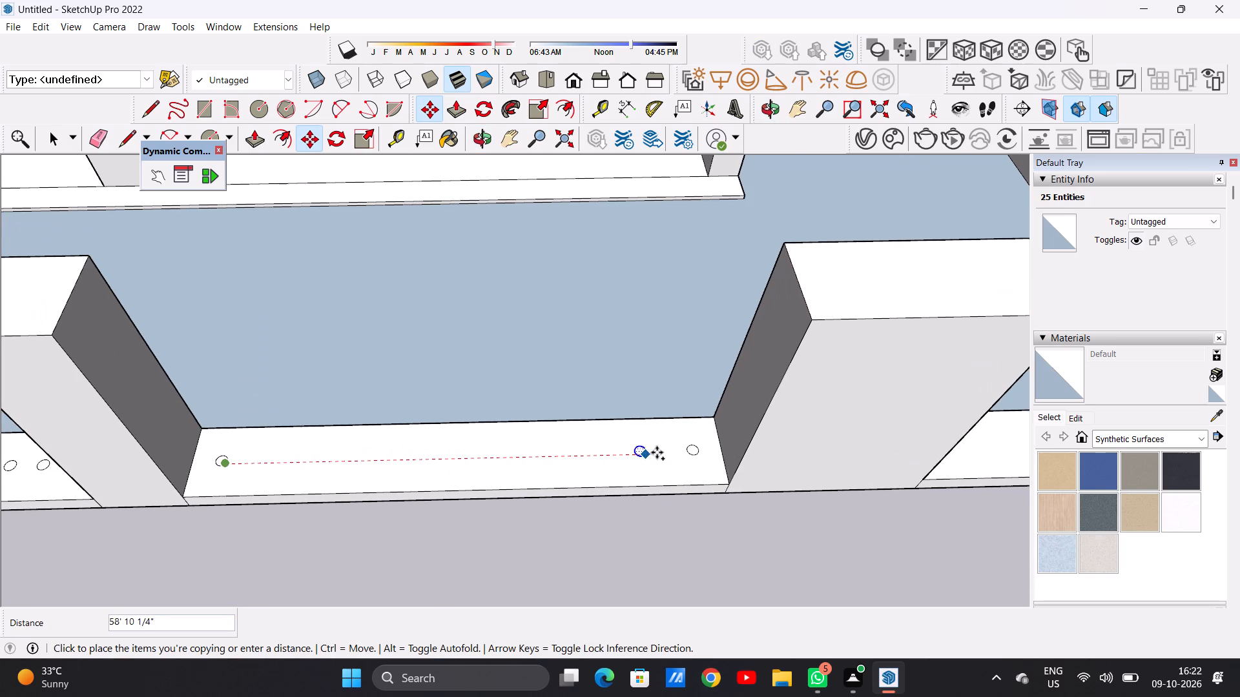
{"action": "left_click", "coordinate": [650, 452]}
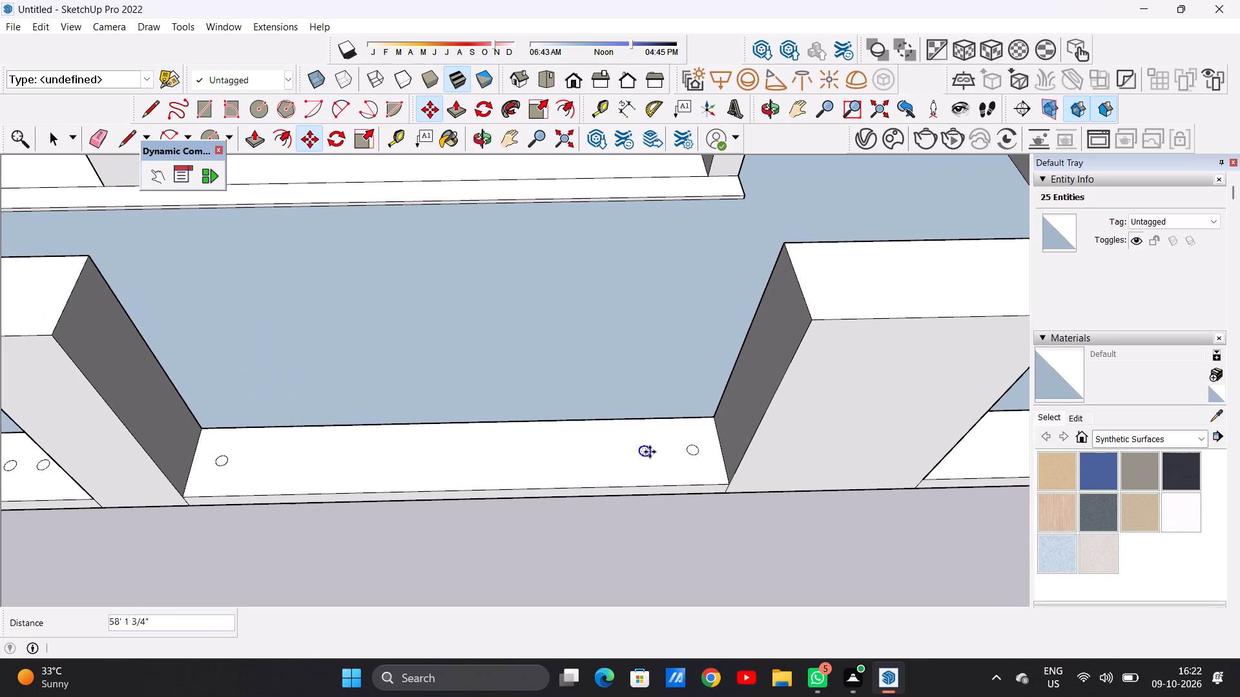
Fill the gap between the end circles on this base wall with seven more roughly evenly spaced circle copies.
{"action": "left_click", "coordinate": [650, 452]}
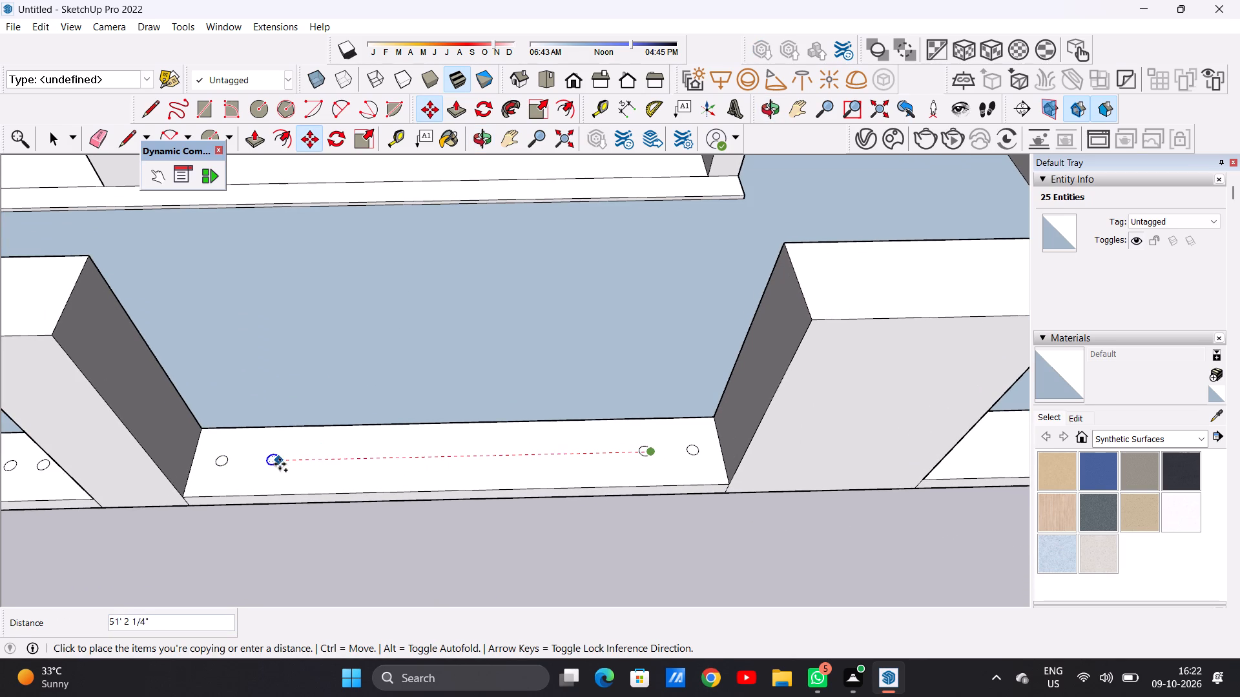
{"action": "left_click", "coordinate": [285, 465]}
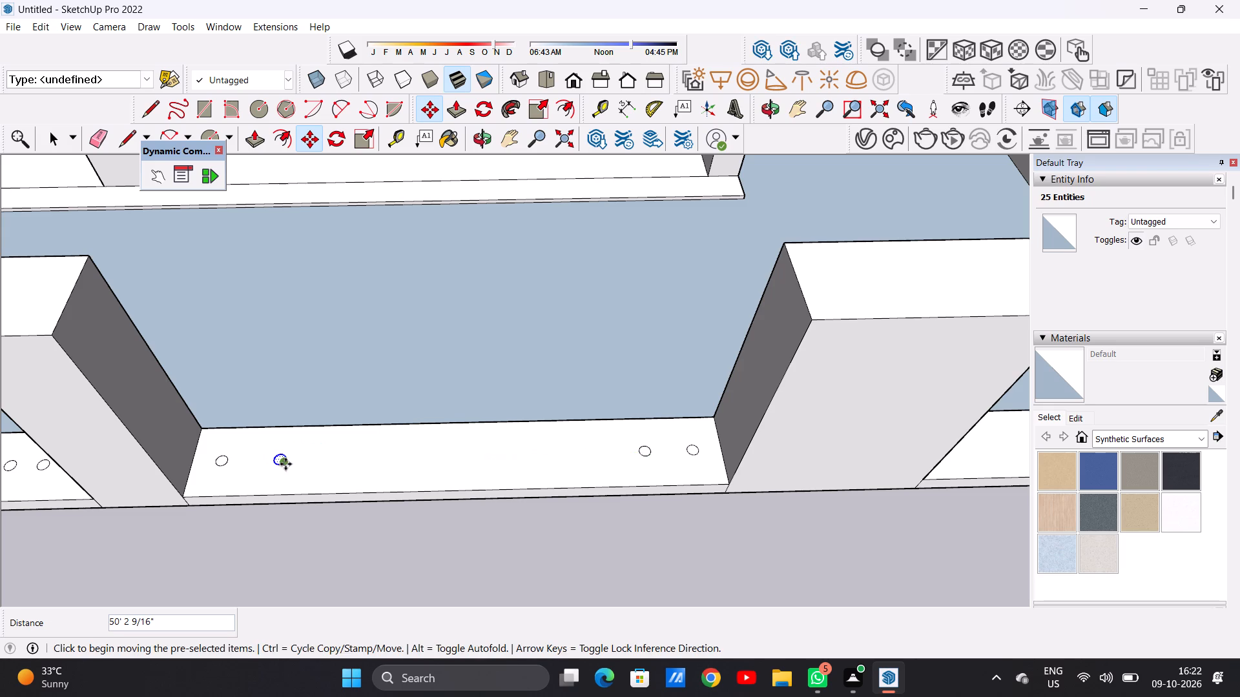
{"action": "left_click", "coordinate": [285, 464]}
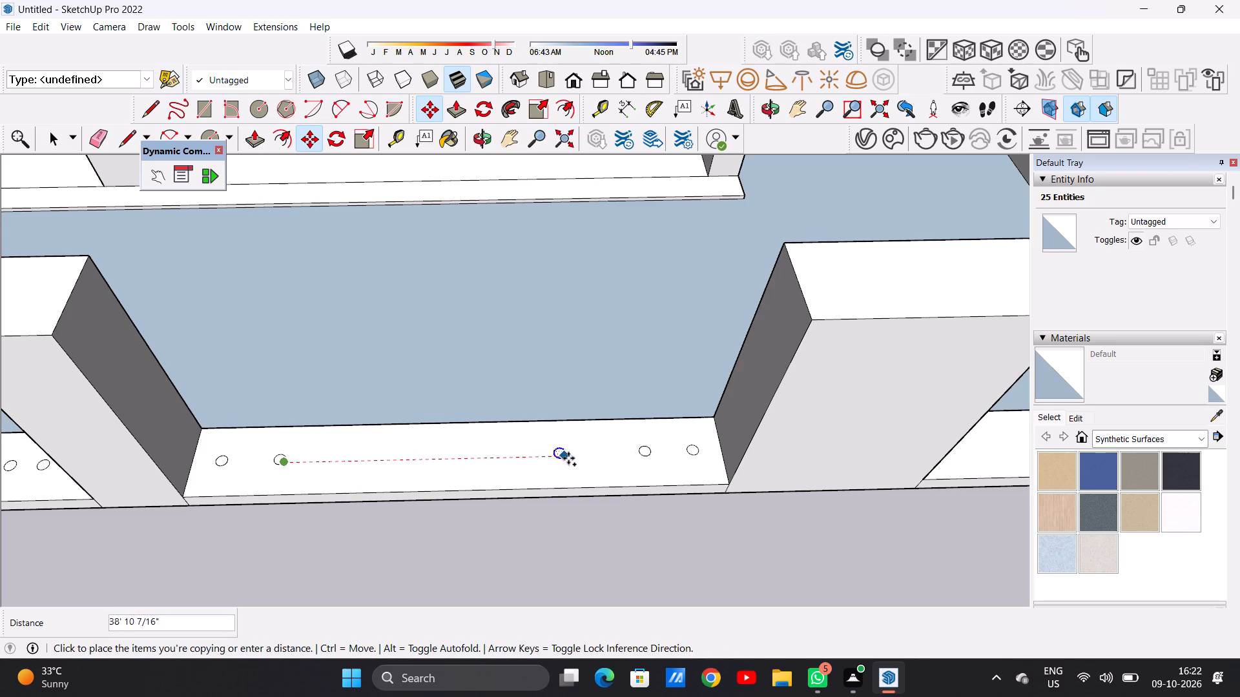
{"action": "left_click", "coordinate": [597, 458]}
{"action": "left_click", "coordinate": [597, 458]}
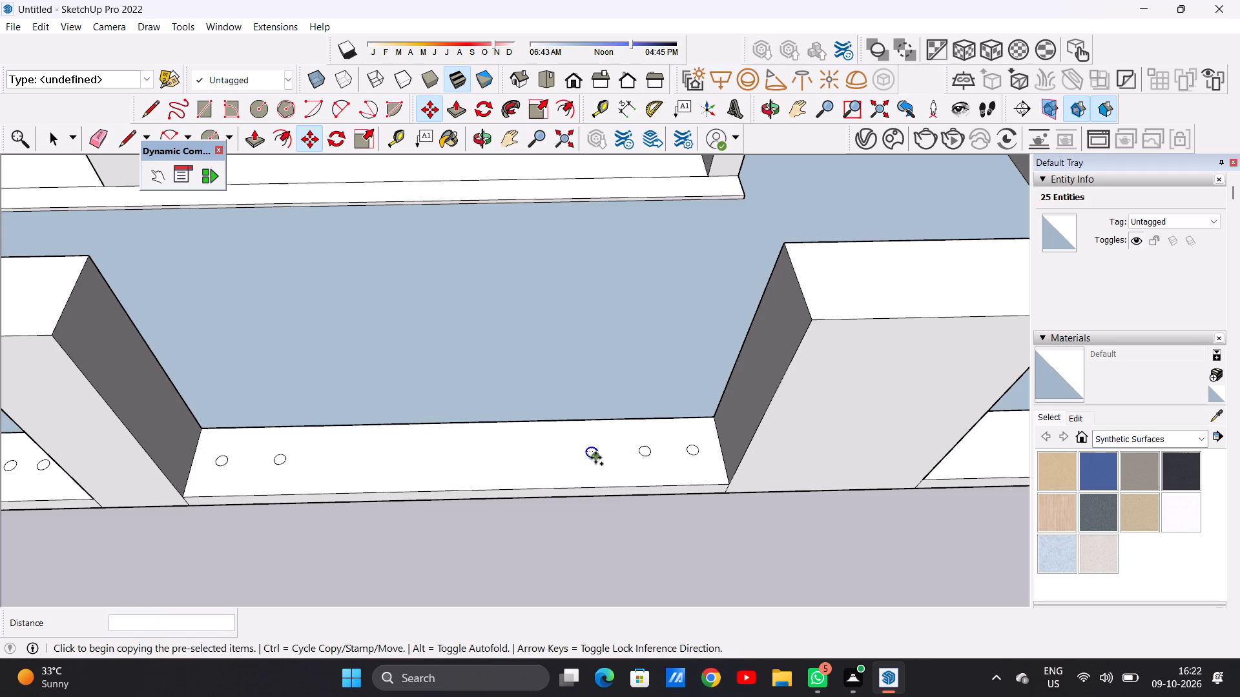
{"action": "left_click", "coordinate": [333, 461]}
{"action": "left_click", "coordinate": [333, 461]}
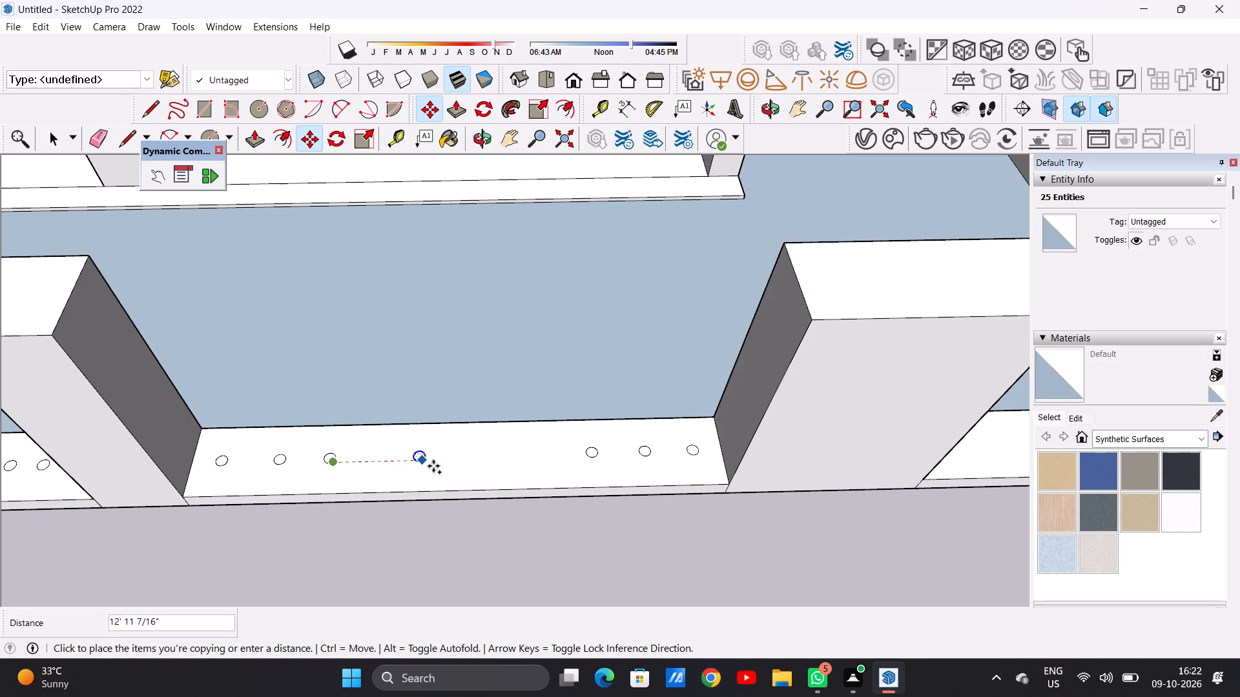
{"action": "left_click", "coordinate": [543, 463]}
{"action": "left_click", "coordinate": [543, 463]}
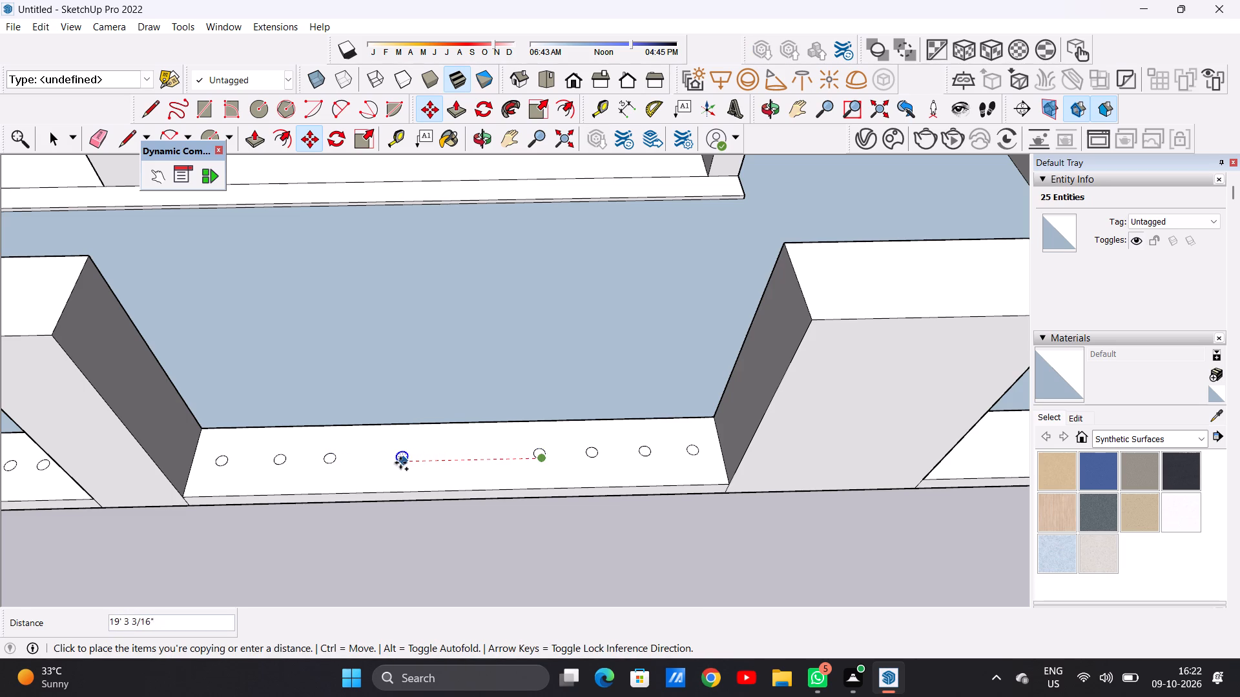
{"action": "left_click", "coordinate": [375, 463]}
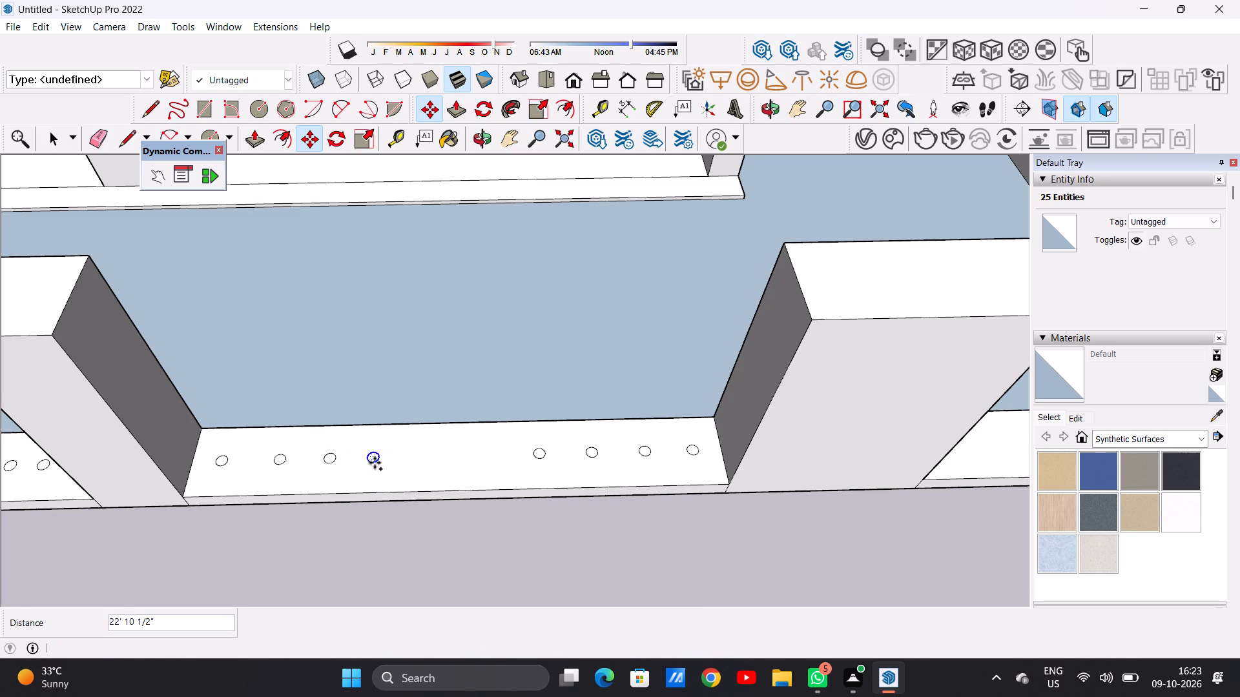
{"action": "left_click", "coordinate": [375, 463]}
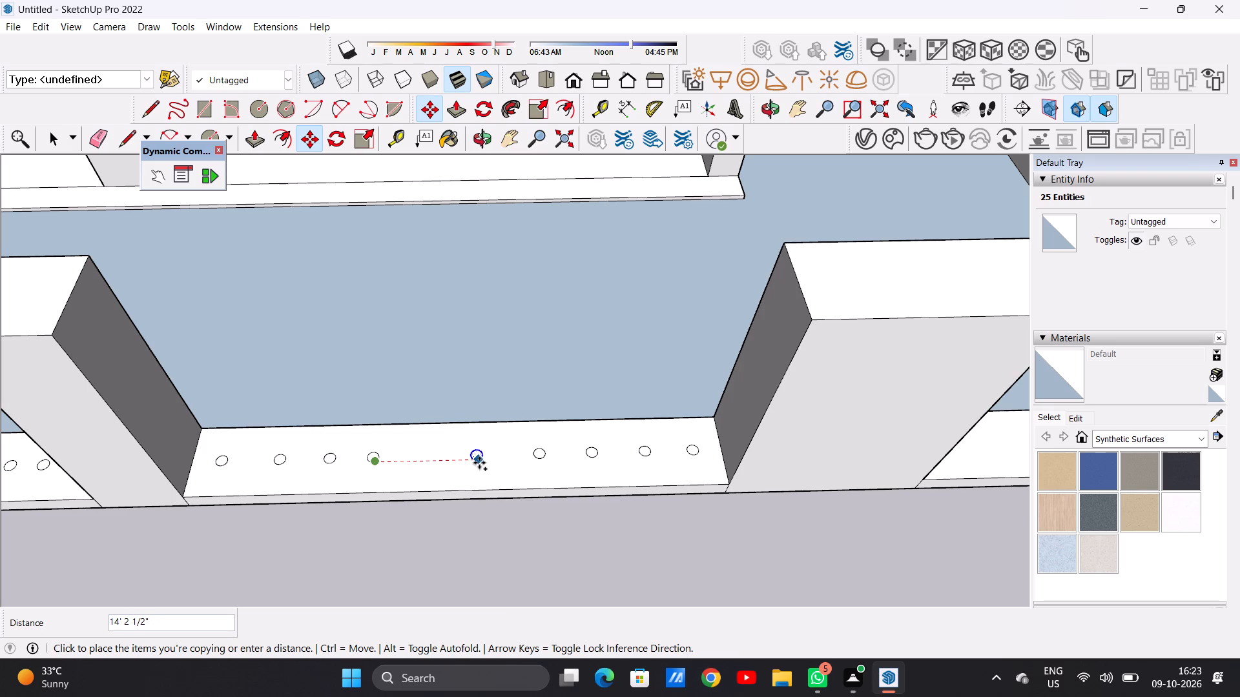
{"action": "left_click", "coordinate": [479, 463]}
{"action": "left_click", "coordinate": [479, 463]}
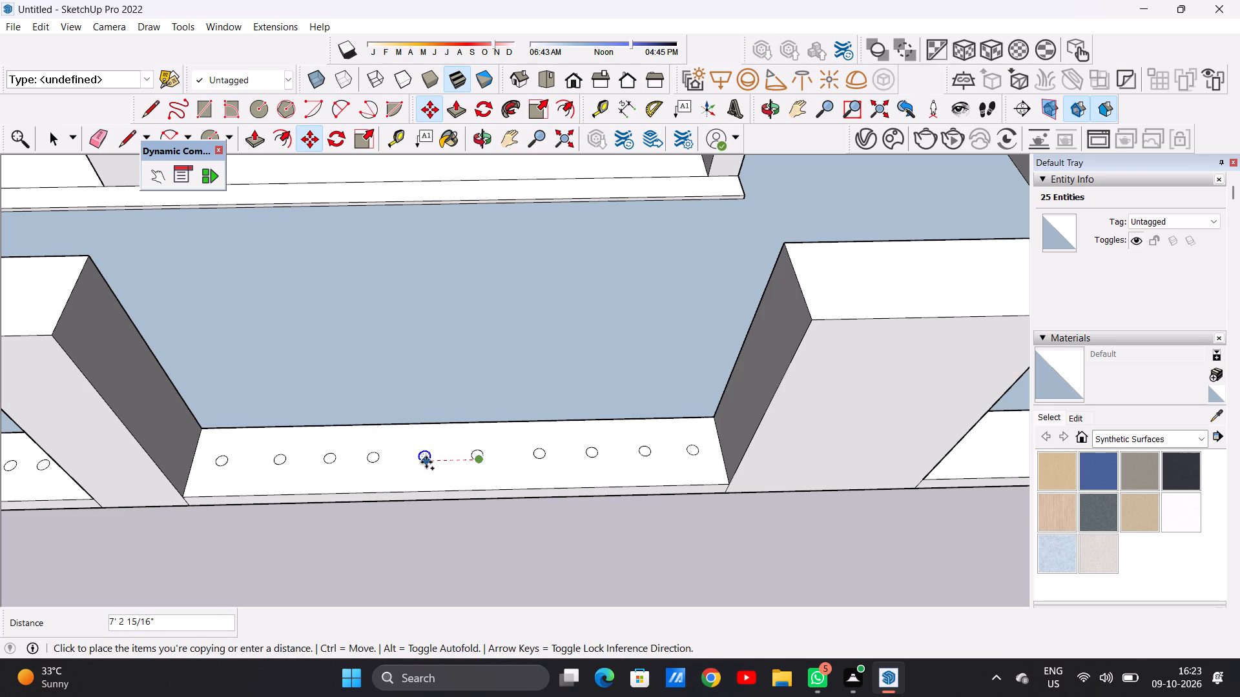
{"action": "left_click", "coordinate": [426, 462]}
{"action": "key", "text": "space"}
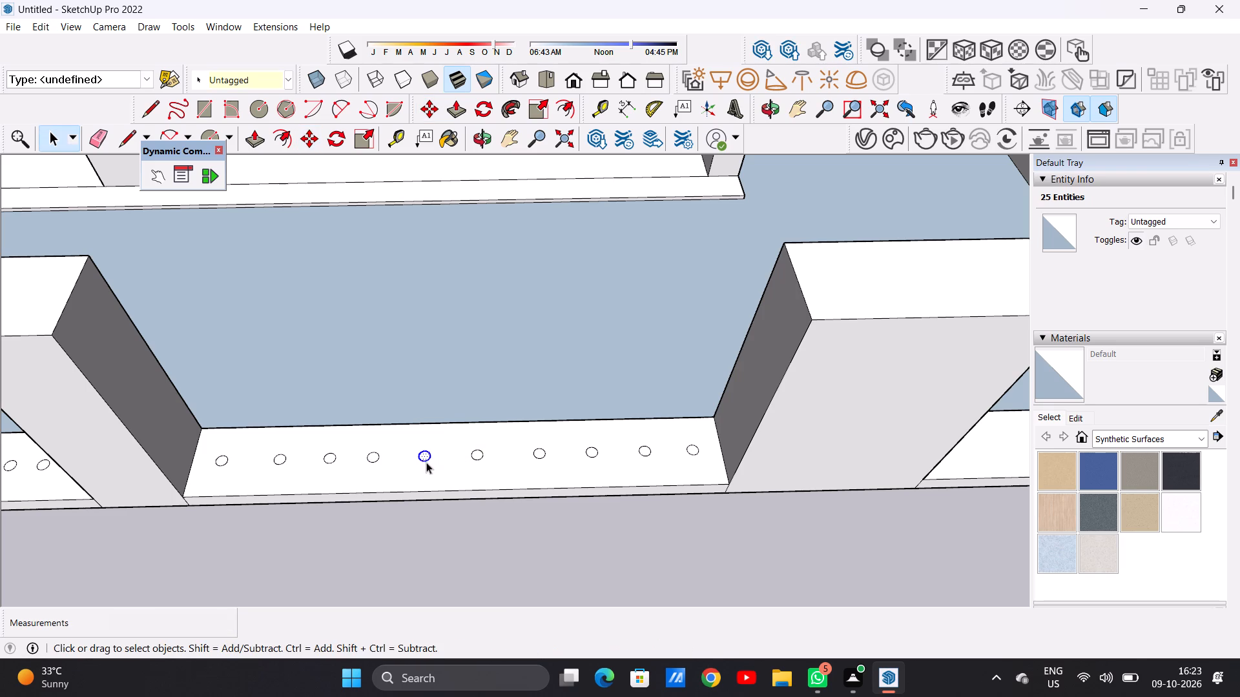
Copy the circle beside the wide pillar about 55' 7" along the front onto the last base wall, near the end wall.
{"action": "left_click", "coordinate": [437, 389]}
{"action": "scroll", "coordinate": [378, 508], "scroll_direction": "down", "scroll_amount": 12}
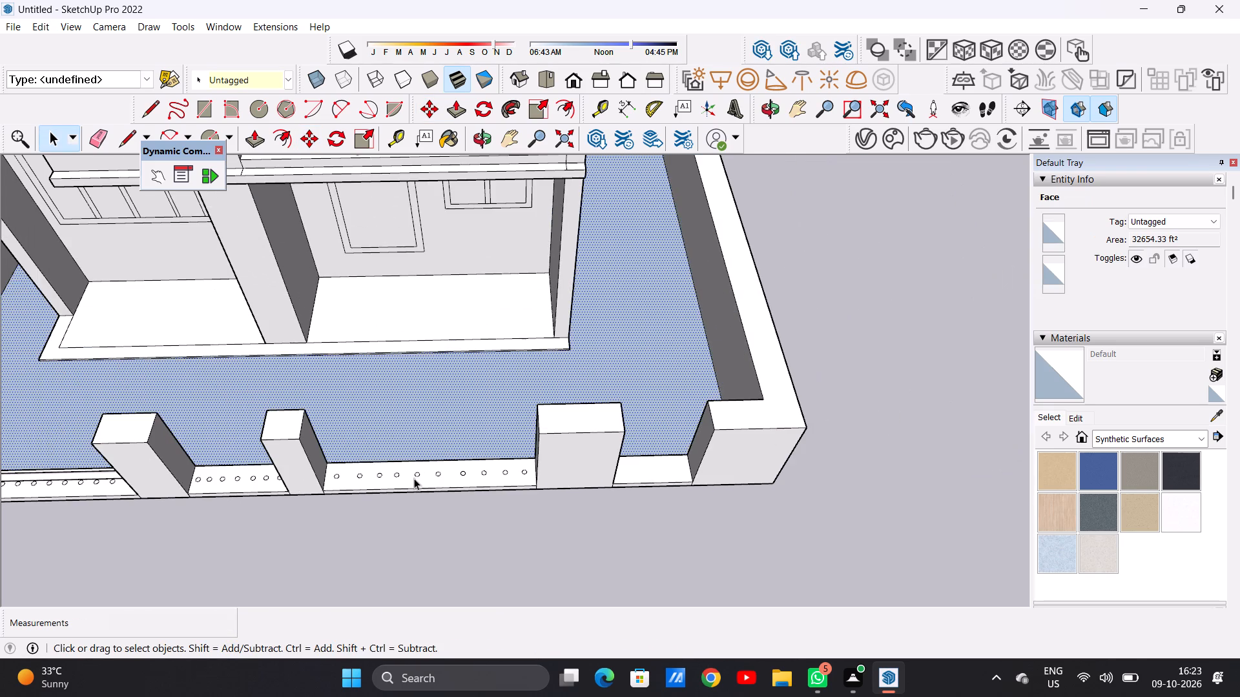
{"action": "left_click", "coordinate": [476, 530]}
{"action": "scroll", "coordinate": [555, 482], "scroll_direction": "up", "scroll_amount": 4}
{"action": "scroll", "coordinate": [491, 469], "scroll_direction": "up", "scroll_amount": 2}
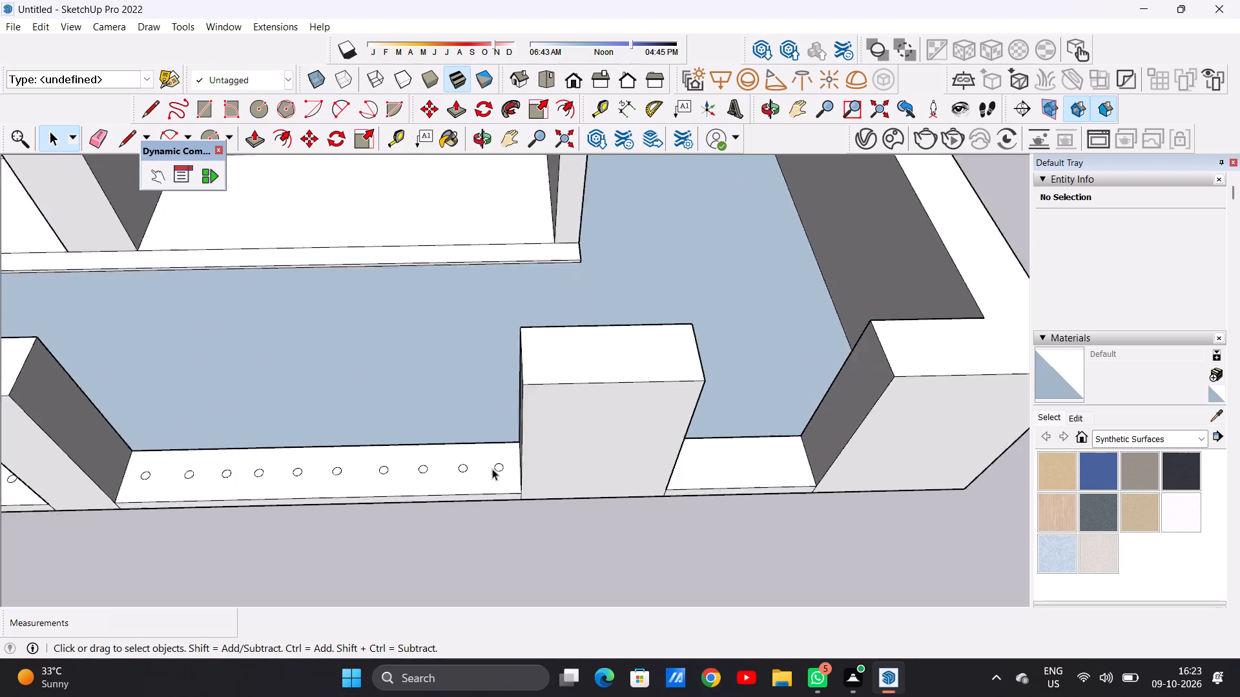
{"action": "scroll", "coordinate": [492, 469], "scroll_direction": "up", "scroll_amount": 11}
{"action": "double_click", "coordinate": [512, 471]}
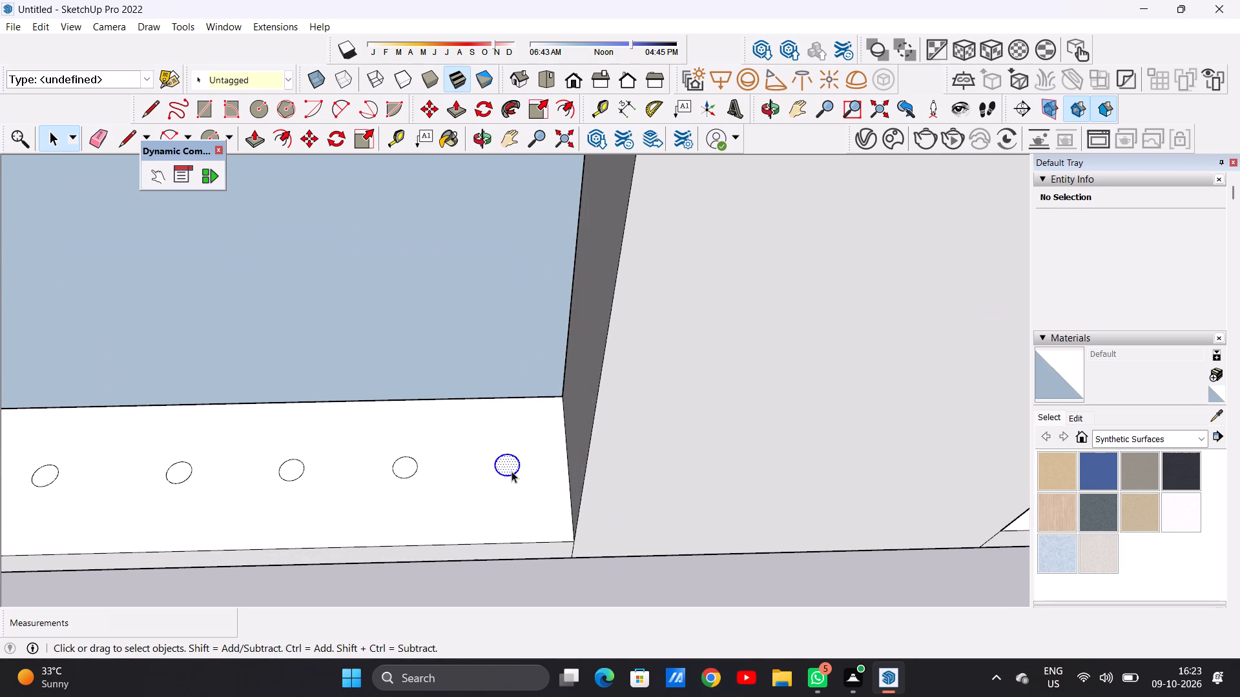
{"action": "key", "text": "m"}
{"action": "left_click", "coordinate": [519, 473]}
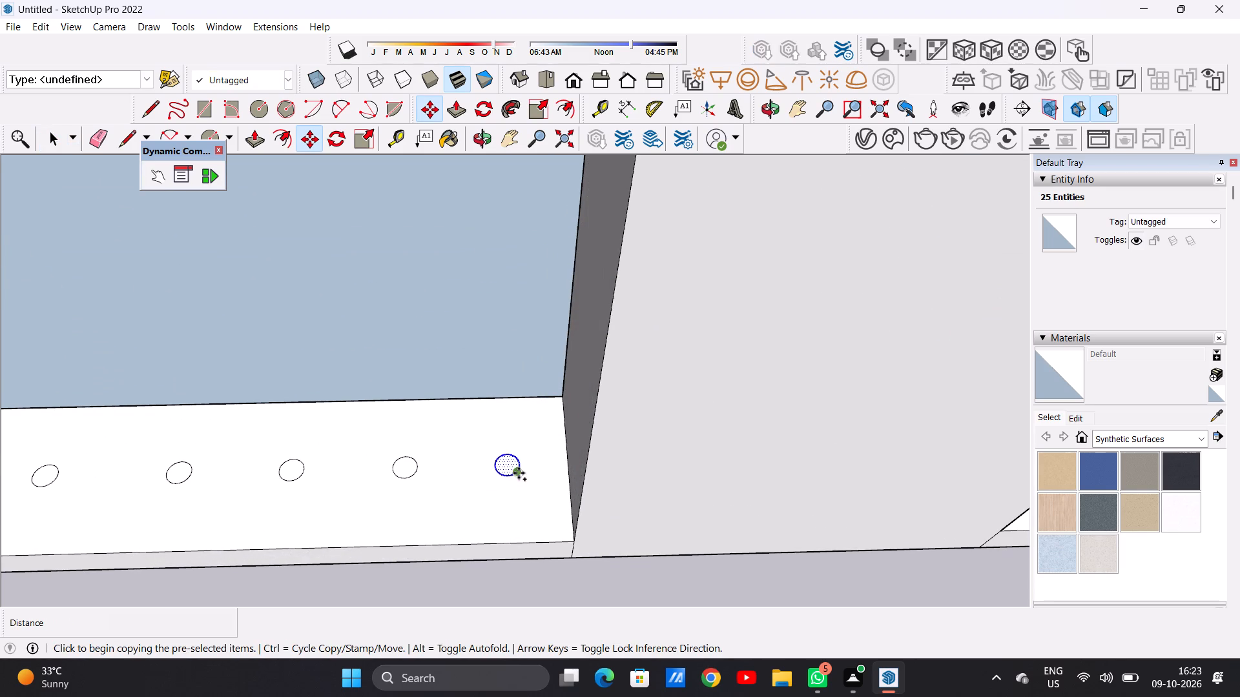
{"action": "scroll", "coordinate": [516, 475], "scroll_direction": "down", "scroll_amount": 9}
{"action": "scroll", "coordinate": [835, 468], "scroll_direction": "up", "scroll_amount": 7}
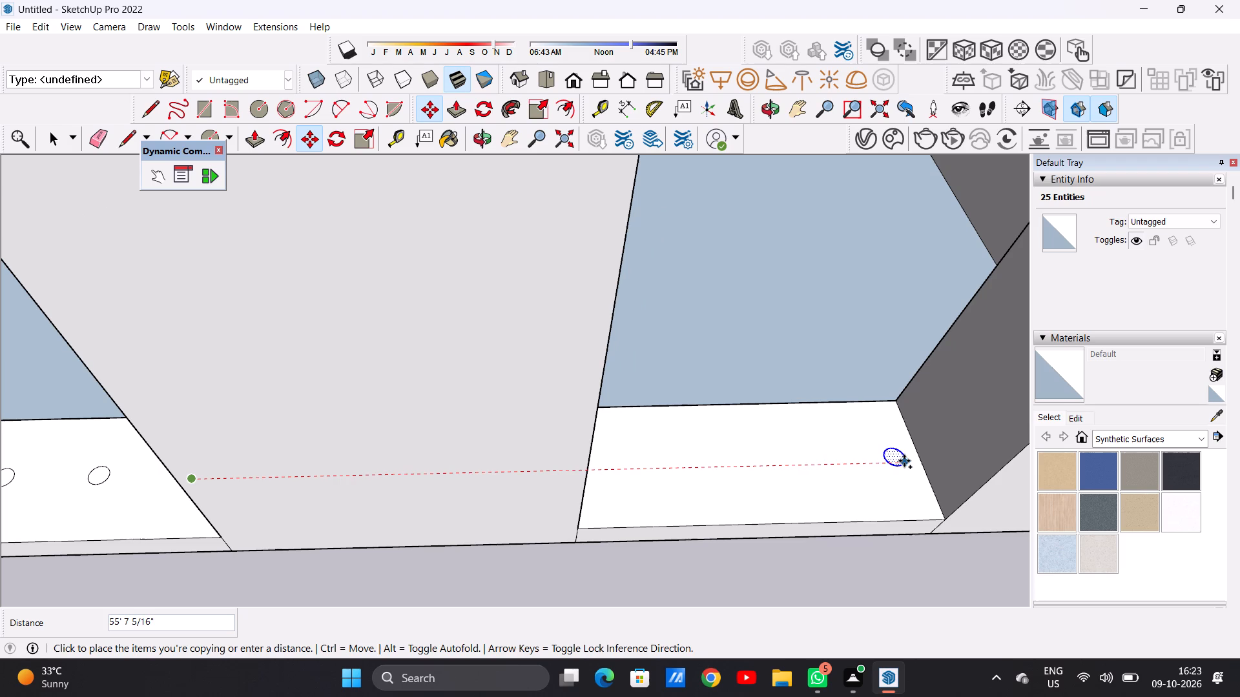
{"action": "left_click", "coordinate": [904, 461]}
Copy the end-wall circle about 23' back along the last base wall, placing it near the wide pillar.
{"action": "middle_click_drag", "start_coordinate": [871, 480], "coordinate": [807, 472]}
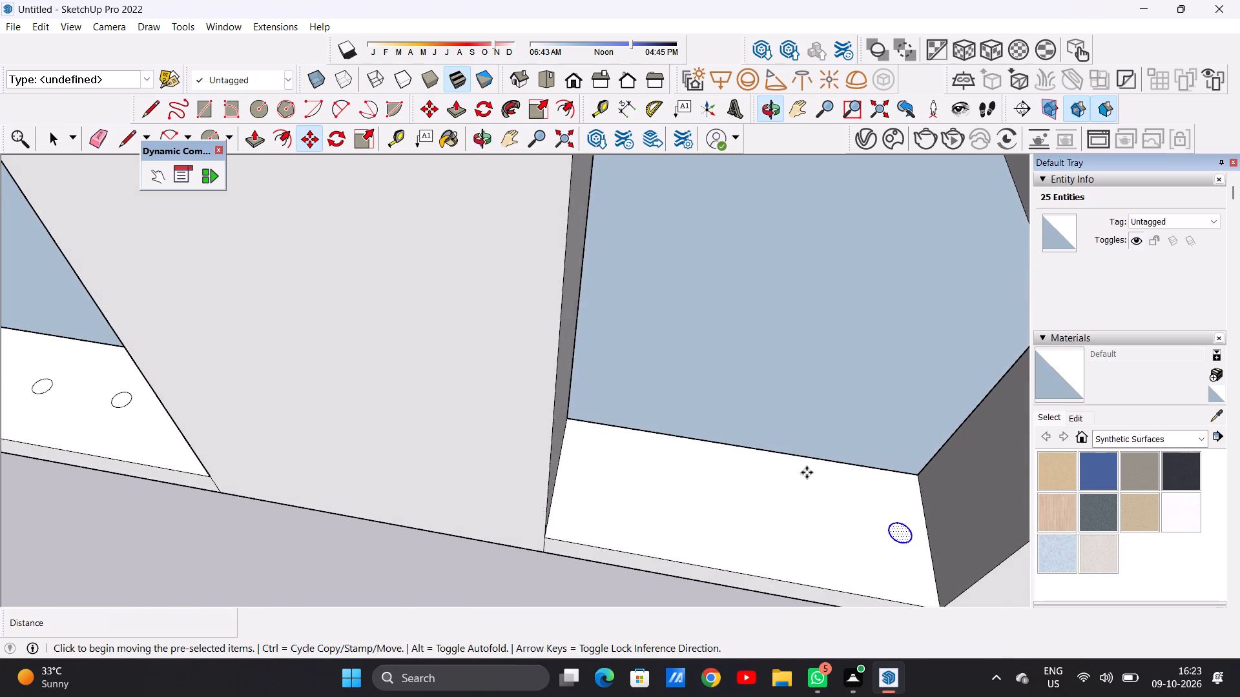
{"action": "scroll", "coordinate": [807, 472], "scroll_direction": "down", "scroll_amount": 6}
{"action": "scroll", "coordinate": [840, 485], "scroll_direction": "up", "scroll_amount": 7}
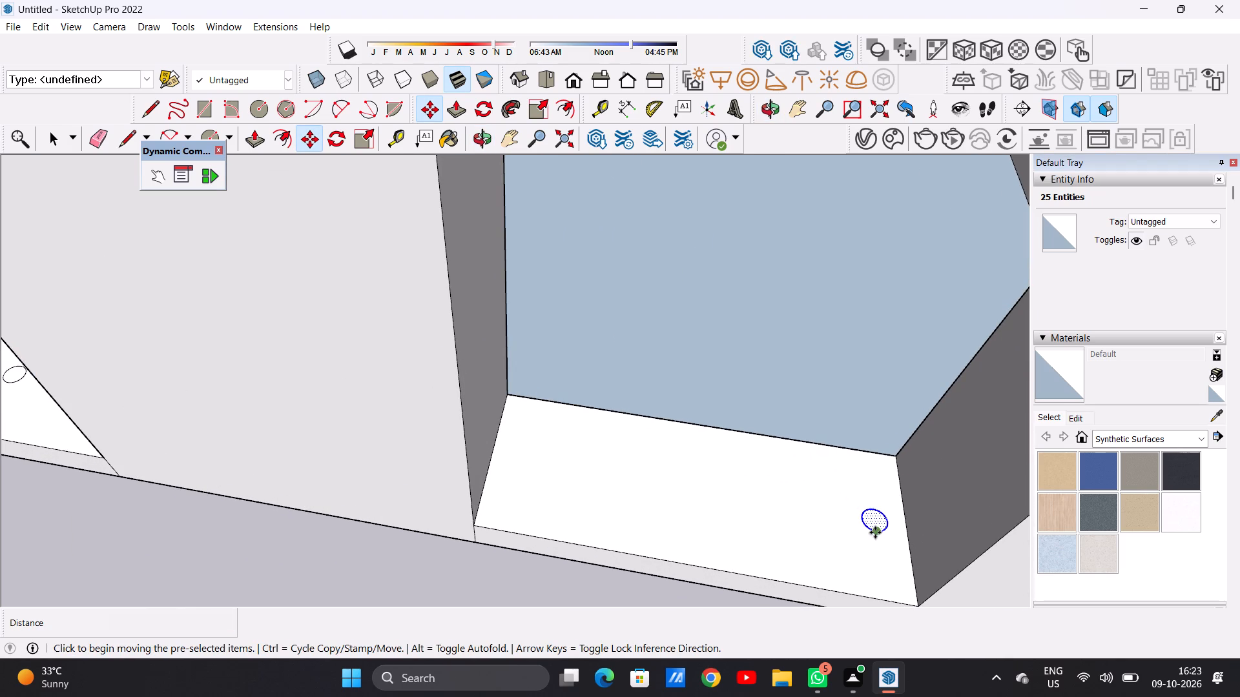
{"action": "left_click", "coordinate": [875, 532]}
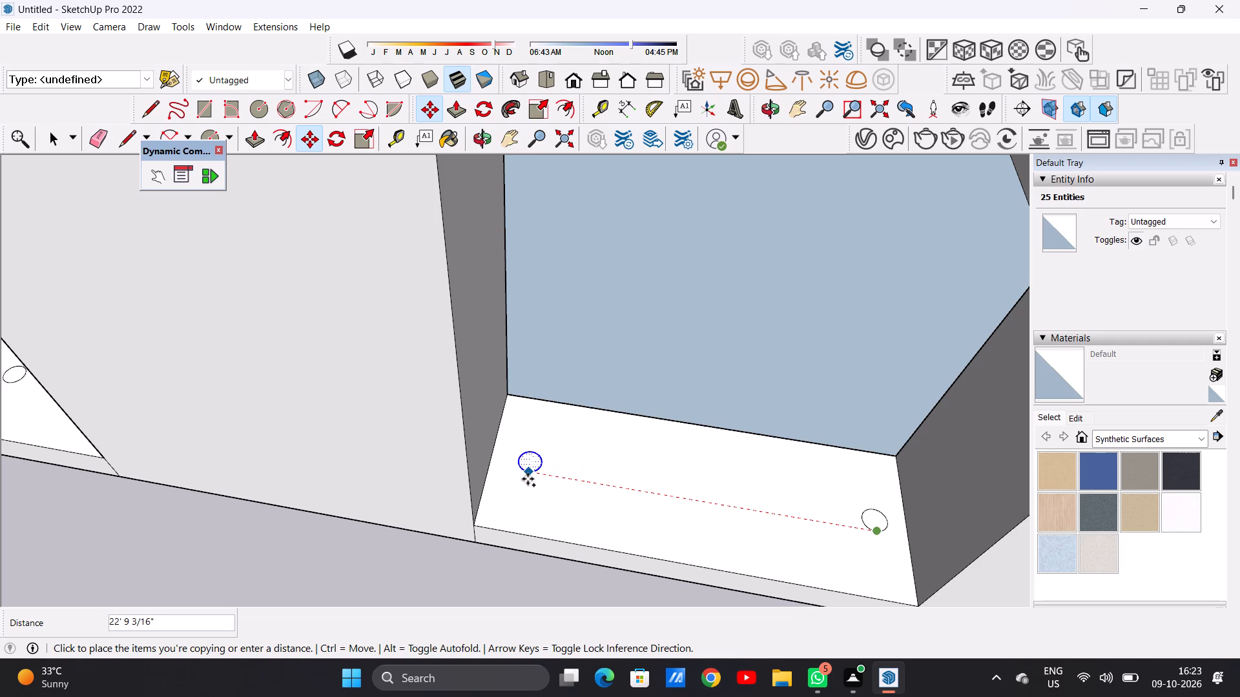
{"action": "left_click", "coordinate": [524, 478]}
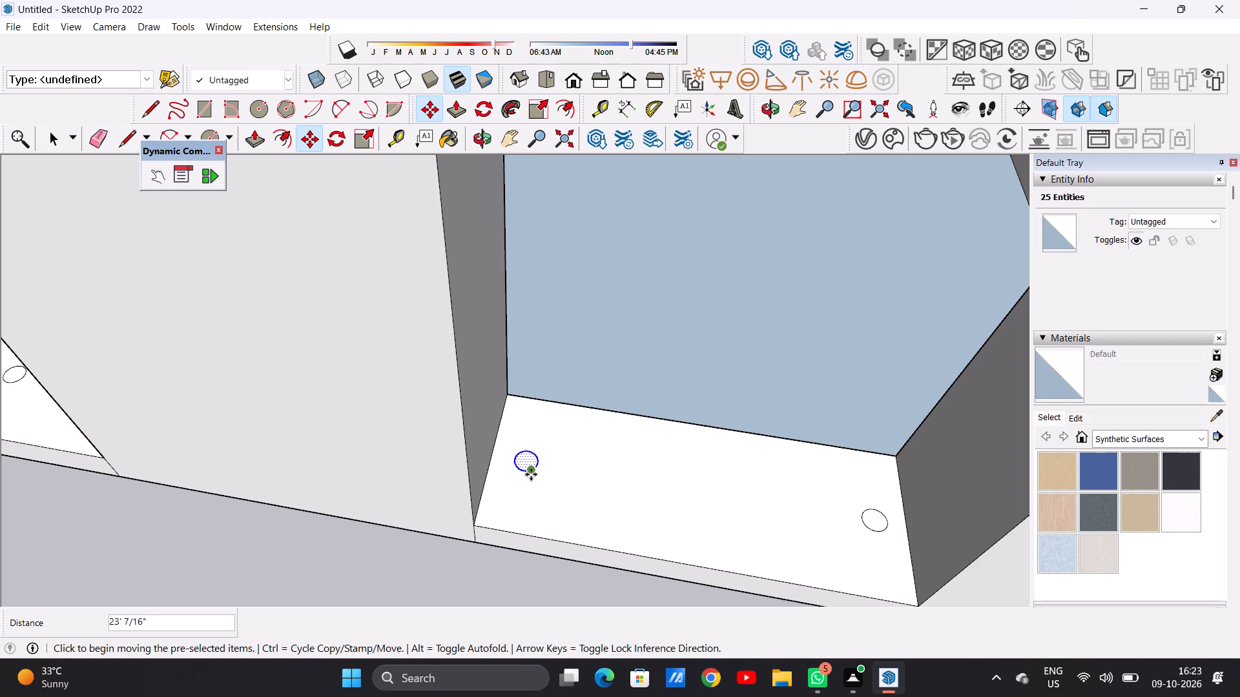
Fill the gap between the two end circles on the last base wall with five more roughly evenly spaced circle copies.
{"action": "left_click", "coordinate": [531, 474]}
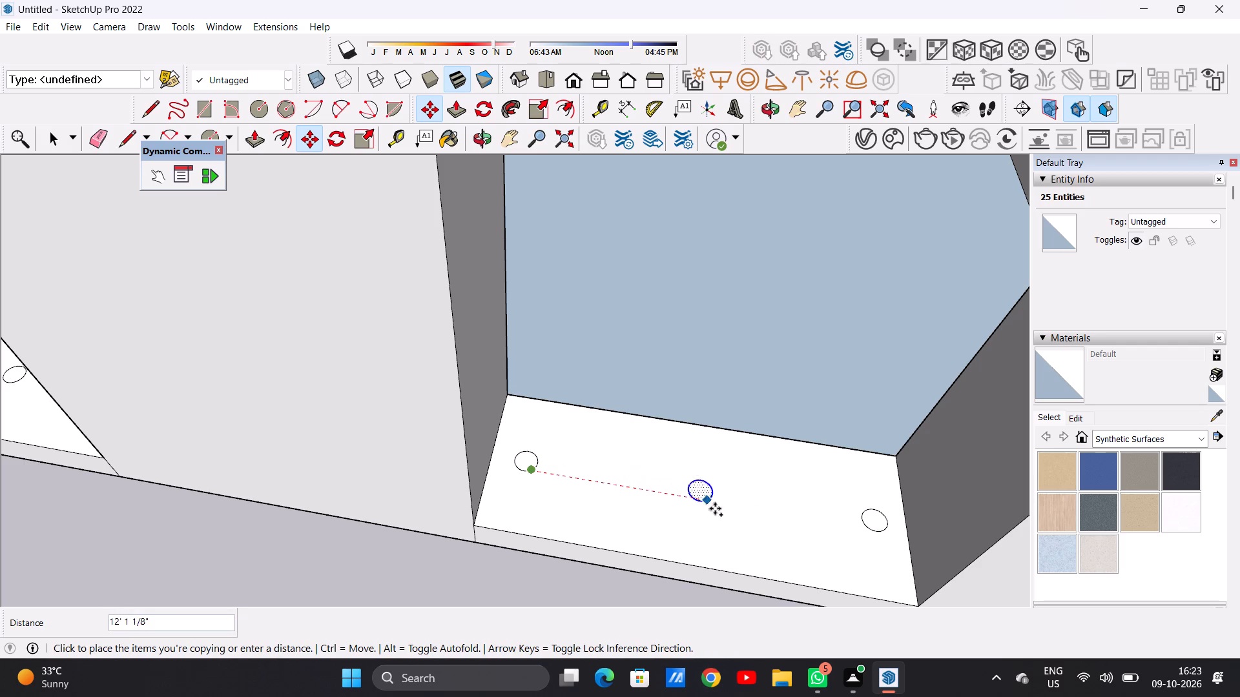
{"action": "left_click", "coordinate": [831, 520]}
{"action": "left_click", "coordinate": [831, 520]}
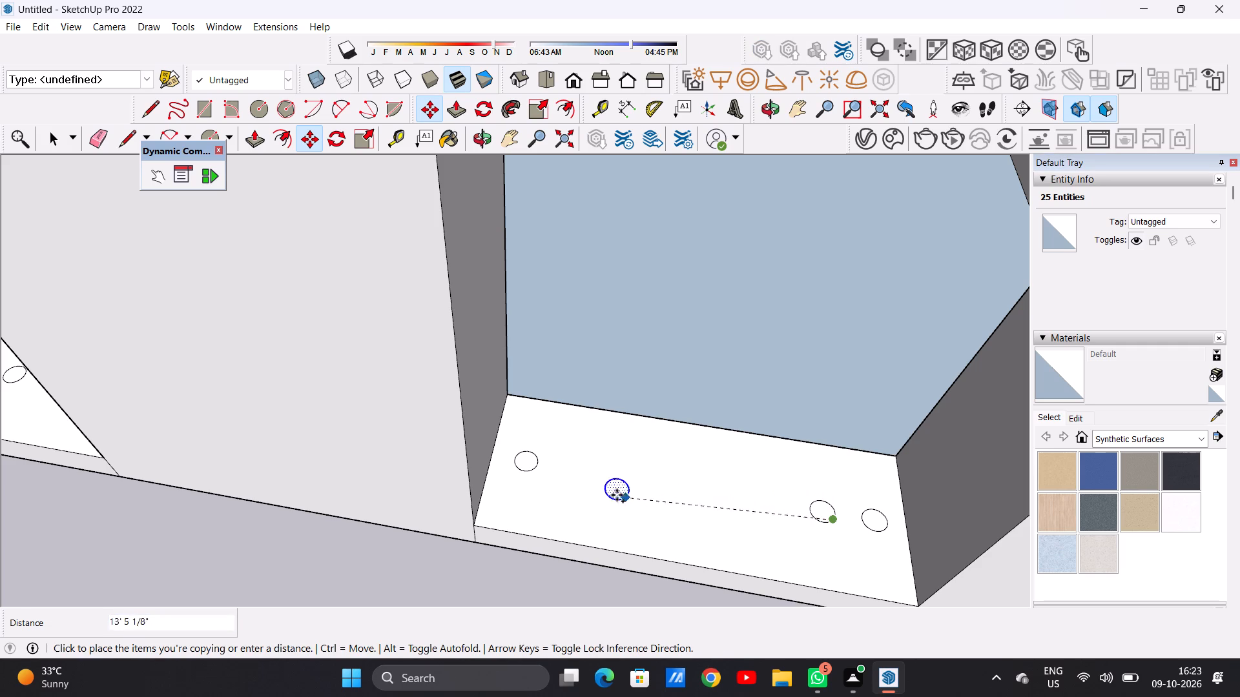
{"action": "left_click", "coordinate": [588, 481]}
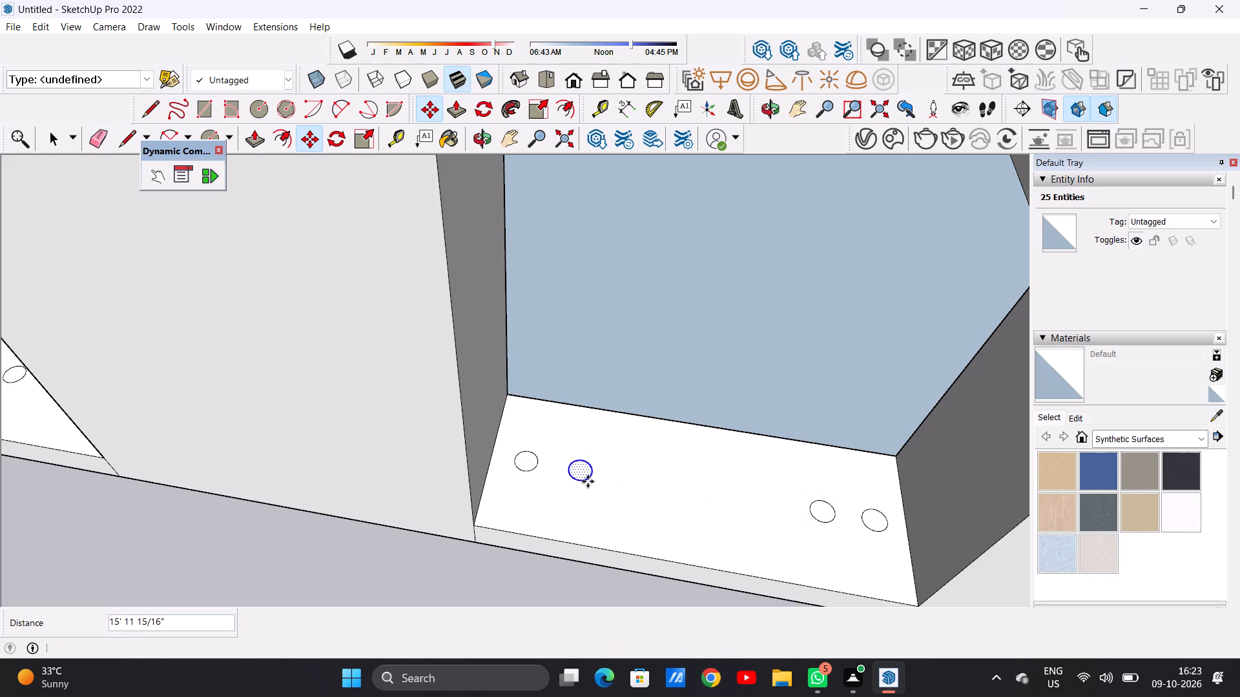
{"action": "left_click", "coordinate": [588, 481]}
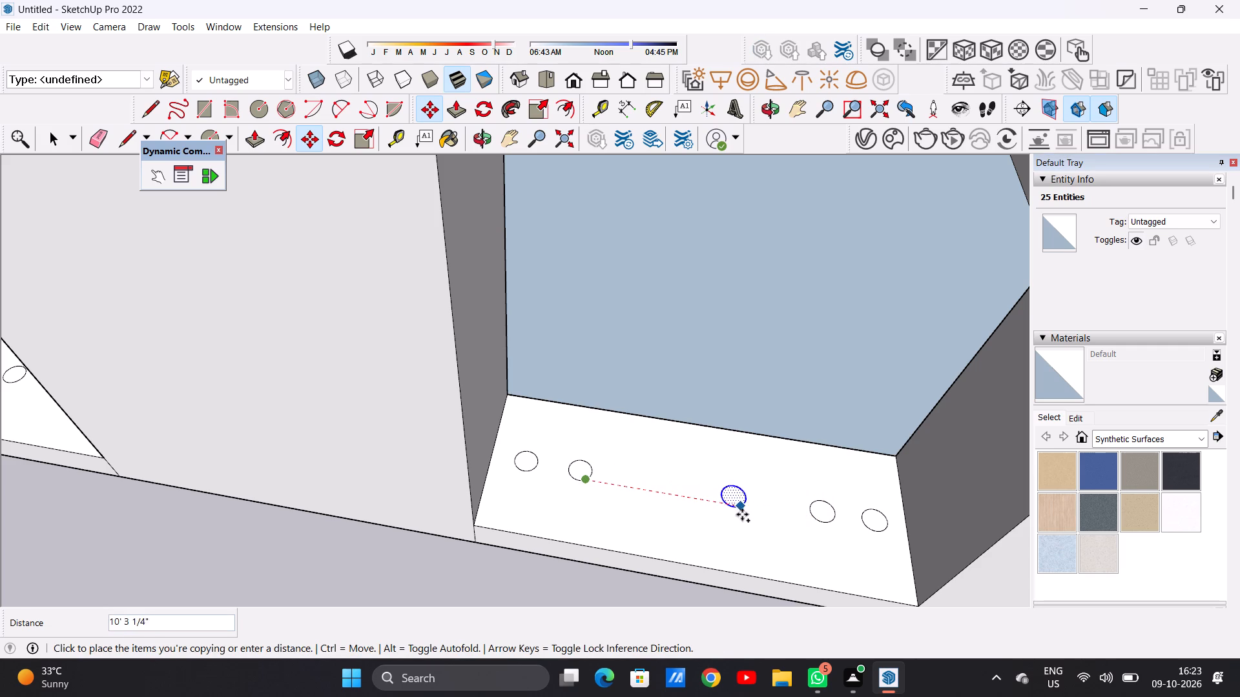
{"action": "left_click", "coordinate": [757, 518]}
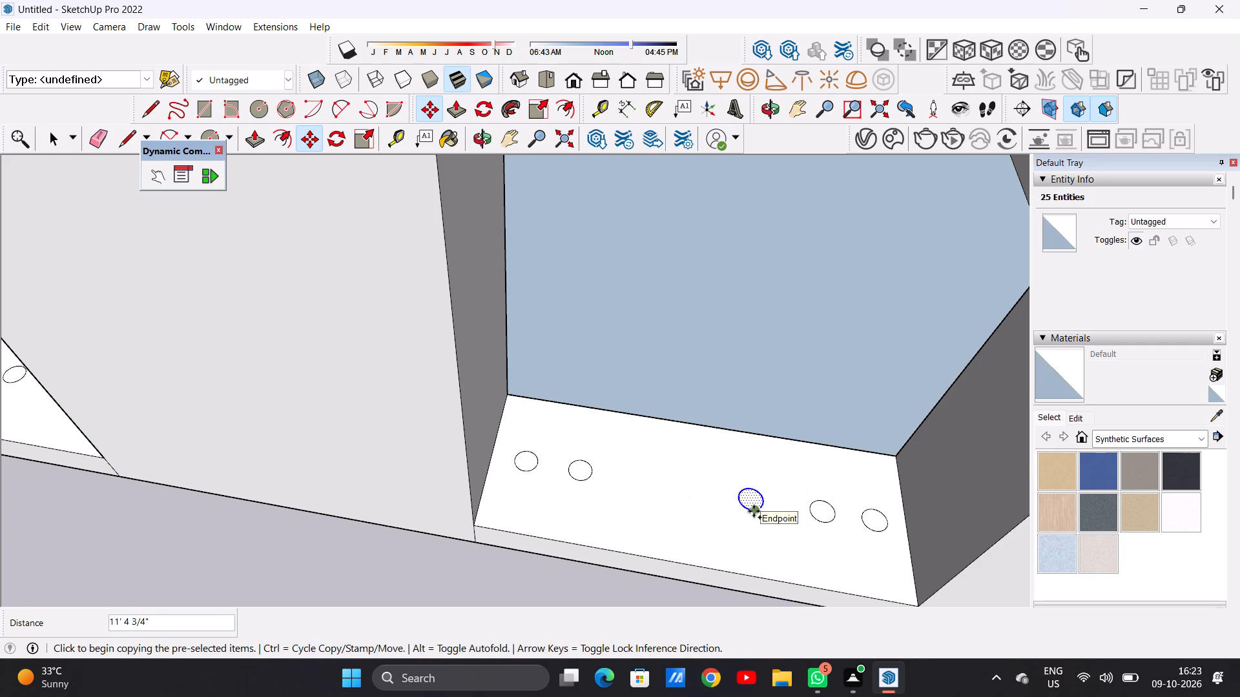
{"action": "left_click", "coordinate": [754, 511]}
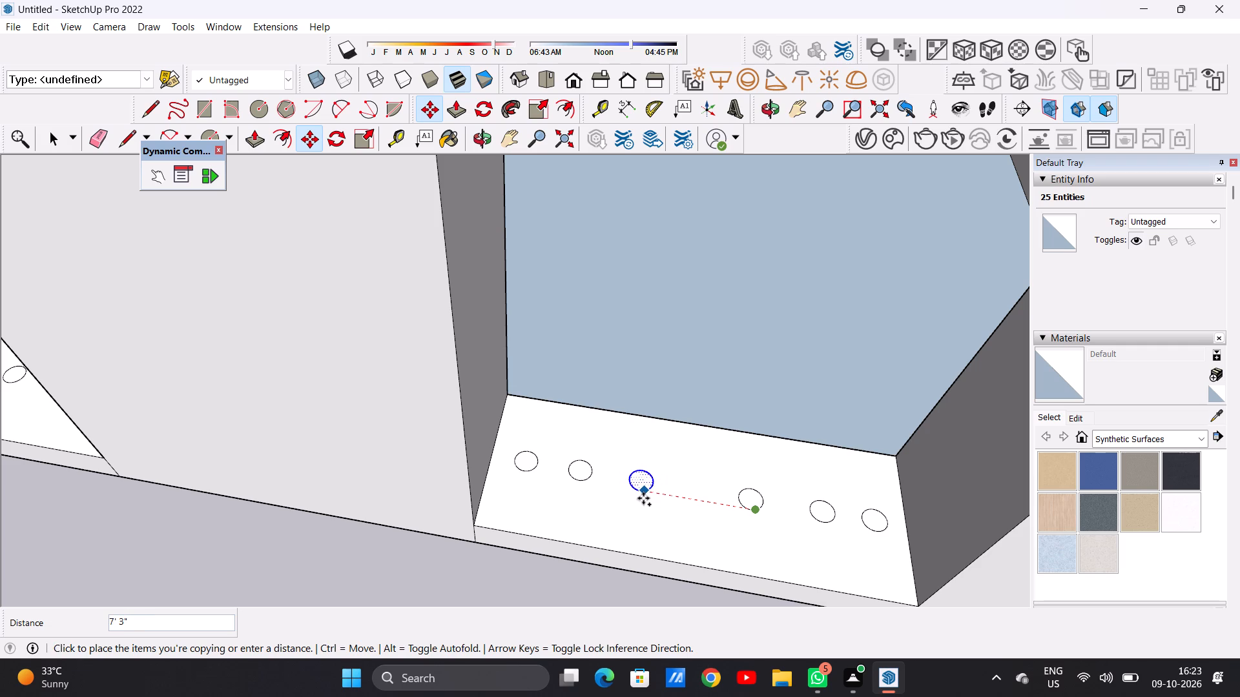
{"action": "left_click", "coordinate": [643, 498]}
{"action": "left_click", "coordinate": [643, 494]}
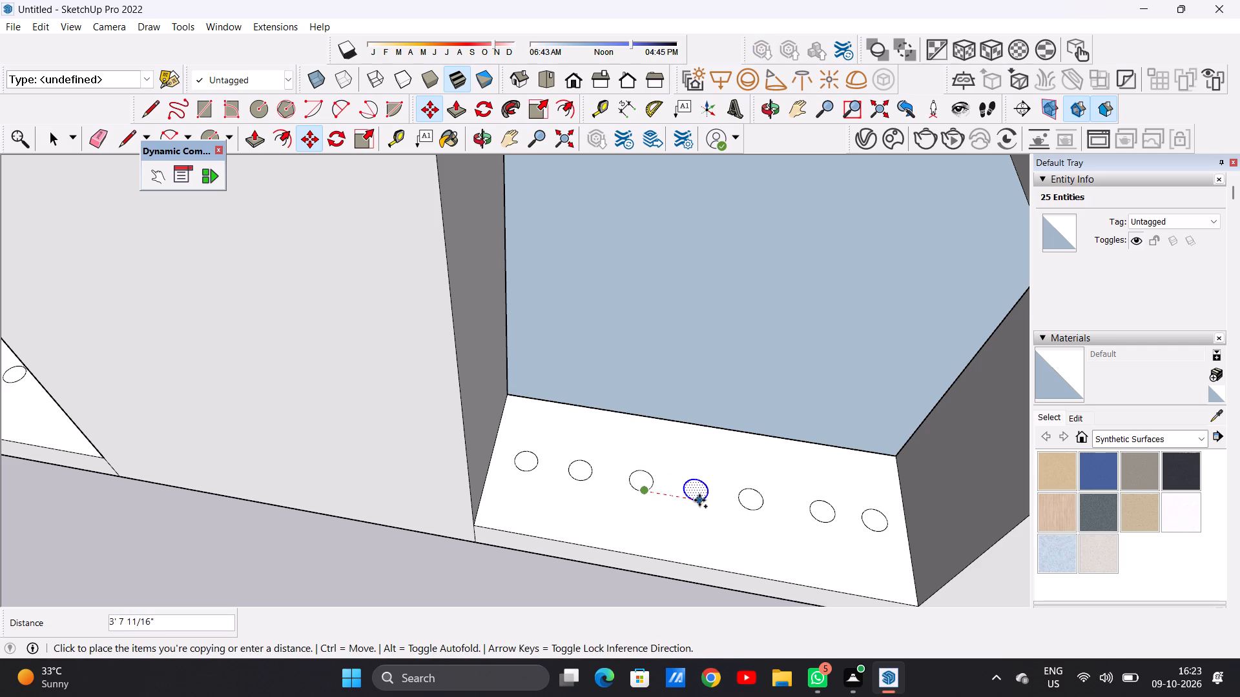
{"action": "left_click", "coordinate": [699, 500]}
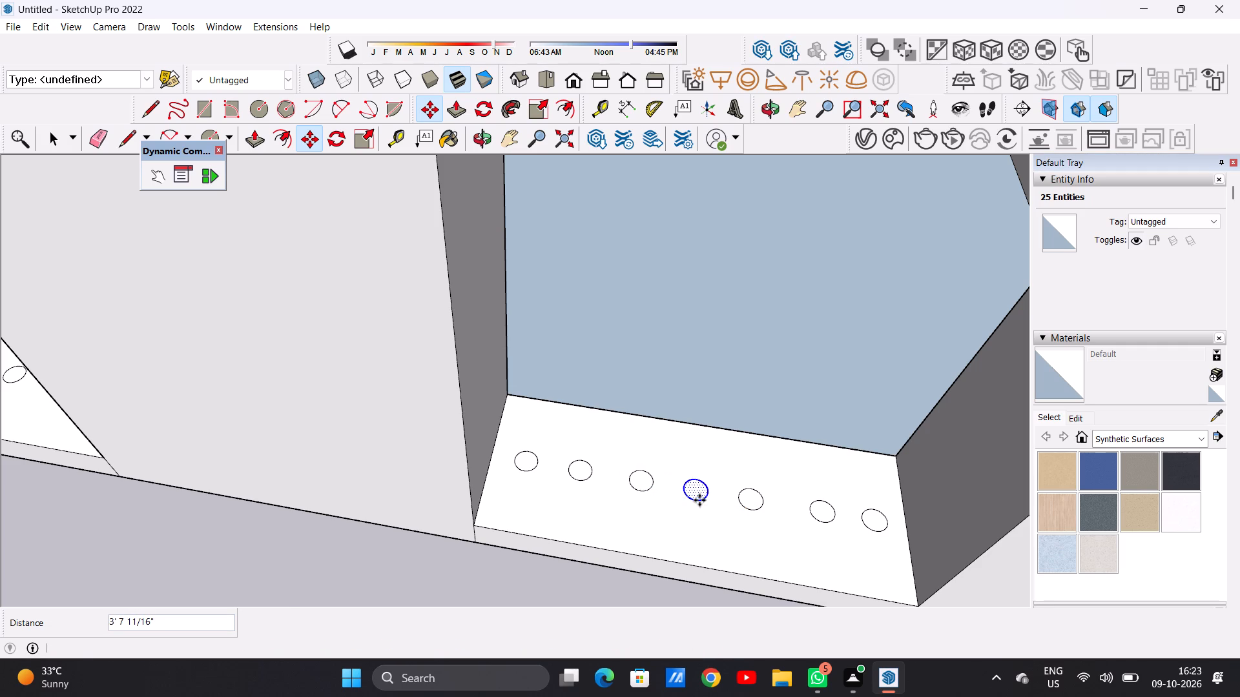
{"action": "key", "text": "space"}
{"action": "scroll", "coordinate": [594, 507], "scroll_direction": "down", "scroll_amount": 11}
{"action": "left_click", "coordinate": [594, 547]}
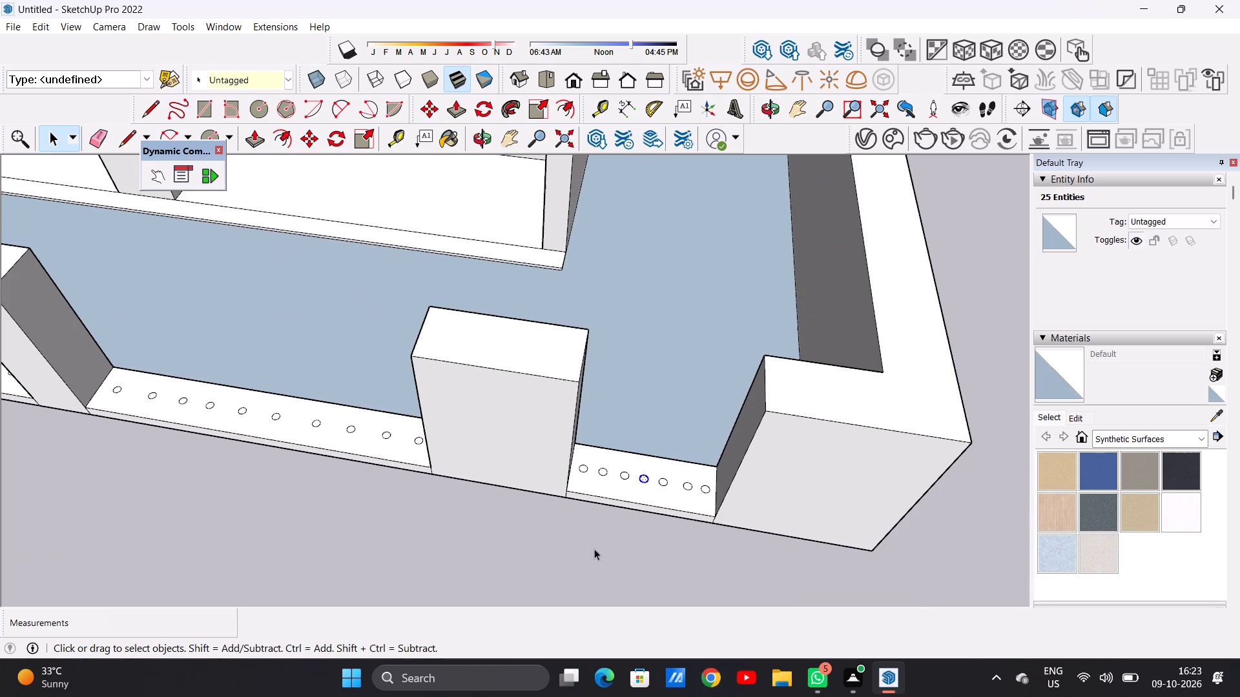
Examine the house front and the rows of circles on the base walls between the pillars and wall ends.
{"action": "middle_click_drag", "start_coordinate": [650, 529], "coordinate": [715, 419]}
{"action": "scroll", "coordinate": [659, 509], "scroll_direction": "down", "scroll_amount": 8}
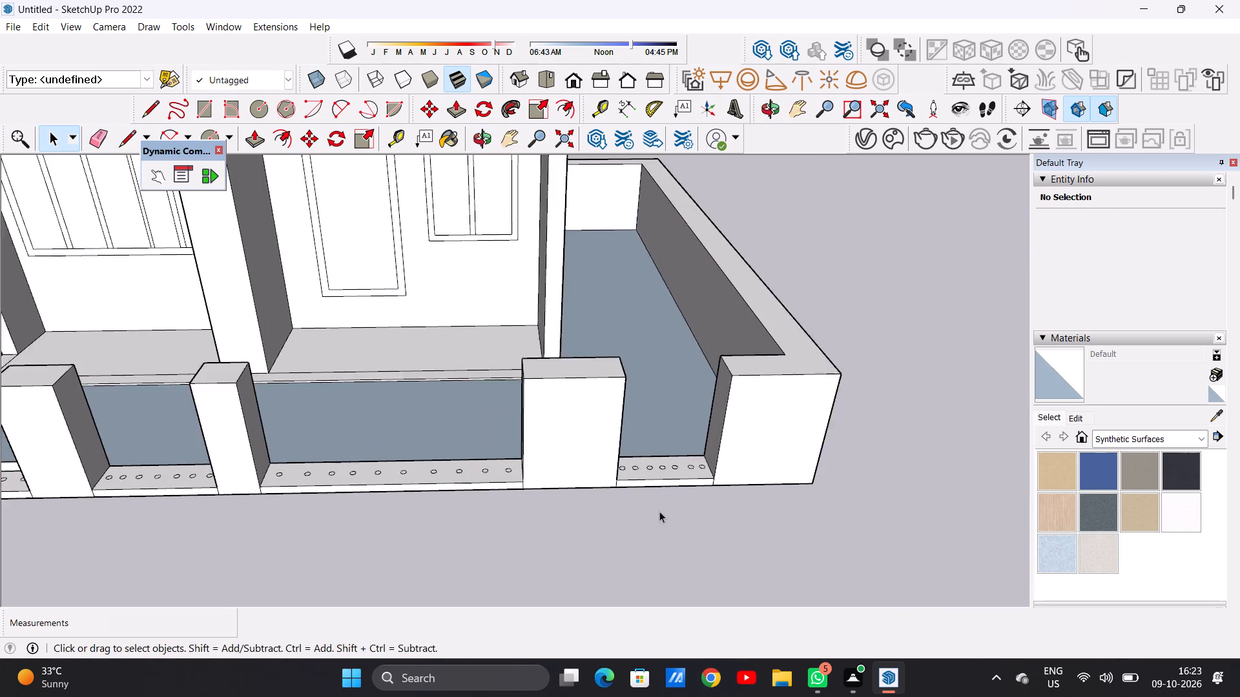
{"action": "scroll", "coordinate": [659, 511], "scroll_direction": "down", "scroll_amount": 6}
{"action": "scroll", "coordinate": [584, 506], "scroll_direction": "up", "scroll_amount": 6}
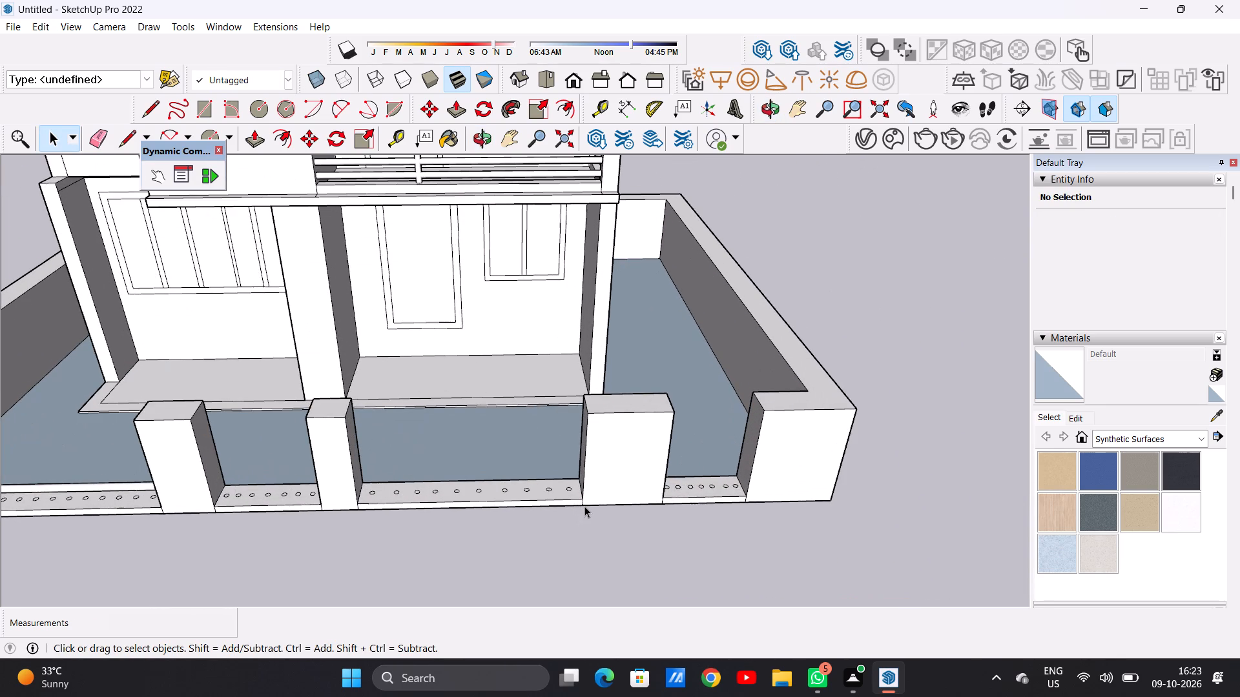
{"action": "scroll", "coordinate": [587, 516], "scroll_direction": "down", "scroll_amount": 8}
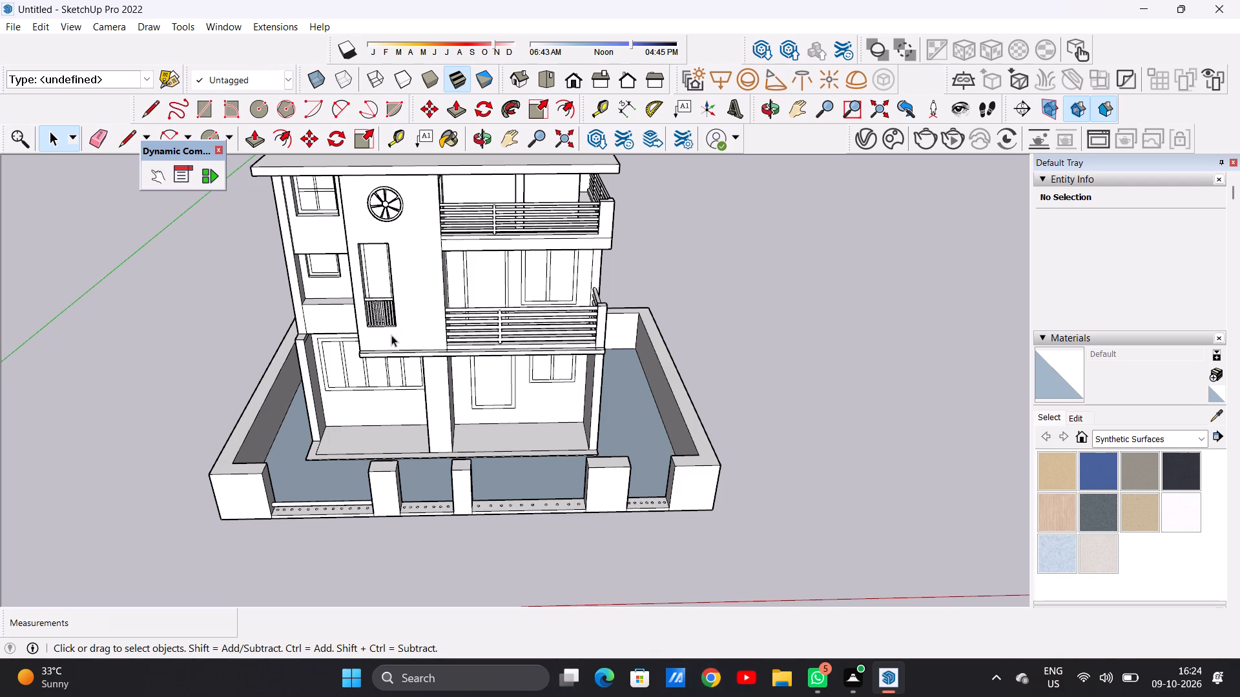
{"action": "scroll", "coordinate": [439, 354], "scroll_direction": "down", "scroll_amount": 20}
{"action": "scroll", "coordinate": [439, 354], "scroll_direction": "down", "scroll_amount": 3}
{"action": "scroll", "coordinate": [550, 359], "scroll_direction": "up", "scroll_amount": 4}
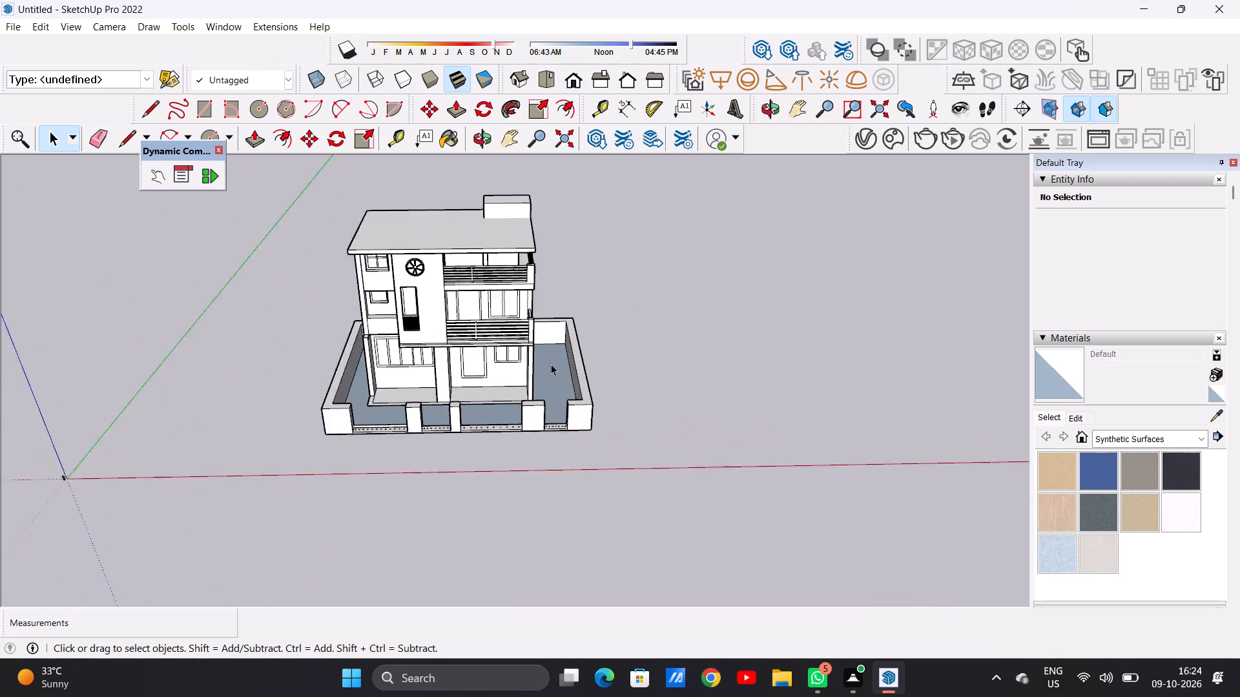
{"action": "scroll", "coordinate": [551, 364], "scroll_direction": "up", "scroll_amount": 2}
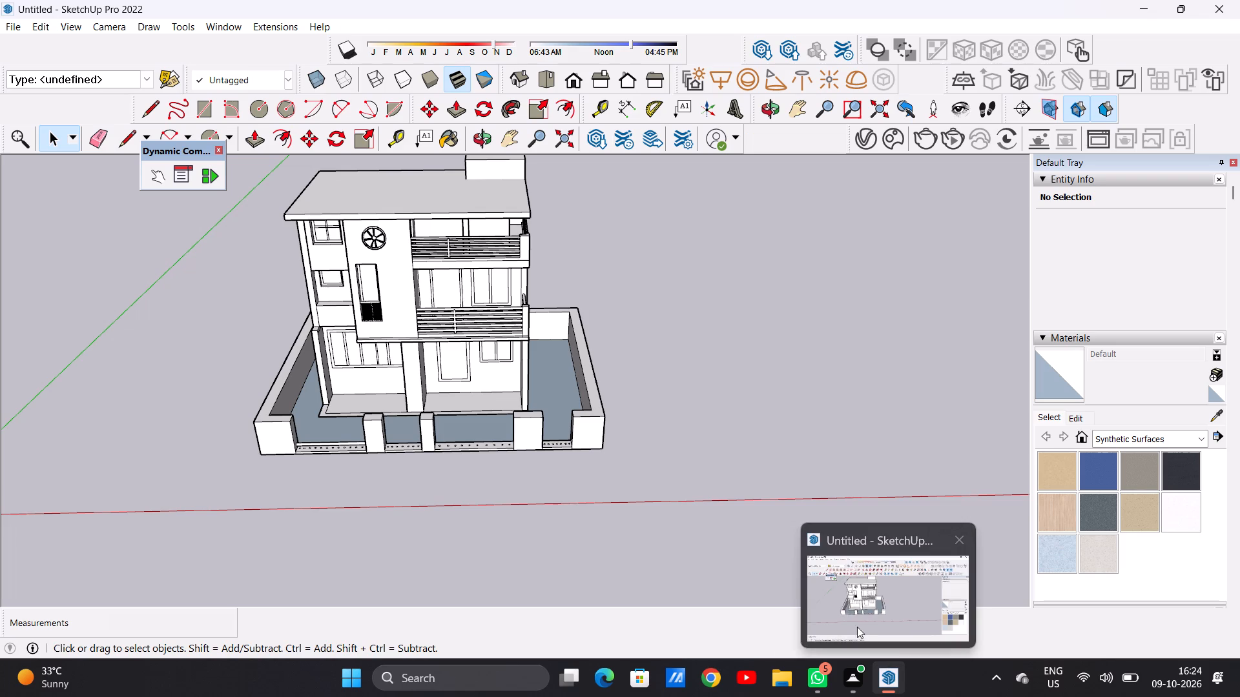
{"action": "left_click", "coordinate": [847, 609]}
{"action": "scroll", "coordinate": [577, 494], "scroll_direction": "down", "scroll_amount": 4}
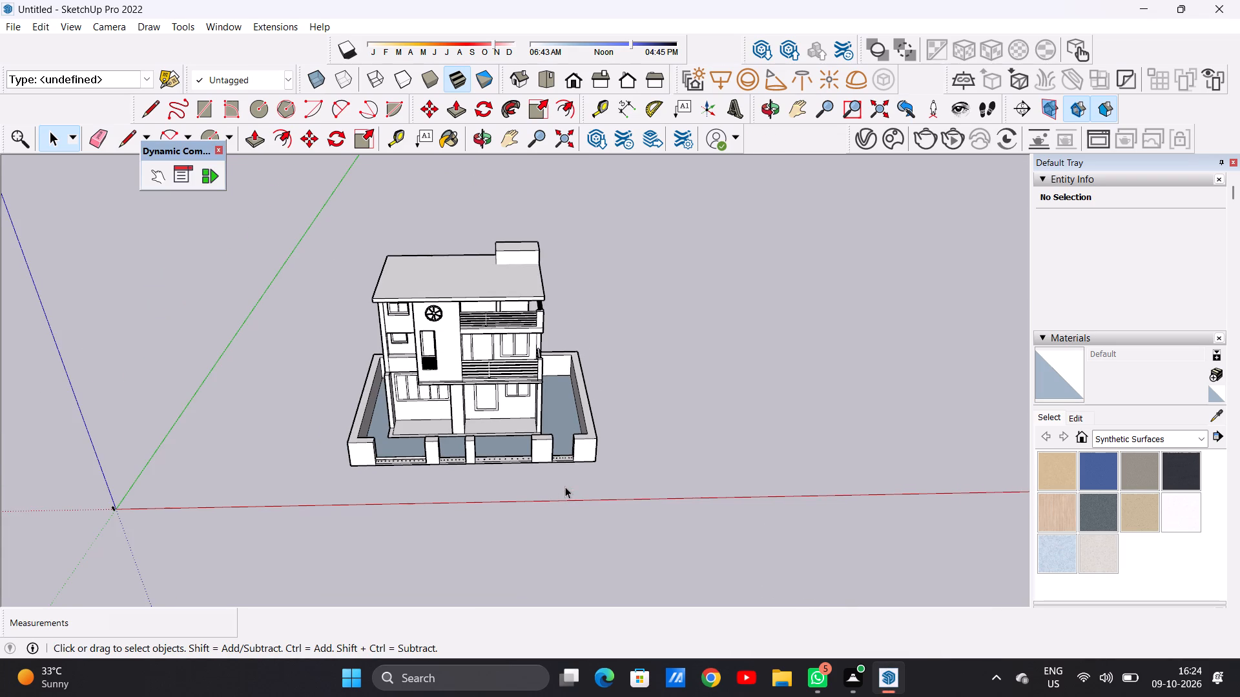
{"action": "middle_click_drag", "start_coordinate": [553, 505], "coordinate": [558, 550]}
{"action": "scroll", "coordinate": [558, 475], "scroll_direction": "up", "scroll_amount": 6}
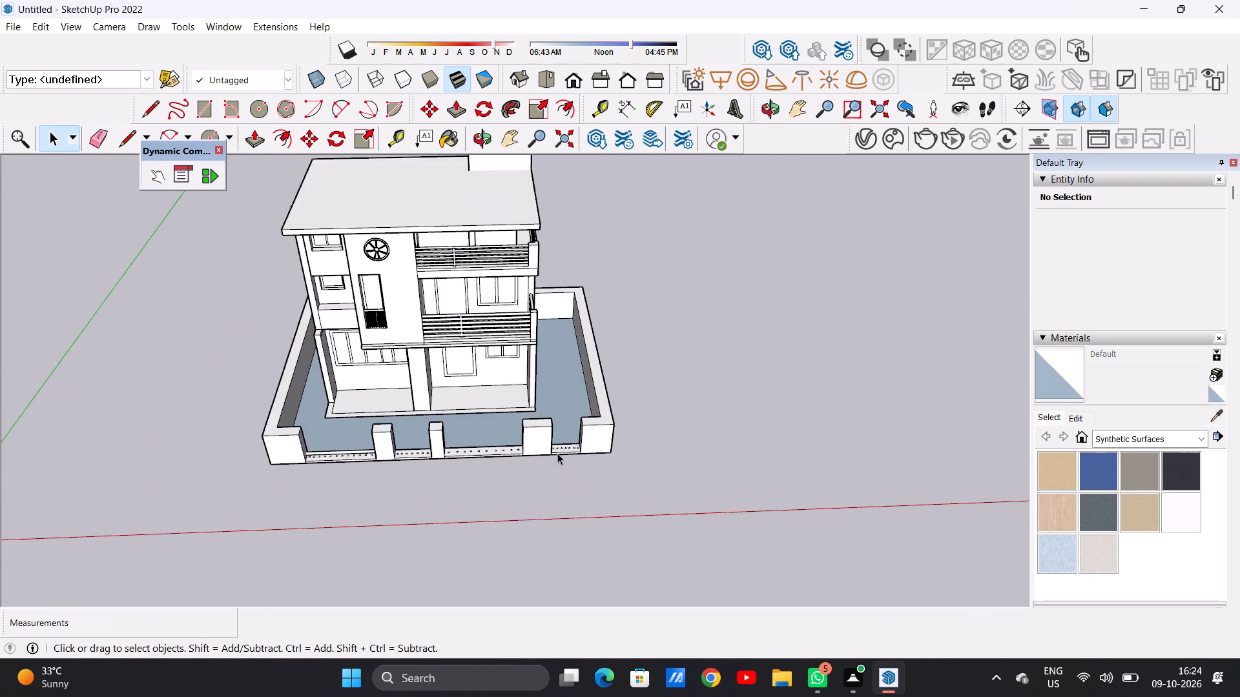
{"action": "scroll", "coordinate": [557, 453], "scroll_direction": "up", "scroll_amount": 5}
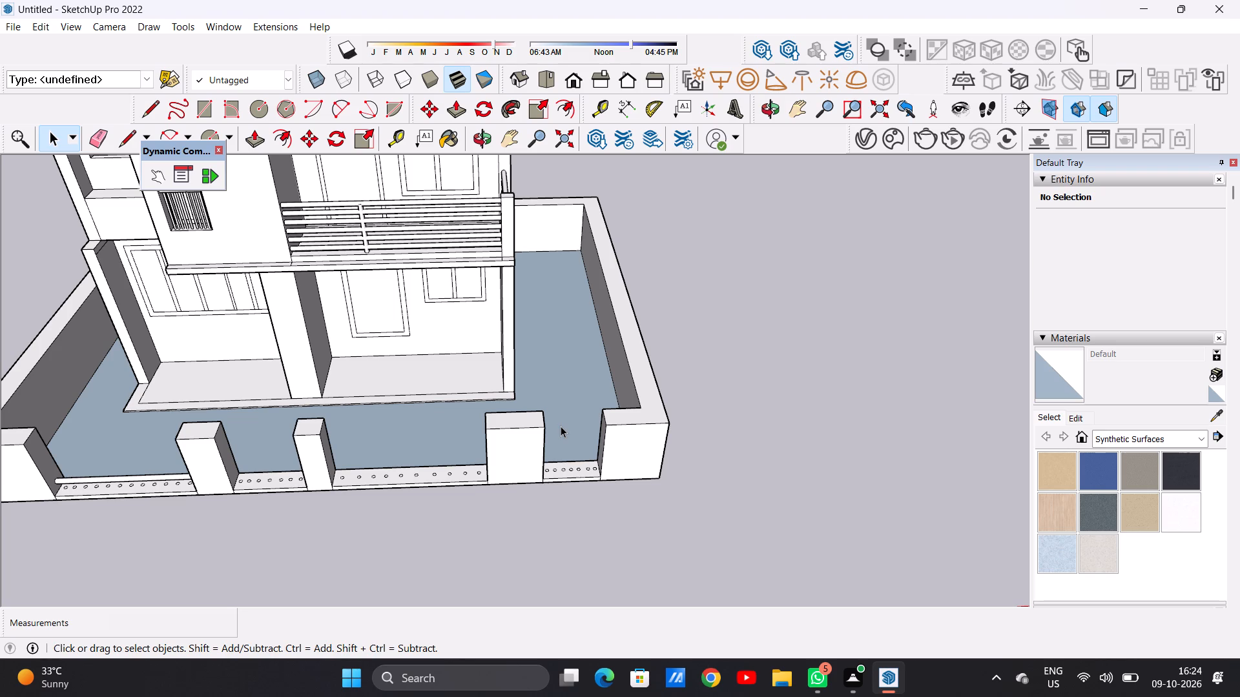
{"action": "scroll", "coordinate": [443, 414], "scroll_direction": "down", "scroll_amount": 2}
{"action": "scroll", "coordinate": [458, 435], "scroll_direction": "down", "scroll_amount": 20}
{"action": "scroll", "coordinate": [458, 435], "scroll_direction": "down", "scroll_amount": 4}
{"action": "scroll", "coordinate": [491, 461], "scroll_direction": "up", "scroll_amount": 8}
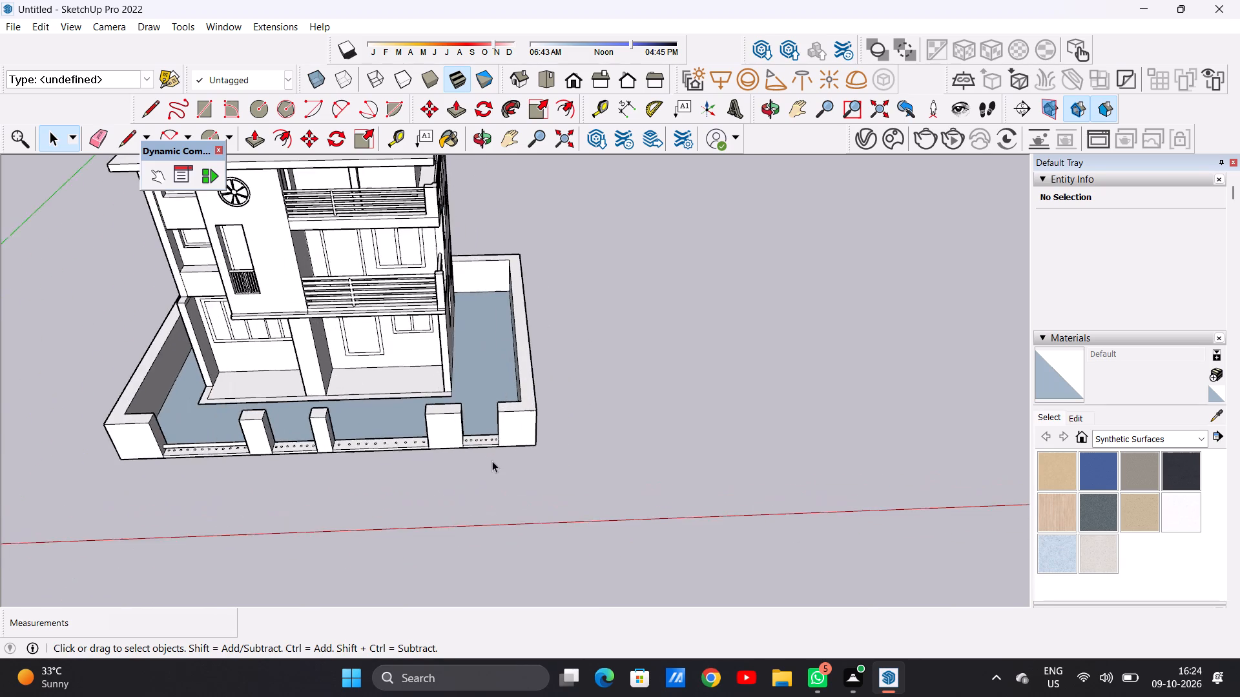
{"action": "scroll", "coordinate": [488, 423], "scroll_direction": "up", "scroll_amount": 15}
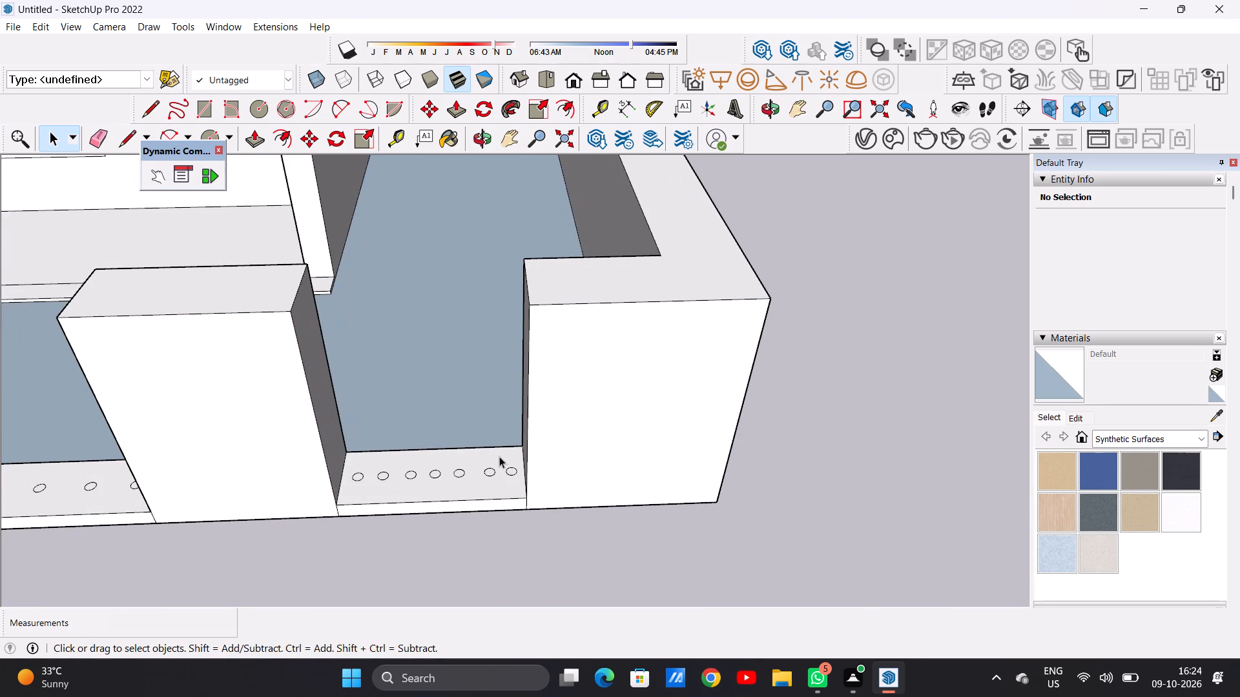
{"action": "scroll", "coordinate": [499, 456], "scroll_direction": "down", "scroll_amount": 12}
Copy the circle on the first front pillar's side face about 50' 9" along the front onto the narrow pillar's matching face.
{"action": "middle_click_drag", "start_coordinate": [372, 492], "coordinate": [522, 379]}
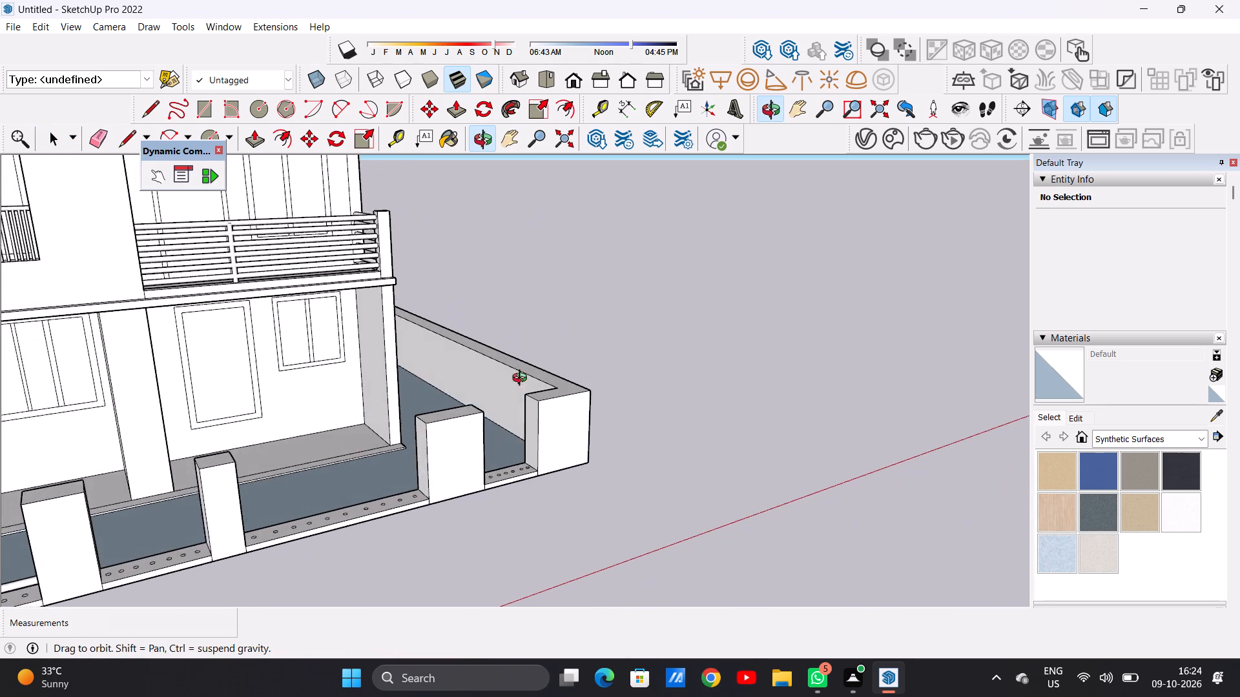
{"action": "middle_click_drag", "start_coordinate": [522, 379], "coordinate": [532, 373]}
{"action": "middle_click_drag", "start_coordinate": [156, 544], "coordinate": [266, 480]}
{"action": "scroll", "coordinate": [277, 479], "scroll_direction": "down", "scroll_amount": 10}
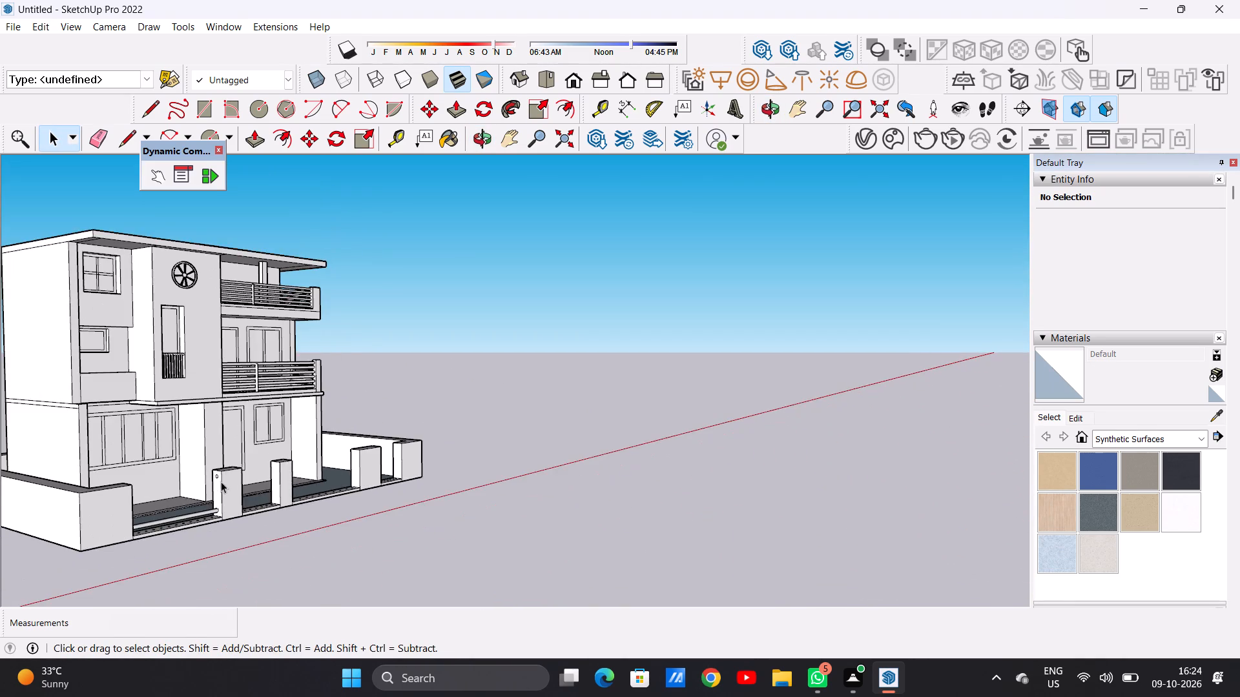
{"action": "scroll", "coordinate": [212, 478], "scroll_direction": "up", "scroll_amount": 14}
{"action": "scroll", "coordinate": [227, 475], "scroll_direction": "up", "scroll_amount": 7}
{"action": "scroll", "coordinate": [209, 496], "scroll_direction": "down", "scroll_amount": 3}
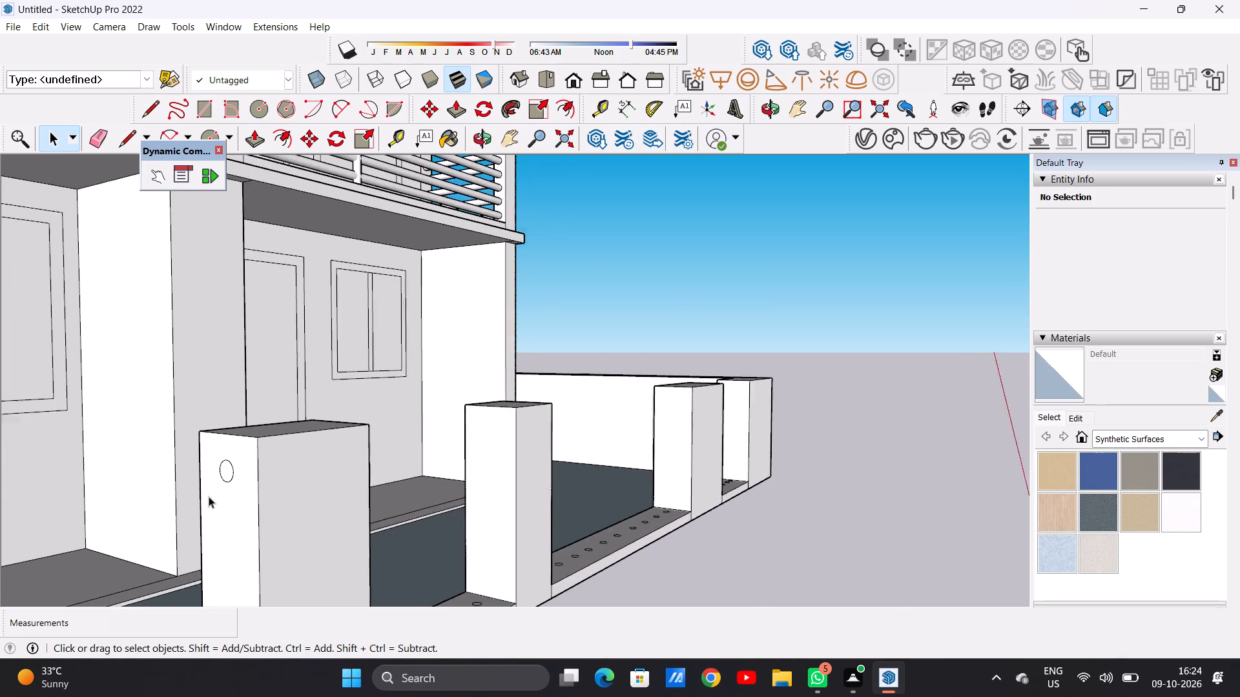
{"action": "scroll", "coordinate": [209, 496], "scroll_direction": "down", "scroll_amount": 12}
{"action": "scroll", "coordinate": [218, 478], "scroll_direction": "up", "scroll_amount": 13}
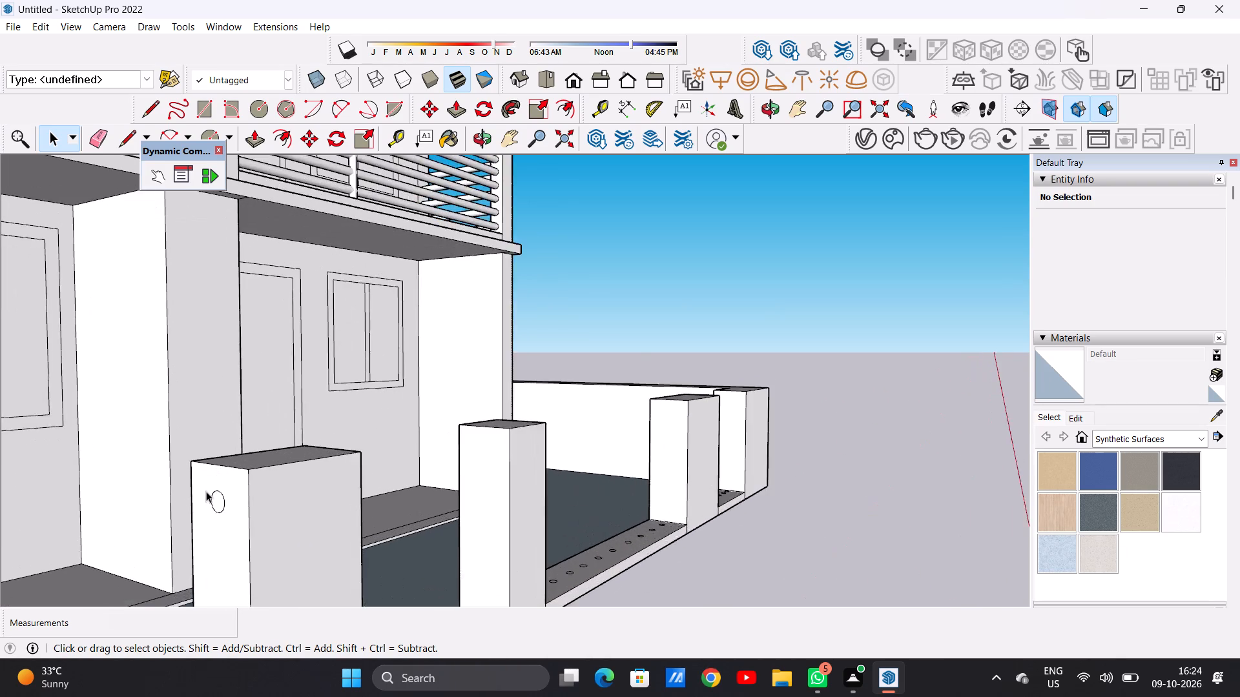
{"action": "scroll", "coordinate": [206, 491], "scroll_direction": "up", "scroll_amount": 5}
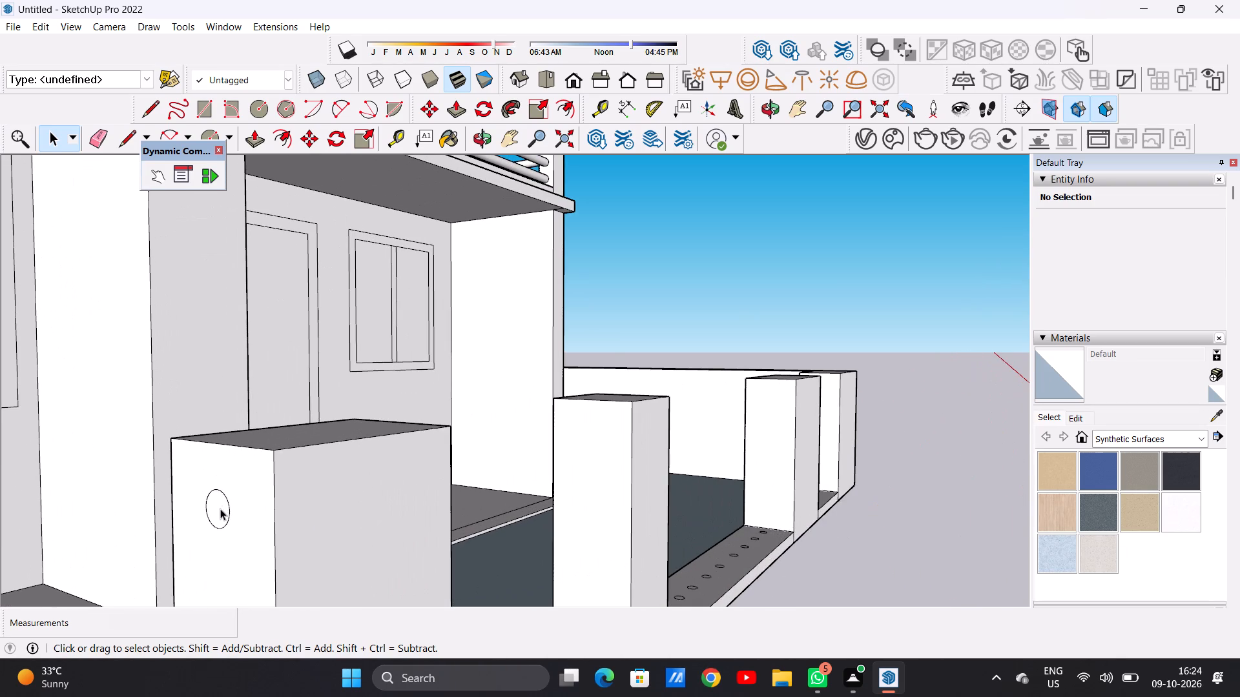
{"action": "double_click", "coordinate": [220, 509]}
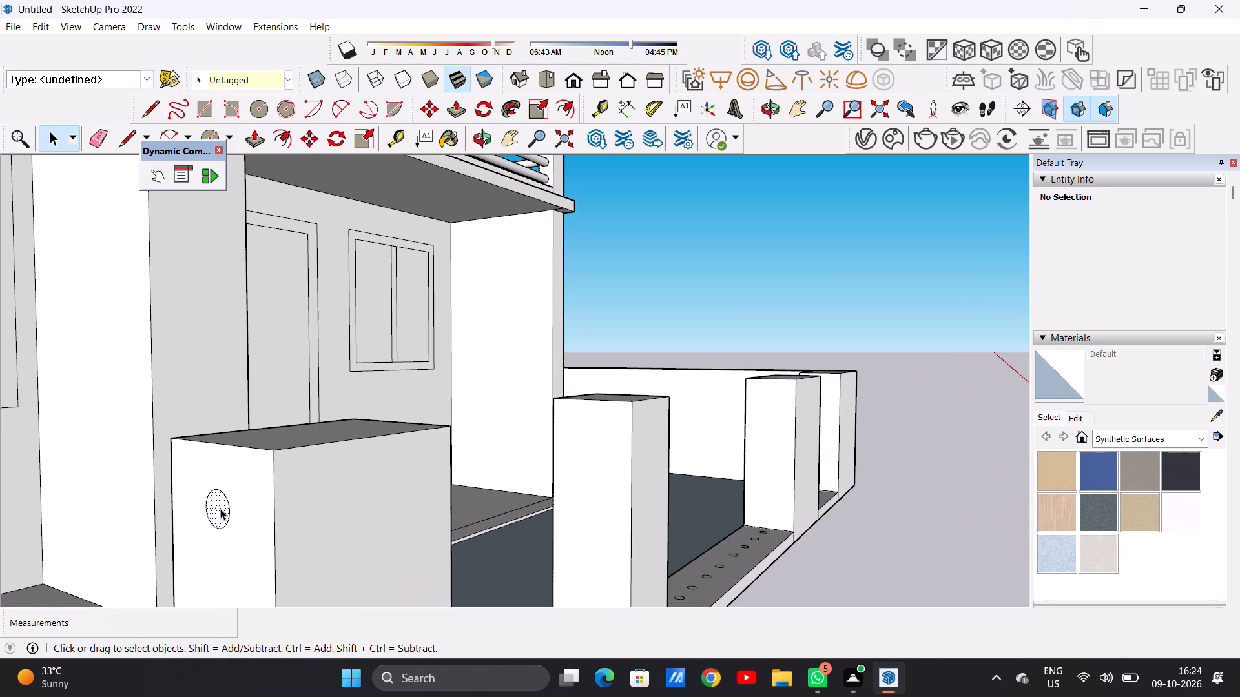
{"action": "key", "text": "m"}
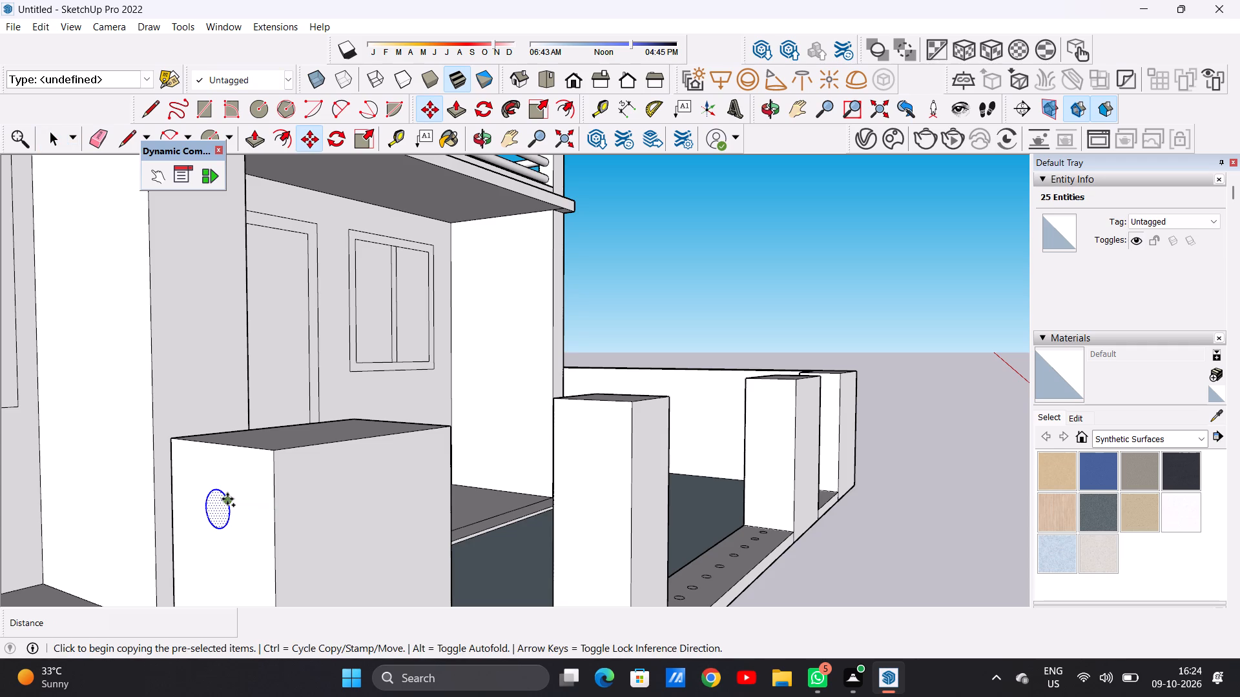
{"action": "left_click", "coordinate": [227, 499]}
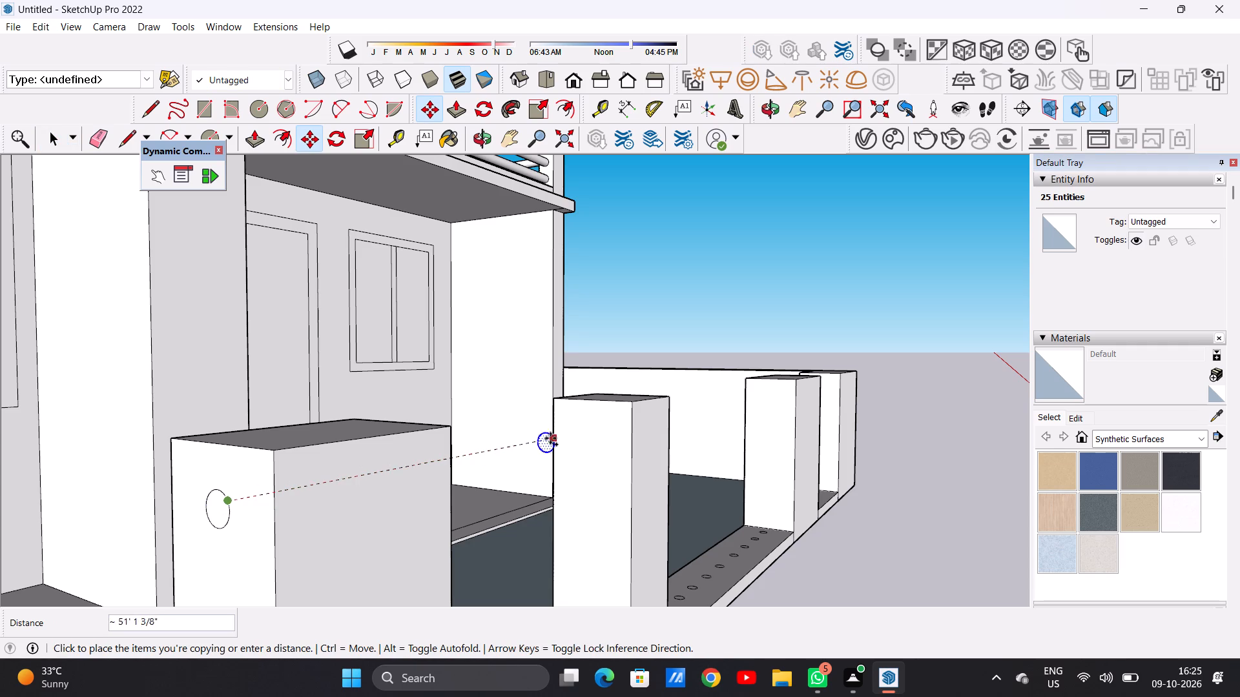
{"action": "left_click", "coordinate": [592, 432]}
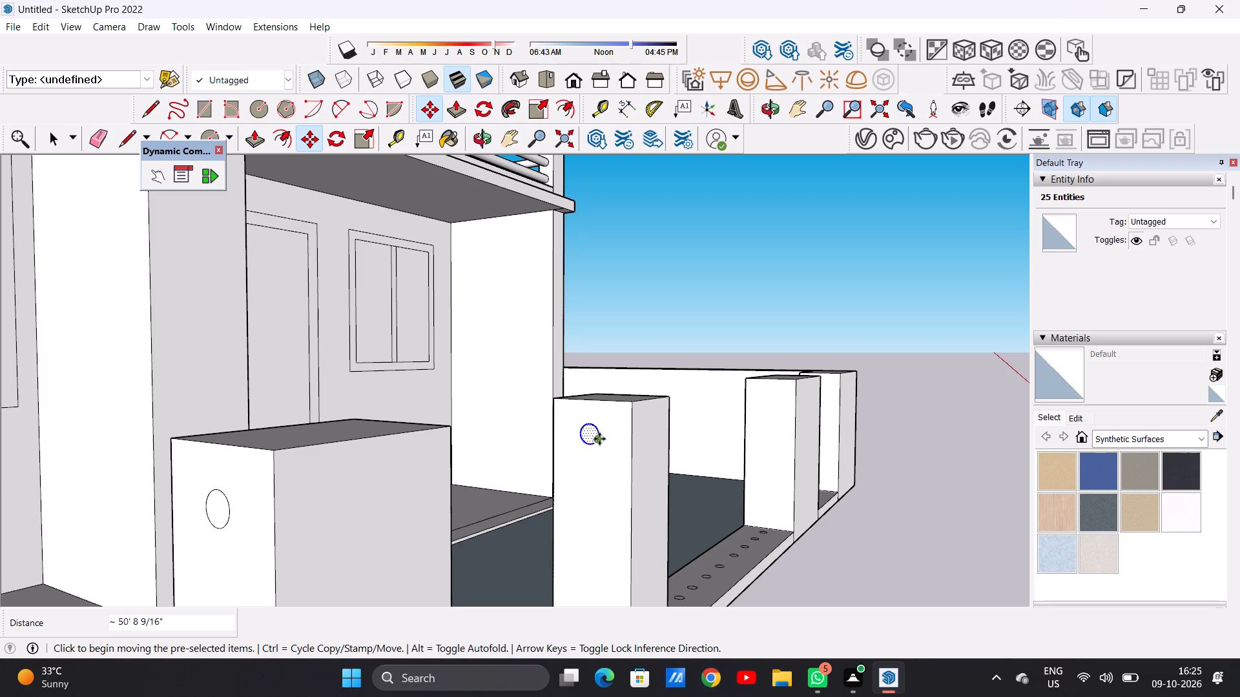
Copy the narrow pillar's circle about 84' 5" along the front onto the side face of the wide pillar.
{"action": "left_click", "coordinate": [599, 438]}
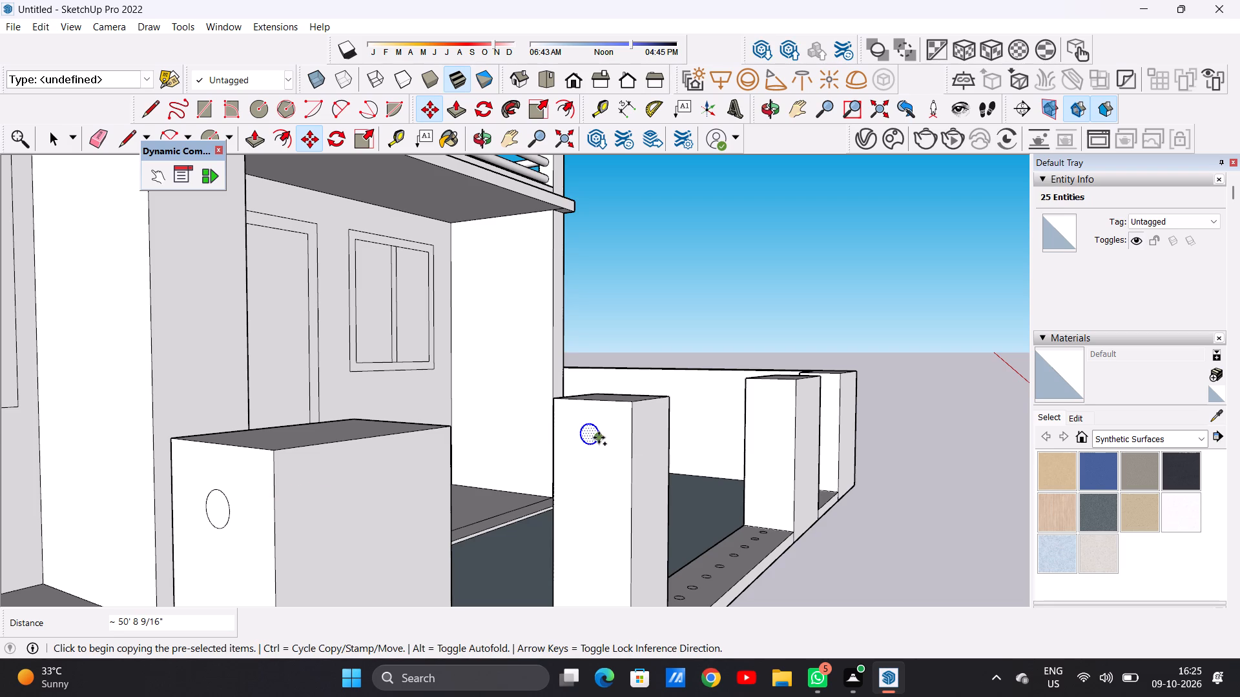
{"action": "left_click", "coordinate": [778, 395]}
Copy the wide pillar's circle about 53' 7" along the front onto the inner face of the far end wall, and clear the selection.
{"action": "scroll", "coordinate": [710, 412], "scroll_direction": "down", "scroll_amount": 4}
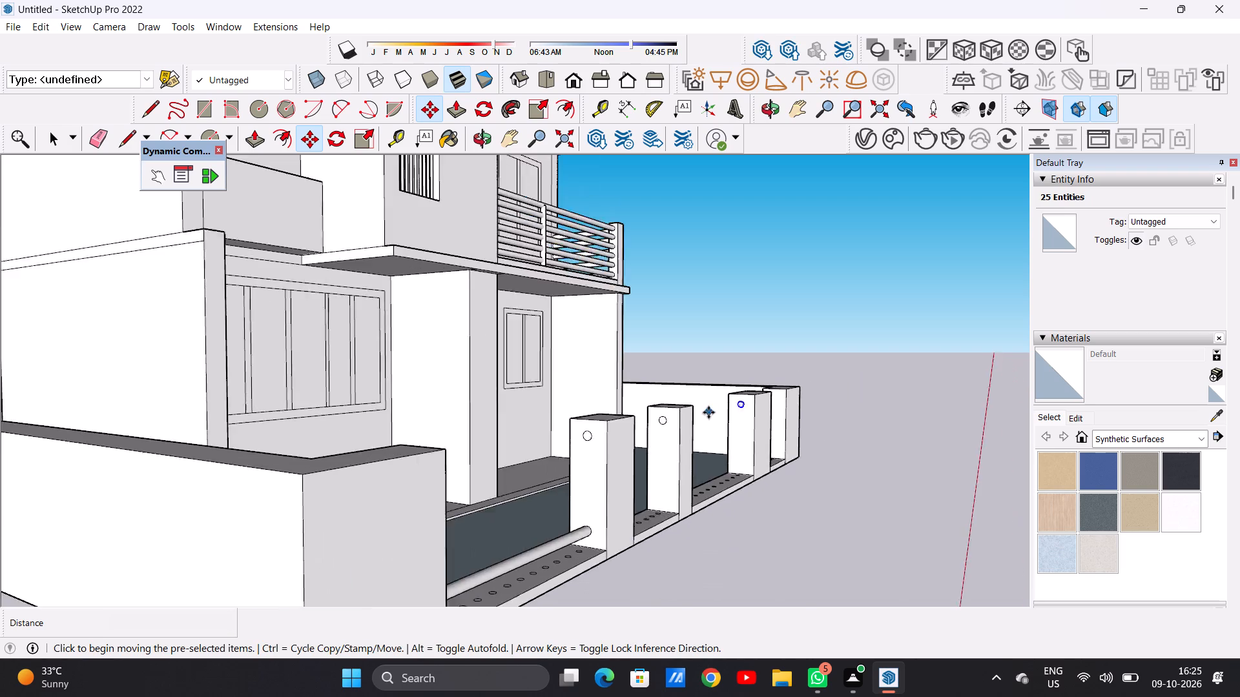
{"action": "scroll", "coordinate": [708, 412], "scroll_direction": "down", "scroll_amount": 4}
{"action": "scroll", "coordinate": [763, 384], "scroll_direction": "up", "scroll_amount": 8}
{"action": "scroll", "coordinate": [770, 407], "scroll_direction": "down", "scroll_amount": 1}
{"action": "scroll", "coordinate": [770, 407], "scroll_direction": "up", "scroll_amount": 5}
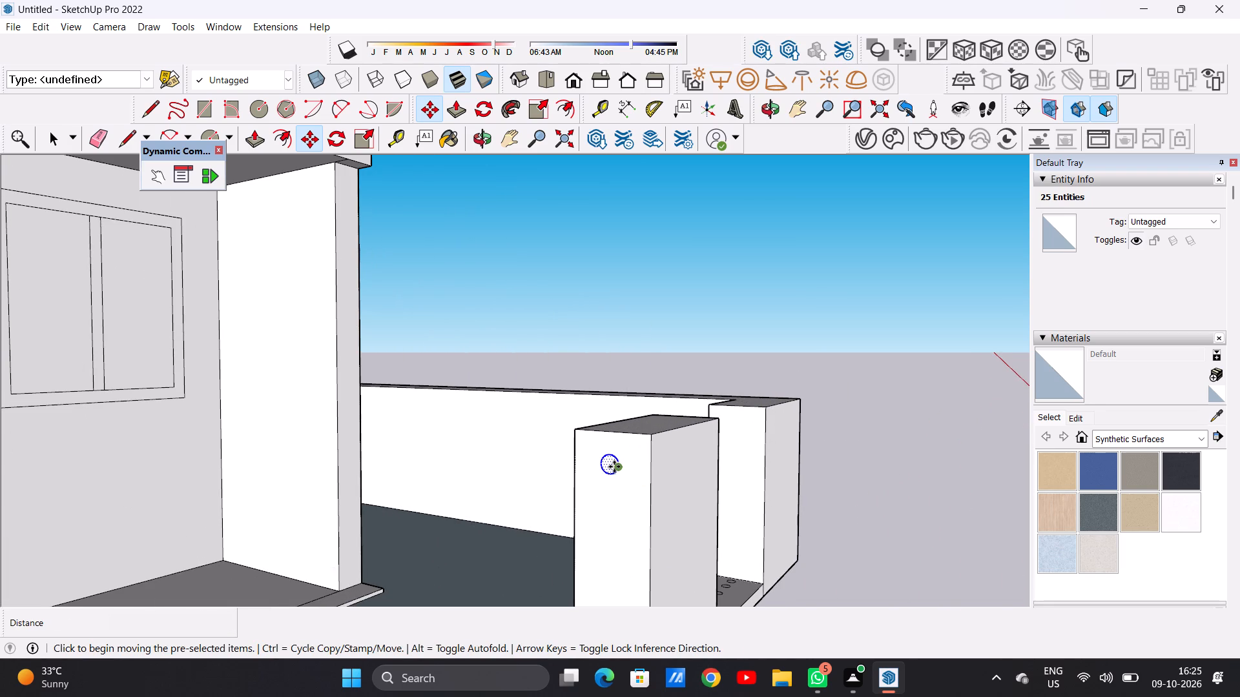
{"action": "left_click", "coordinate": [614, 467]}
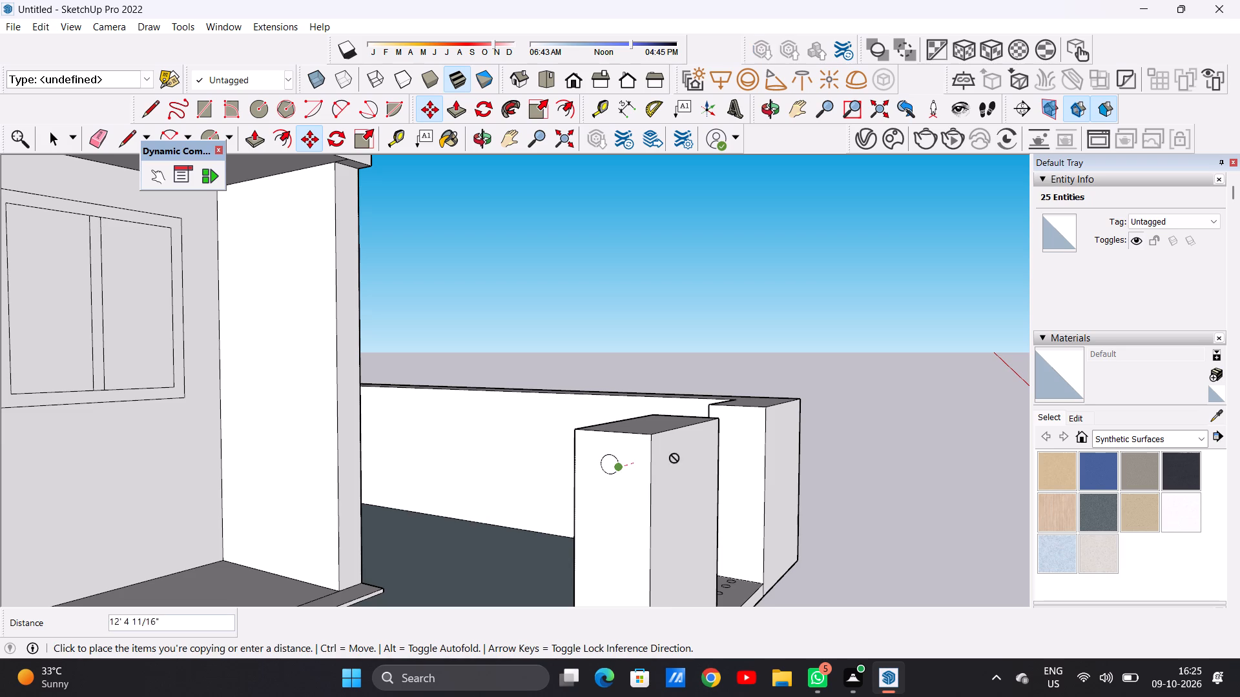
{"action": "left_click", "coordinate": [739, 423]}
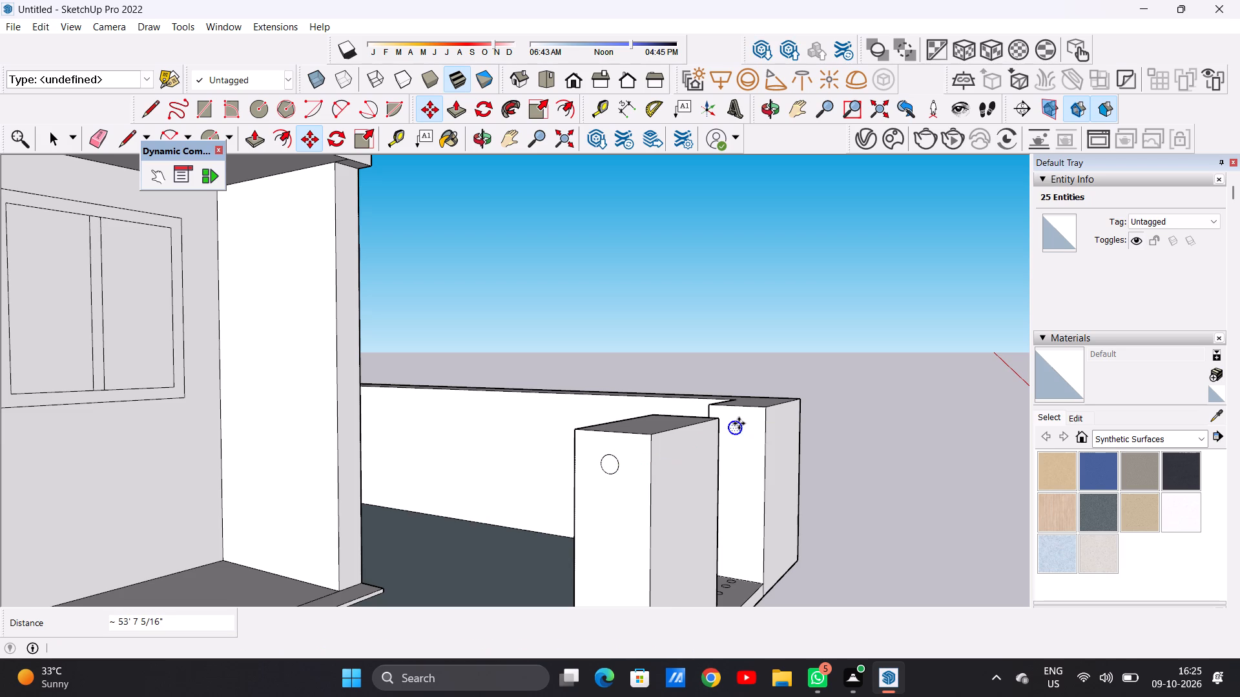
{"action": "key", "text": "space"}
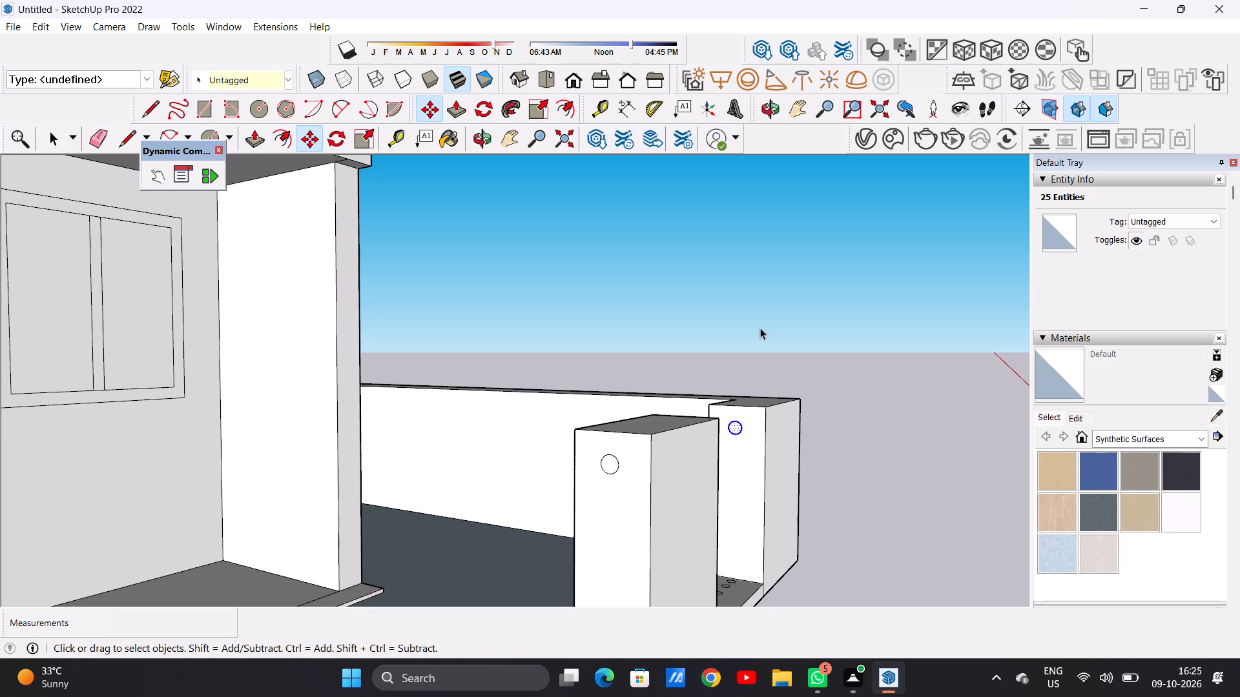
{"action": "left_click", "coordinate": [754, 318]}
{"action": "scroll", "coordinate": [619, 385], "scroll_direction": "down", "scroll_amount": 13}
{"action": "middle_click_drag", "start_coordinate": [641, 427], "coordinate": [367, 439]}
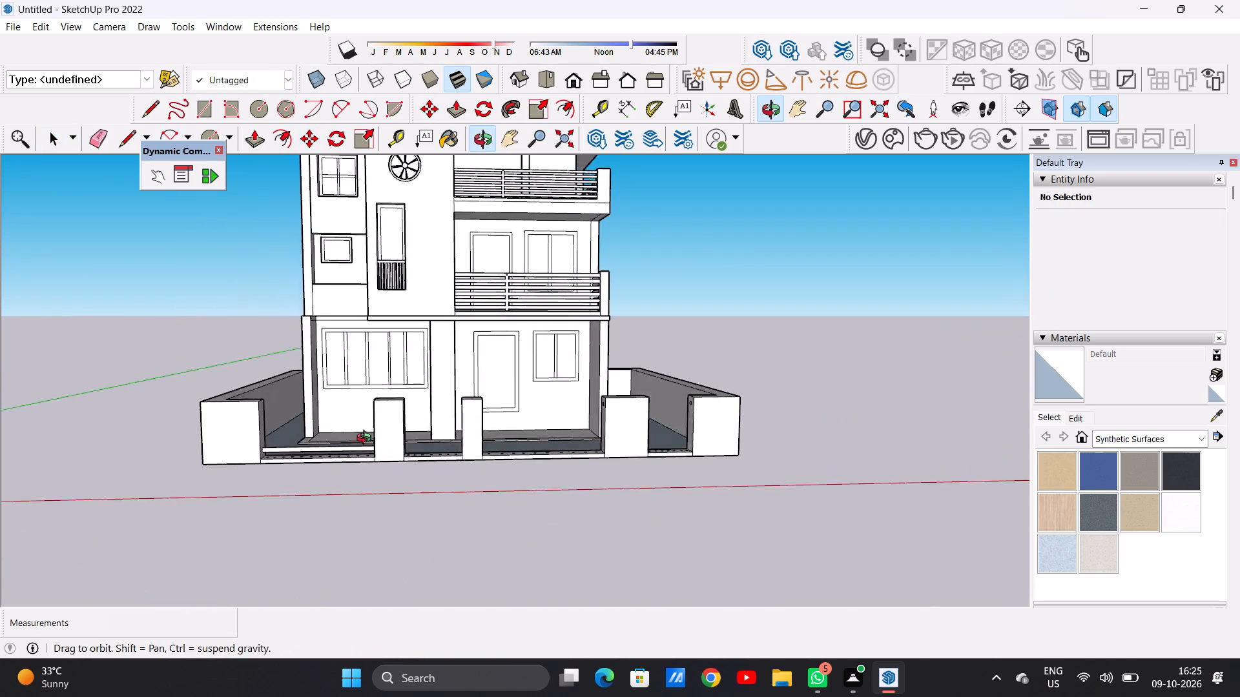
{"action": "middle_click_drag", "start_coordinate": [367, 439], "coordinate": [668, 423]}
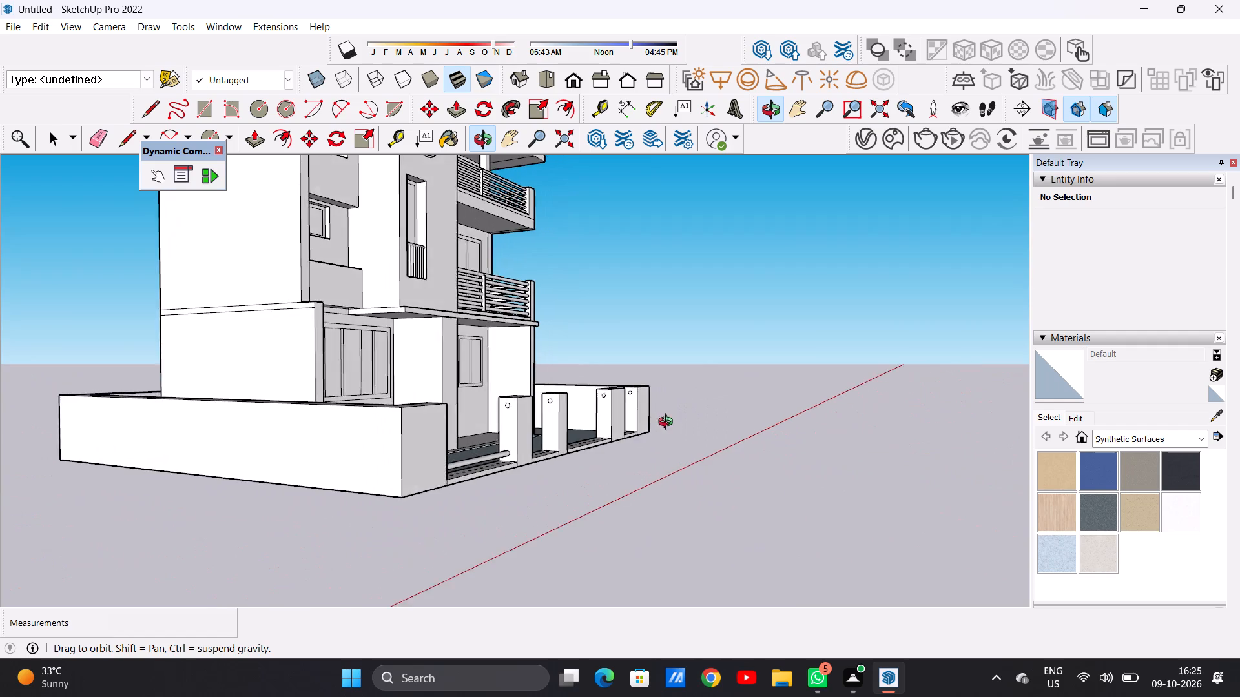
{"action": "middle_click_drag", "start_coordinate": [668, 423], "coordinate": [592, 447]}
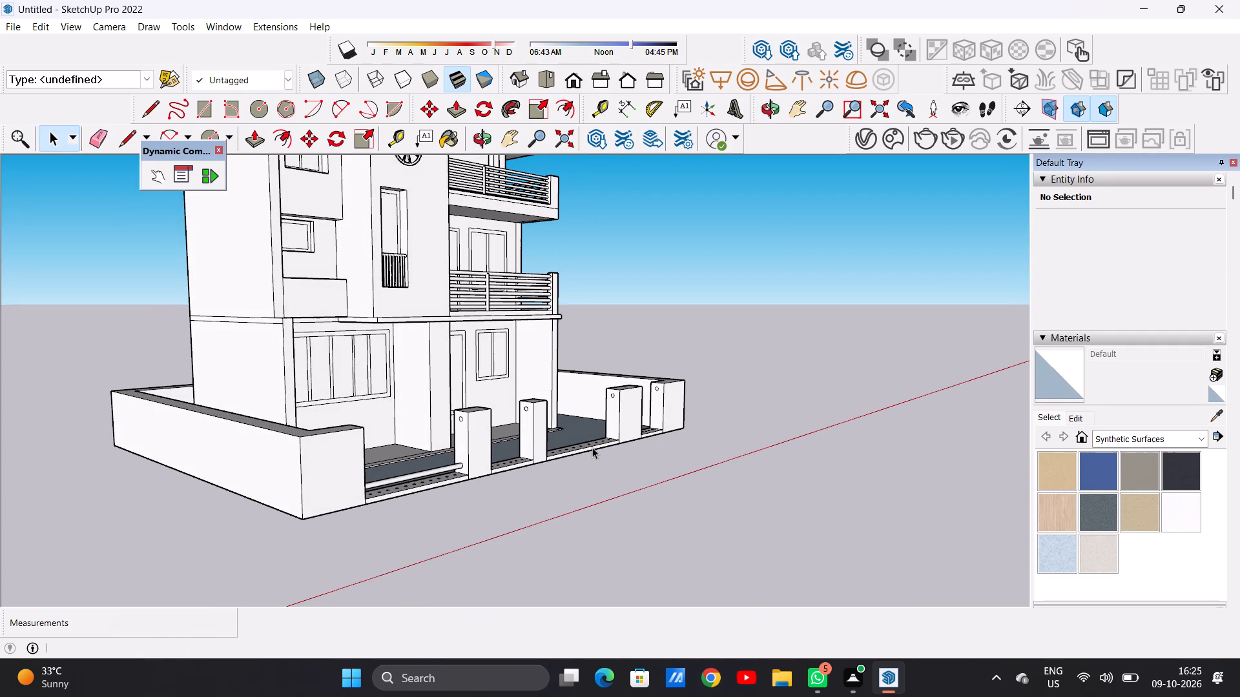
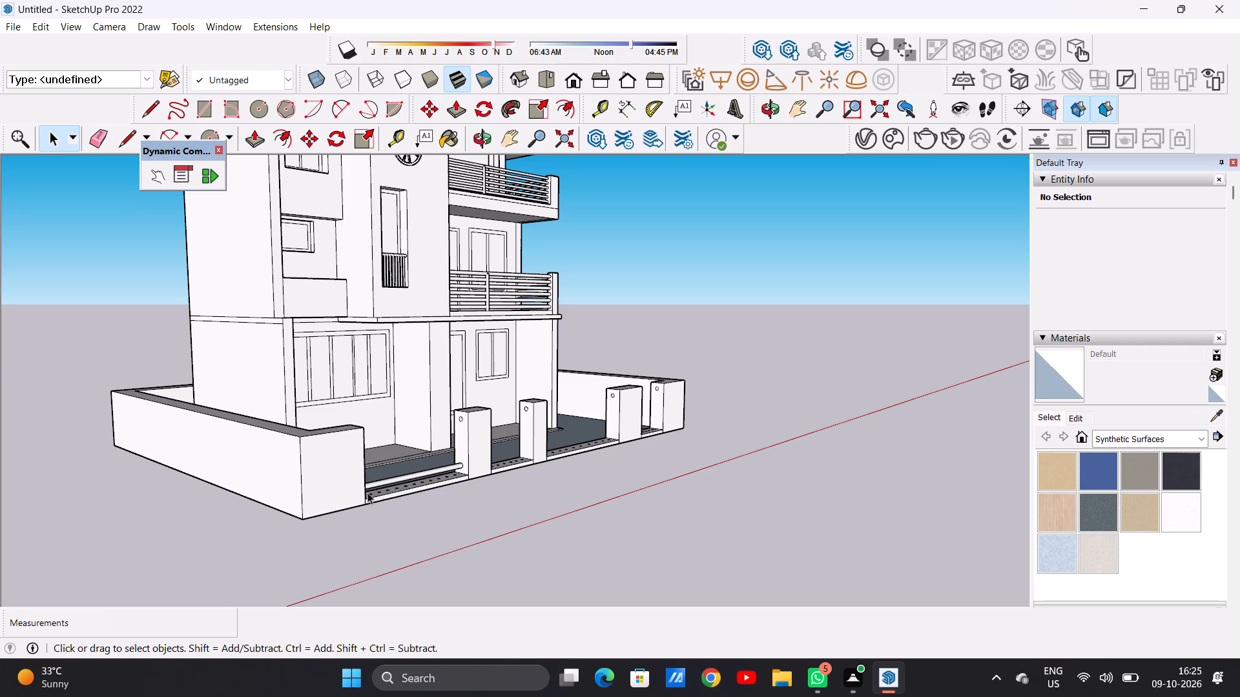
Push/Pull the circle near the top of the first front pillar about 64' 6" to the corner wall, forming the upper rail.
{"action": "scroll", "coordinate": [344, 470], "scroll_direction": "down", "scroll_amount": 5}
{"action": "scroll", "coordinate": [370, 521], "scroll_direction": "down", "scroll_amount": 3}
{"action": "scroll", "coordinate": [406, 481], "scroll_direction": "up", "scroll_amount": 3}
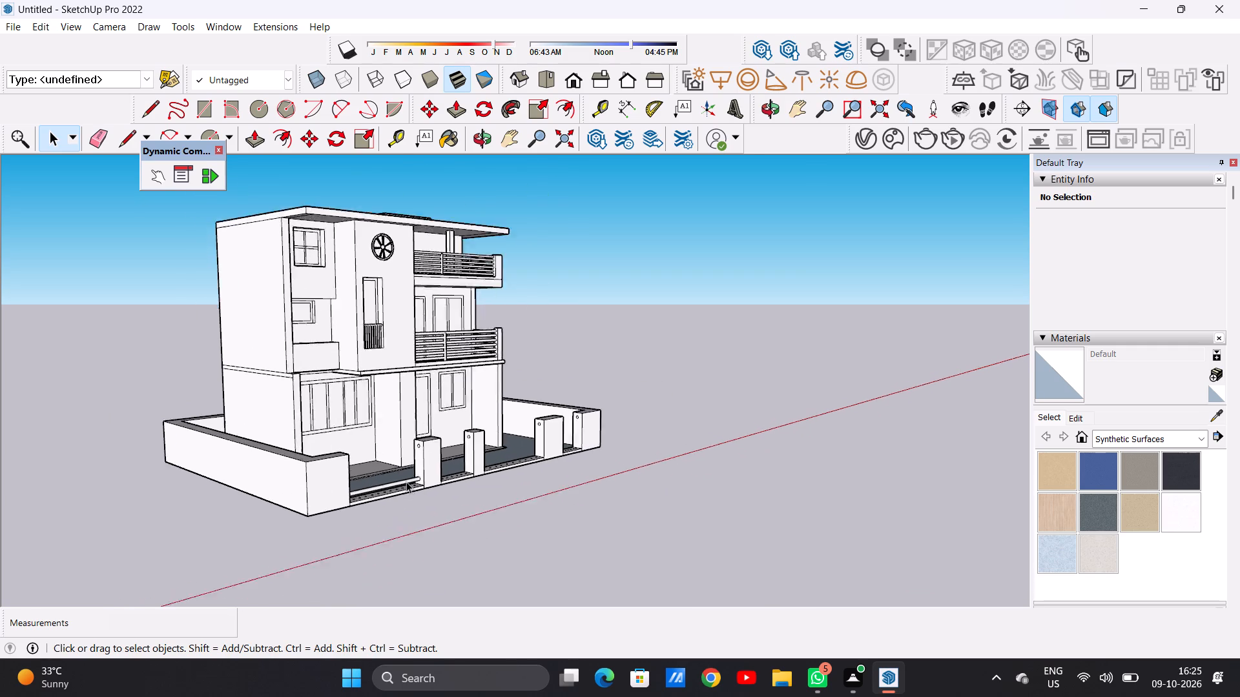
{"action": "scroll", "coordinate": [406, 481], "scroll_direction": "up", "scroll_amount": 8}
{"action": "scroll", "coordinate": [441, 422], "scroll_direction": "up", "scroll_amount": 9}
{"action": "scroll", "coordinate": [430, 432], "scroll_direction": "down", "scroll_amount": 1}
{"action": "scroll", "coordinate": [430, 432], "scroll_direction": "up", "scroll_amount": 1}
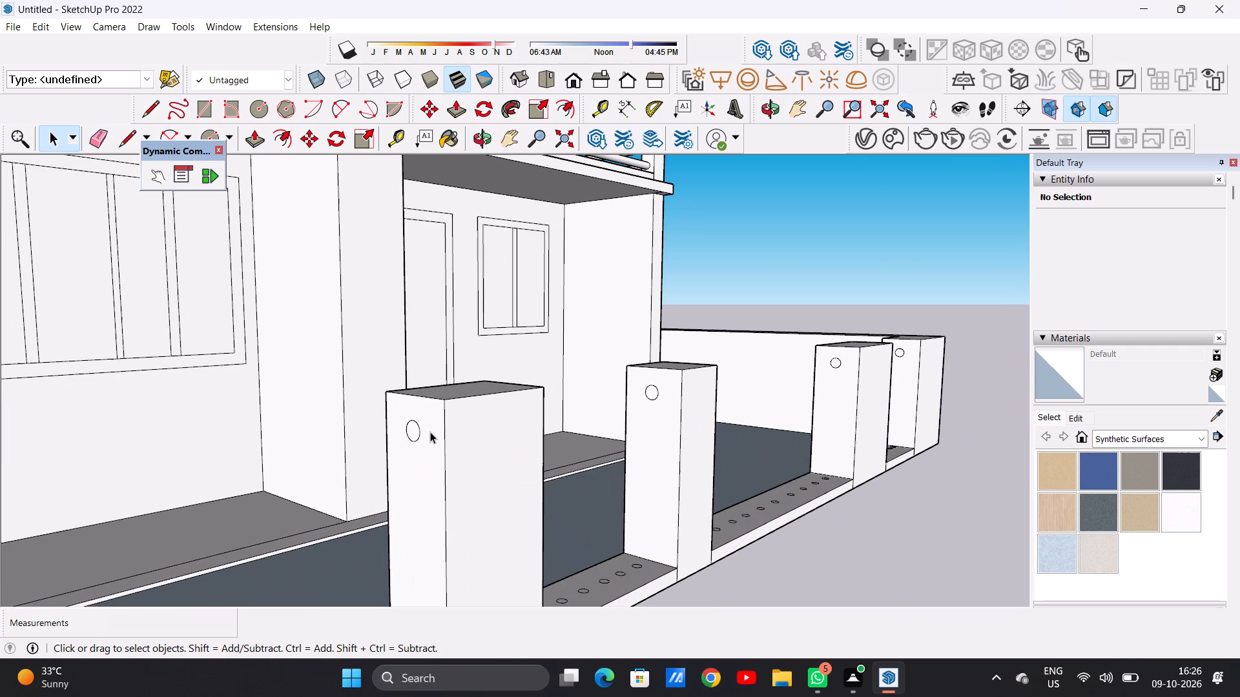
{"action": "key", "text": "p"}
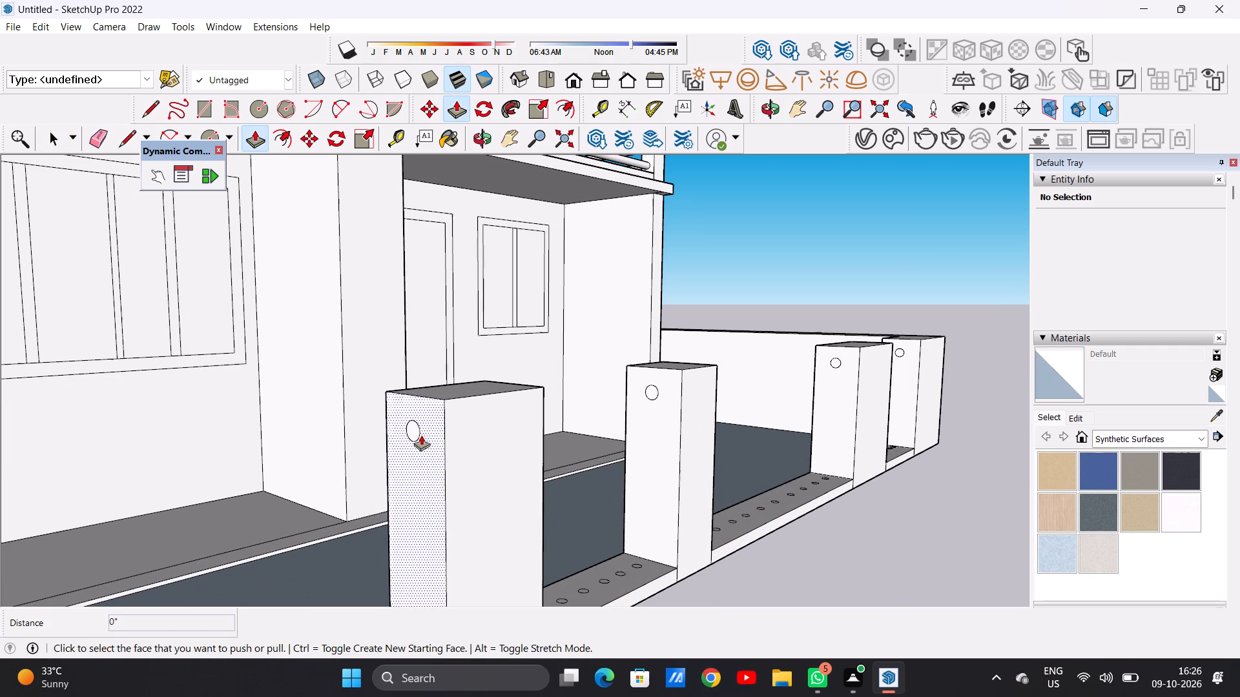
{"action": "scroll", "coordinate": [406, 436], "scroll_direction": "up", "scroll_amount": 6}
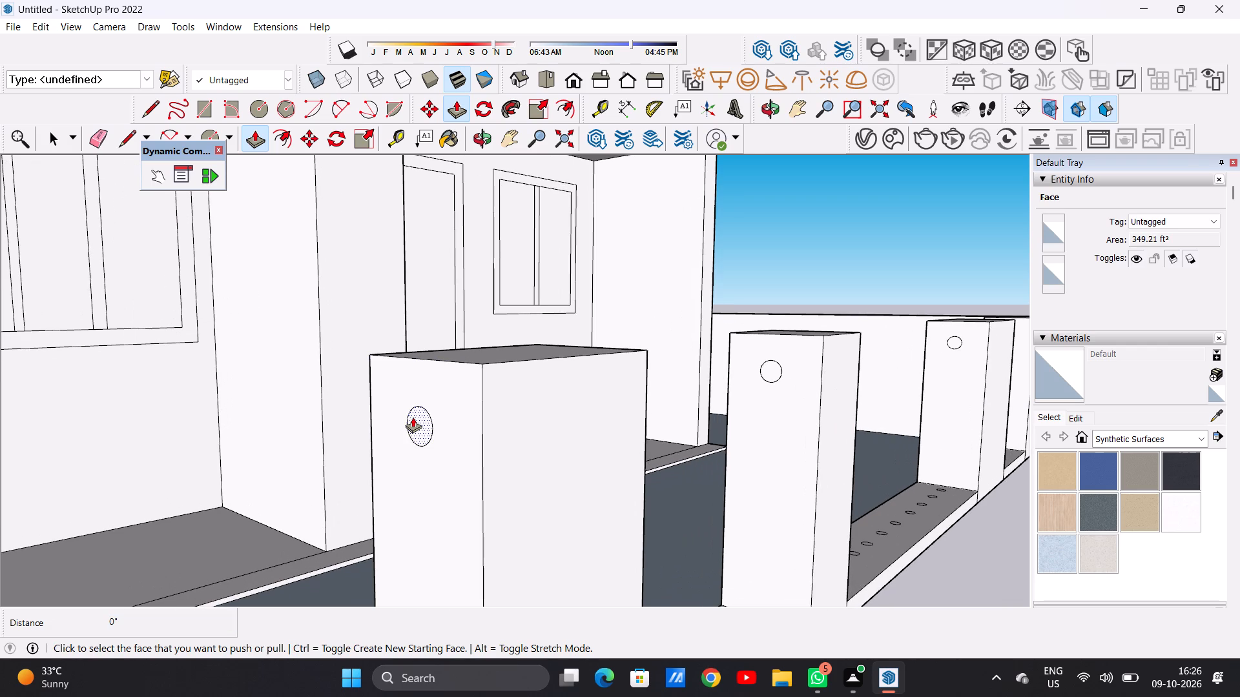
{"action": "left_click", "coordinate": [413, 417]}
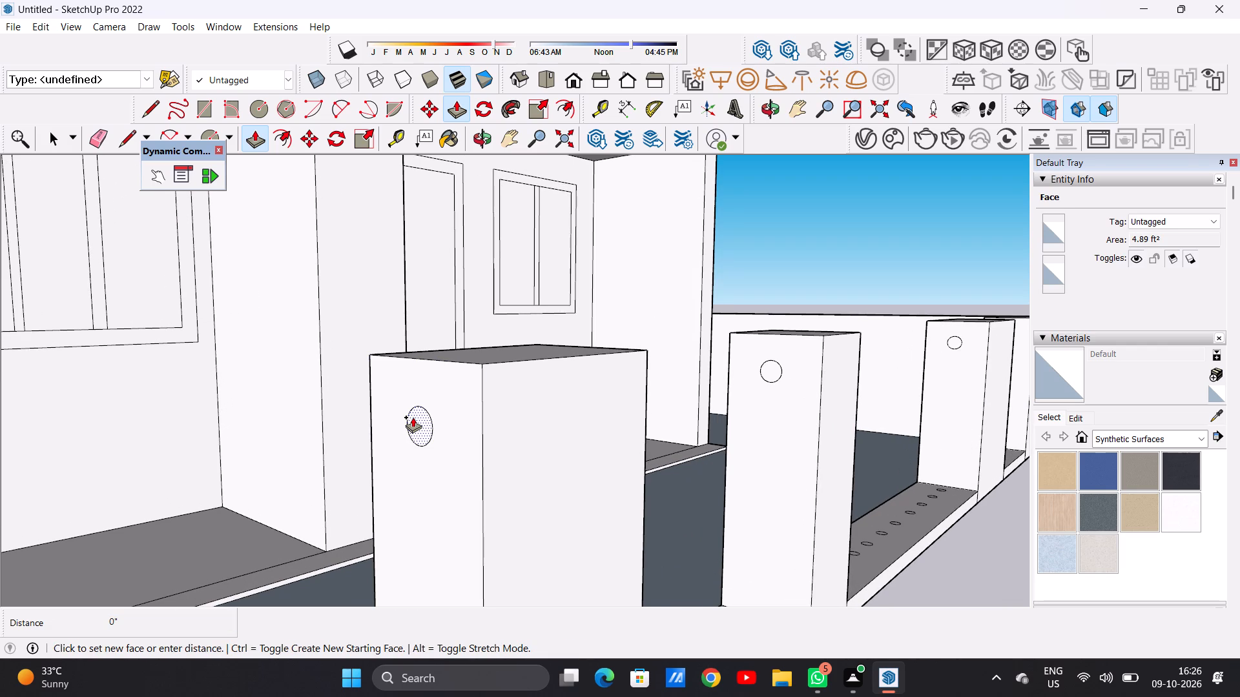
{"action": "scroll", "coordinate": [158, 454], "scroll_direction": "down", "scroll_amount": 7}
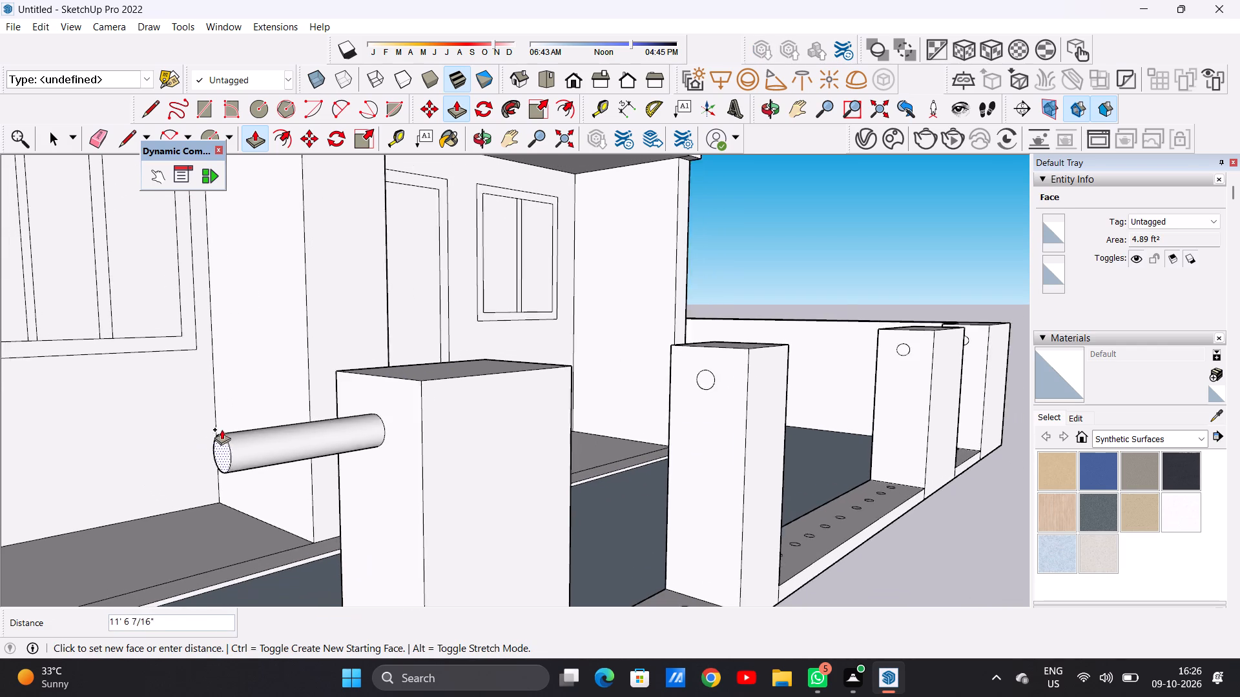
{"action": "scroll", "coordinate": [222, 429], "scroll_direction": "down", "scroll_amount": 13}
{"action": "middle_click_drag", "start_coordinate": [159, 425], "coordinate": [32, 420]}
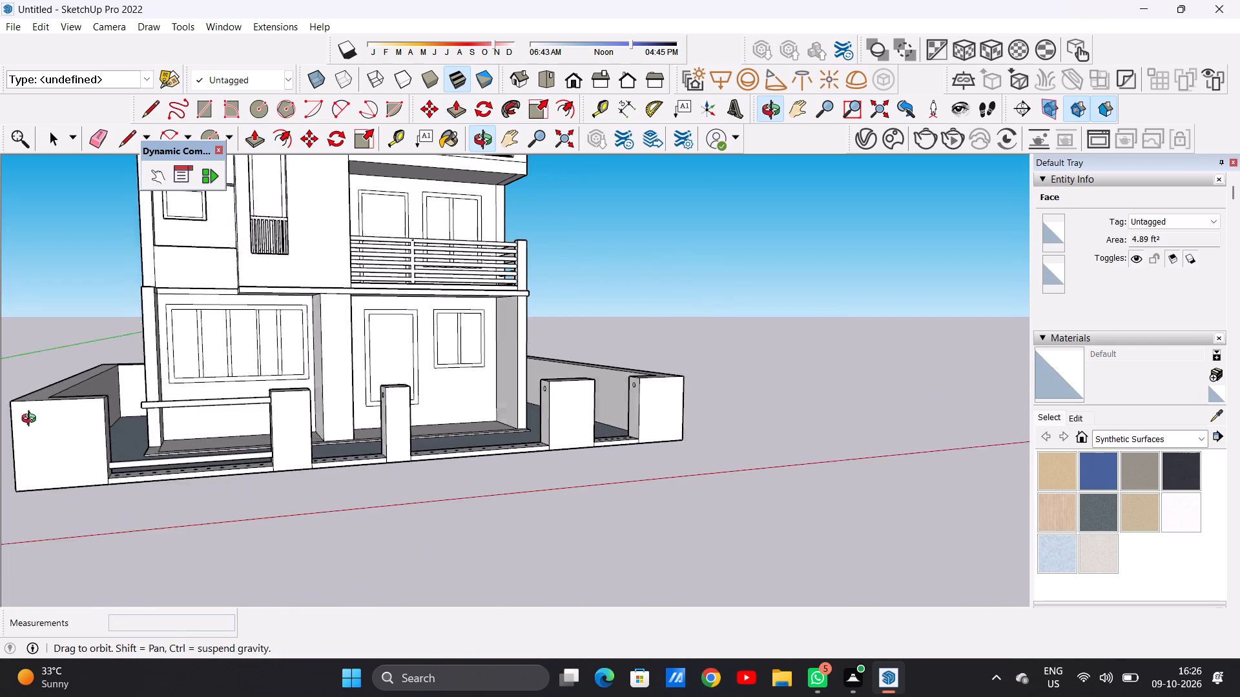
{"action": "middle_click_drag", "start_coordinate": [32, 420], "coordinate": [7, 416]}
{"action": "scroll", "coordinate": [73, 390], "scroll_direction": "up", "scroll_amount": 6}
{"action": "scroll", "coordinate": [157, 397], "scroll_direction": "down", "scroll_amount": 1}
{"action": "scroll", "coordinate": [157, 397], "scroll_direction": "up", "scroll_amount": 11}
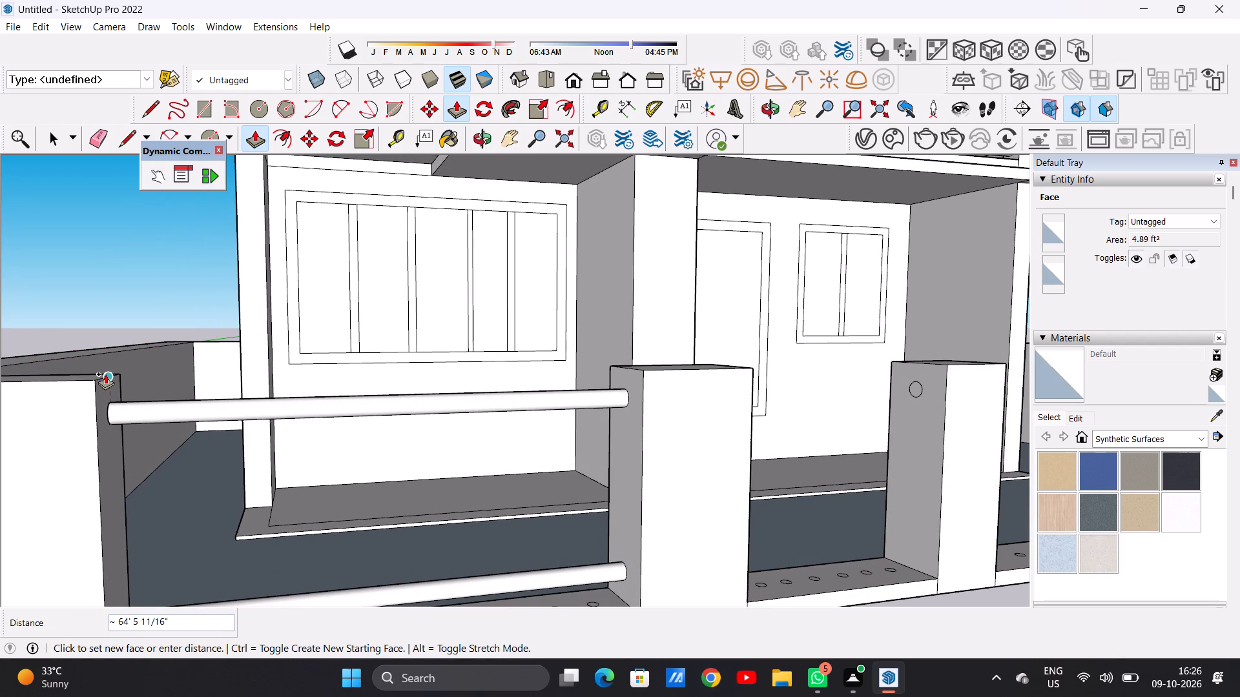
{"action": "scroll", "coordinate": [103, 393], "scroll_direction": "up", "scroll_amount": 12}
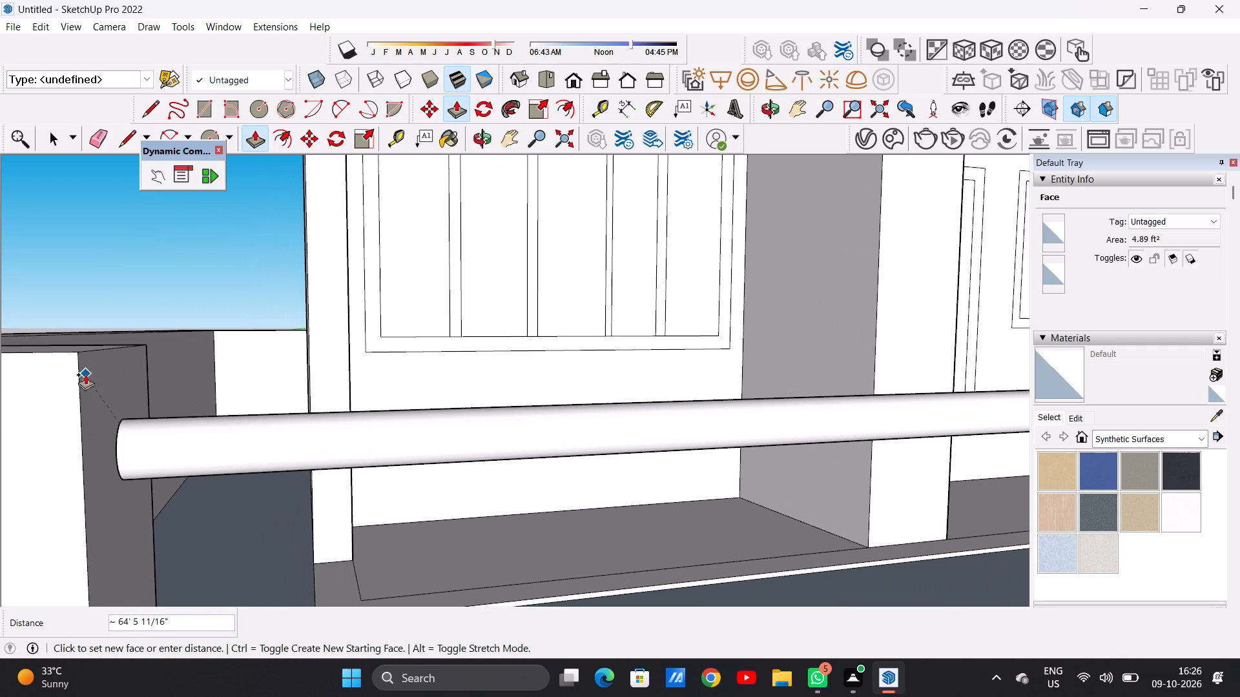
{"action": "left_click", "coordinate": [79, 356]}
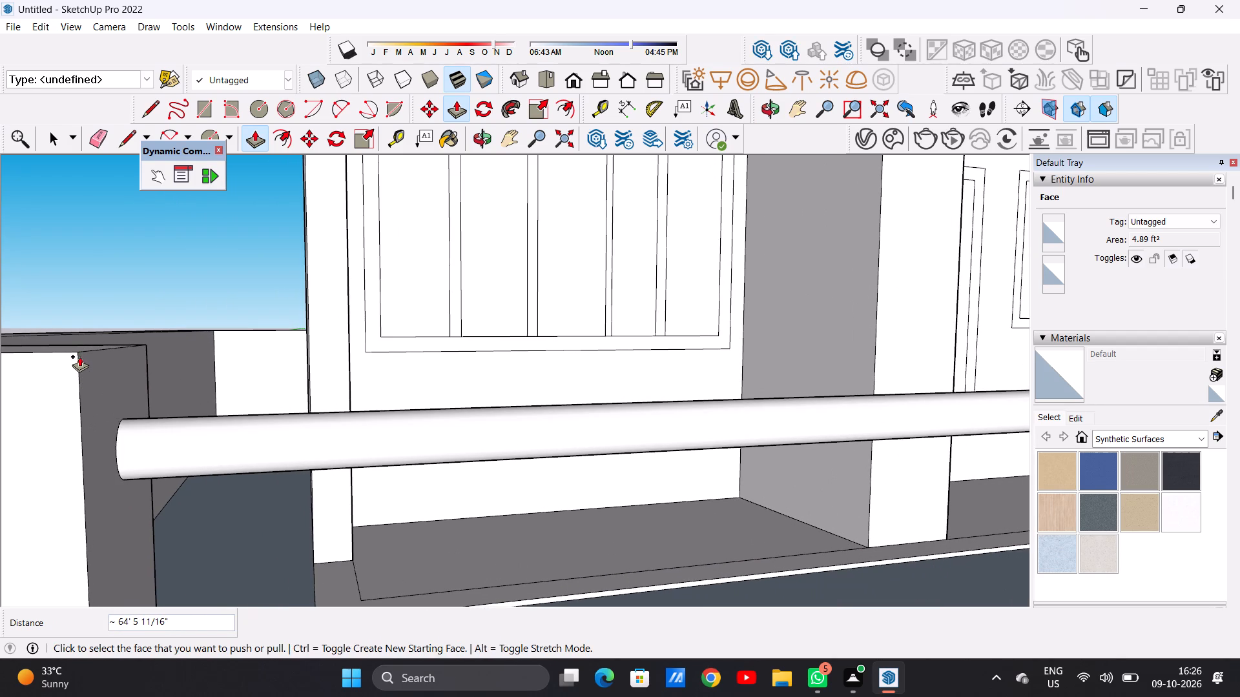
{"action": "key", "text": "space"}
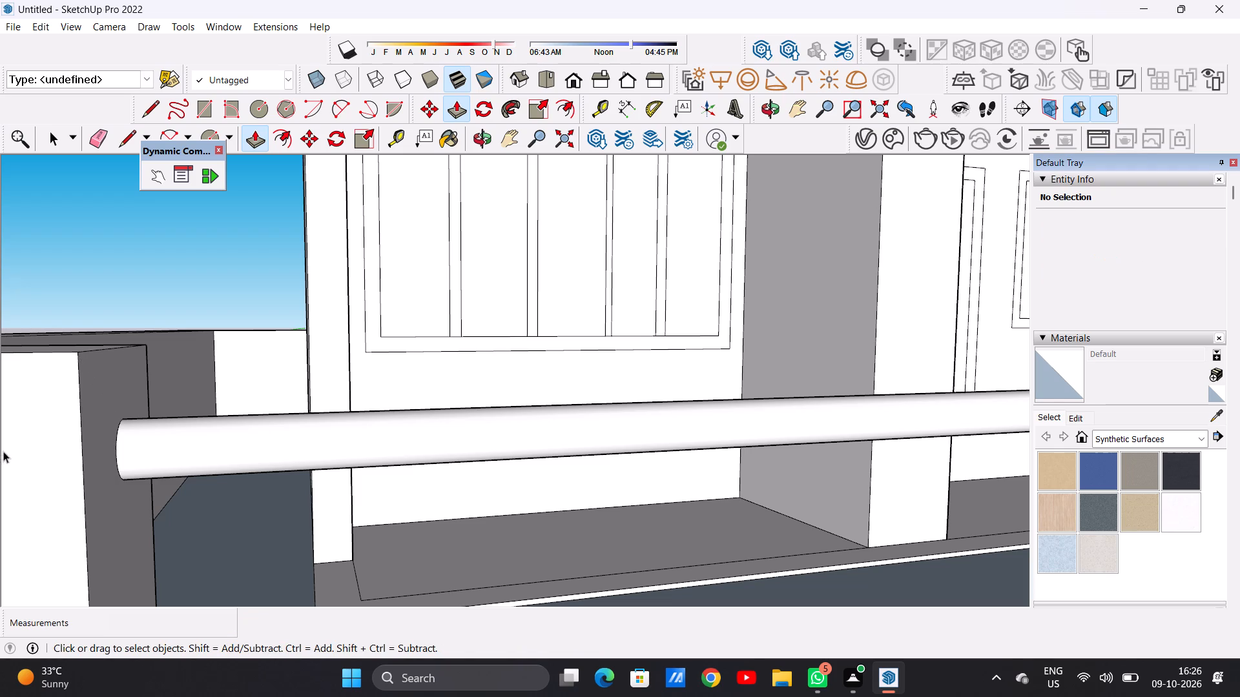
Push/Pull the base circle nearest the first pillar up about 28' 9" to the upper rail, forming the first vertical bar.
{"action": "scroll", "coordinate": [244, 412], "scroll_direction": "down", "scroll_amount": 18}
{"action": "middle_click_drag", "start_coordinate": [368, 406], "coordinate": [324, 480]}
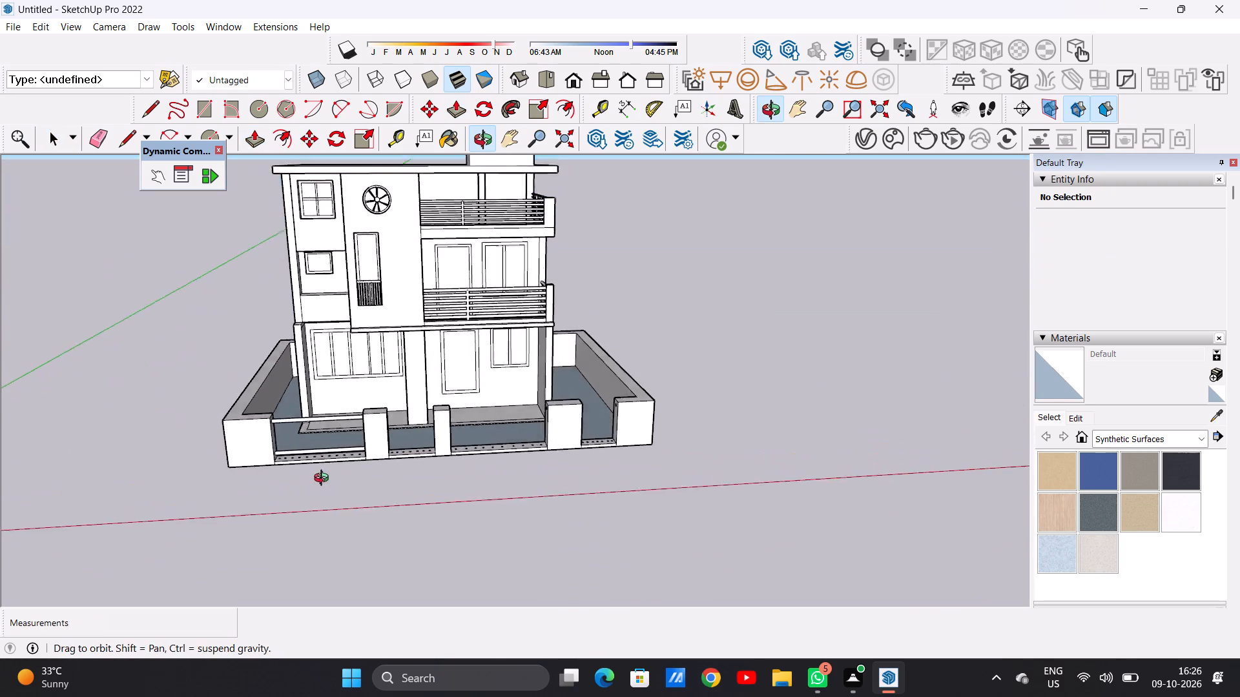
{"action": "middle_click_drag", "start_coordinate": [324, 480], "coordinate": [324, 489]}
{"action": "scroll", "coordinate": [360, 460], "scroll_direction": "up", "scroll_amount": 7}
{"action": "scroll", "coordinate": [362, 457], "scroll_direction": "up", "scroll_amount": 16}
{"action": "scroll", "coordinate": [357, 447], "scroll_direction": "down", "scroll_amount": 1}
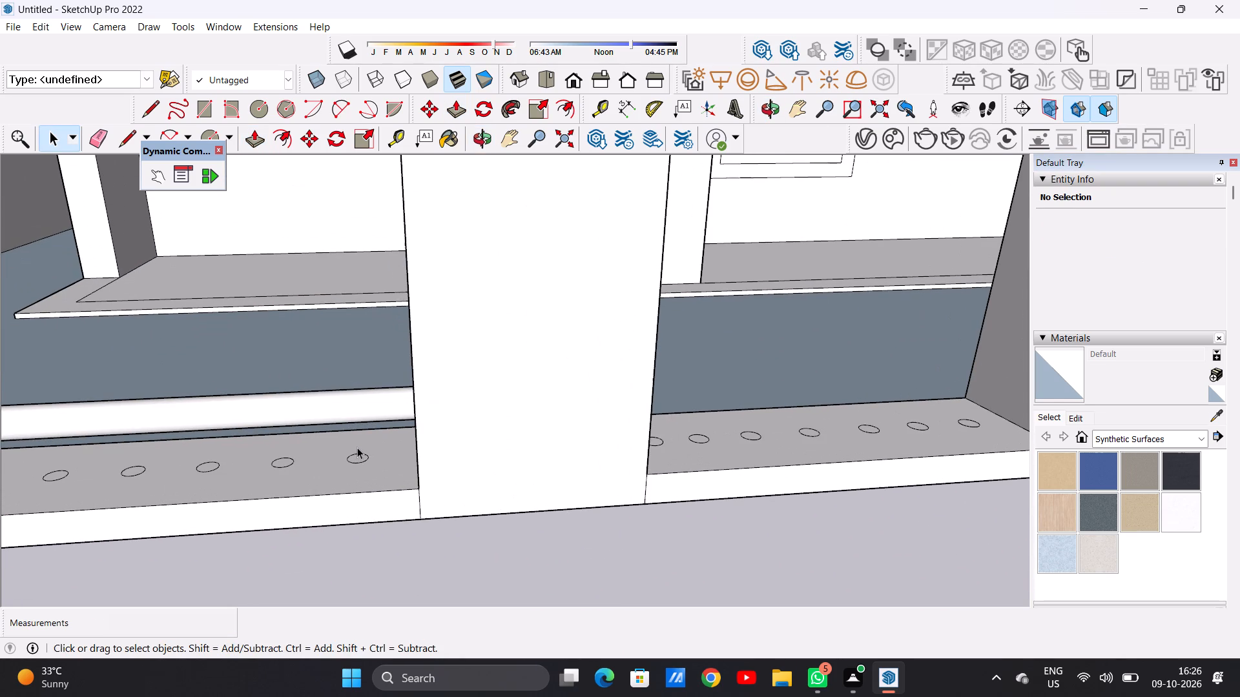
{"action": "key", "text": "p"}
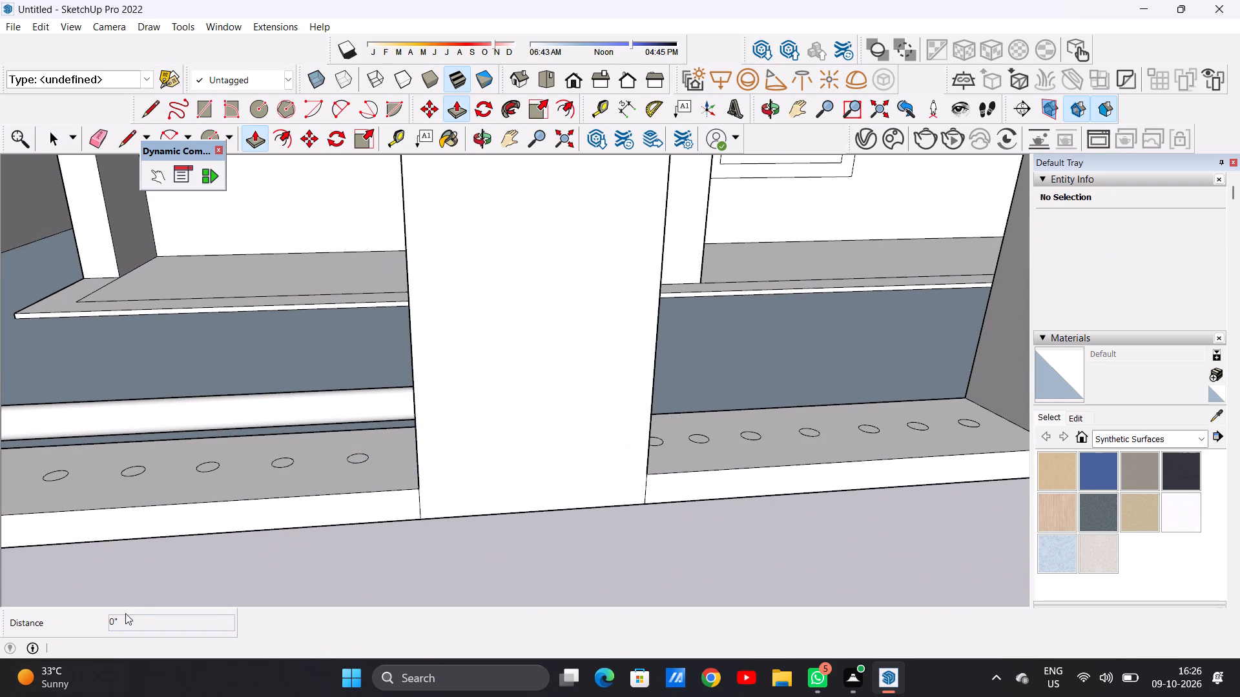
{"action": "middle_click_drag", "start_coordinate": [351, 485], "coordinate": [349, 547]}
{"action": "scroll", "coordinate": [358, 459], "scroll_direction": "up", "scroll_amount": 6}
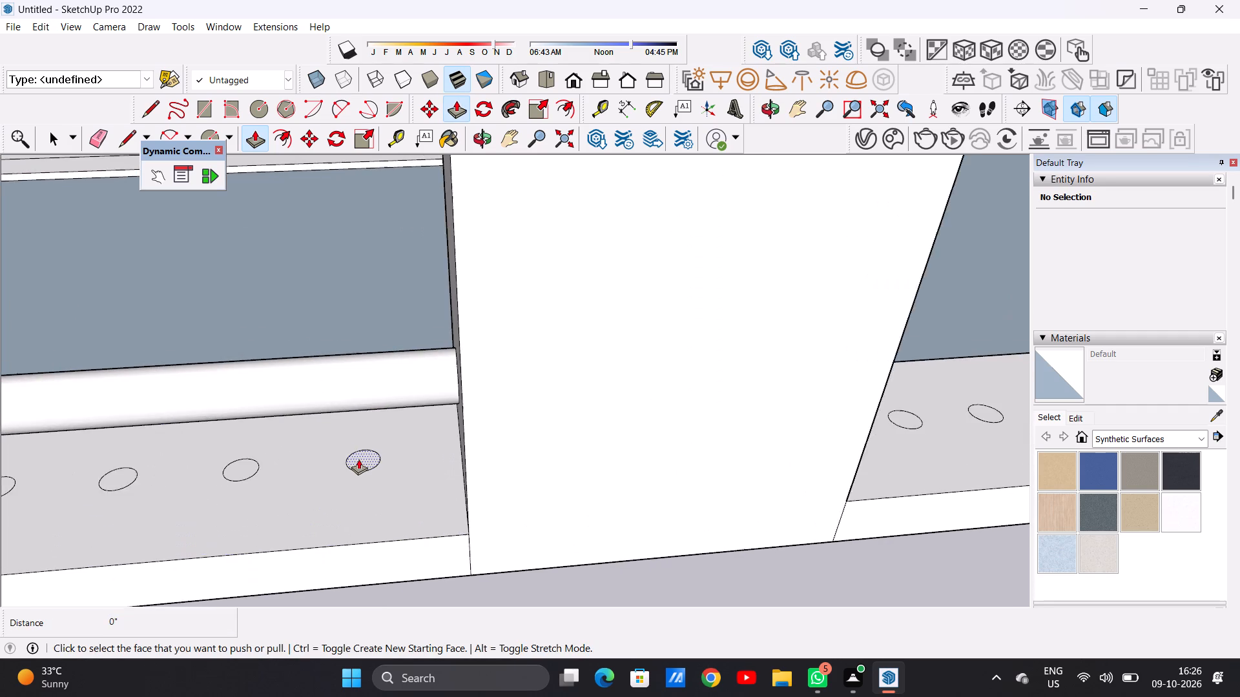
{"action": "left_click", "coordinate": [362, 456]}
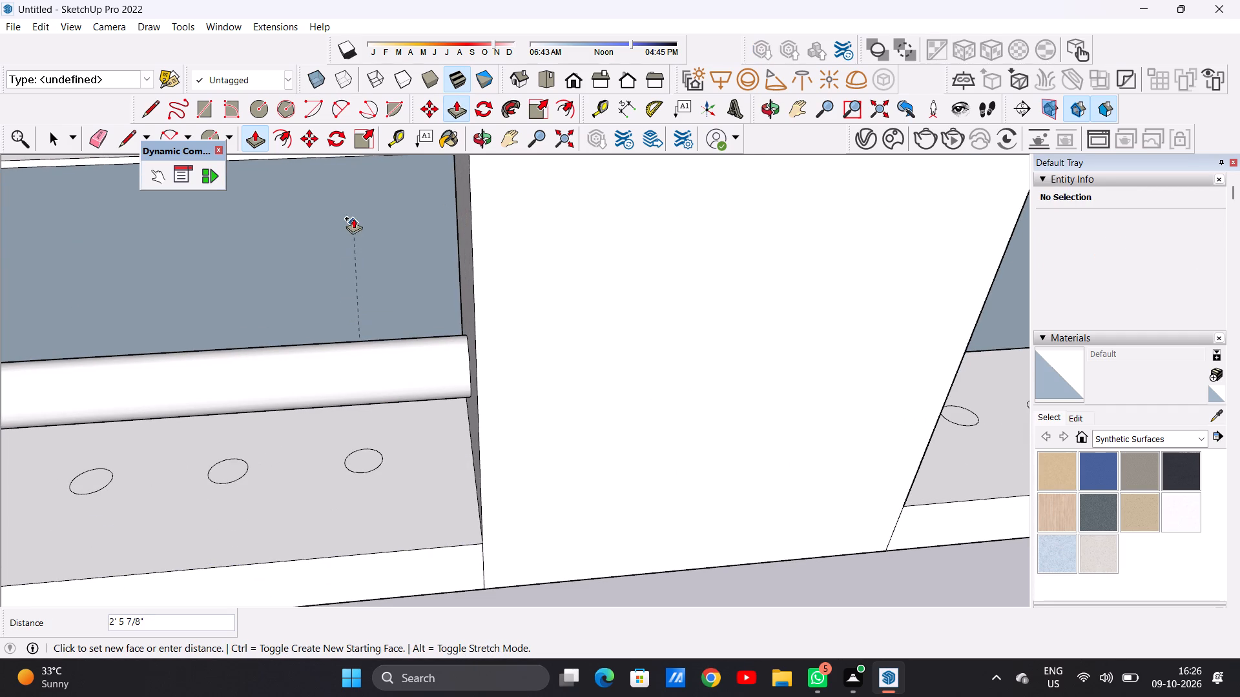
{"action": "scroll", "coordinate": [349, 324], "scroll_direction": "down", "scroll_amount": 3}
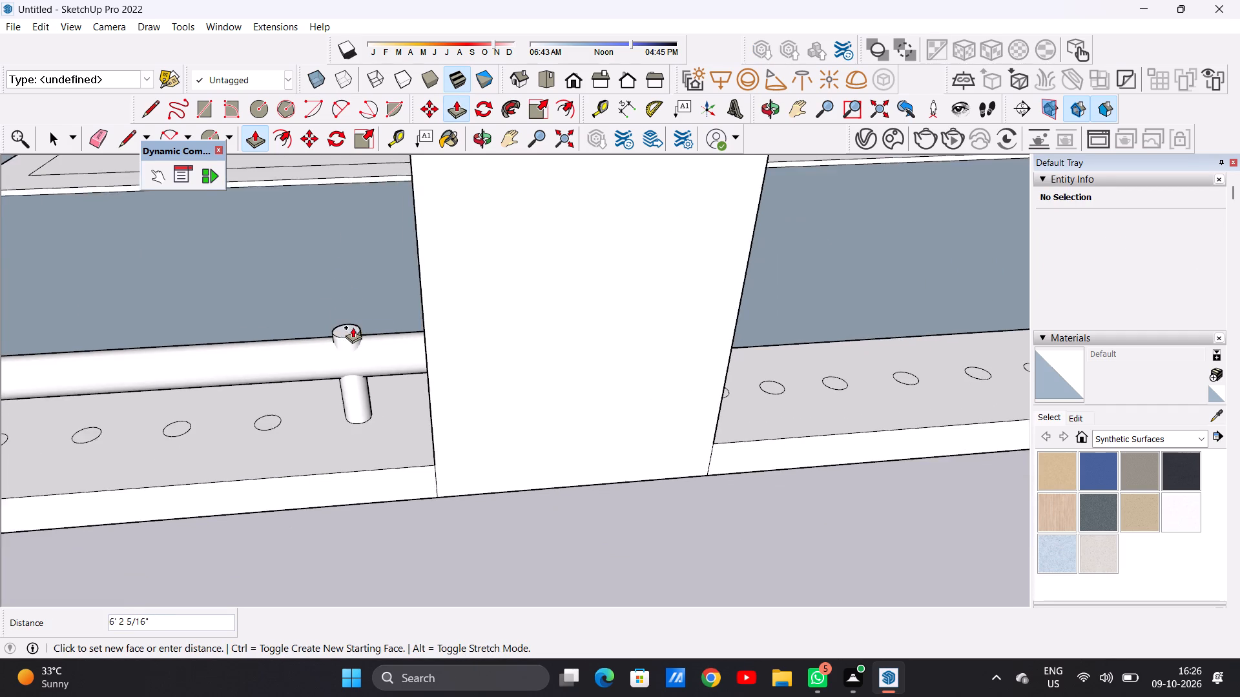
{"action": "scroll", "coordinate": [356, 341], "scroll_direction": "down", "scroll_amount": 19}
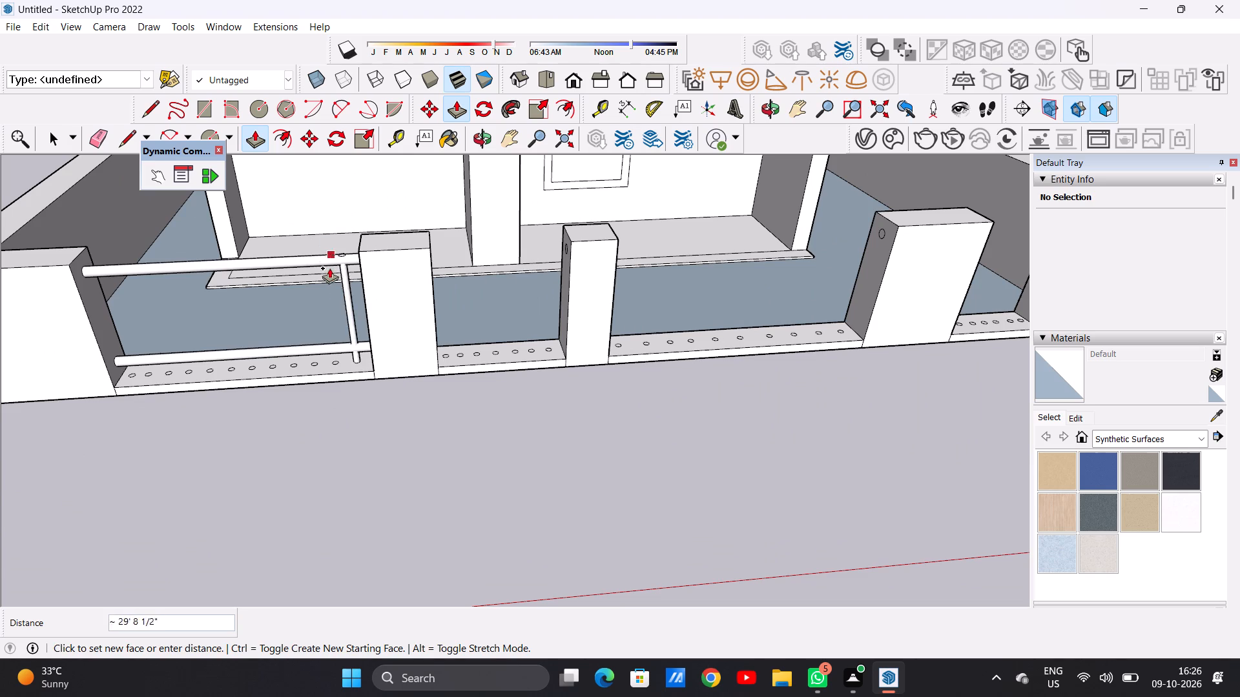
{"action": "scroll", "coordinate": [329, 270], "scroll_direction": "up", "scroll_amount": 9}
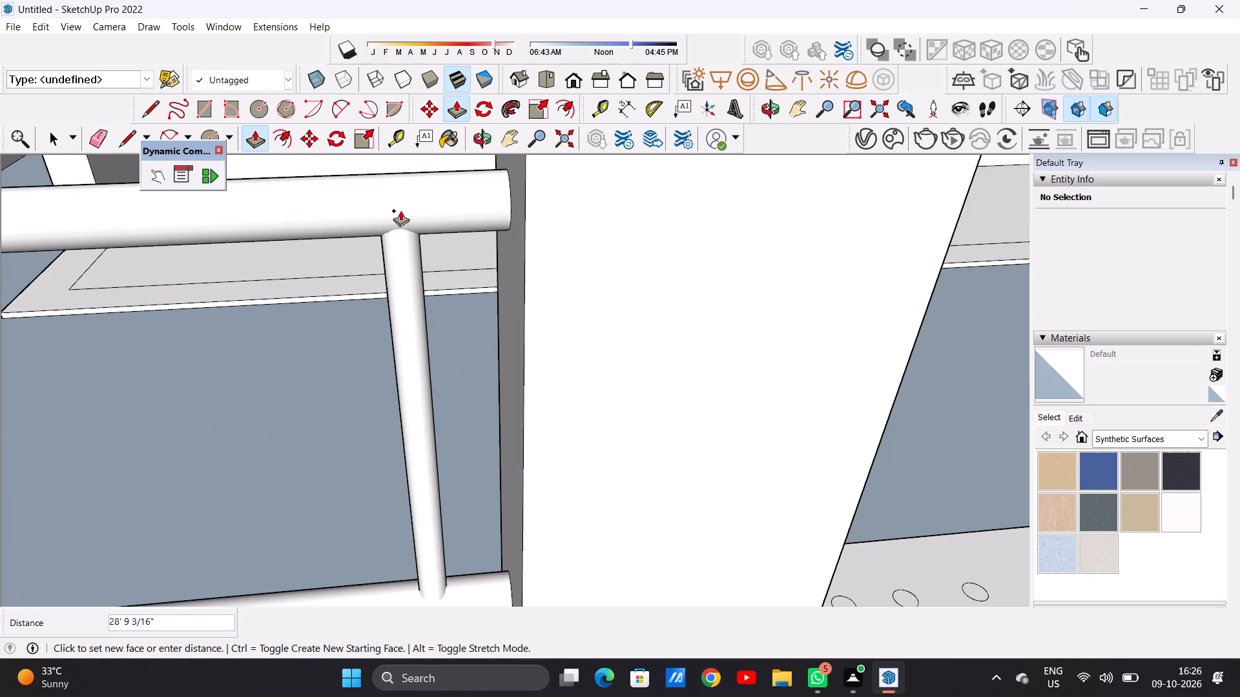
{"action": "left_click", "coordinate": [400, 210]}
{"action": "key", "text": "space"}
Push/Pull the base circle beside the first vertical bar up about 29' 4" to the upper rail.
{"action": "scroll", "coordinate": [348, 378], "scroll_direction": "down", "scroll_amount": 15}
{"action": "middle_click_drag", "start_coordinate": [361, 475], "coordinate": [333, 401]}
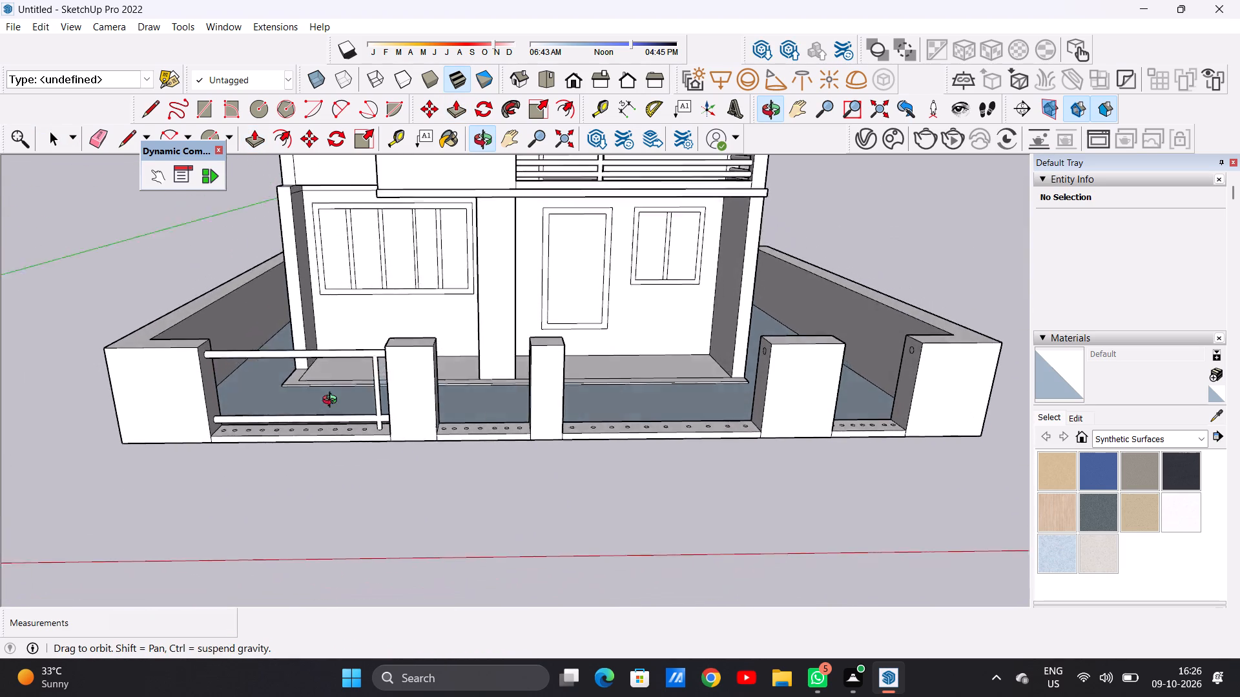
{"action": "middle_click_drag", "start_coordinate": [333, 401], "coordinate": [351, 362]}
{"action": "scroll", "coordinate": [385, 403], "scroll_direction": "down", "scroll_amount": 3}
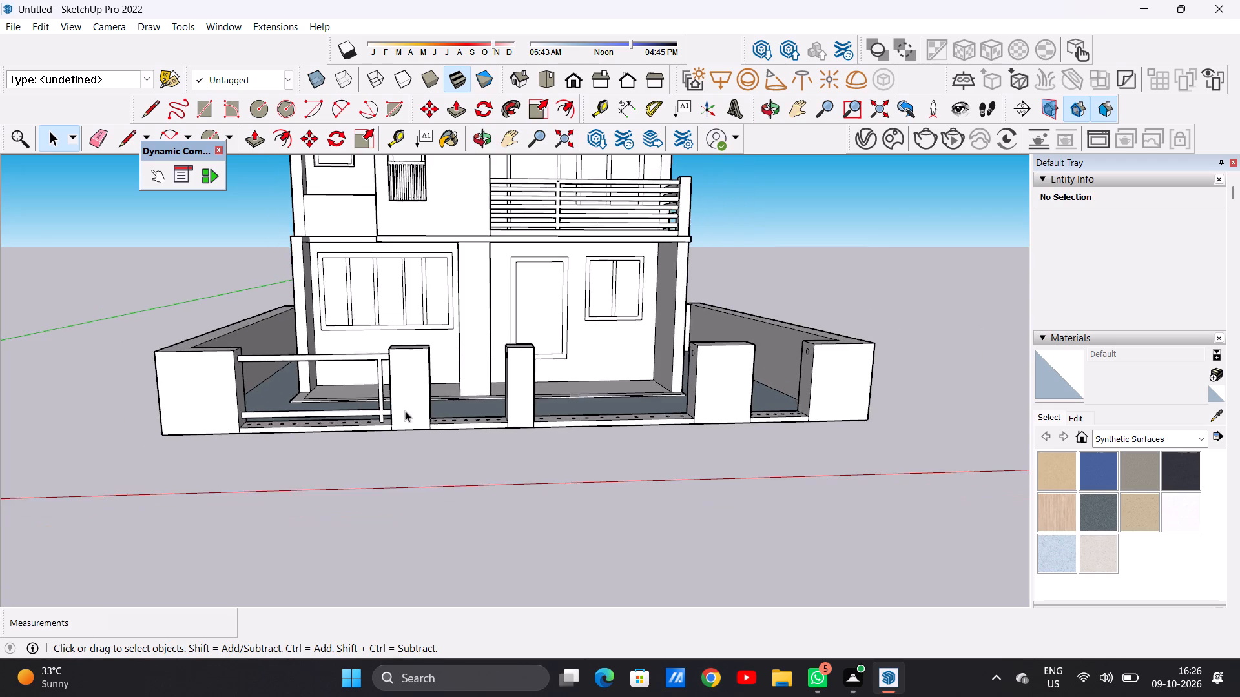
{"action": "scroll", "coordinate": [405, 410], "scroll_direction": "down", "scroll_amount": 3}
{"action": "scroll", "coordinate": [298, 399], "scroll_direction": "up", "scroll_amount": 6}
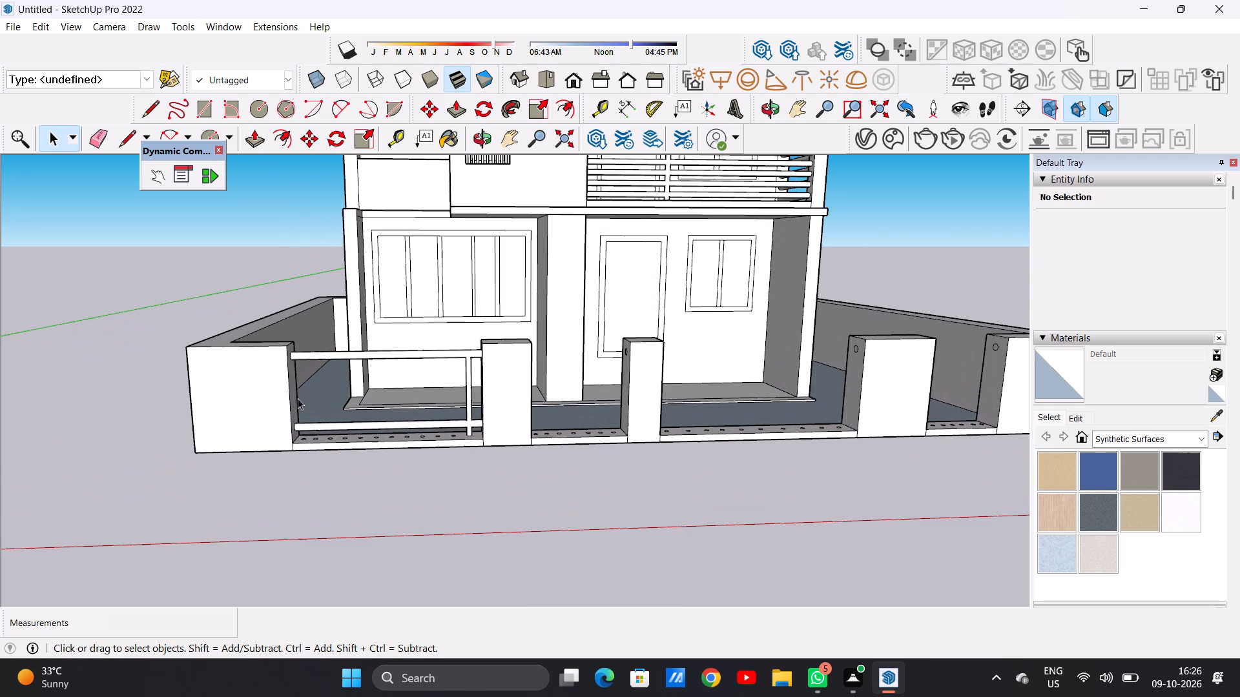
{"action": "middle_click_drag", "start_coordinate": [445, 459], "coordinate": [409, 460]}
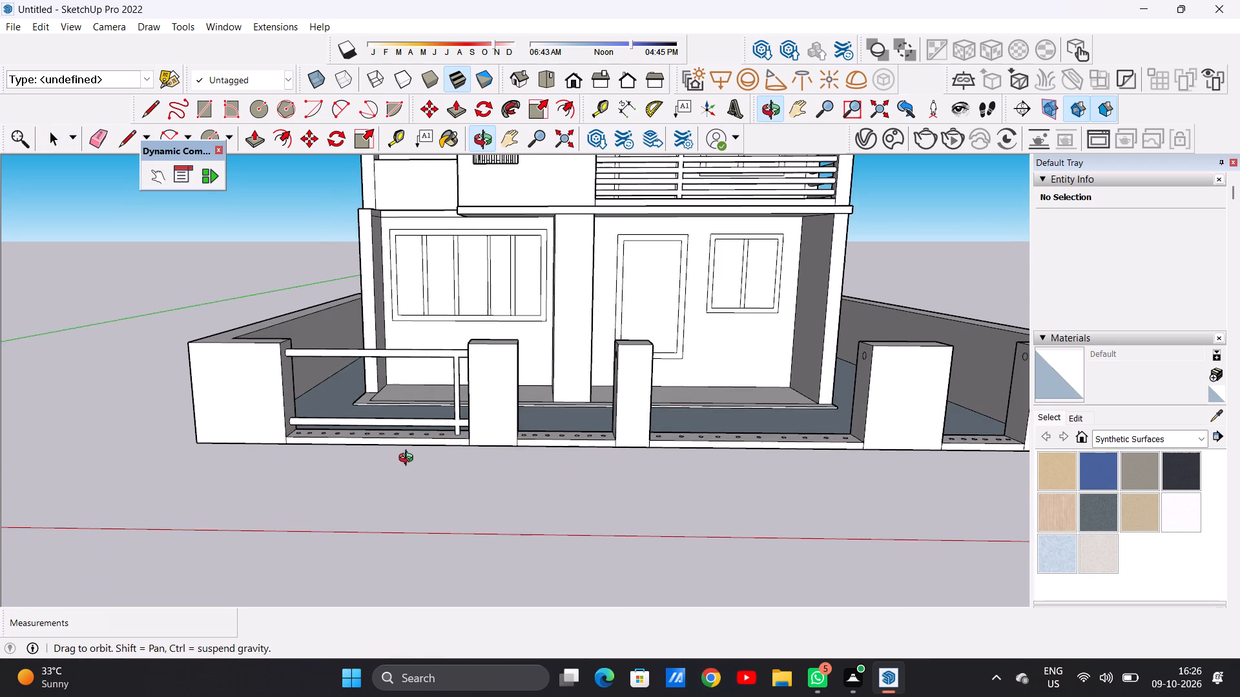
{"action": "middle_click_drag", "start_coordinate": [409, 460], "coordinate": [417, 518]}
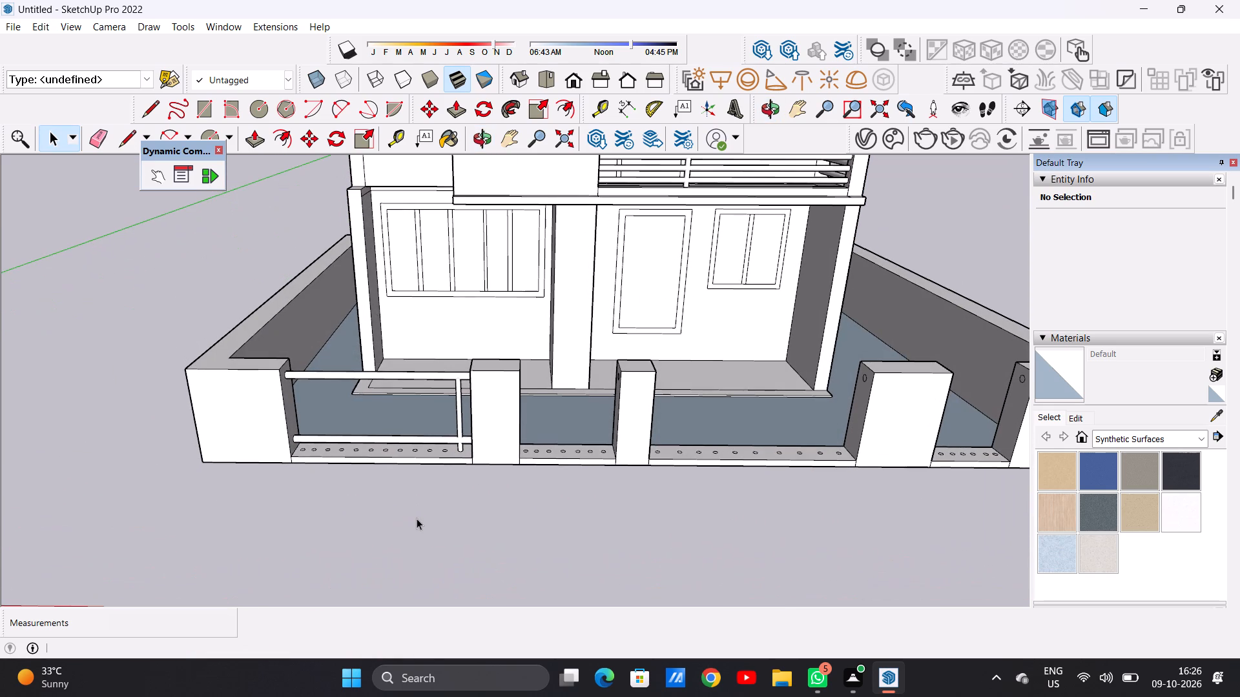
{"action": "scroll", "coordinate": [401, 496], "scroll_direction": "down", "scroll_amount": 8}
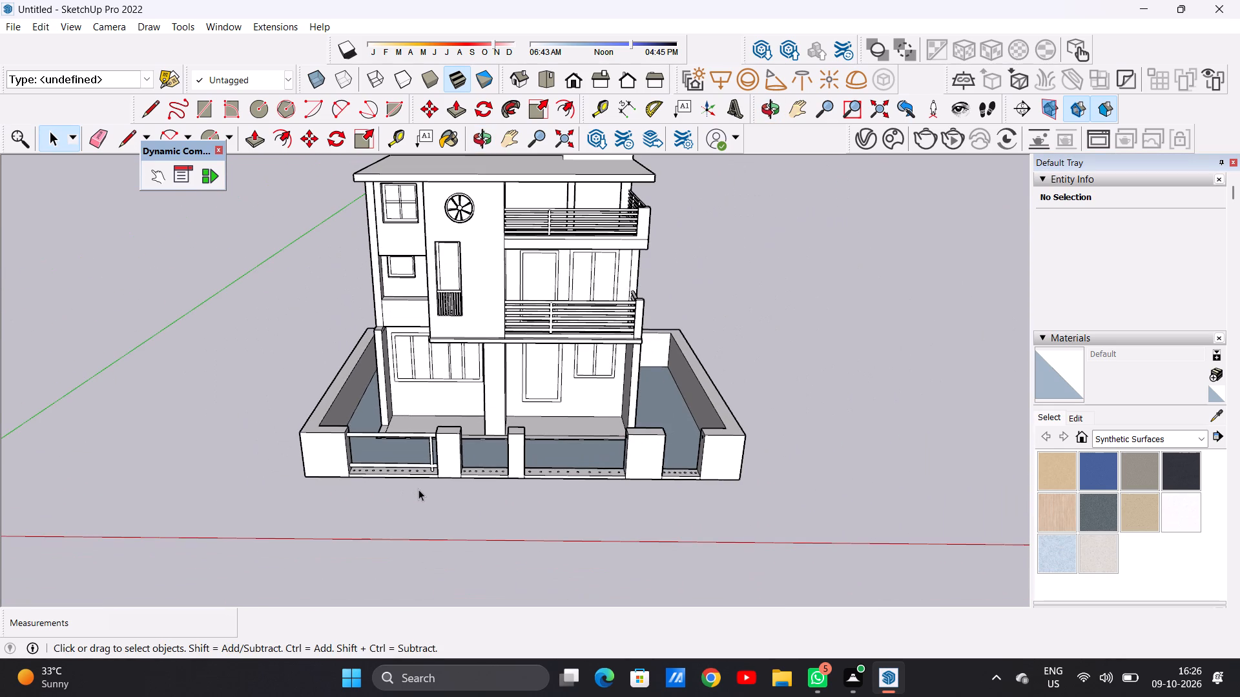
{"action": "scroll", "coordinate": [417, 463], "scroll_direction": "up", "scroll_amount": 17}
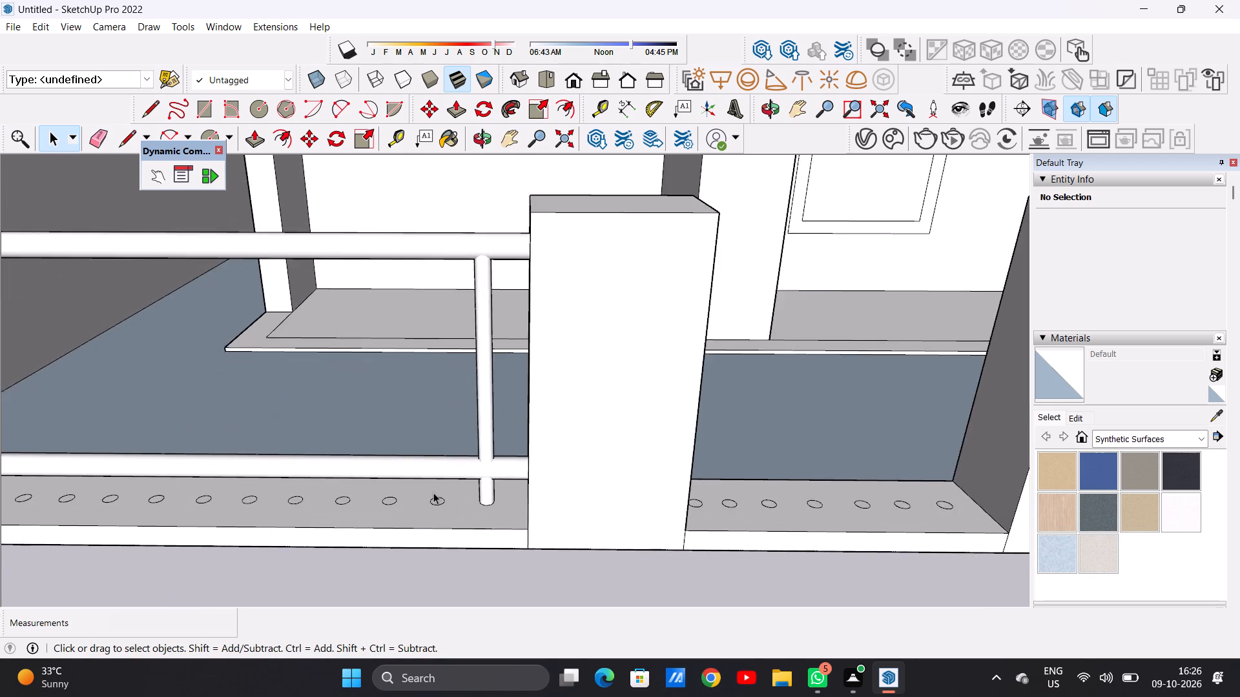
{"action": "scroll", "coordinate": [433, 492], "scroll_direction": "up", "scroll_amount": 9}
{"action": "key", "text": "p"}
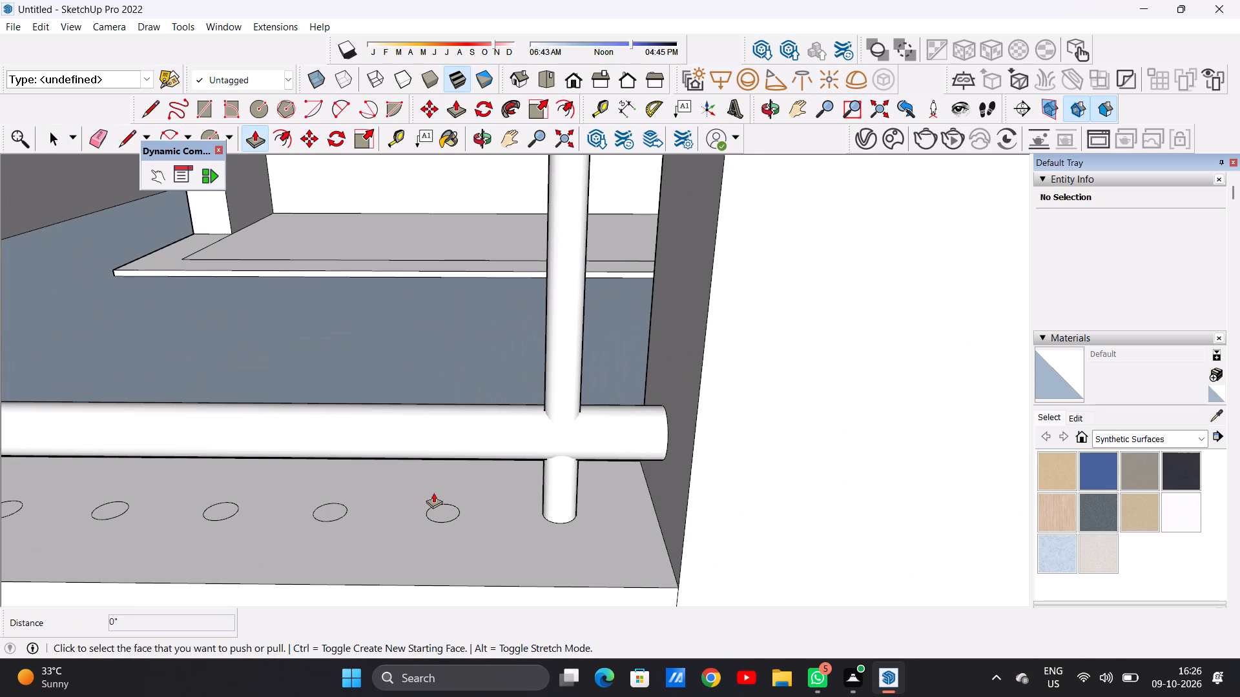
{"action": "scroll", "coordinate": [455, 495], "scroll_direction": "up", "scroll_amount": 4}
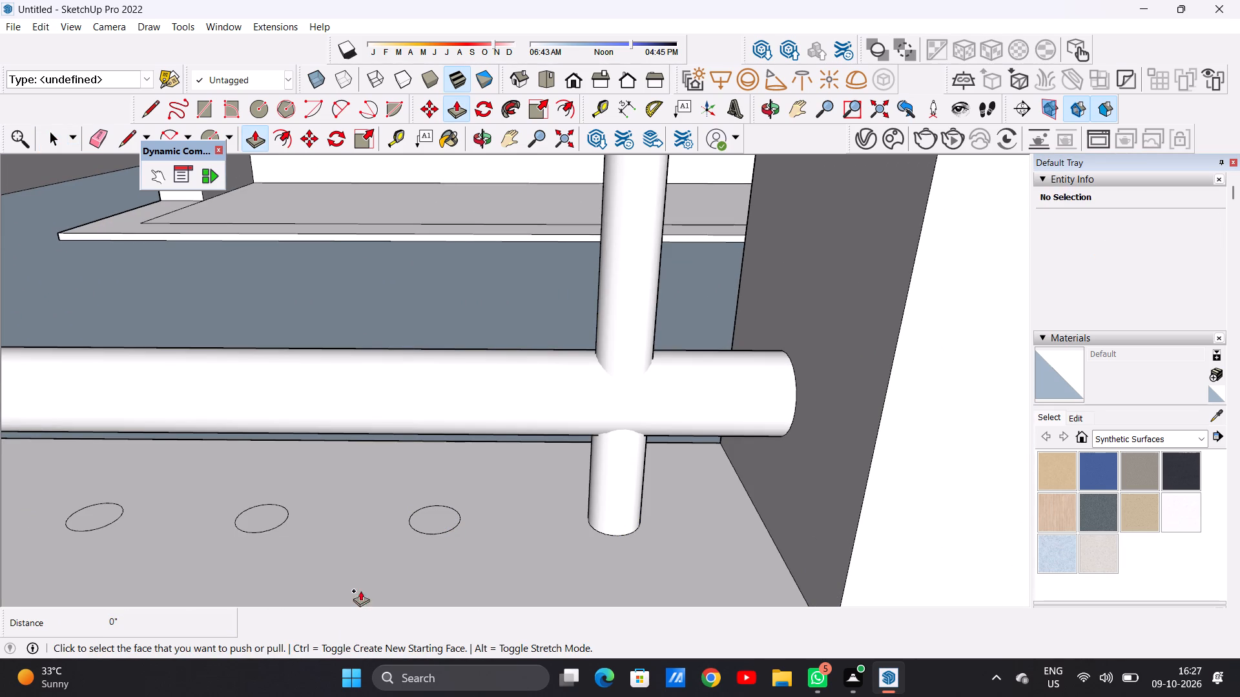
{"action": "left_click", "coordinate": [432, 521]}
{"action": "scroll", "coordinate": [410, 378], "scroll_direction": "down", "scroll_amount": 3}
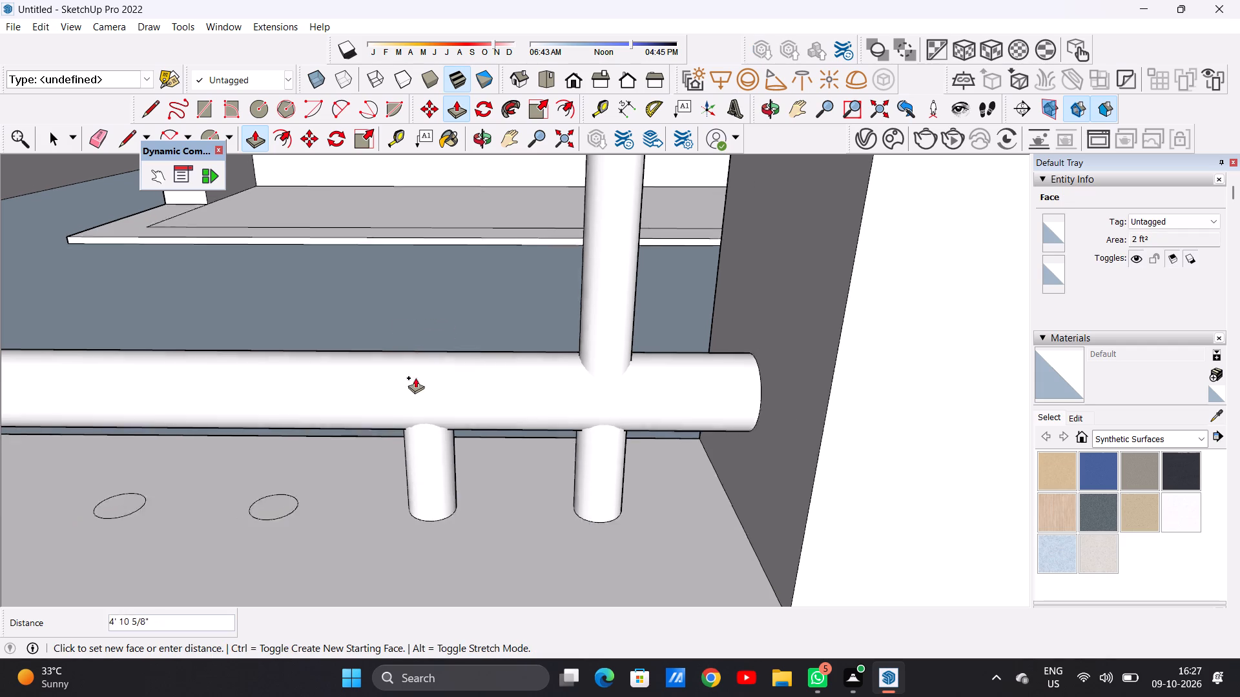
{"action": "scroll", "coordinate": [415, 378], "scroll_direction": "down", "scroll_amount": 20}
{"action": "scroll", "coordinate": [415, 378], "scroll_direction": "down", "scroll_amount": 7}
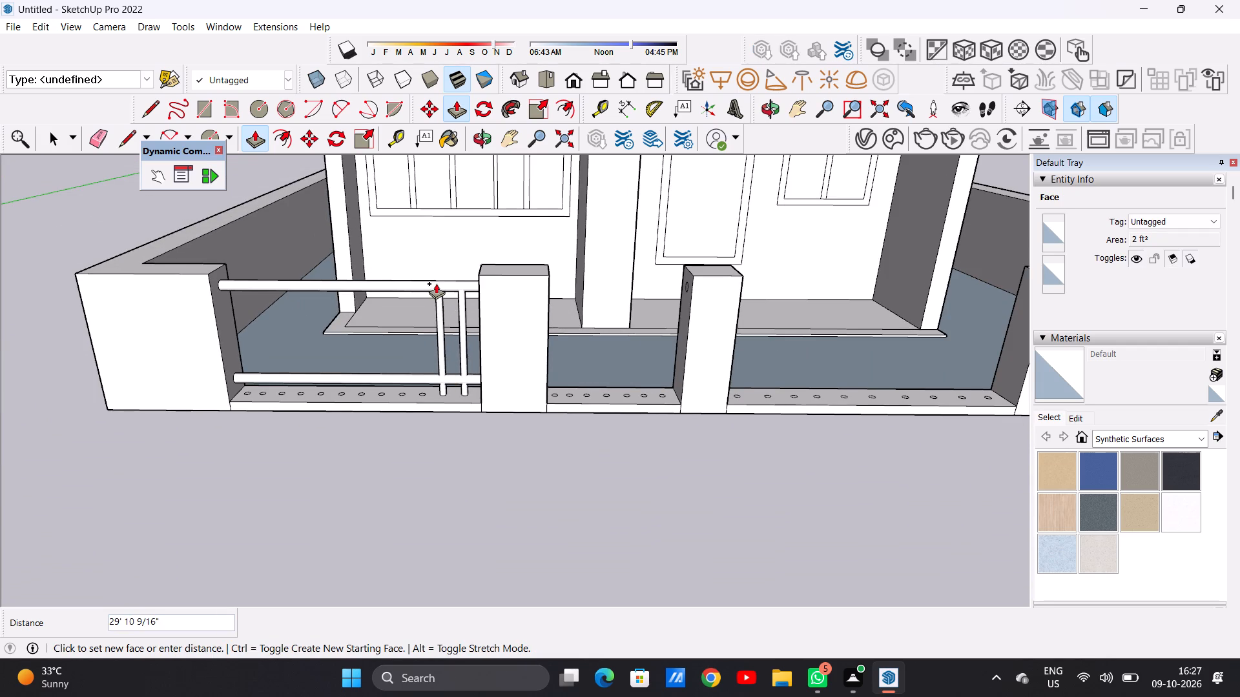
{"action": "scroll", "coordinate": [436, 283], "scroll_direction": "up", "scroll_amount": 11}
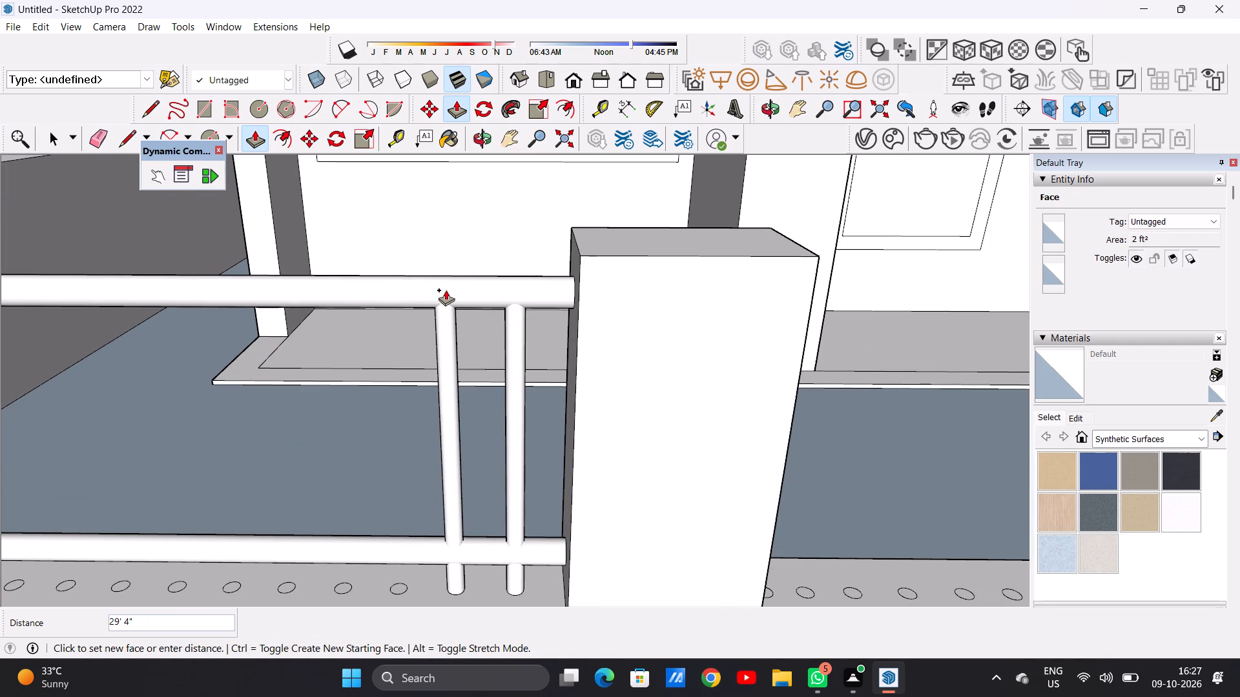
{"action": "left_click", "coordinate": [446, 290]}
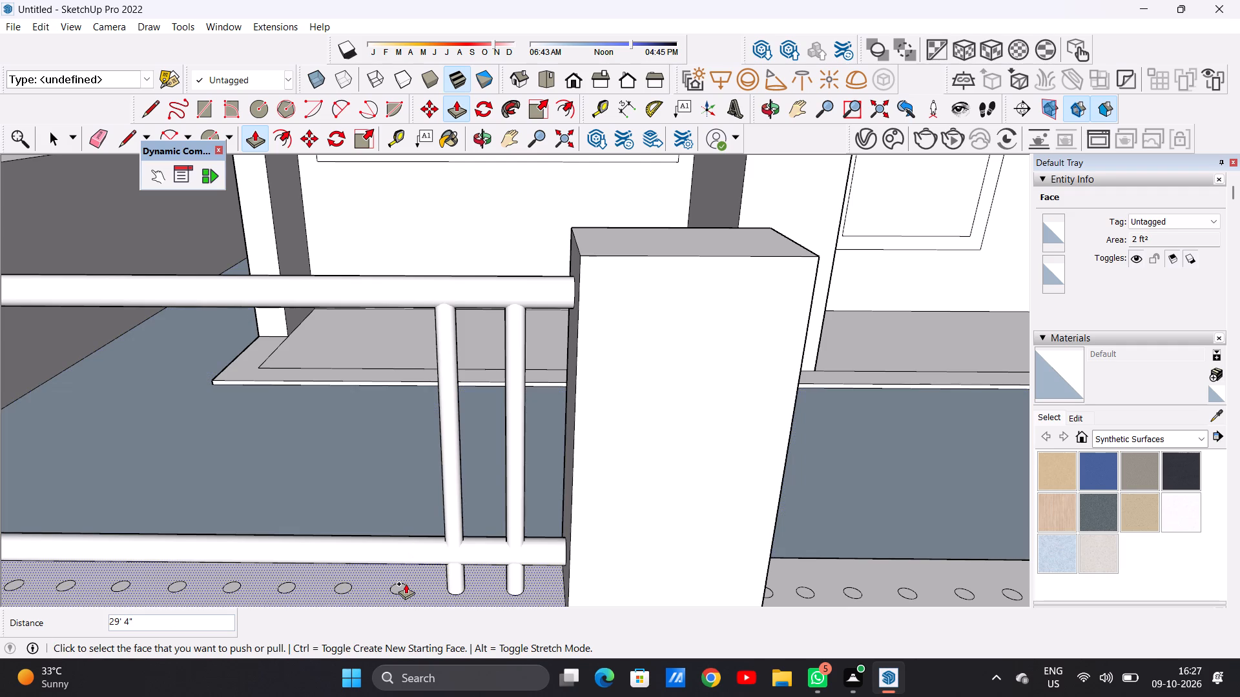
Push/Pull the third base circle from the pillar up about 29' 6" to the upper rail.
{"action": "left_click", "coordinate": [401, 586]}
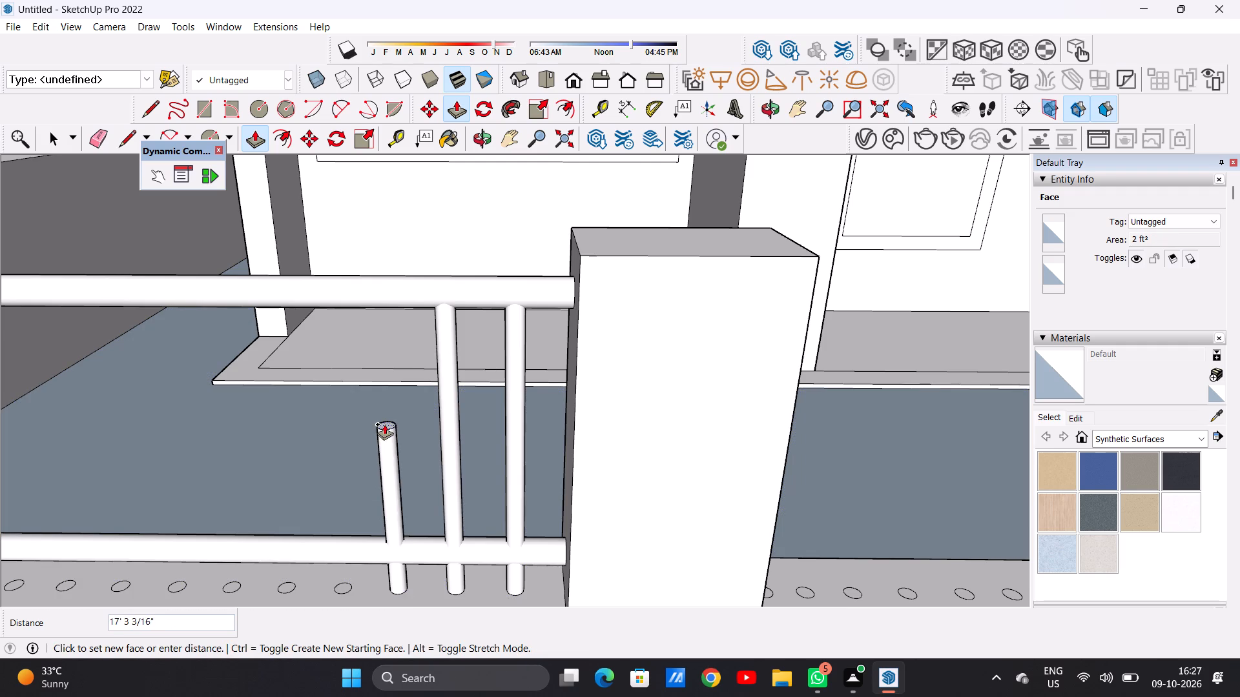
{"action": "left_click", "coordinate": [377, 286]}
Push/Pull the fourth base circle from the pillar up about 29' 1" to the upper rail, forming the fourth vertical bar.
{"action": "scroll", "coordinate": [393, 365], "scroll_direction": "down", "scroll_amount": 4}
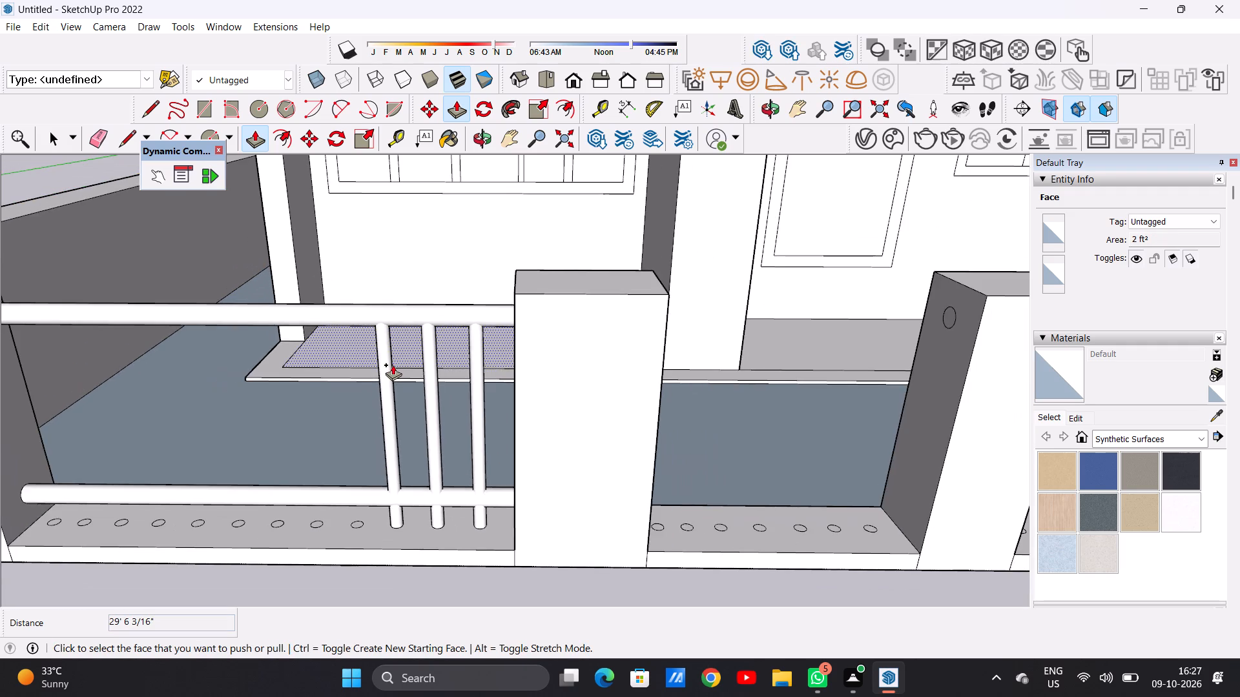
{"action": "scroll", "coordinate": [393, 365], "scroll_direction": "down", "scroll_amount": 2}
{"action": "scroll", "coordinate": [366, 492], "scroll_direction": "up", "scroll_amount": 13}
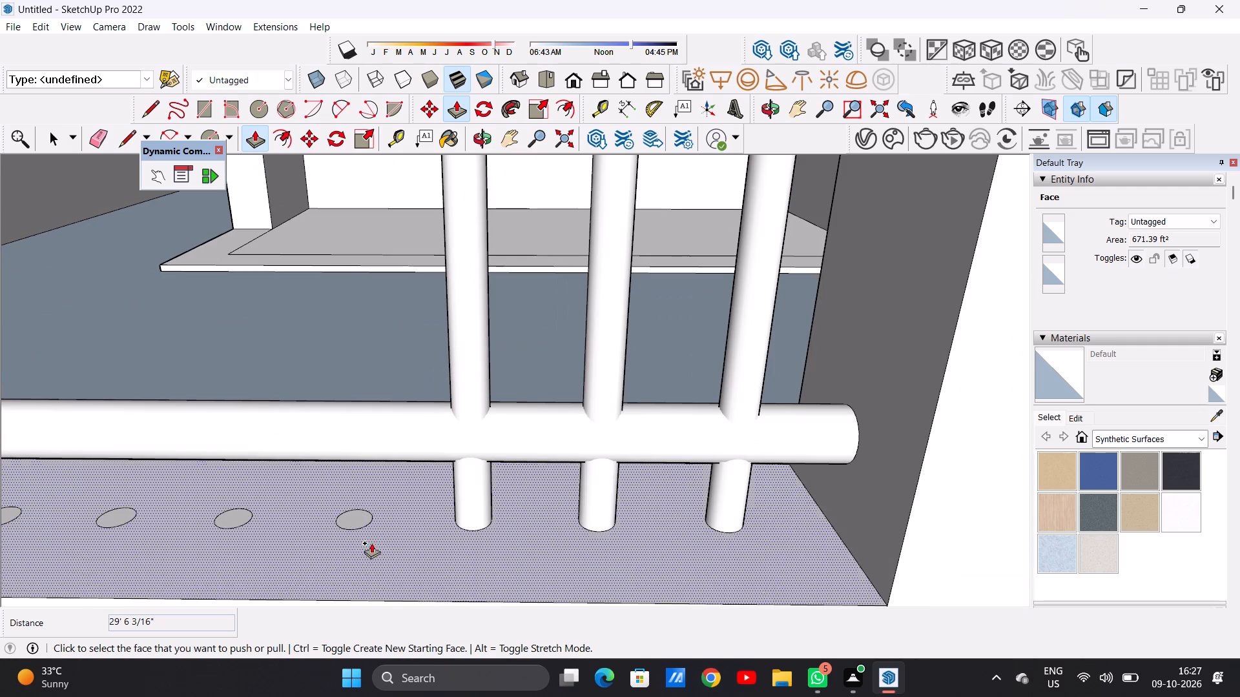
{"action": "left_click", "coordinate": [357, 514]}
{"action": "scroll", "coordinate": [358, 432], "scroll_direction": "down", "scroll_amount": 6}
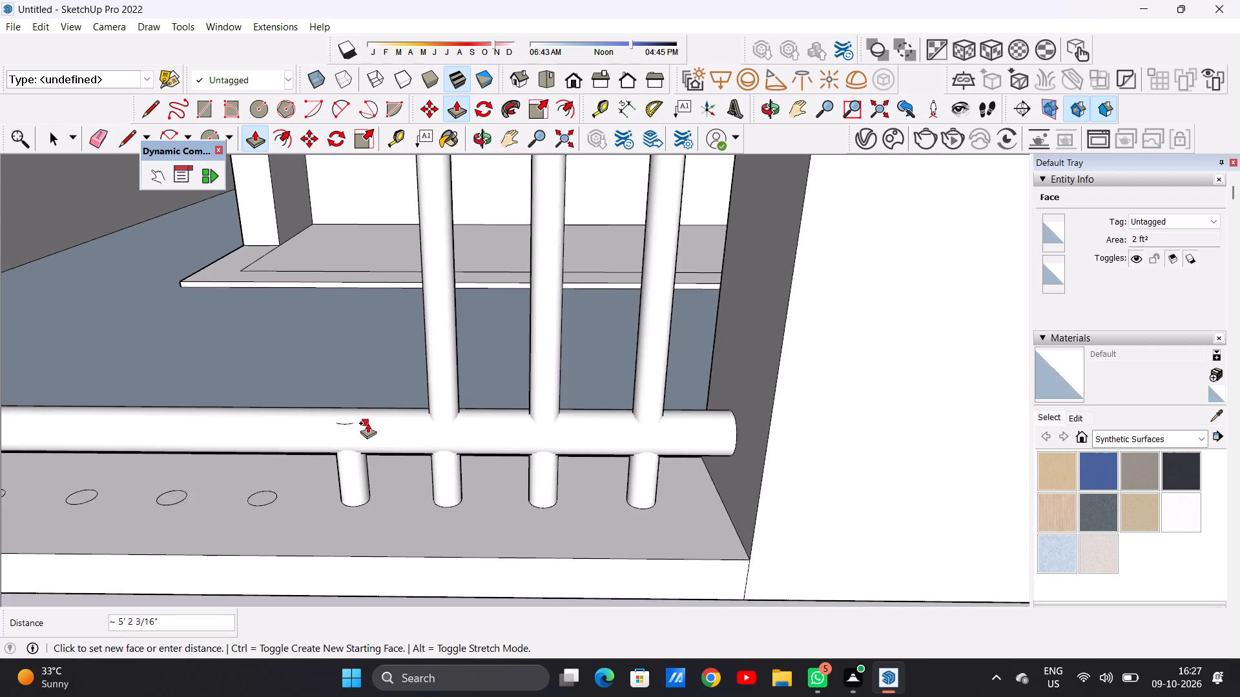
{"action": "scroll", "coordinate": [367, 423], "scroll_direction": "down", "scroll_amount": 12}
{"action": "scroll", "coordinate": [348, 299], "scroll_direction": "up", "scroll_amount": 9}
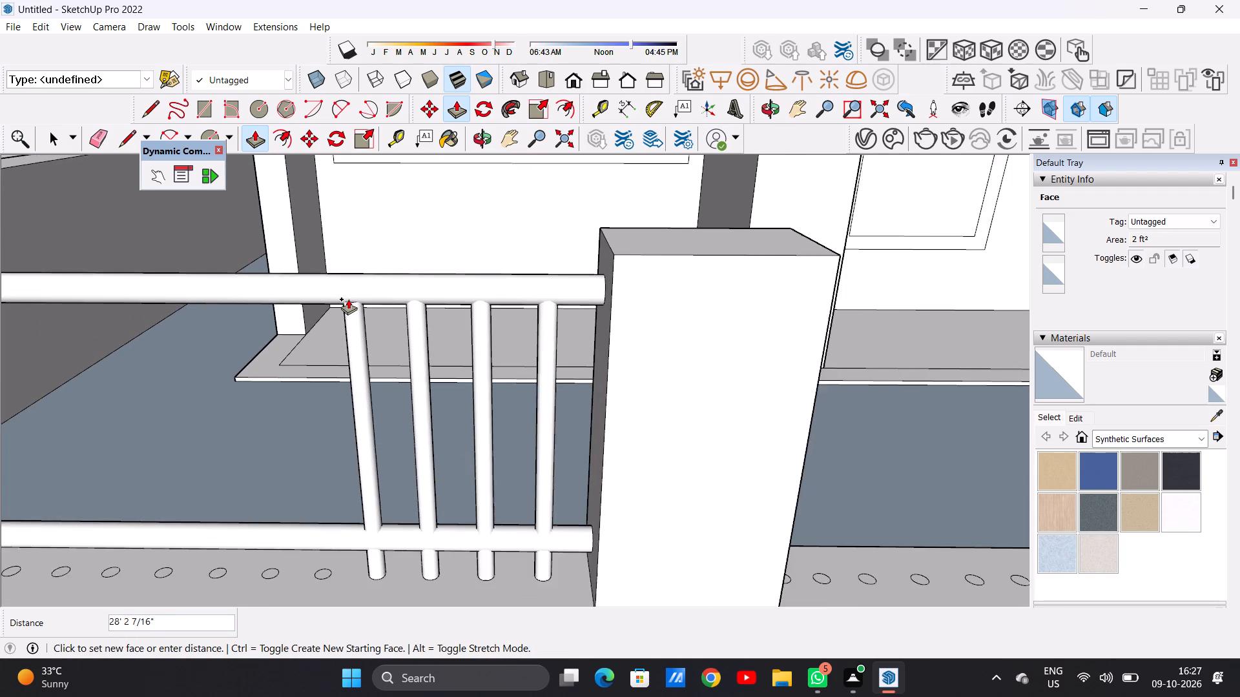
{"action": "left_click", "coordinate": [350, 287]}
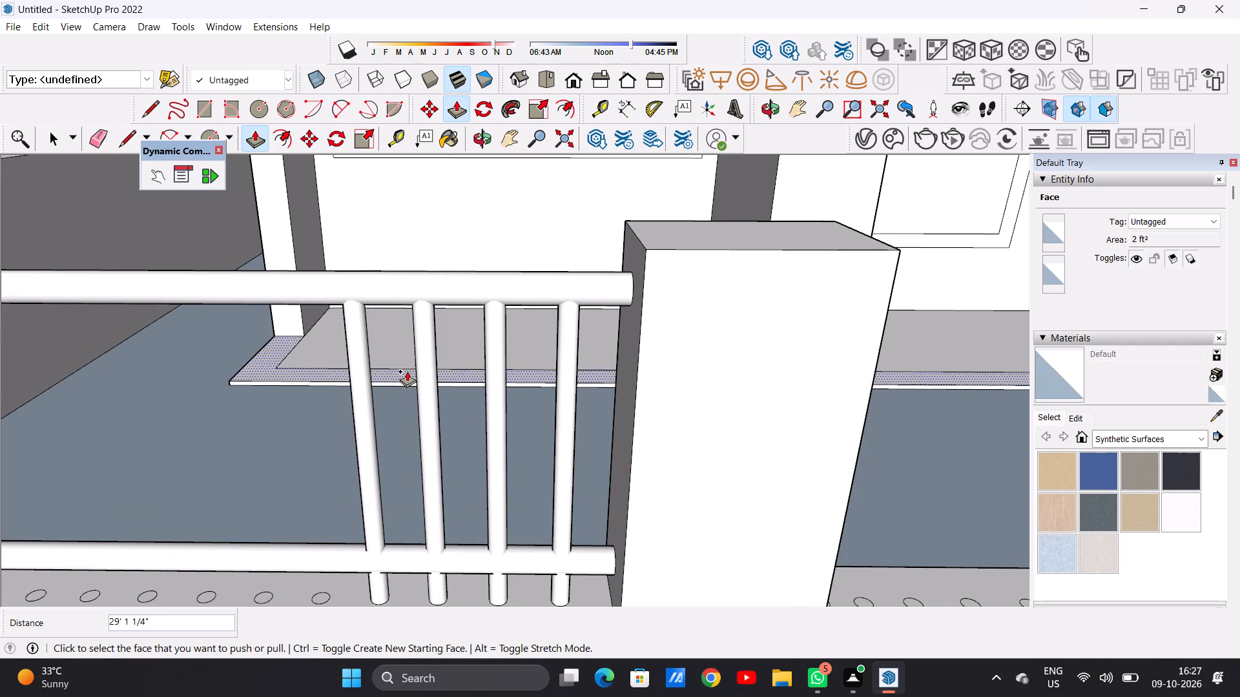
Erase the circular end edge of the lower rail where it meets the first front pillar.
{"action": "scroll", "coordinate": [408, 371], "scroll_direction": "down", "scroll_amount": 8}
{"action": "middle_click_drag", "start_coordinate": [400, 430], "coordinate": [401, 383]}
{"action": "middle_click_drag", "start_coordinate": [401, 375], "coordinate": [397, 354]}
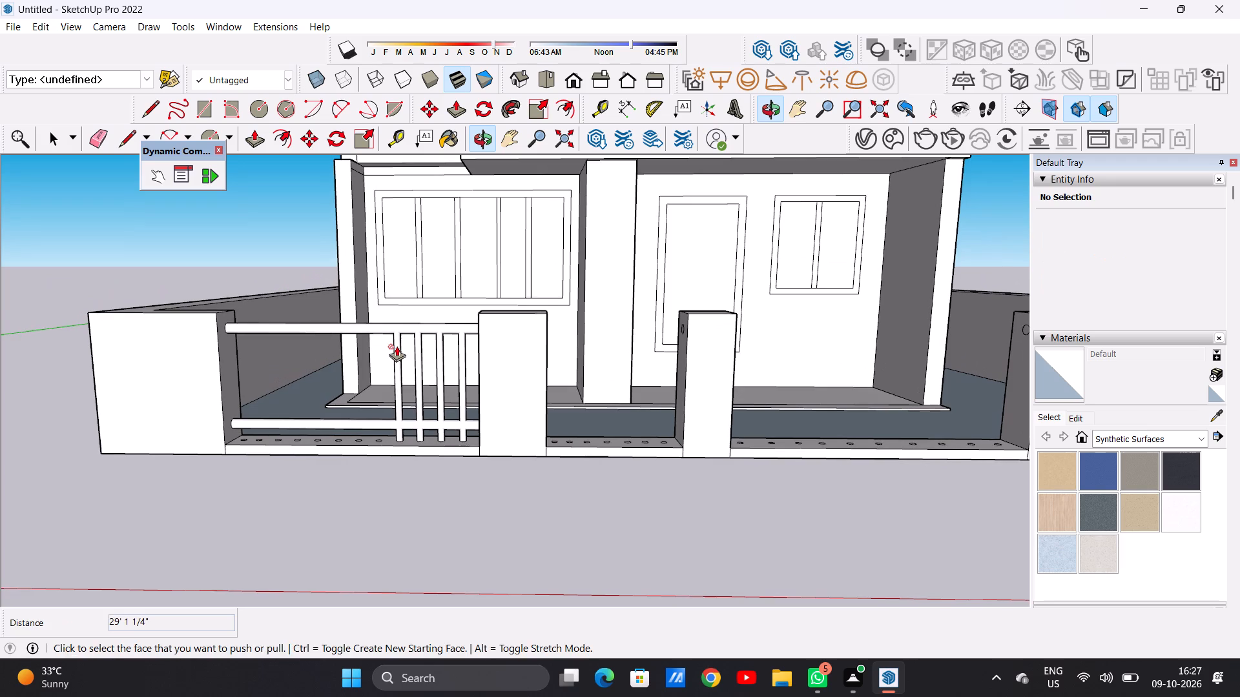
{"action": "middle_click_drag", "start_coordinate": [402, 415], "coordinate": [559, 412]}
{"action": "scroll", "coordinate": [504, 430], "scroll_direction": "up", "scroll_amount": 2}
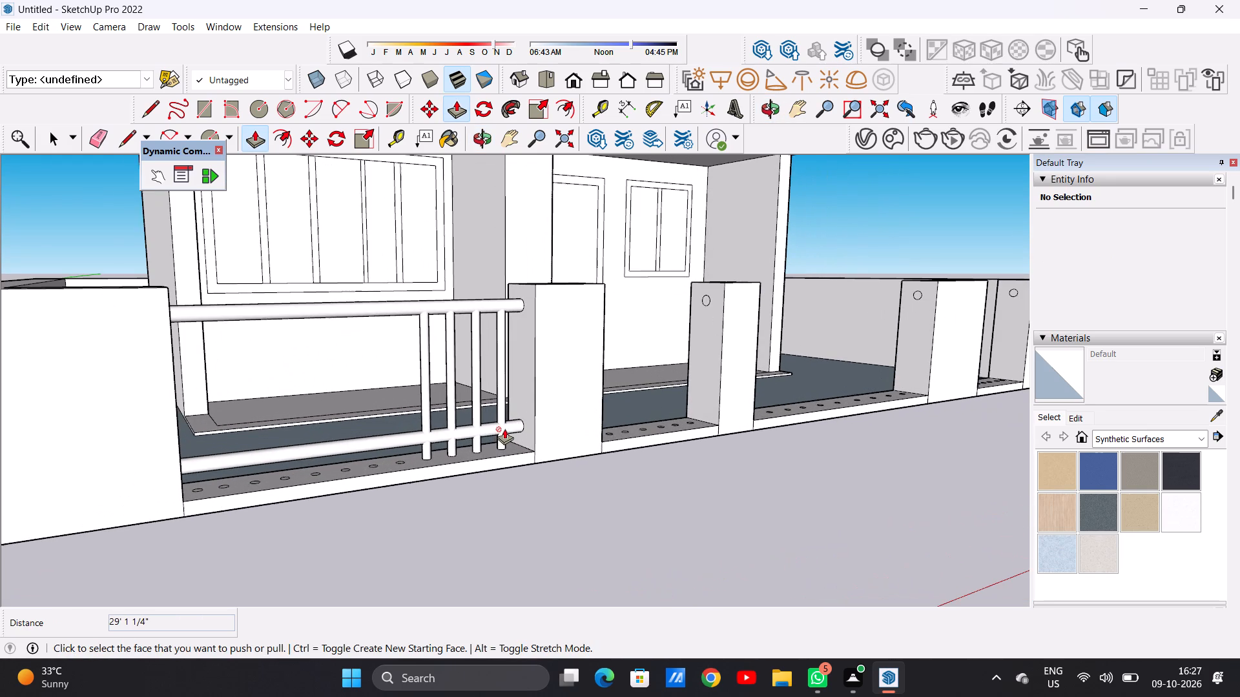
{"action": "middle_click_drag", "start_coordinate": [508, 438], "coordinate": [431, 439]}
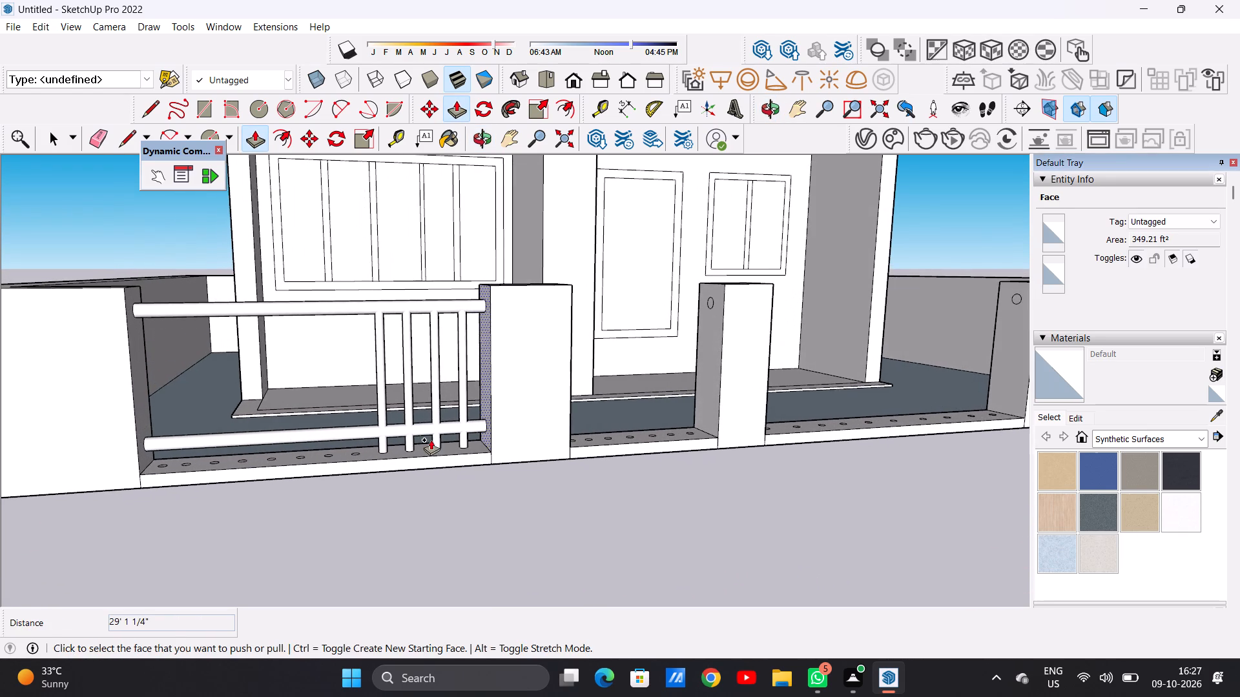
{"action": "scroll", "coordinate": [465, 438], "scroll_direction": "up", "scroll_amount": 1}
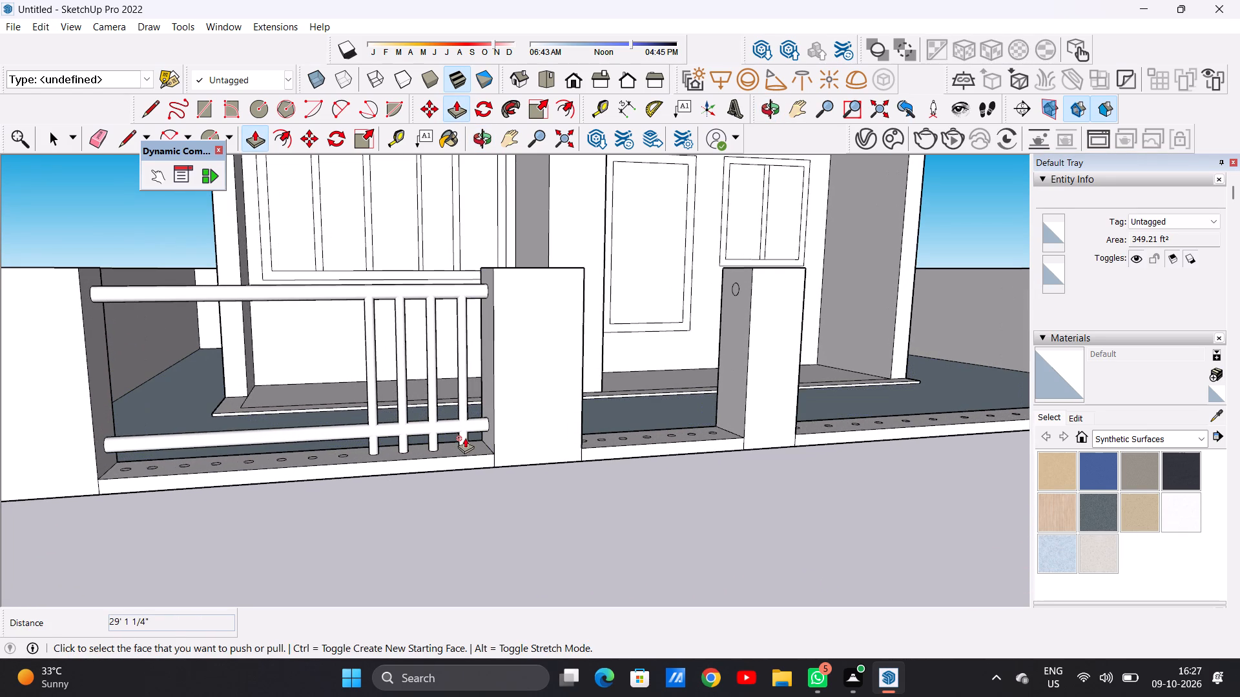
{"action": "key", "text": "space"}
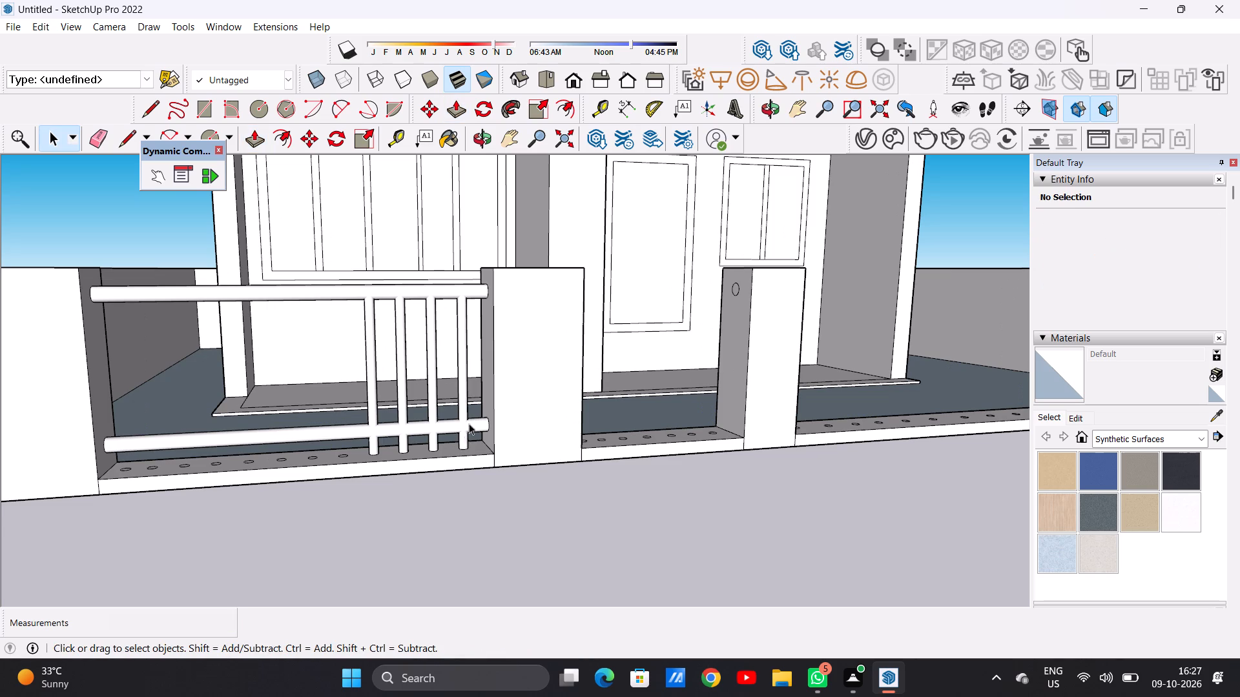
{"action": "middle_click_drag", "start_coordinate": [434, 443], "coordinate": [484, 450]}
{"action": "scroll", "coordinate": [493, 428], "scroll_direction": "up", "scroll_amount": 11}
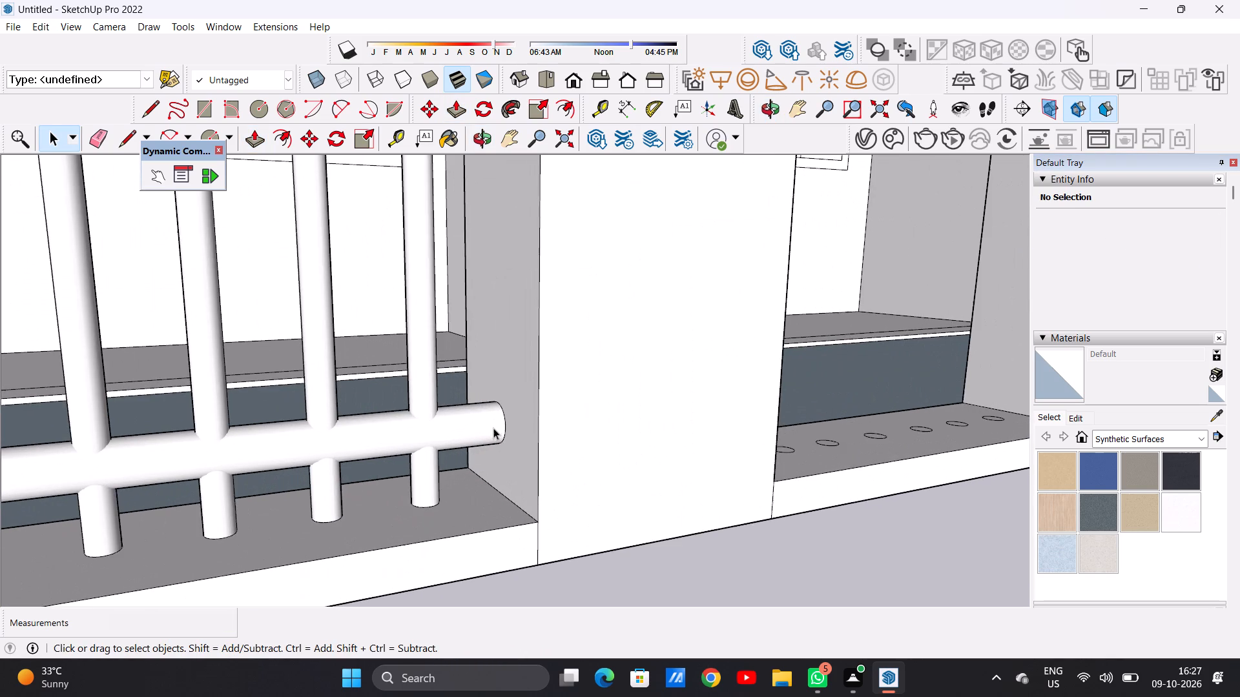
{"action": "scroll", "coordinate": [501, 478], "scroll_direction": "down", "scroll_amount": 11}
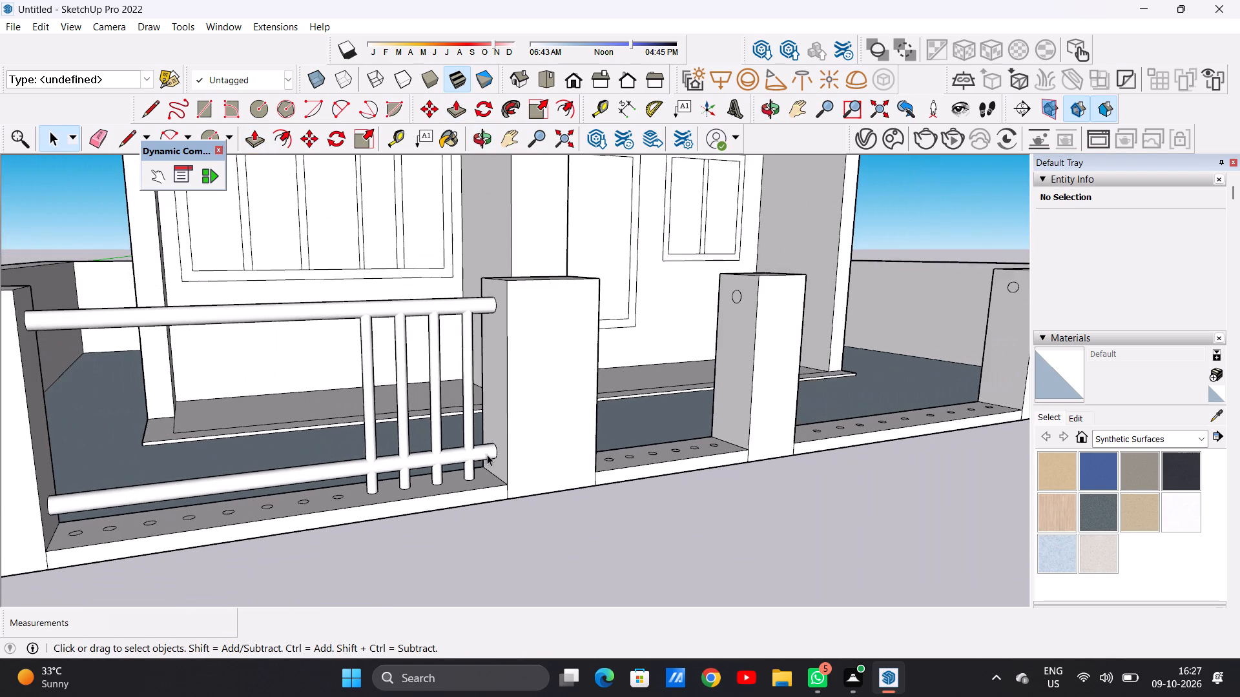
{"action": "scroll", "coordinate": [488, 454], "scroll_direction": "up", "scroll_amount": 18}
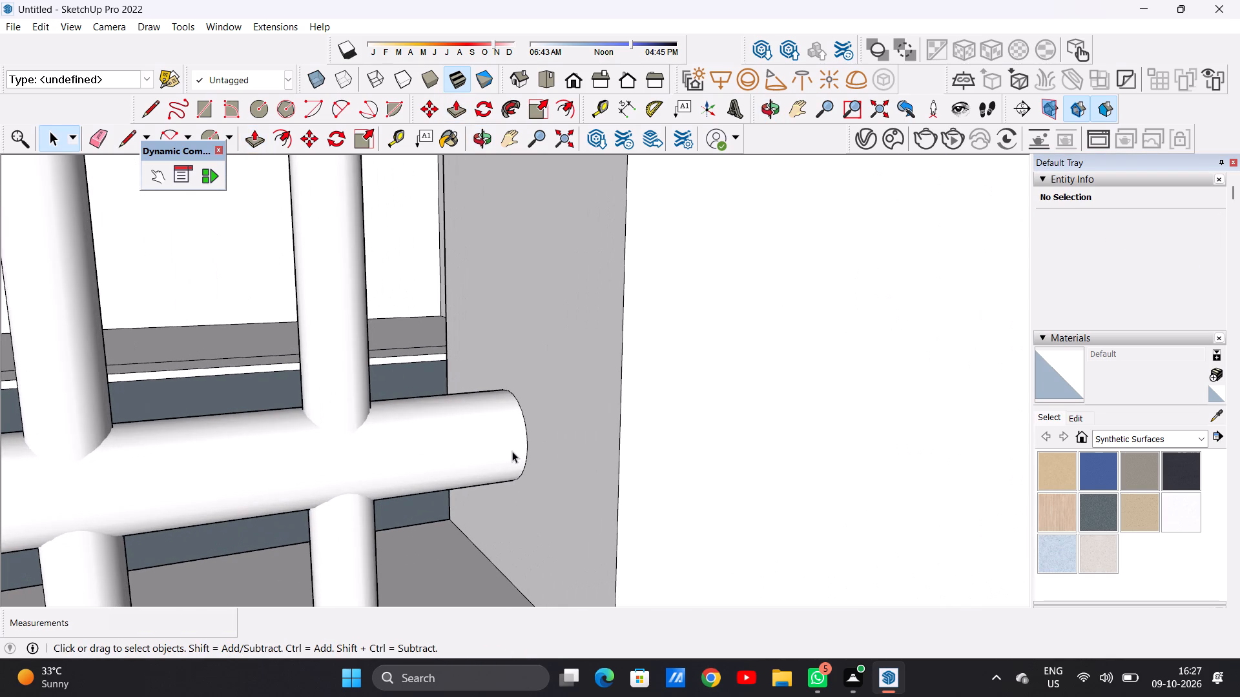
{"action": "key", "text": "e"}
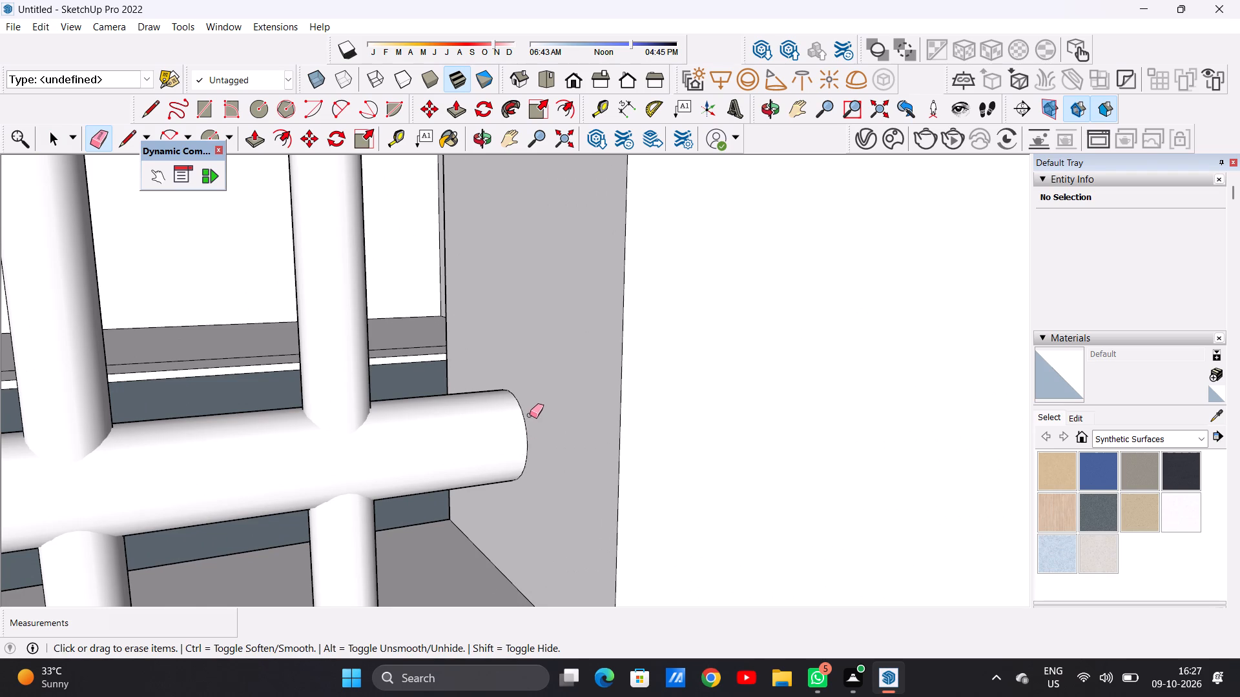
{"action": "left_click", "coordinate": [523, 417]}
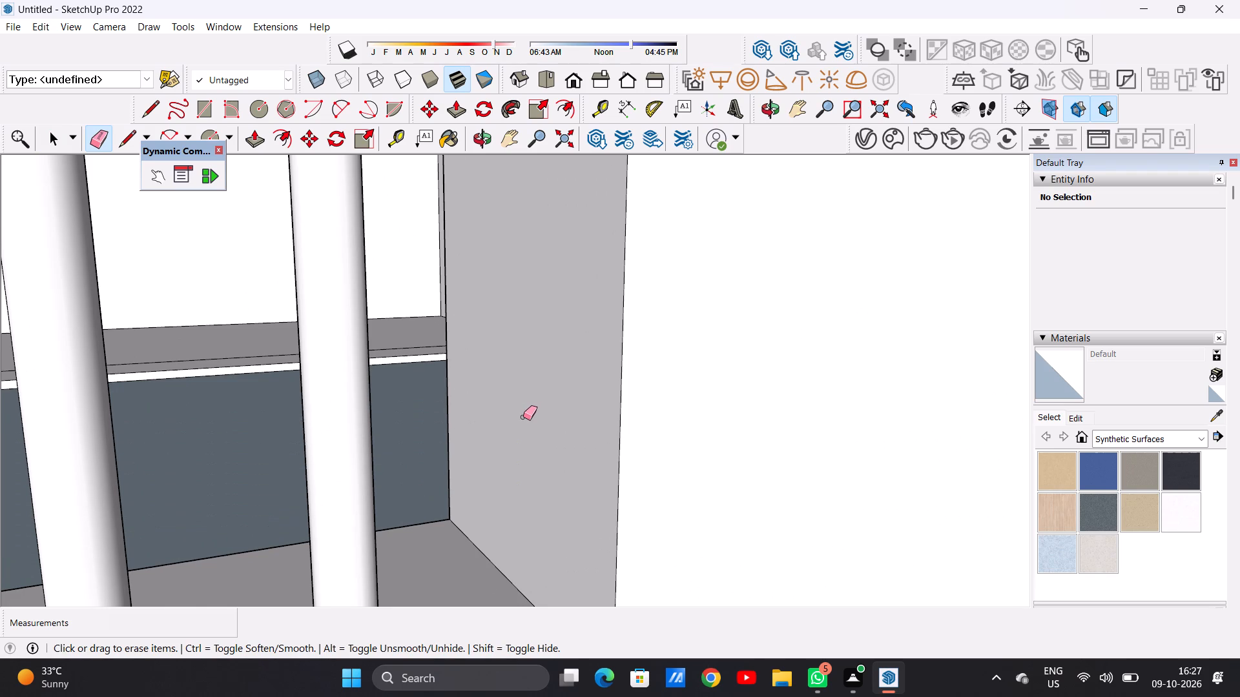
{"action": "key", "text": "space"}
Examine the first railing bay and the lower-rail circle on the corner wall from several angles.
{"action": "scroll", "coordinate": [413, 437], "scroll_direction": "down", "scroll_amount": 12}
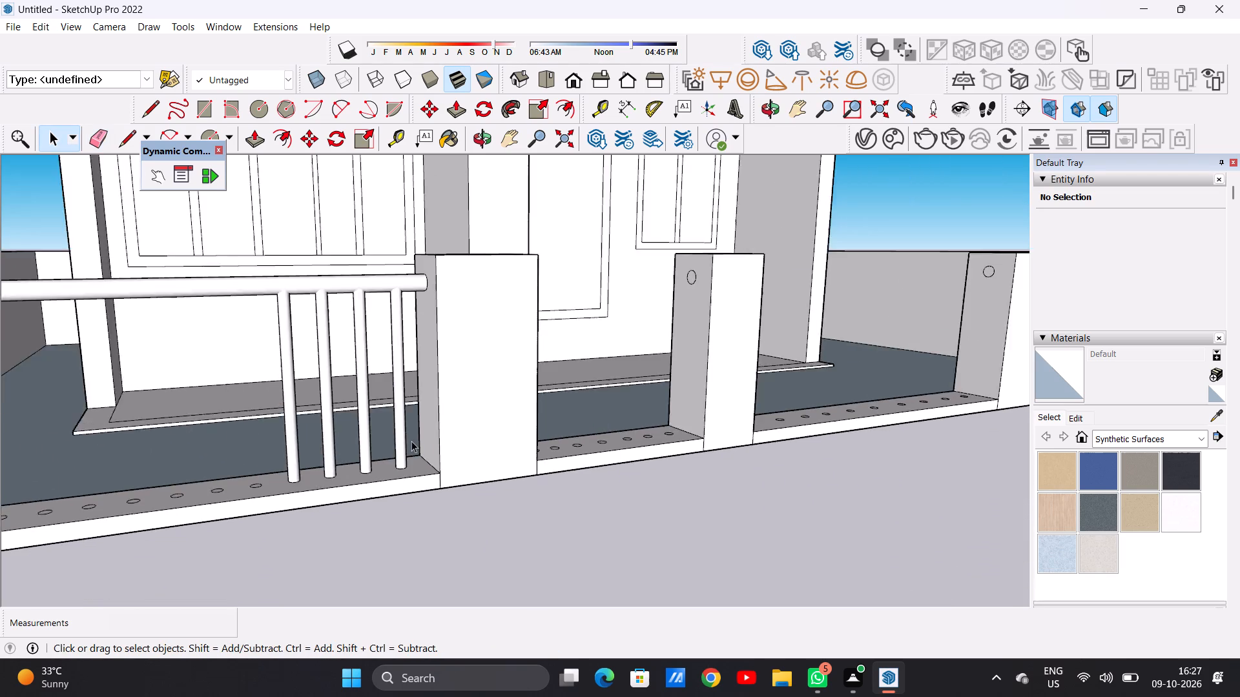
{"action": "scroll", "coordinate": [411, 441], "scroll_direction": "down", "scroll_amount": 3}
{"action": "middle_click_drag", "start_coordinate": [12, 492], "coordinate": [0, 478]}
{"action": "middle_click_drag", "start_coordinate": [262, 450], "coordinate": [98, 452]}
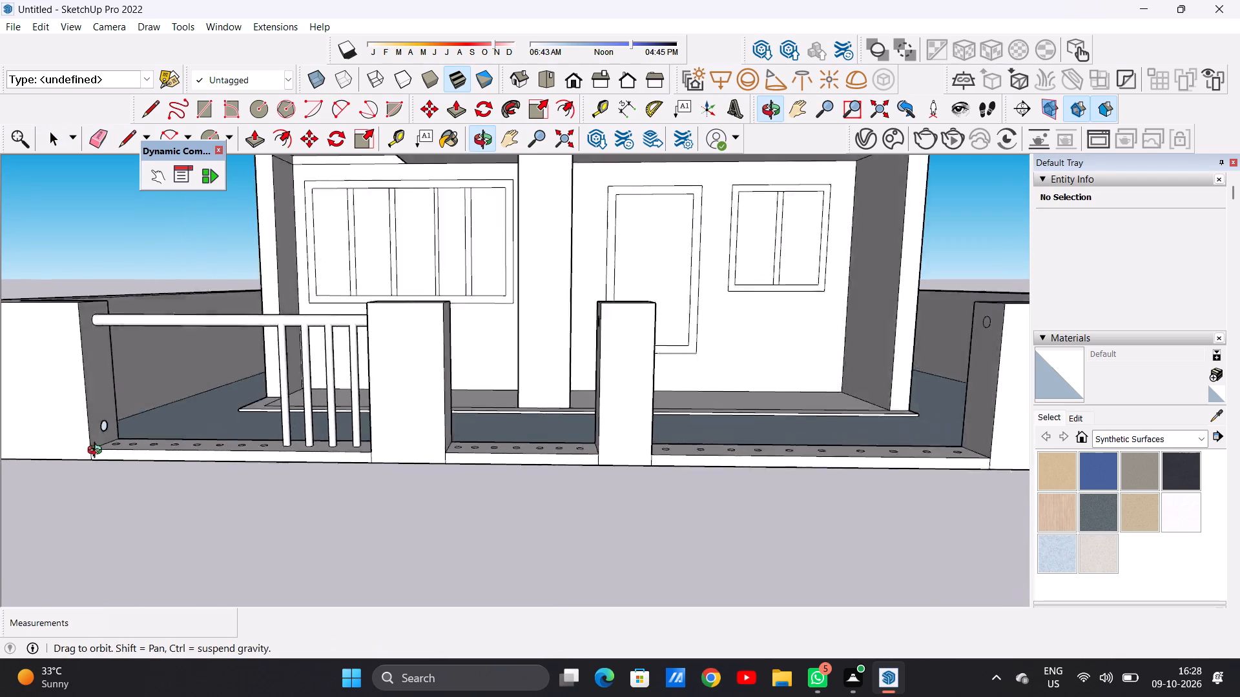
{"action": "middle_click_drag", "start_coordinate": [98, 452], "coordinate": [45, 444]}
{"action": "scroll", "coordinate": [122, 395], "scroll_direction": "up", "scroll_amount": 20}
{"action": "scroll", "coordinate": [187, 425], "scroll_direction": "down", "scroll_amount": 1}
{"action": "scroll", "coordinate": [187, 425], "scroll_direction": "up", "scroll_amount": 5}
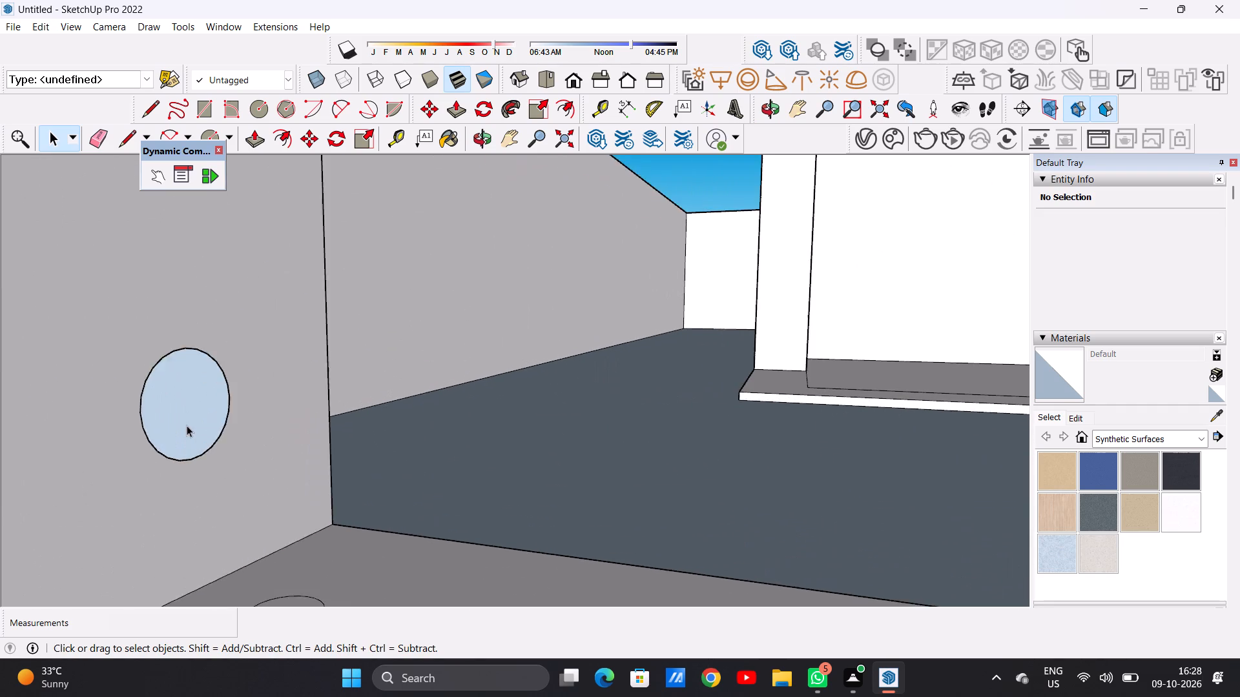
{"action": "scroll", "coordinate": [187, 425], "scroll_direction": "up", "scroll_amount": 8}
{"action": "left_click", "coordinate": [184, 428]}
{"action": "left_click", "coordinate": [184, 428]}
{"action": "scroll", "coordinate": [171, 496], "scroll_direction": "down", "scroll_amount": 10}
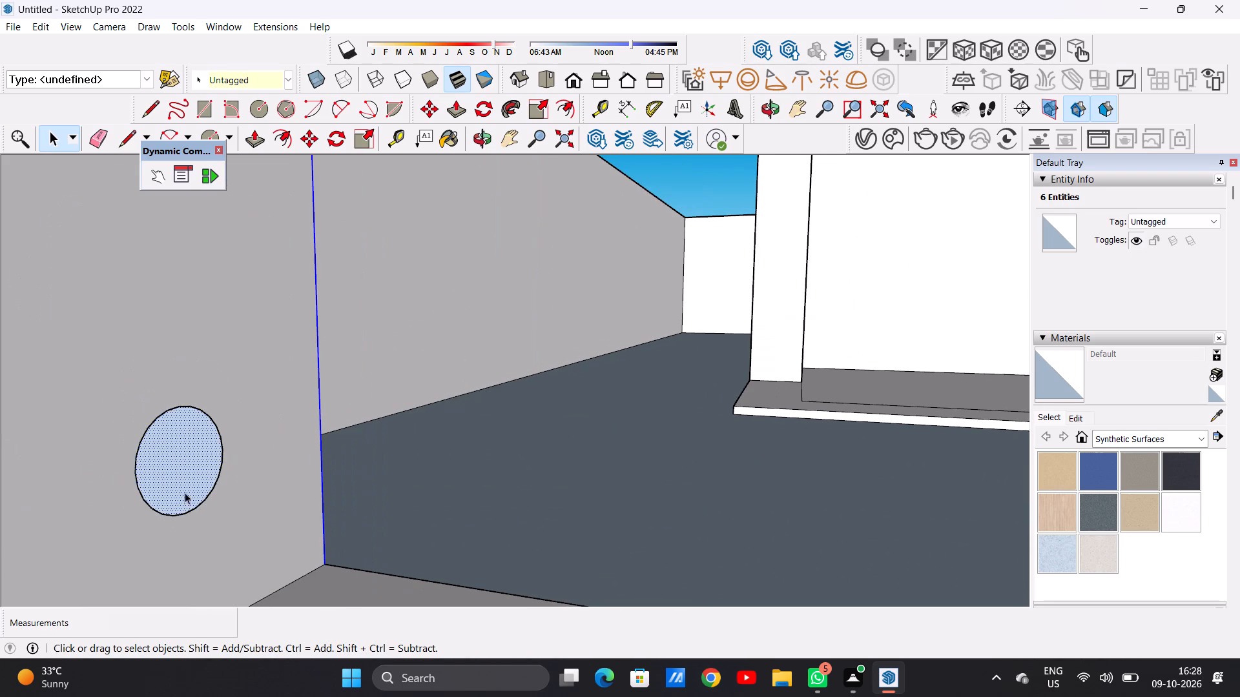
{"action": "double_click", "coordinate": [172, 484]}
{"action": "double_click", "coordinate": [180, 483]}
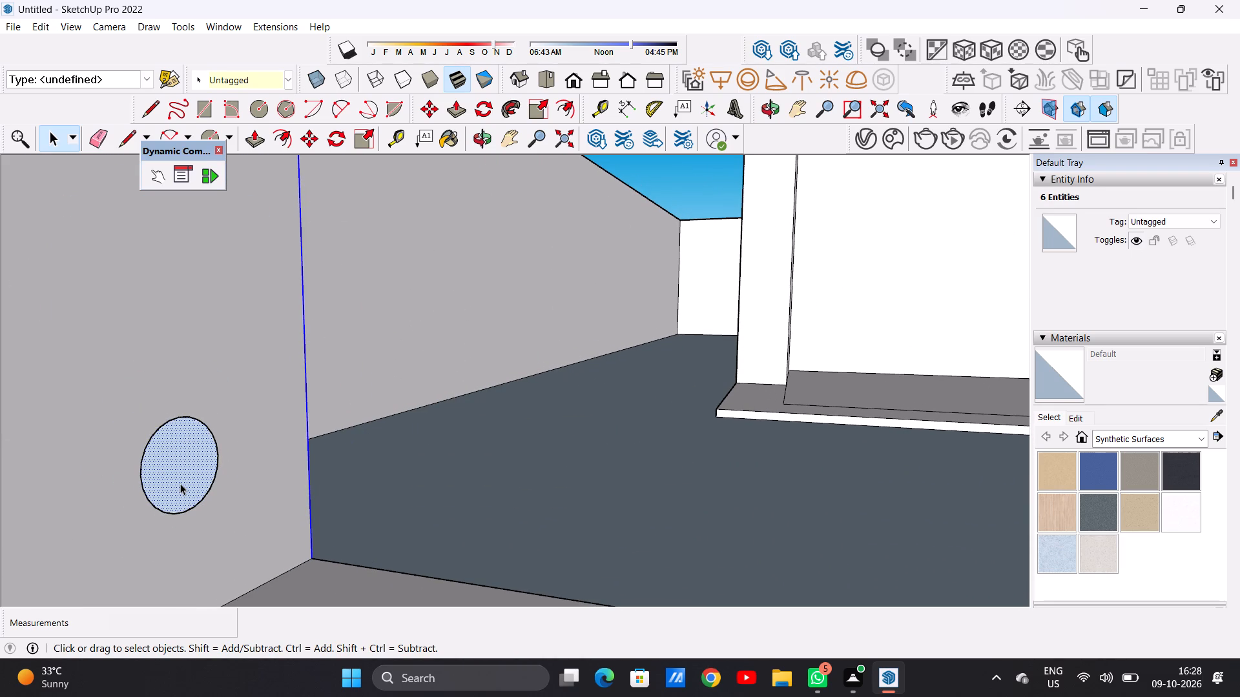
{"action": "scroll", "coordinate": [181, 483], "scroll_direction": "down", "scroll_amount": 15}
{"action": "left_click", "coordinate": [205, 562]}
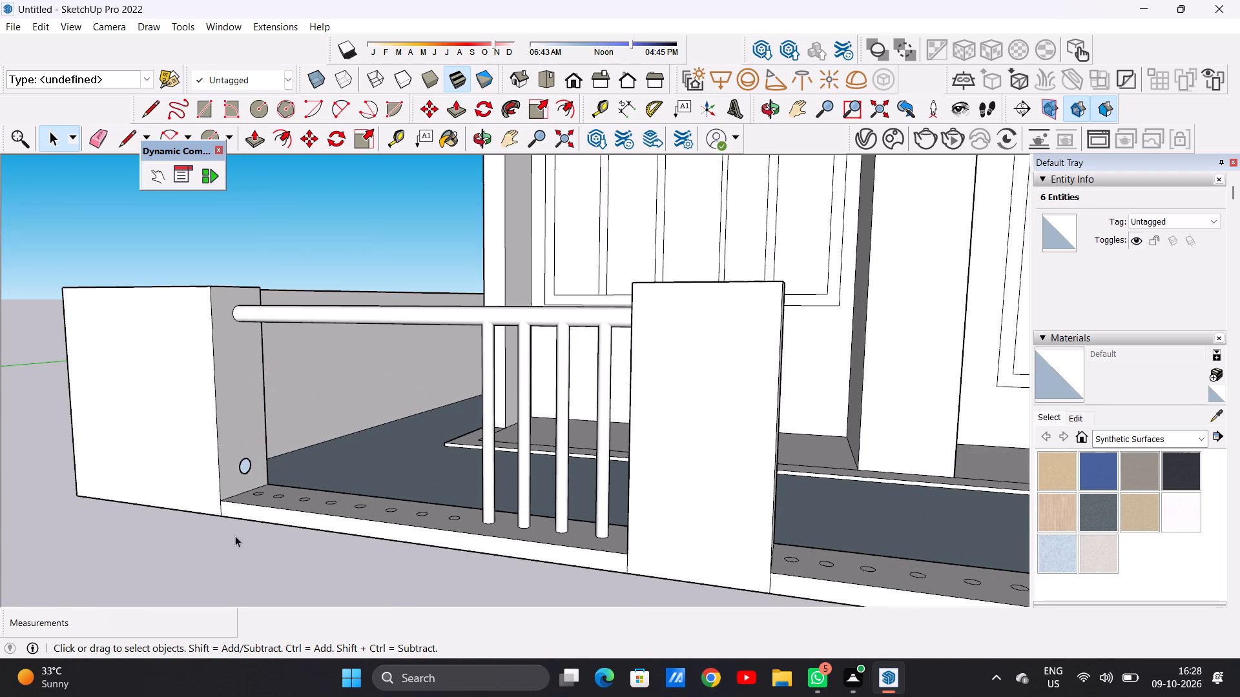
{"action": "middle_click_drag", "start_coordinate": [238, 493], "coordinate": [521, 485]}
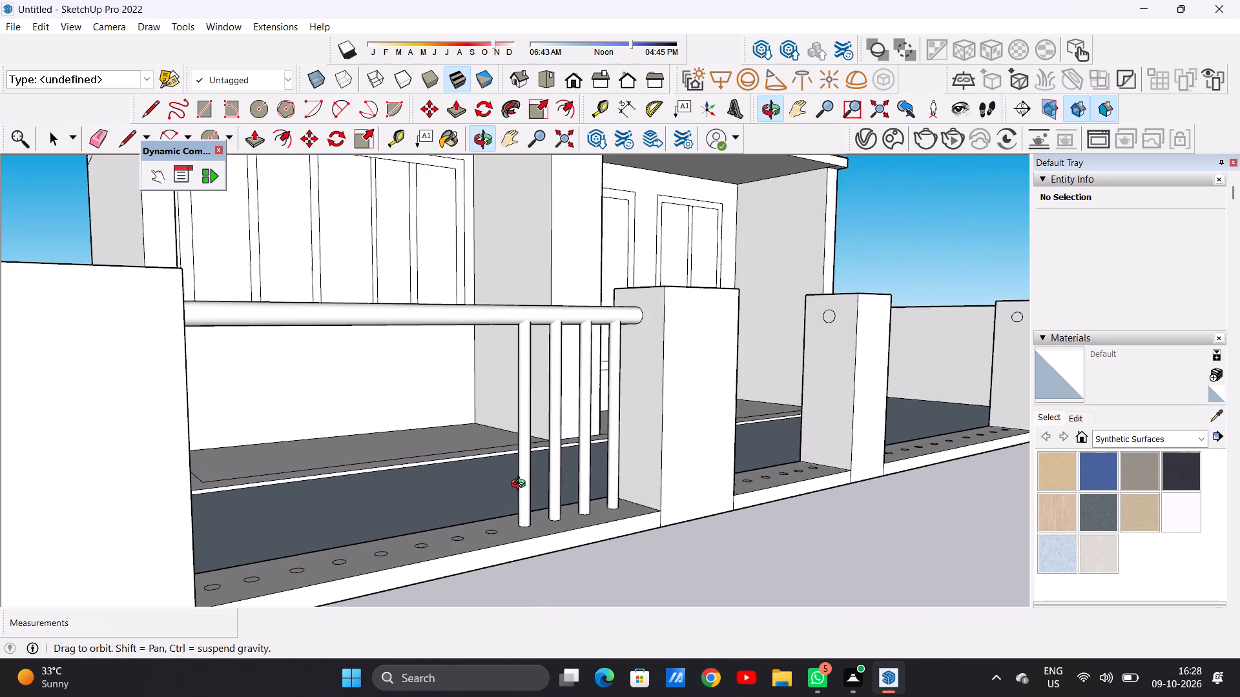
{"action": "middle_click_drag", "start_coordinate": [521, 485], "coordinate": [253, 490]}
{"action": "scroll", "coordinate": [253, 490], "scroll_direction": "up", "scroll_amount": 7}
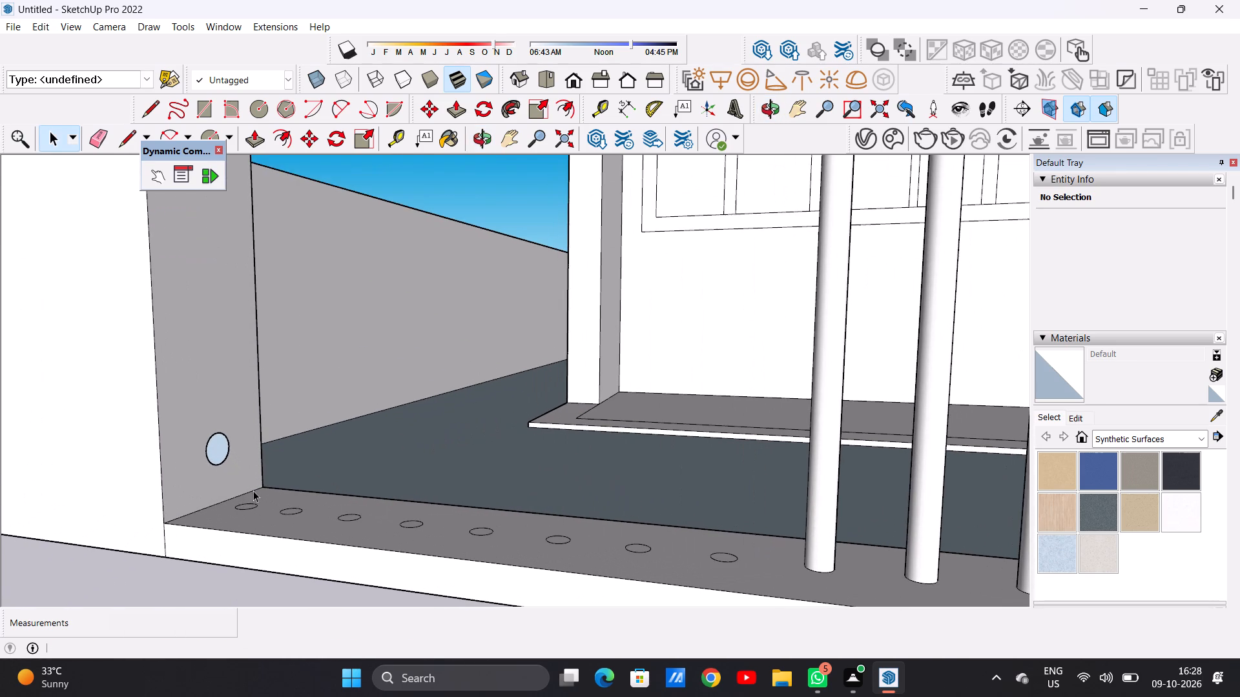
{"action": "scroll", "coordinate": [253, 490], "scroll_direction": "down", "scroll_amount": 11}
{"action": "middle_click_drag", "start_coordinate": [304, 488], "coordinate": [368, 490]}
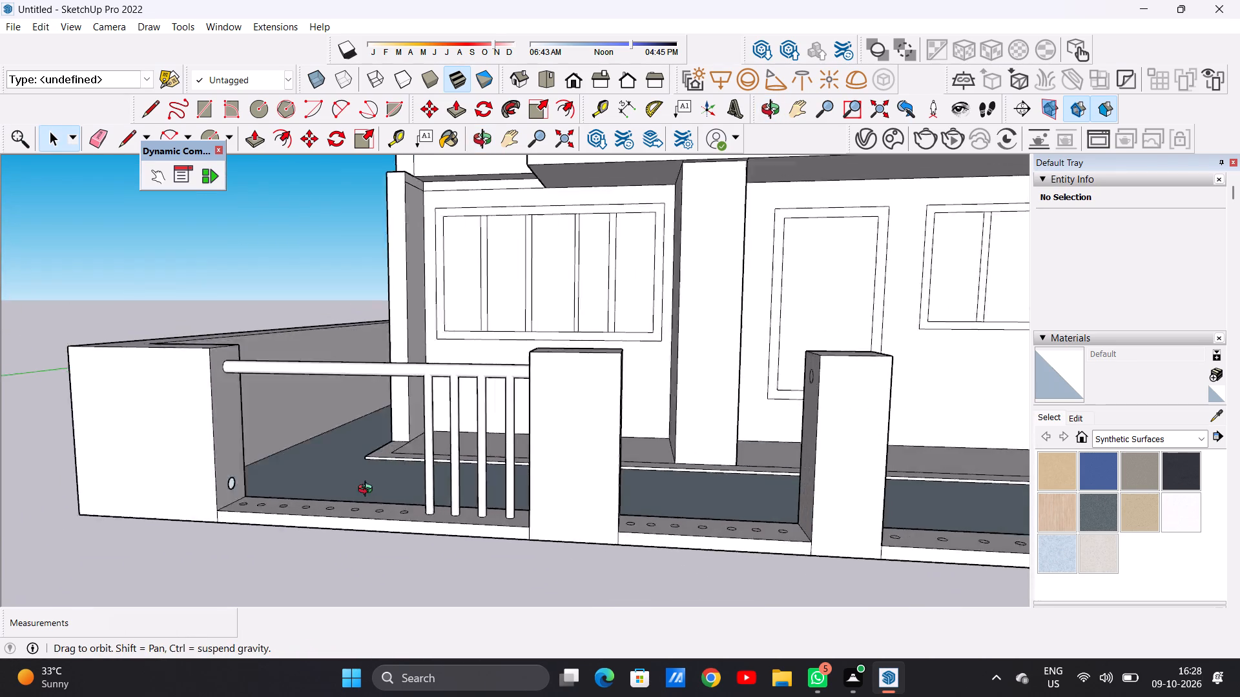
{"action": "middle_click_drag", "start_coordinate": [368, 490], "coordinate": [428, 480]}
{"action": "scroll", "coordinate": [433, 475], "scroll_direction": "down", "scroll_amount": 3}
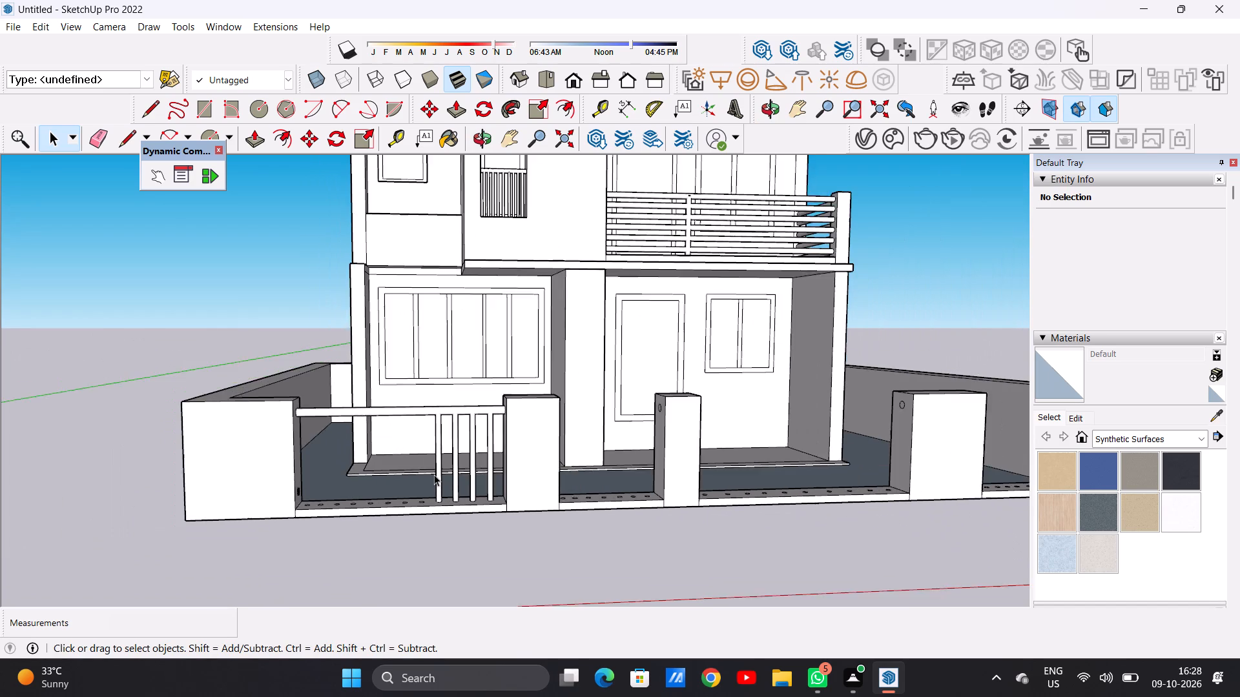
{"action": "scroll", "coordinate": [434, 474], "scroll_direction": "down", "scroll_amount": 2}
{"action": "scroll", "coordinate": [436, 473], "scroll_direction": "up", "scroll_amount": 3}
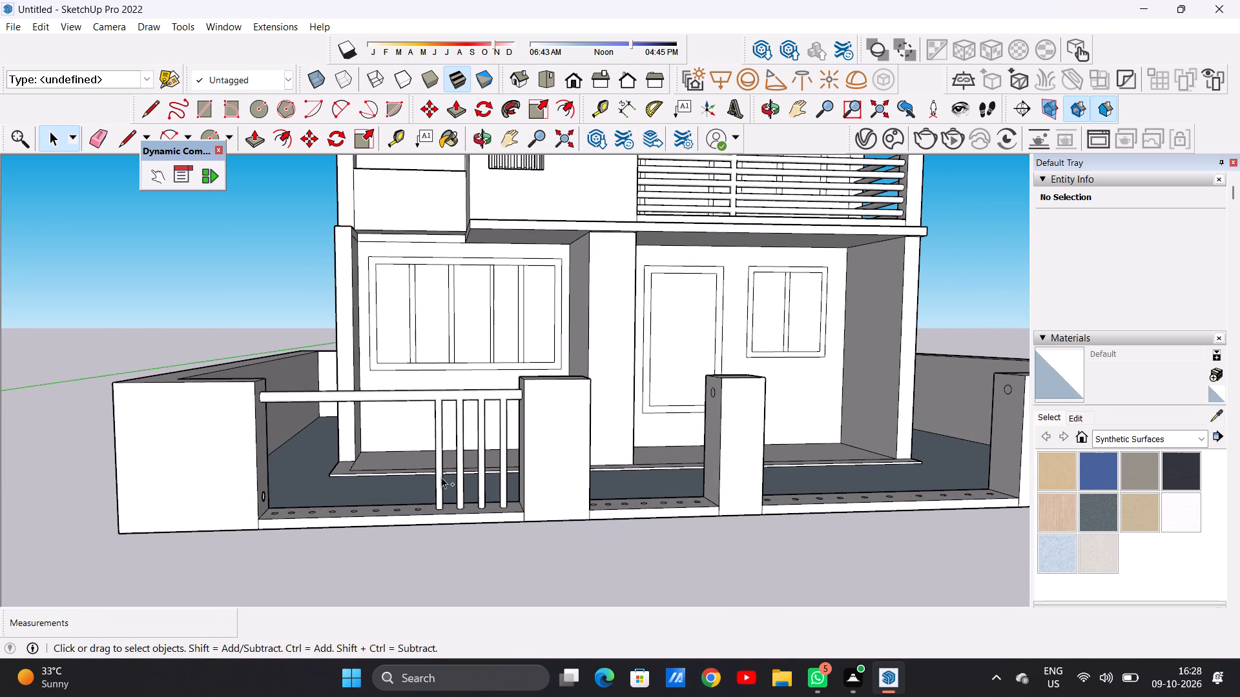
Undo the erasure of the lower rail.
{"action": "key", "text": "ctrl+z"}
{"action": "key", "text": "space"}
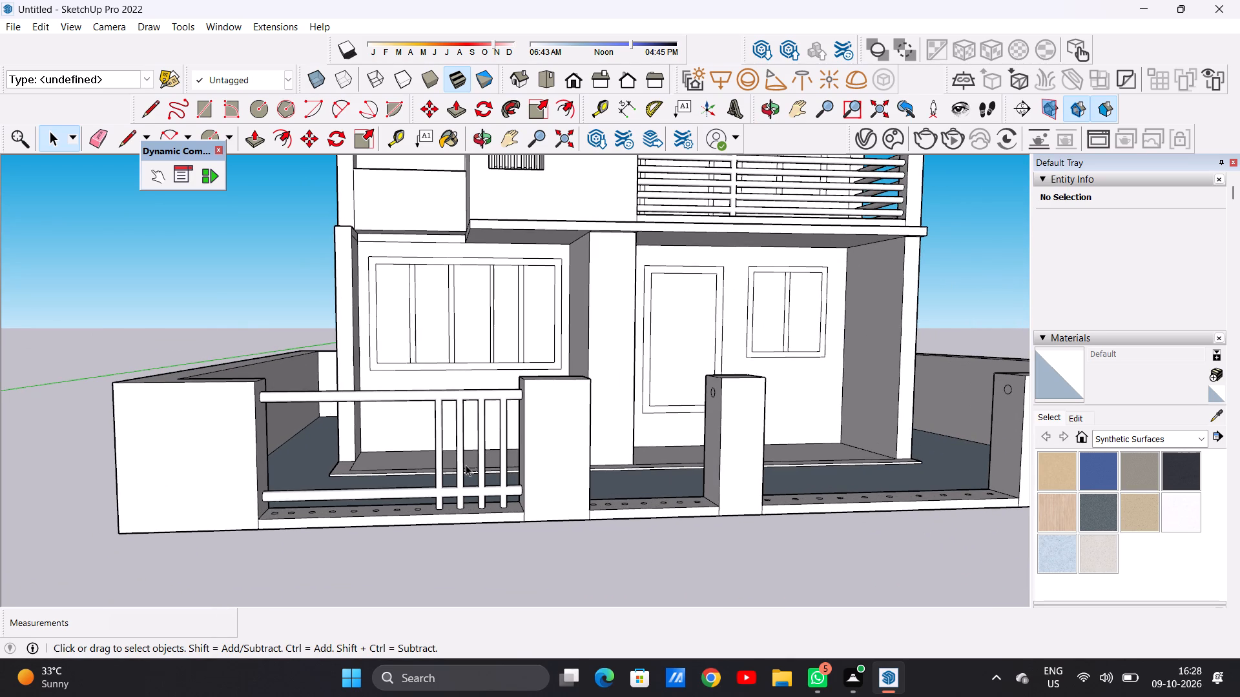
Push/Pull the fifth base circle from the pillar up about 29' 1" to the upper rail, forming the fifth vertical bar.
{"action": "middle_click_drag", "start_coordinate": [424, 507], "coordinate": [328, 557]}
{"action": "scroll", "coordinate": [369, 521], "scroll_direction": "up", "scroll_amount": 10}
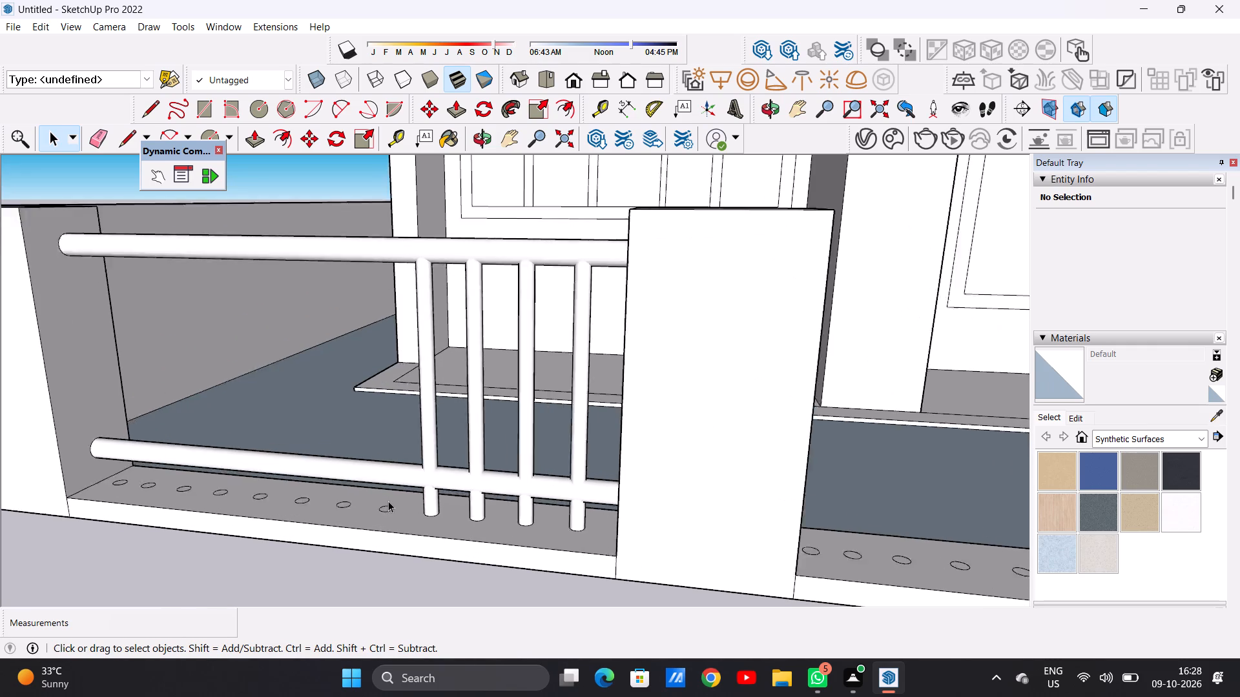
{"action": "scroll", "coordinate": [388, 501], "scroll_direction": "up", "scroll_amount": 2}
{"action": "key", "text": "p"}
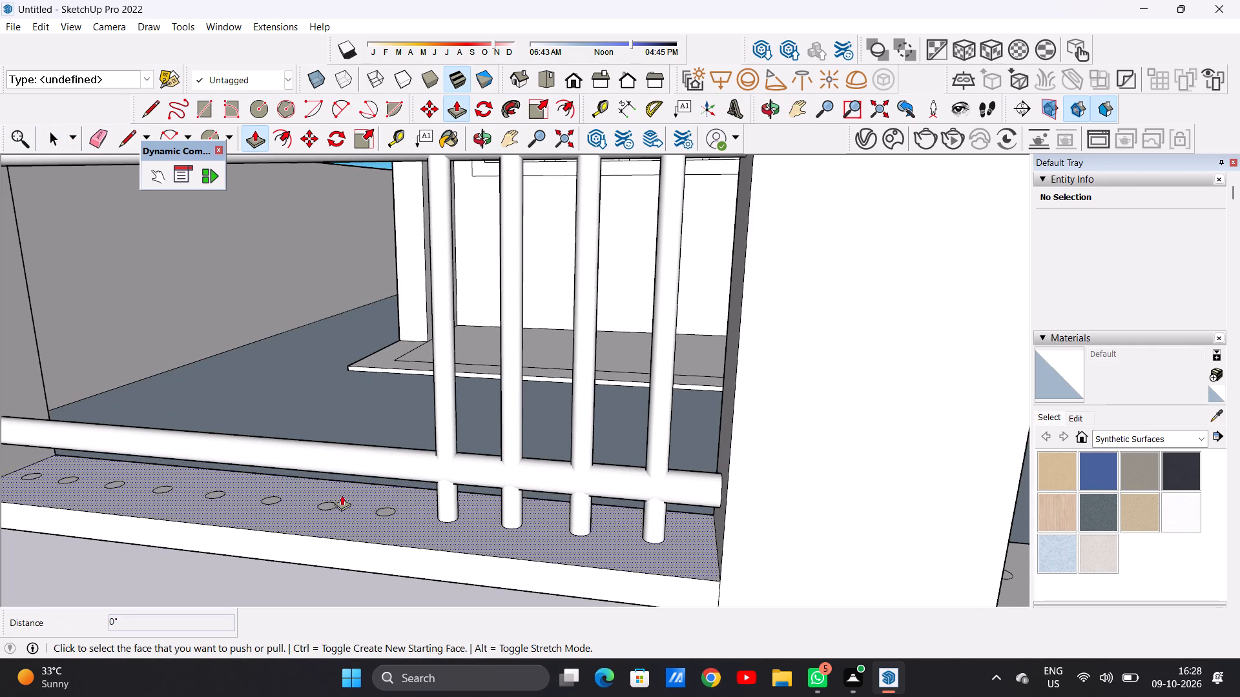
{"action": "scroll", "coordinate": [345, 500], "scroll_direction": "up", "scroll_amount": 5}
{"action": "middle_click_drag", "start_coordinate": [395, 524], "coordinate": [395, 557]}
{"action": "scroll", "coordinate": [428, 510], "scroll_direction": "up", "scroll_amount": 4}
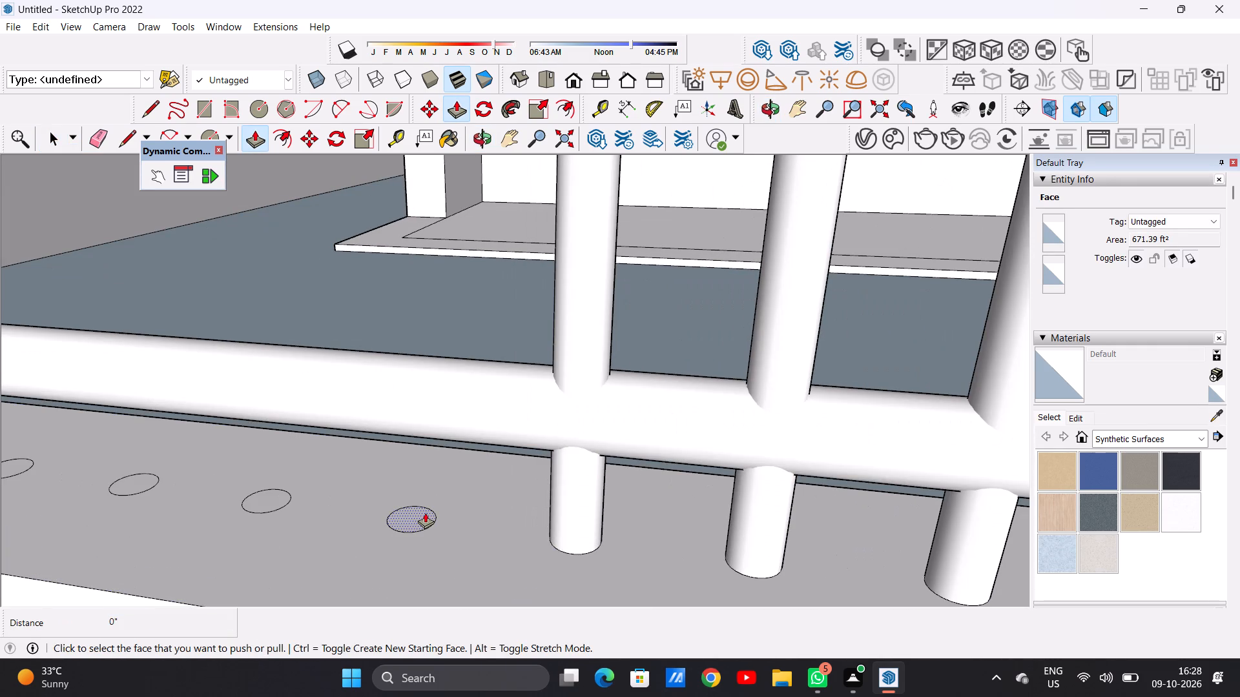
{"action": "left_click", "coordinate": [425, 512]}
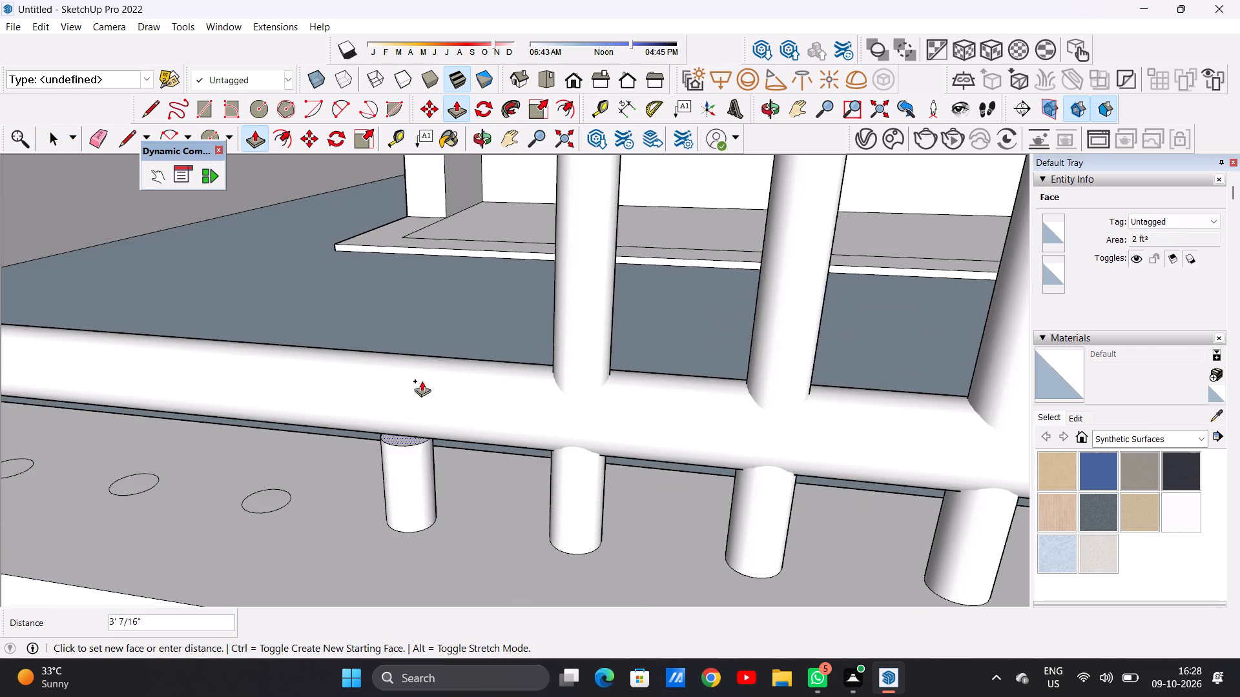
{"action": "scroll", "coordinate": [417, 419], "scroll_direction": "down", "scroll_amount": 12}
{"action": "scroll", "coordinate": [411, 430], "scroll_direction": "down", "scroll_amount": 10}
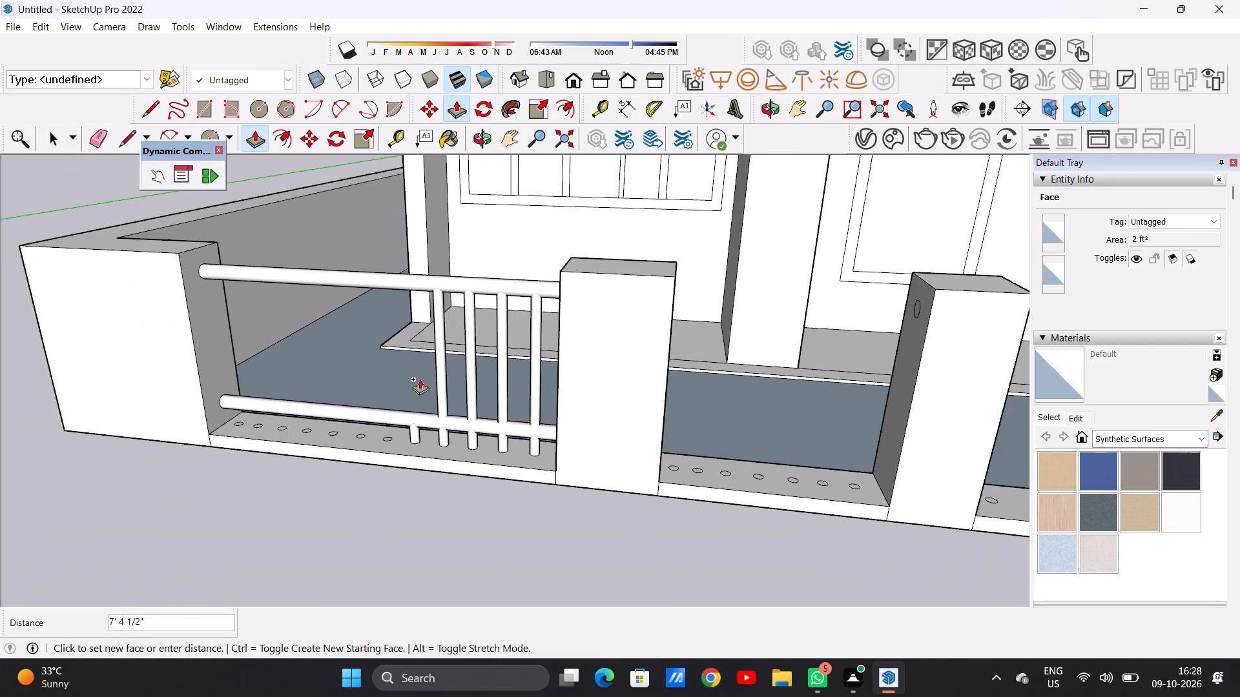
{"action": "scroll", "coordinate": [413, 279], "scroll_direction": "up", "scroll_amount": 11}
{"action": "scroll", "coordinate": [412, 281], "scroll_direction": "down", "scroll_amount": 1}
{"action": "left_click", "coordinate": [395, 292]}
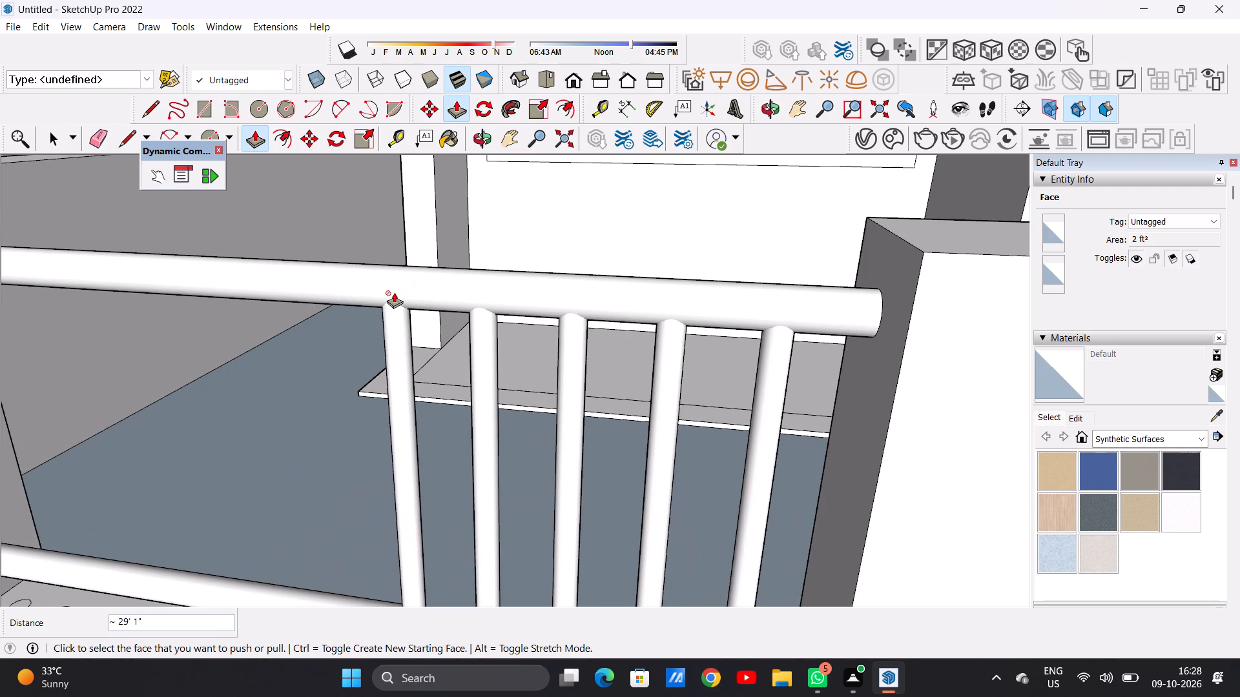
Push/Pull the sixth base circle from the pillar up about 28' 11" to the upper rail, forming the sixth vertical bar.
{"action": "scroll", "coordinate": [394, 298], "scroll_direction": "down", "scroll_amount": 11}
{"action": "scroll", "coordinate": [389, 441], "scroll_direction": "up", "scroll_amount": 13}
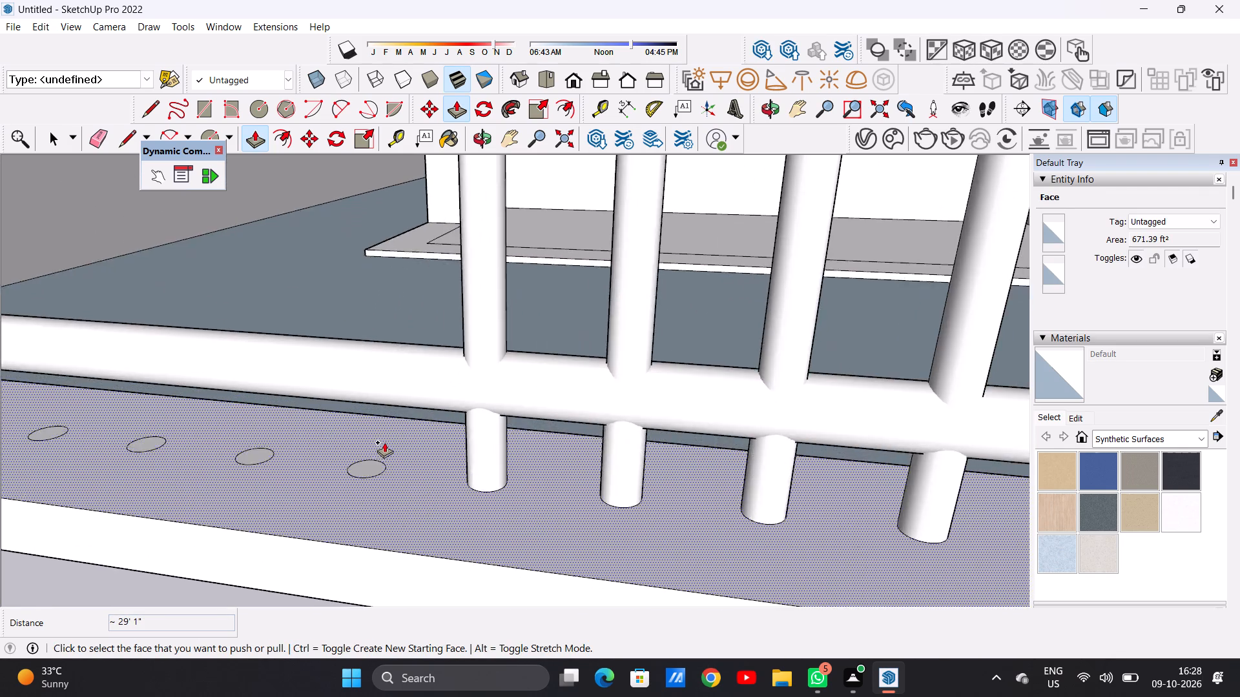
{"action": "scroll", "coordinate": [384, 442], "scroll_direction": "up", "scroll_amount": 4}
{"action": "left_click", "coordinate": [366, 476]}
{"action": "scroll", "coordinate": [353, 357], "scroll_direction": "down", "scroll_amount": 3}
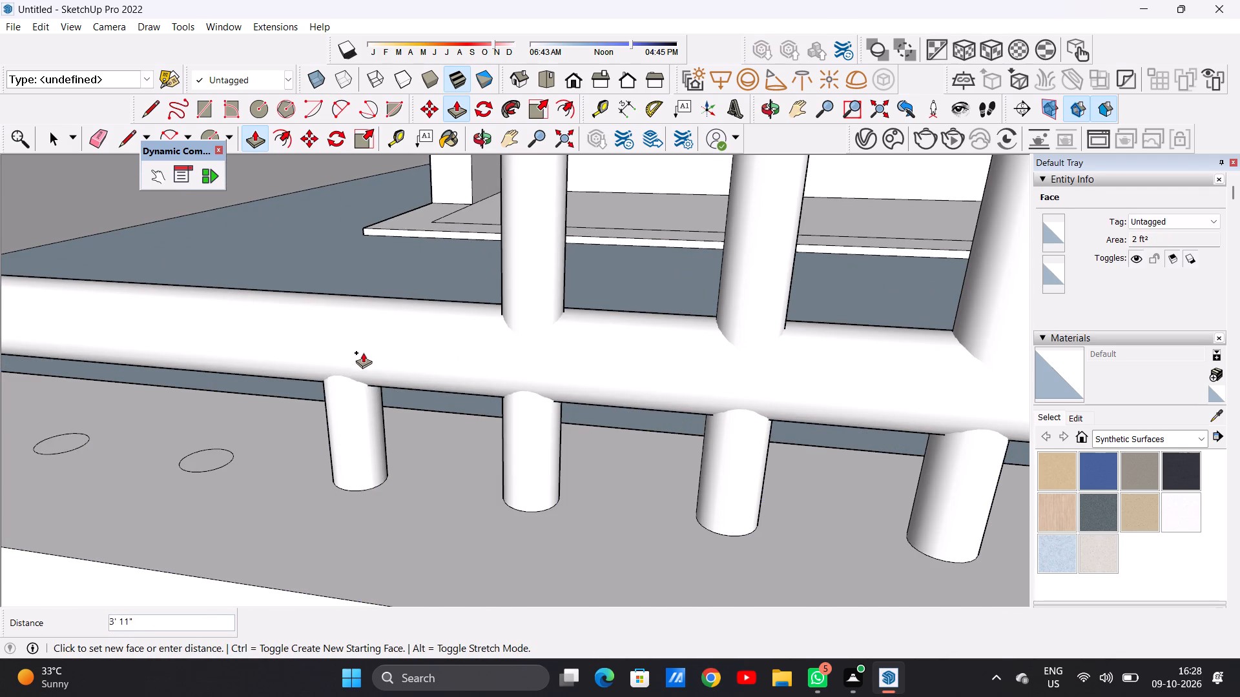
{"action": "scroll", "coordinate": [363, 352], "scroll_direction": "down", "scroll_amount": 20}
{"action": "scroll", "coordinate": [363, 352], "scroll_direction": "down", "scroll_amount": 3}
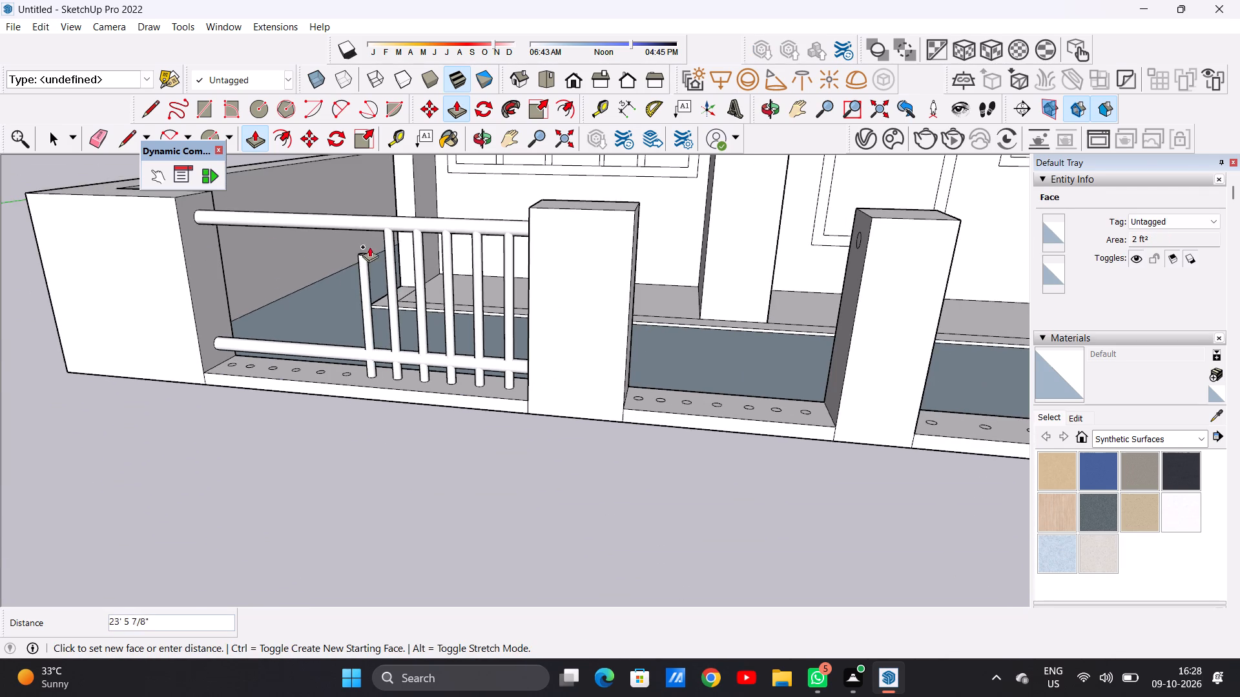
{"action": "scroll", "coordinate": [368, 232], "scroll_direction": "up", "scroll_amount": 6}
{"action": "left_click", "coordinate": [339, 194]}
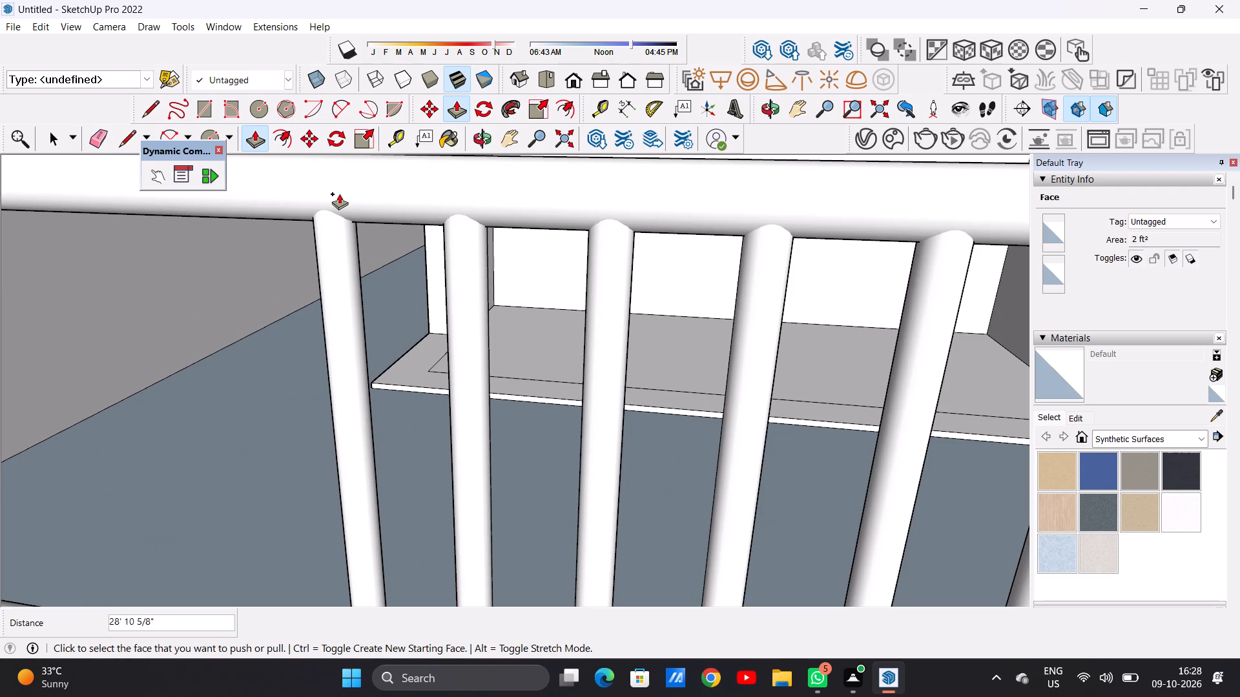
Push/Pull the seventh base circle from the pillar up about 29' to the upper rail, forming the seventh vertical bar.
{"action": "scroll", "coordinate": [358, 298], "scroll_direction": "down", "scroll_amount": 12}
{"action": "scroll", "coordinate": [369, 296], "scroll_direction": "up", "scroll_amount": 4}
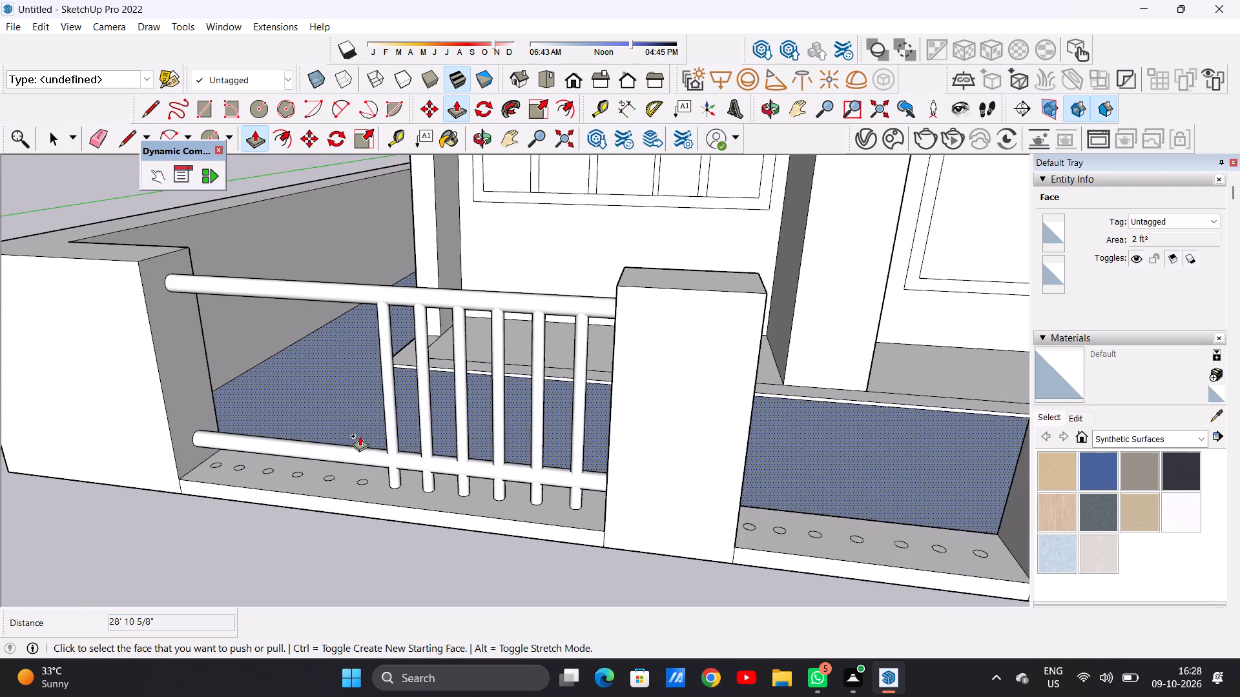
{"action": "scroll", "coordinate": [360, 436], "scroll_direction": "up", "scroll_amount": 19}
{"action": "left_click", "coordinate": [397, 543]}
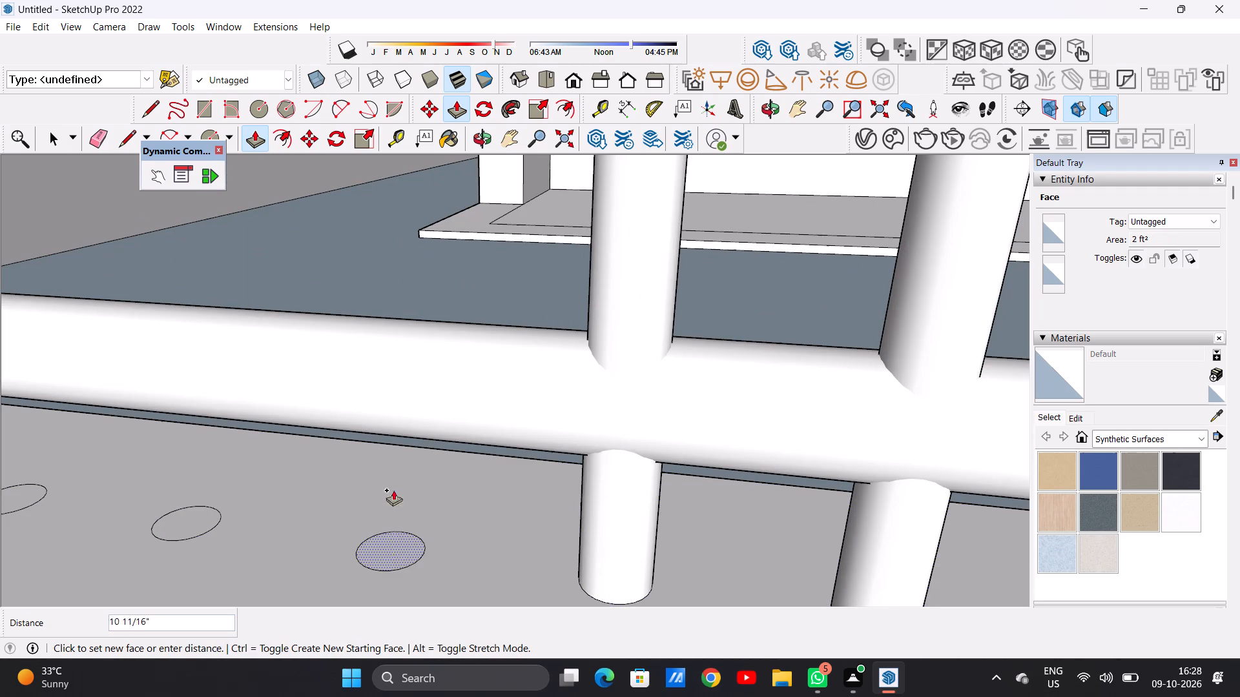
{"action": "scroll", "coordinate": [379, 377], "scroll_direction": "down", "scroll_amount": 20}
{"action": "scroll", "coordinate": [379, 377], "scroll_direction": "down", "scroll_amount": 9}
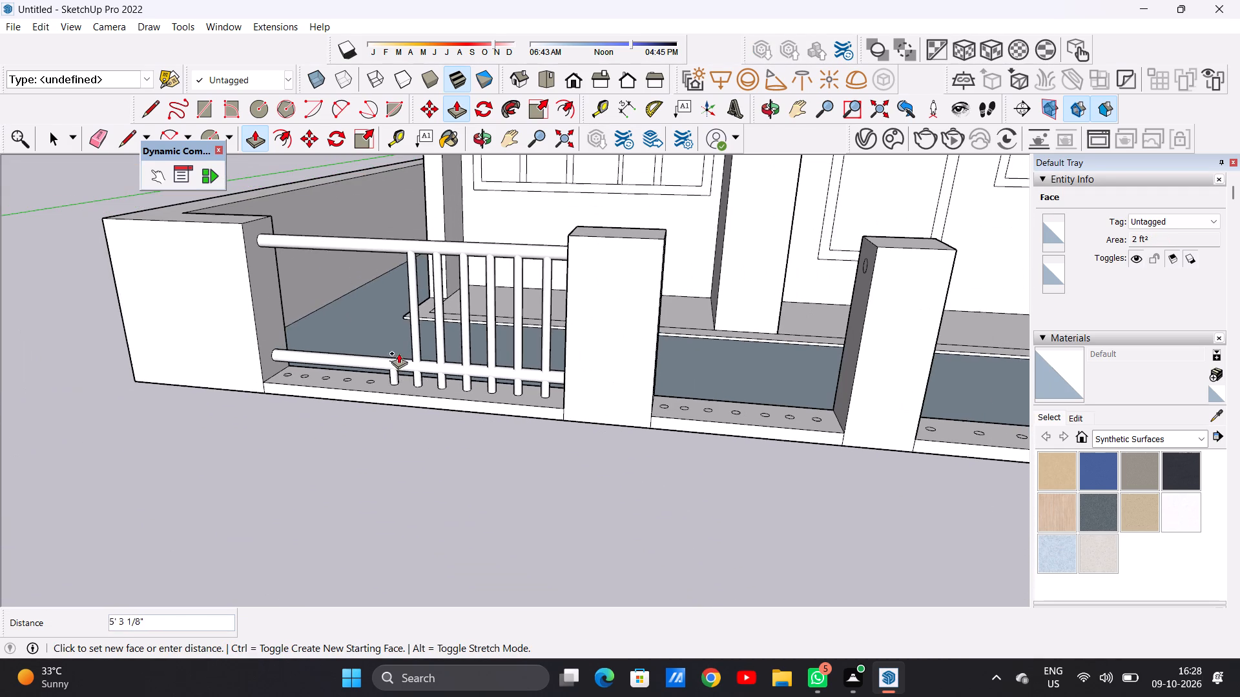
{"action": "scroll", "coordinate": [380, 234], "scroll_direction": "up", "scroll_amount": 15}
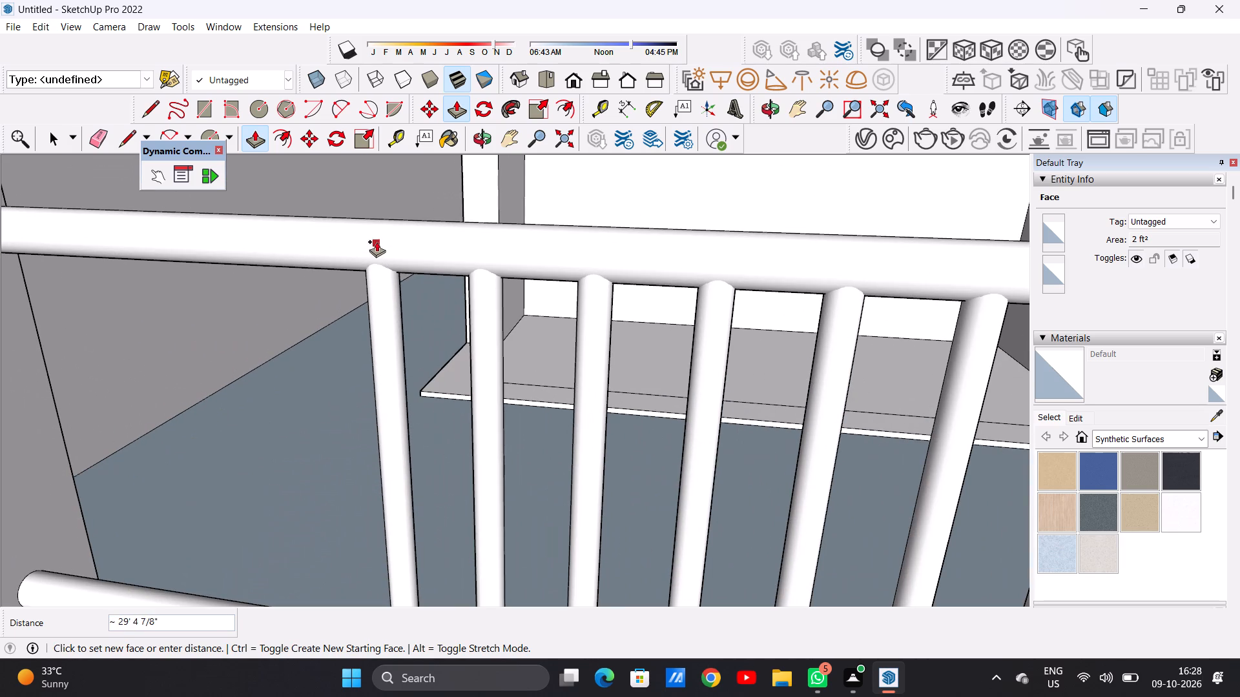
{"action": "left_click", "coordinate": [381, 247]}
Push/Pull the eighth base circle from the pillar up about 28' 9" to the upper rail, forming the eighth vertical bar.
{"action": "scroll", "coordinate": [398, 277], "scroll_direction": "down", "scroll_amount": 11}
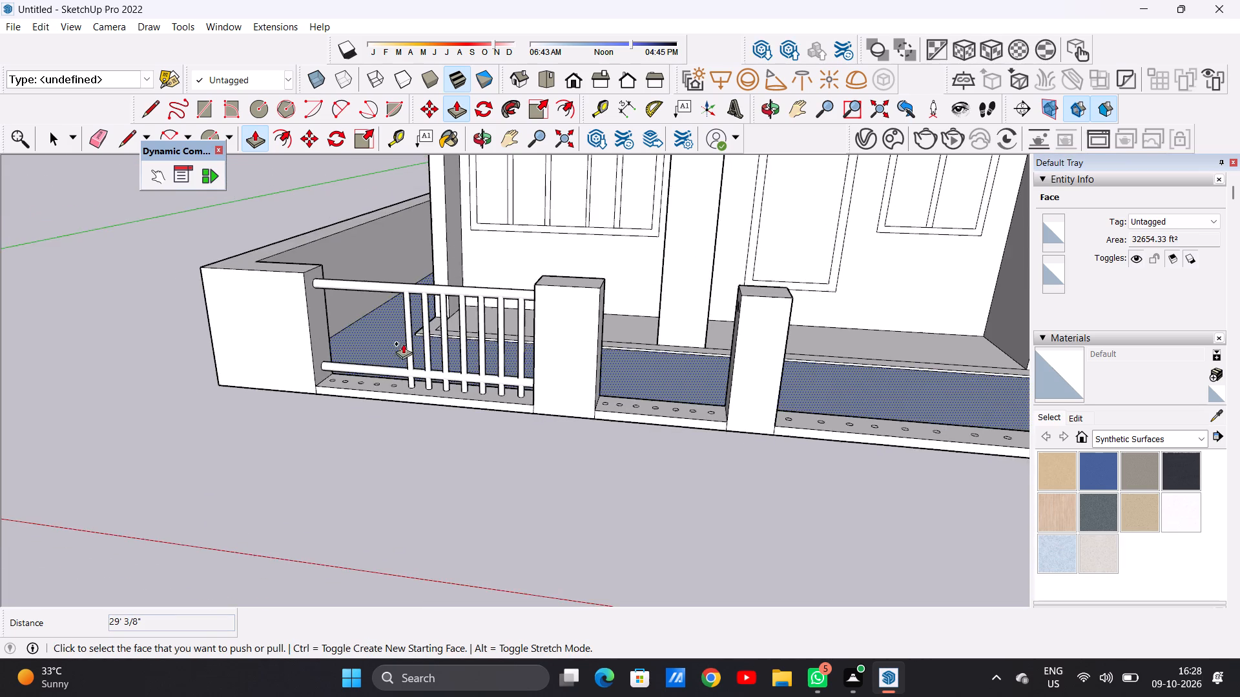
{"action": "middle_click_drag", "start_coordinate": [385, 372], "coordinate": [218, 461]}
{"action": "scroll", "coordinate": [426, 299], "scroll_direction": "up", "scroll_amount": 9}
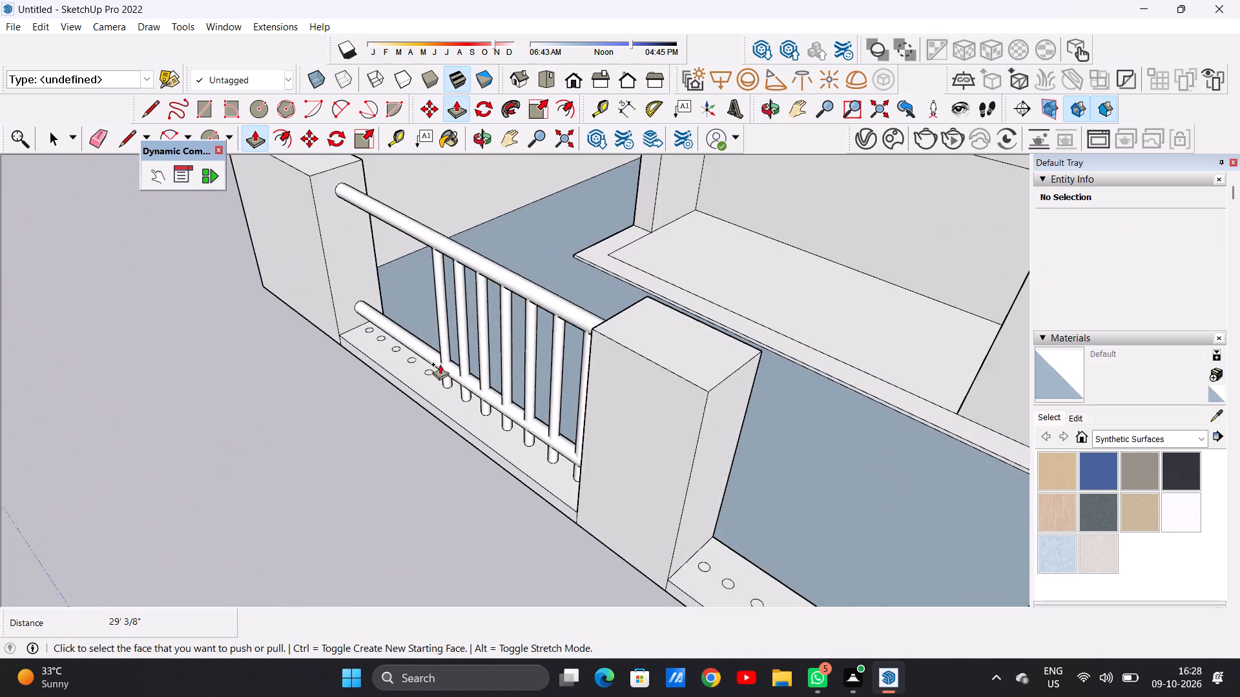
{"action": "scroll", "coordinate": [440, 364], "scroll_direction": "up", "scroll_amount": 12}
{"action": "left_click", "coordinate": [416, 383]}
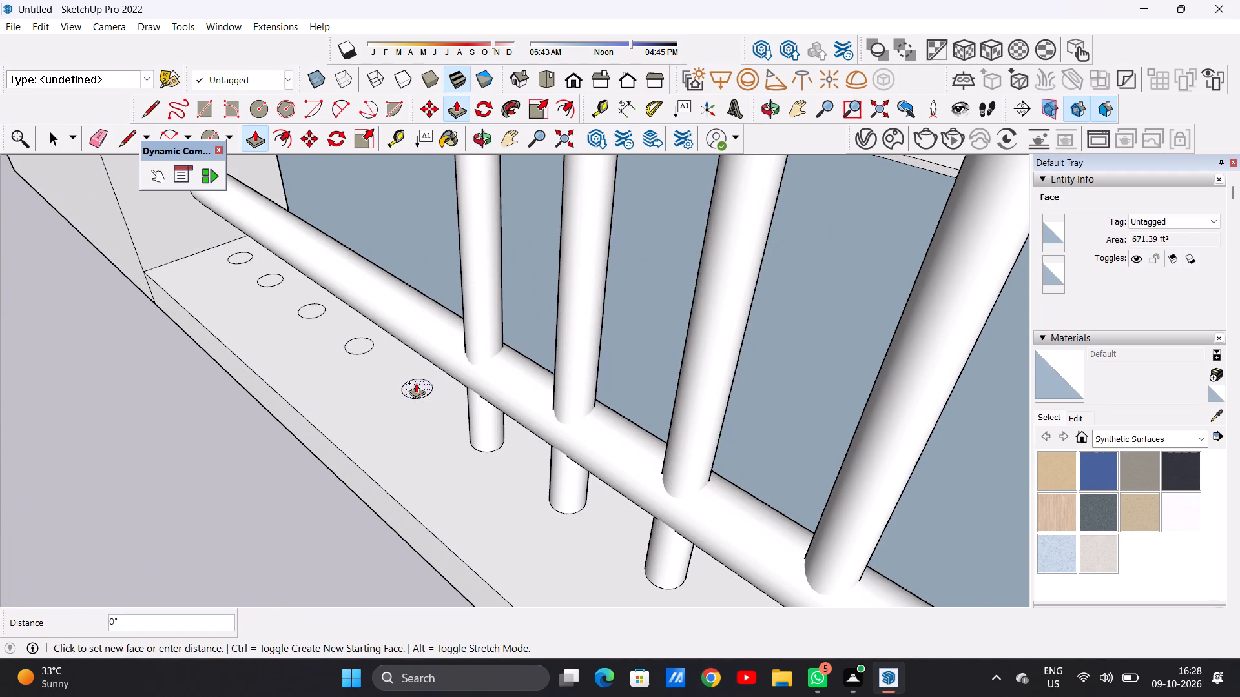
{"action": "scroll", "coordinate": [388, 316], "scroll_direction": "down", "scroll_amount": 20}
{"action": "scroll", "coordinate": [388, 316], "scroll_direction": "down", "scroll_amount": 1}
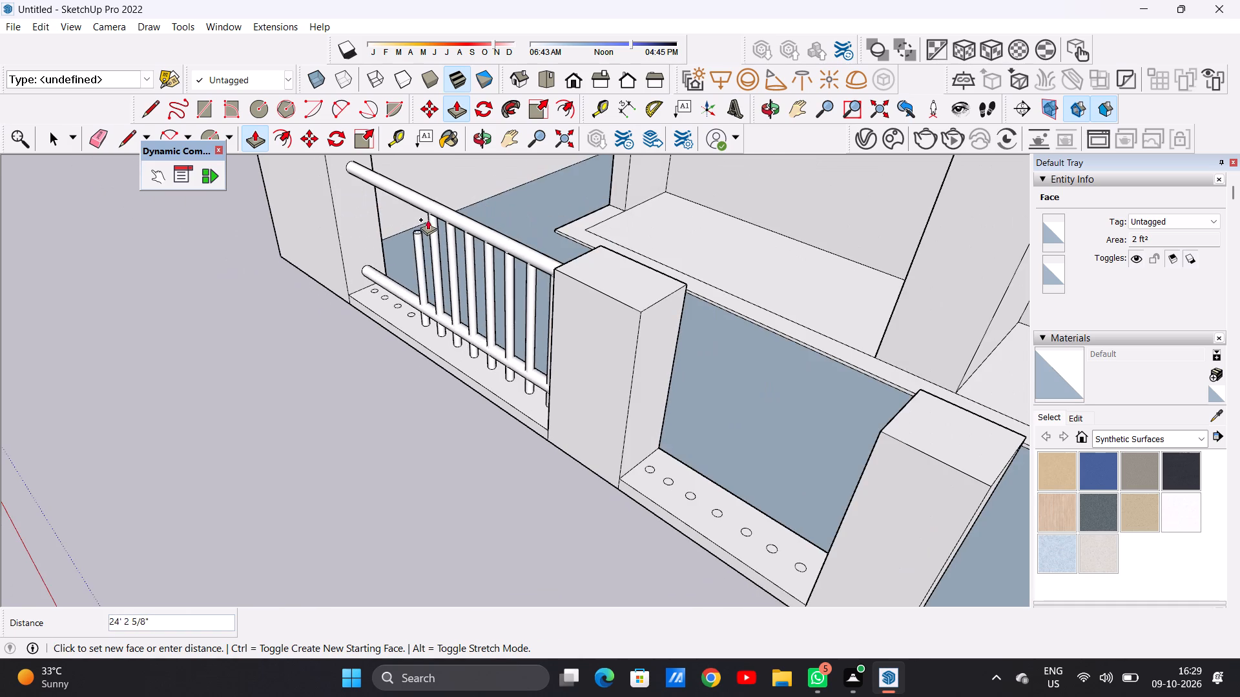
{"action": "scroll", "coordinate": [422, 203], "scroll_direction": "up", "scroll_amount": 12}
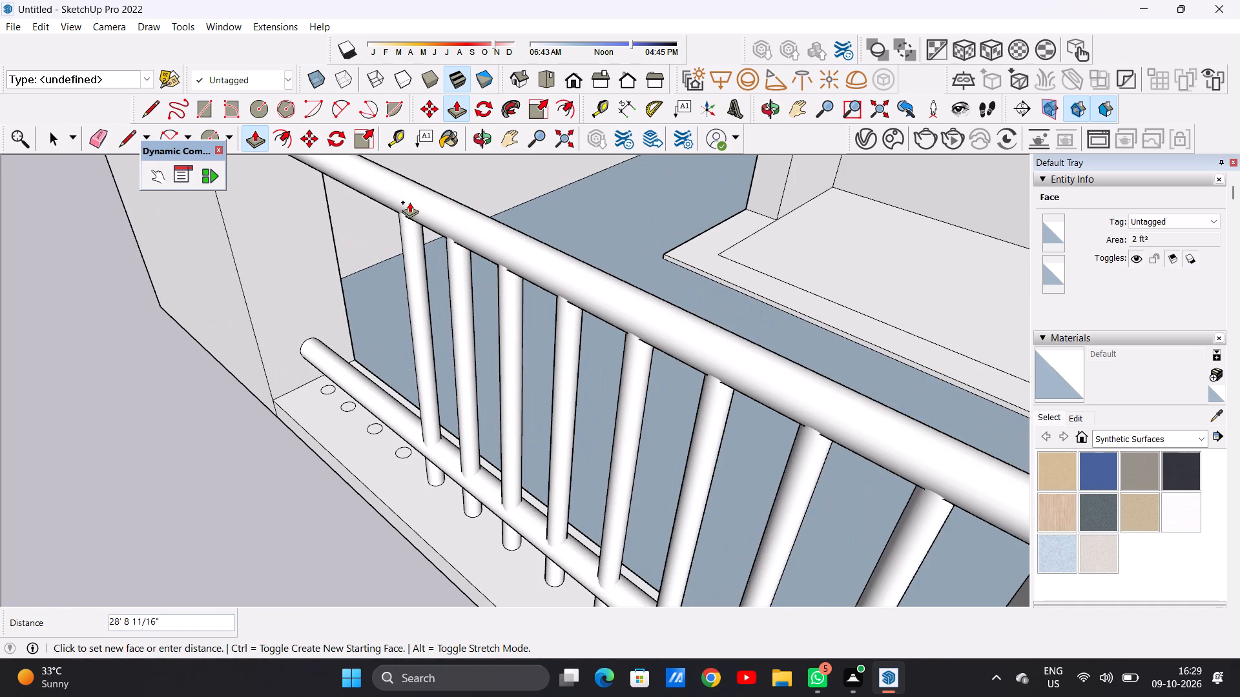
{"action": "left_click", "coordinate": [409, 202]}
Push/Pull the ninth base circle from the pillar up about 29' 1" to the upper rail, forming the ninth vertical bar.
{"action": "scroll", "coordinate": [396, 450], "scroll_direction": "up", "scroll_amount": 3}
{"action": "scroll", "coordinate": [396, 450], "scroll_direction": "down", "scroll_amount": 1}
{"action": "scroll", "coordinate": [396, 450], "scroll_direction": "up", "scroll_amount": 10}
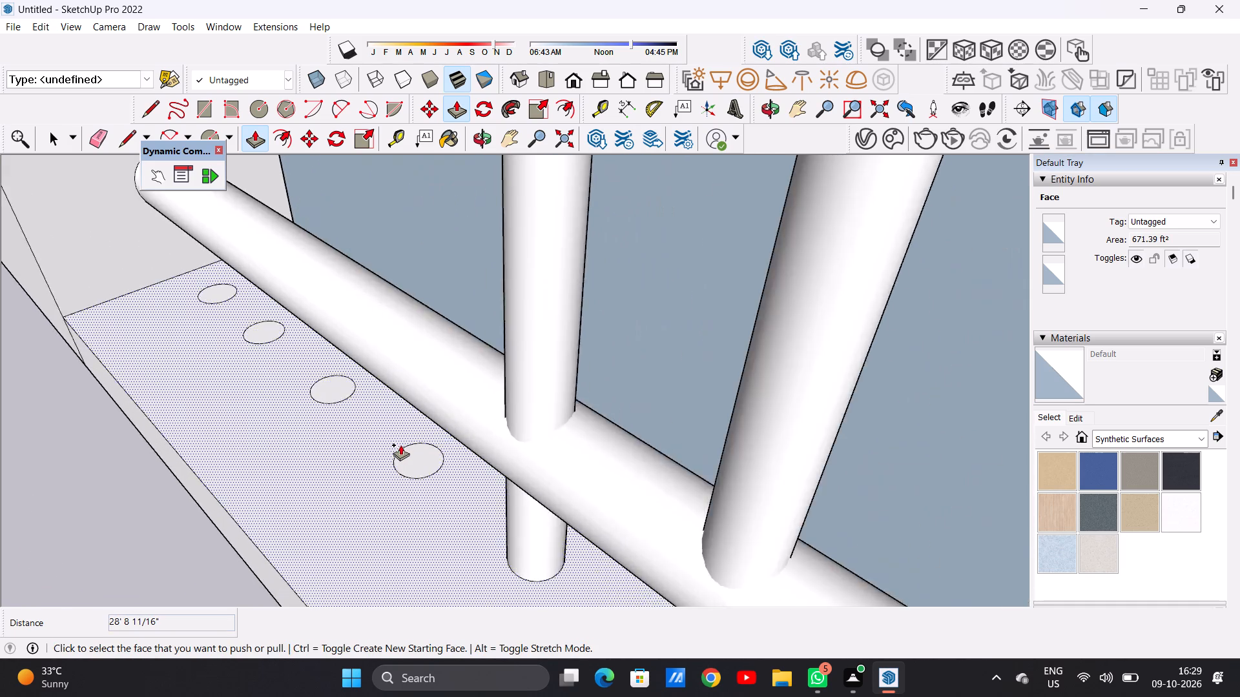
{"action": "scroll", "coordinate": [400, 445], "scroll_direction": "up", "scroll_amount": 5}
{"action": "left_click", "coordinate": [417, 470]}
{"action": "scroll", "coordinate": [457, 308], "scroll_direction": "down", "scroll_amount": 8}
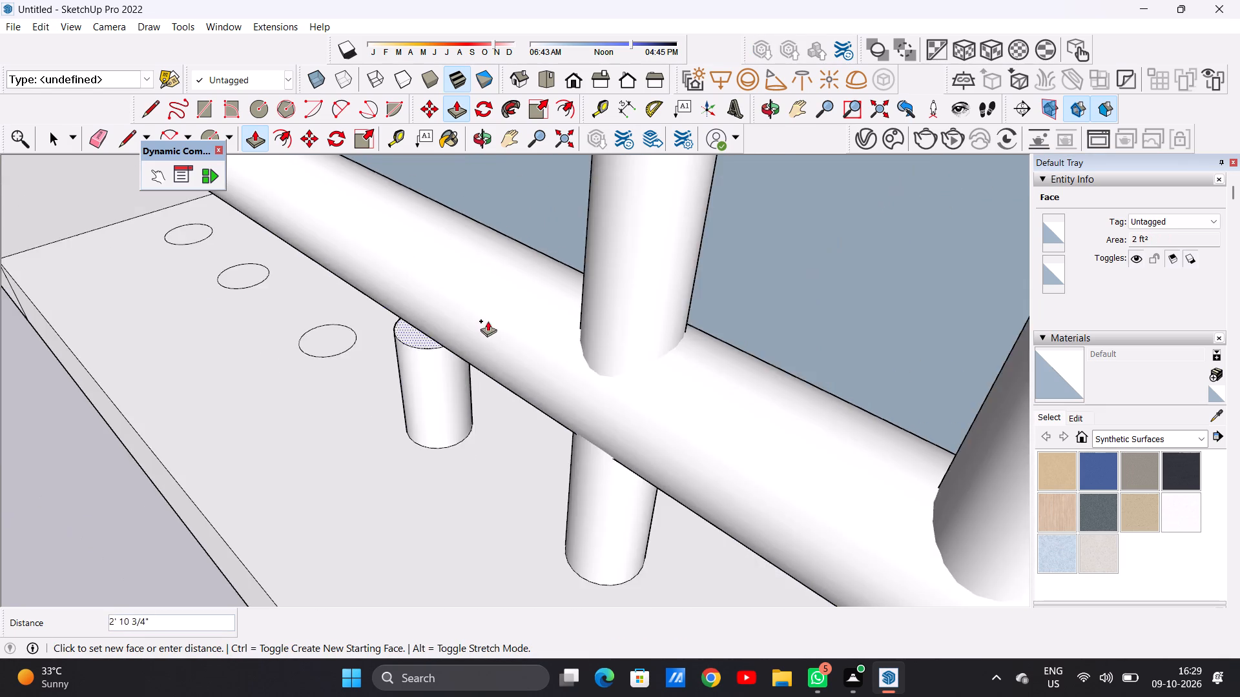
{"action": "scroll", "coordinate": [488, 321], "scroll_direction": "down", "scroll_amount": 20}
{"action": "scroll", "coordinate": [488, 321], "scroll_direction": "down", "scroll_amount": 14}
{"action": "scroll", "coordinate": [481, 213], "scroll_direction": "up", "scroll_amount": 3}
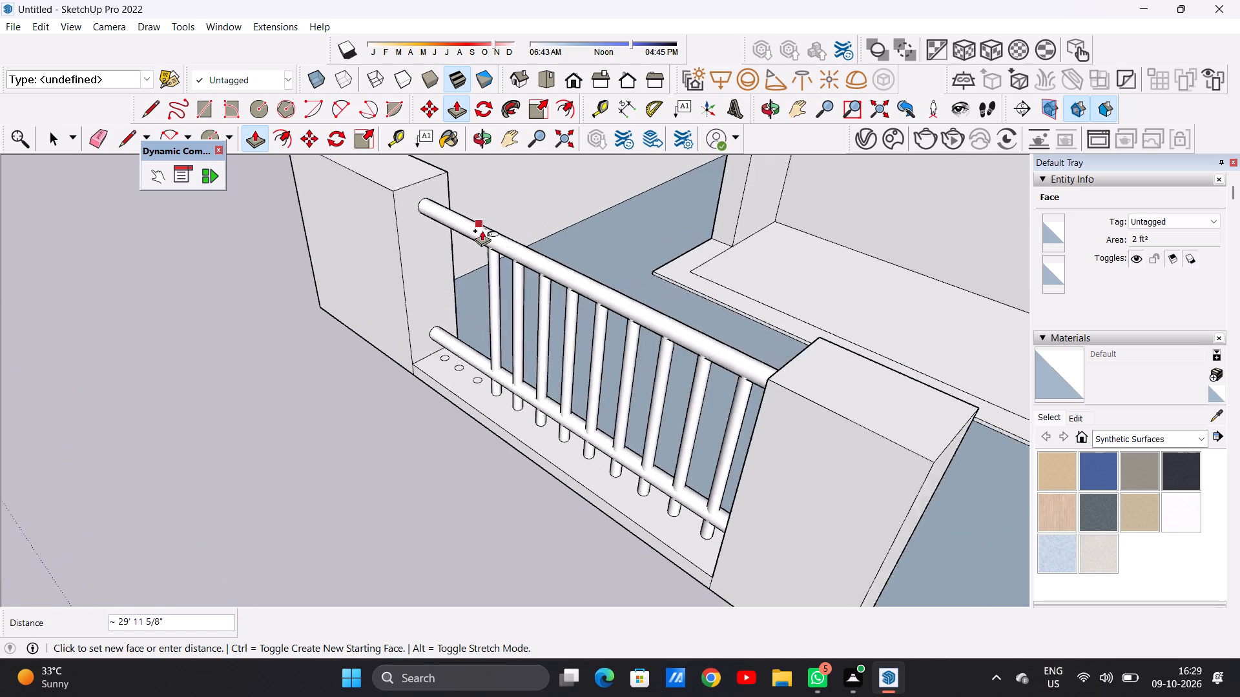
{"action": "scroll", "coordinate": [482, 230], "scroll_direction": "up", "scroll_amount": 12}
{"action": "left_click", "coordinate": [553, 201]}
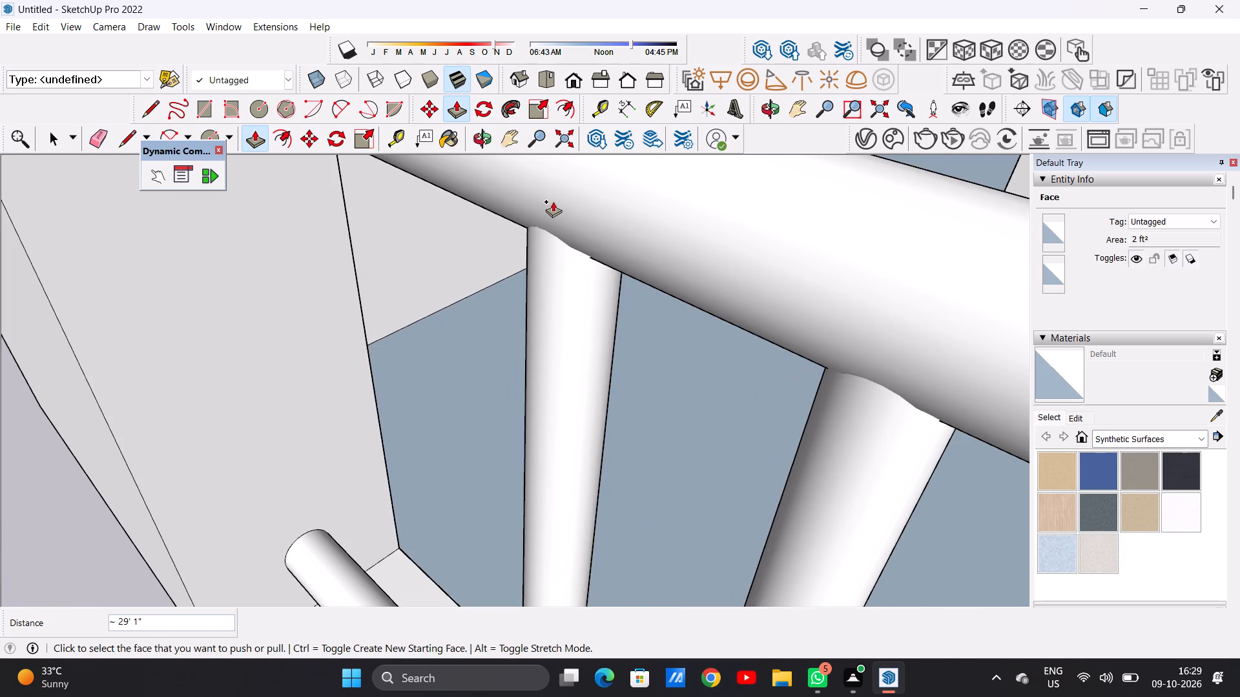
Push/Pull the tenth base circle from the pillar up about 28' 9" to the upper rail, forming the tenth vertical bar.
{"action": "scroll", "coordinate": [563, 354], "scroll_direction": "down", "scroll_amount": 18}
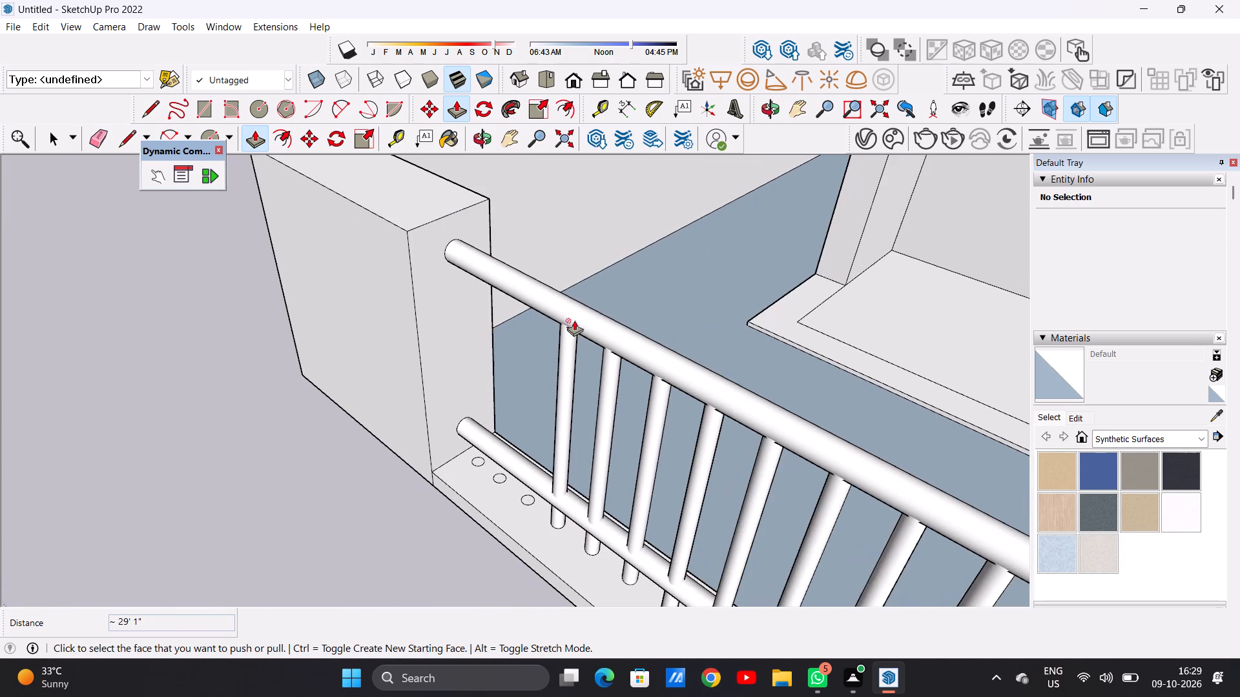
{"action": "scroll", "coordinate": [574, 320], "scroll_direction": "down", "scroll_amount": 2}
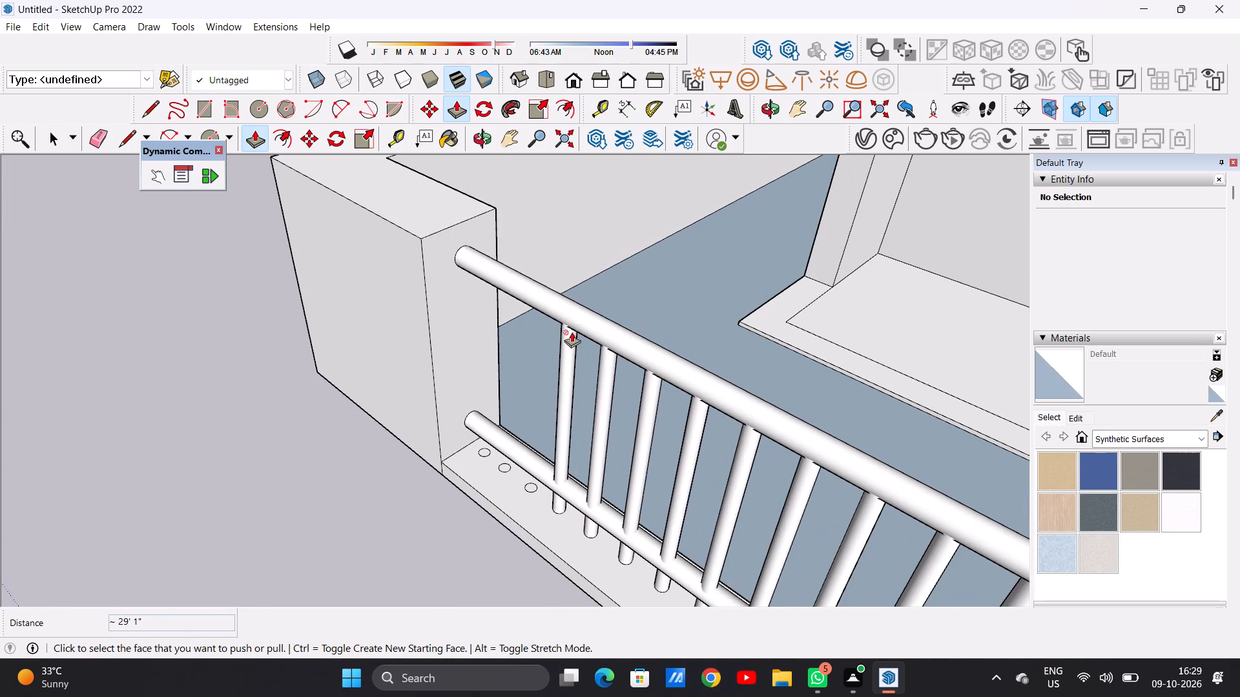
{"action": "scroll", "coordinate": [564, 425], "scroll_direction": "up", "scroll_amount": 20}
{"action": "scroll", "coordinate": [564, 425], "scroll_direction": "up", "scroll_amount": 1}
{"action": "left_click", "coordinate": [496, 545]}
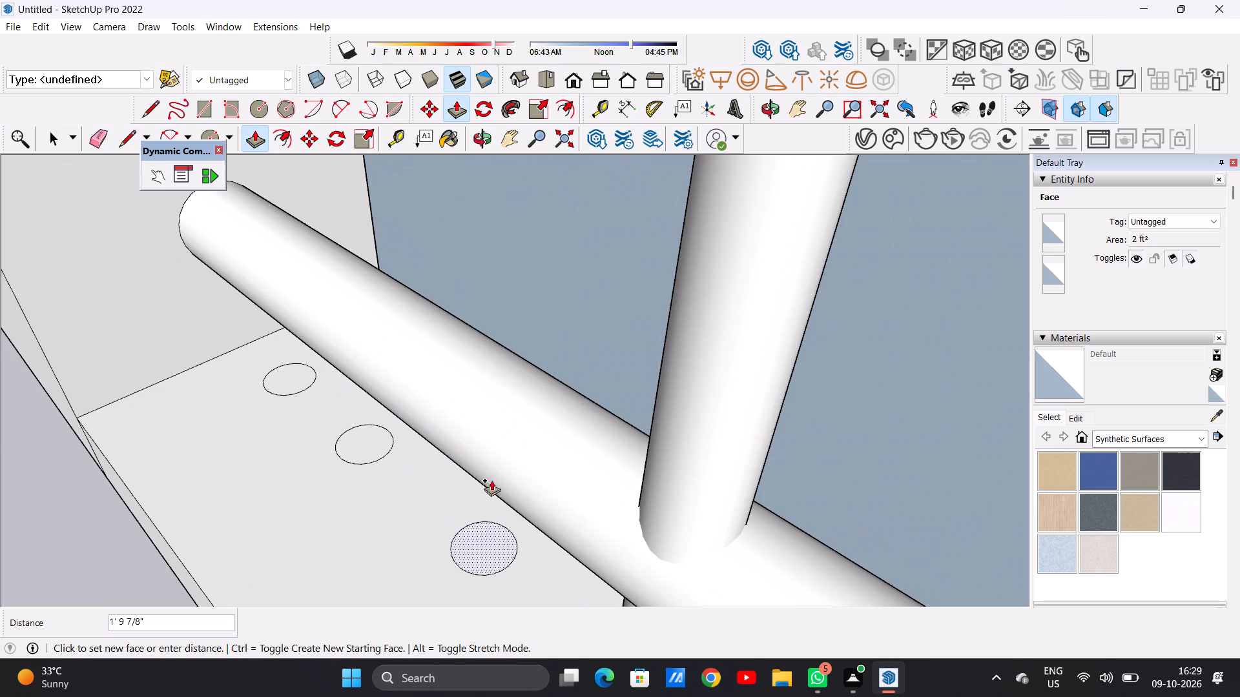
{"action": "scroll", "coordinate": [500, 362], "scroll_direction": "down", "scroll_amount": 20}
{"action": "scroll", "coordinate": [500, 362], "scroll_direction": "down", "scroll_amount": 7}
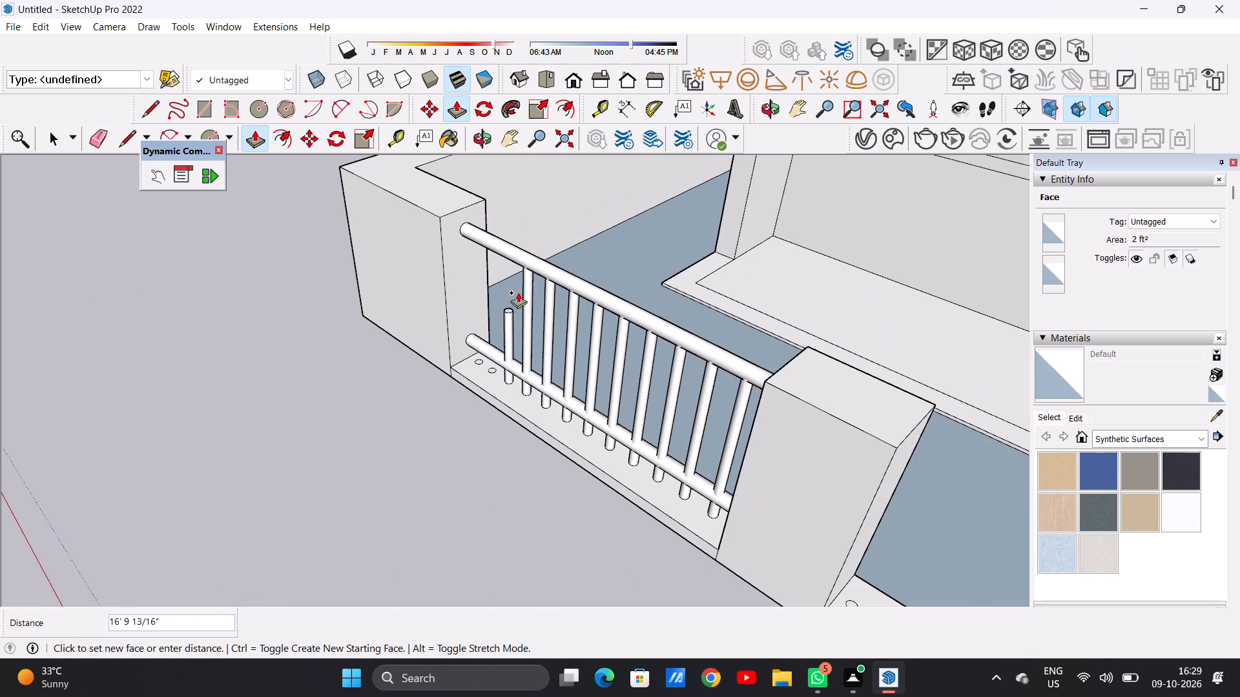
{"action": "scroll", "coordinate": [519, 256], "scroll_direction": "up", "scroll_amount": 10}
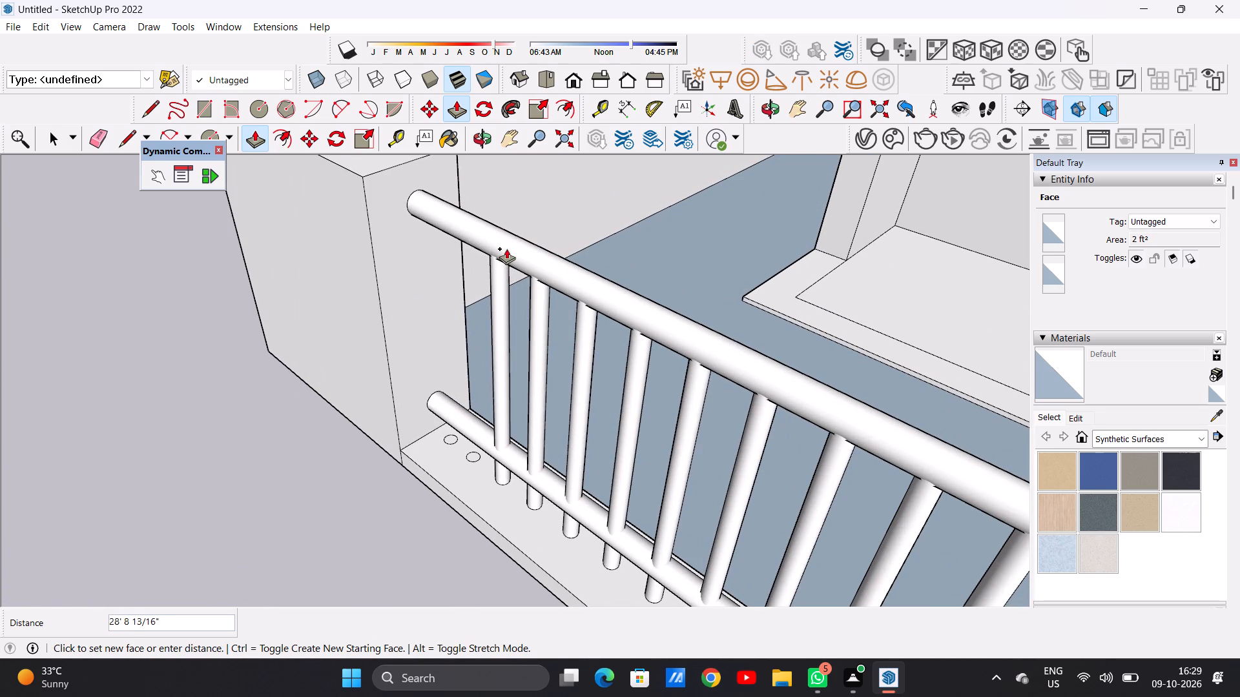
{"action": "left_click", "coordinate": [506, 248]}
Push/Pull the eleventh base circle from the pillar up about 28' 8" to the upper rail, forming the eleventh vertical bar.
{"action": "scroll", "coordinate": [470, 435], "scroll_direction": "up", "scroll_amount": 16}
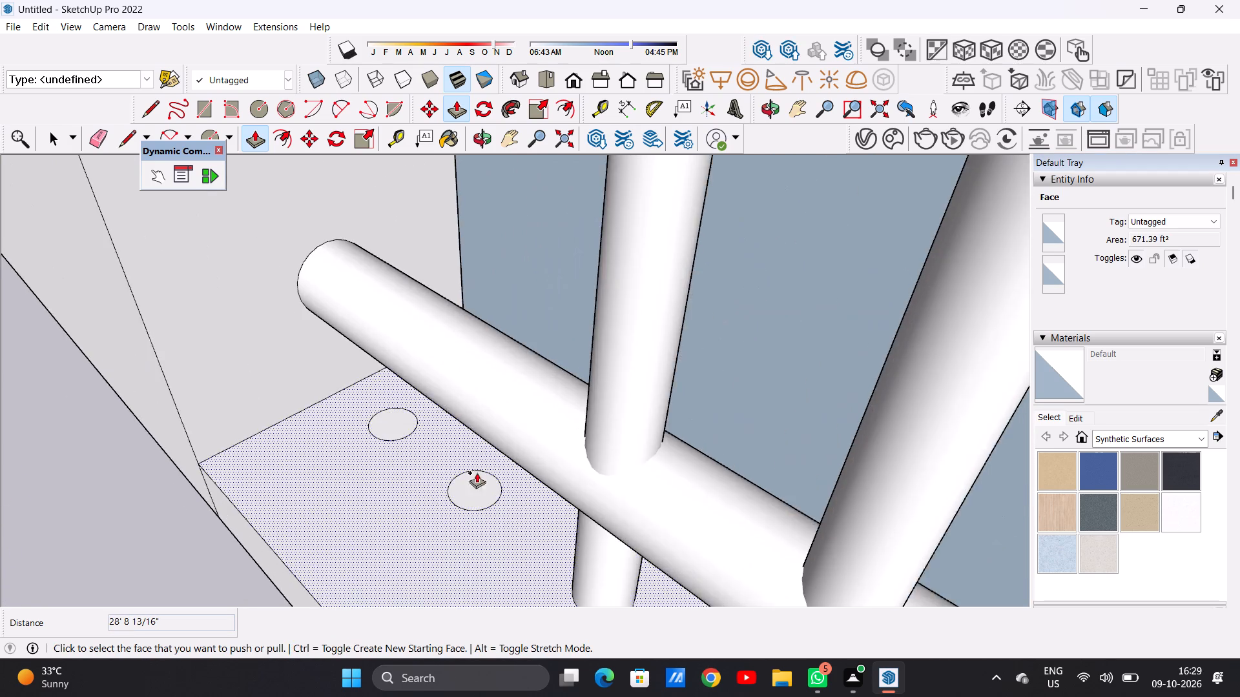
{"action": "scroll", "coordinate": [477, 472], "scroll_direction": "up", "scroll_amount": 5}
{"action": "left_click", "coordinate": [478, 487]}
{"action": "scroll", "coordinate": [490, 382], "scroll_direction": "down", "scroll_amount": 14}
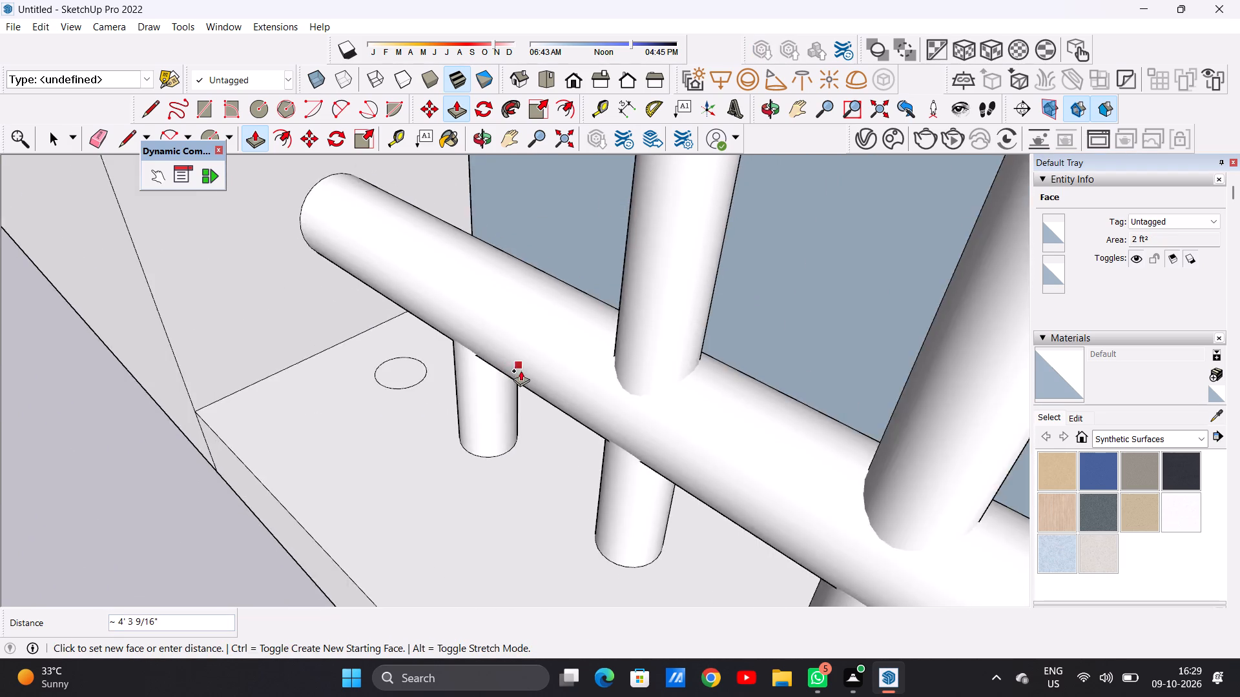
{"action": "scroll", "coordinate": [521, 370], "scroll_direction": "down", "scroll_amount": 20}
{"action": "scroll", "coordinate": [521, 370], "scroll_direction": "down", "scroll_amount": 2}
{"action": "scroll", "coordinate": [534, 235], "scroll_direction": "up", "scroll_amount": 2}
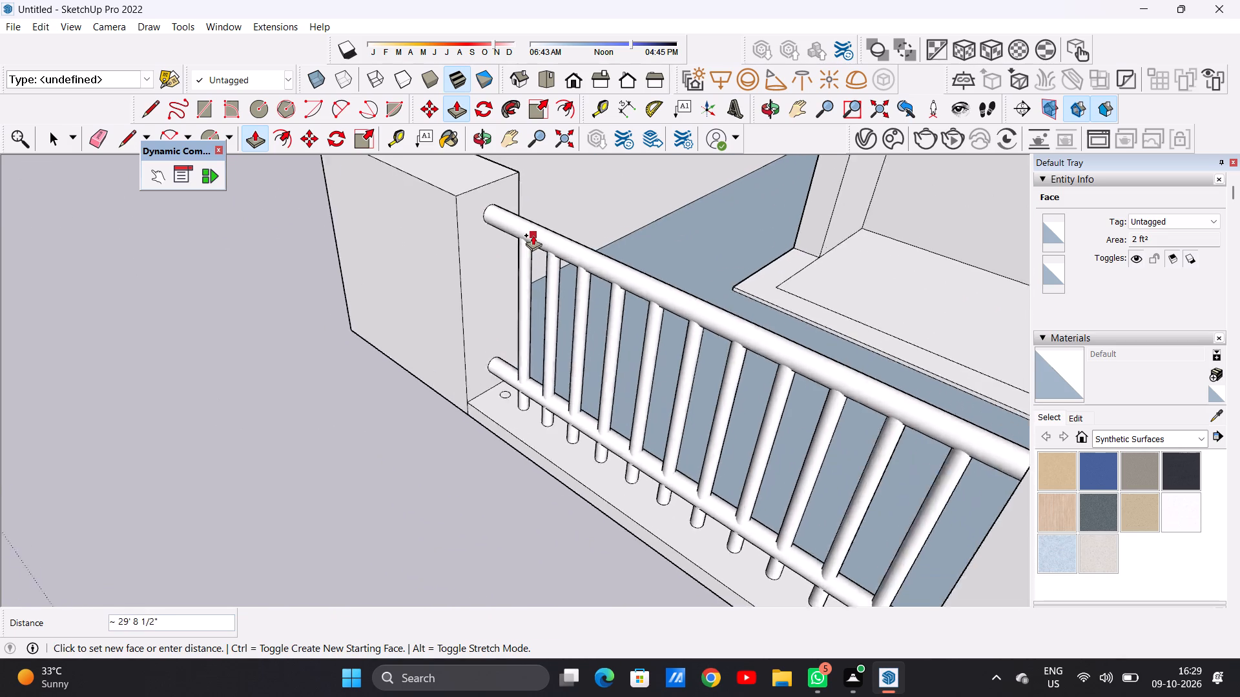
{"action": "scroll", "coordinate": [533, 235], "scroll_direction": "up", "scroll_amount": 7}
{"action": "left_click", "coordinate": [530, 232]}
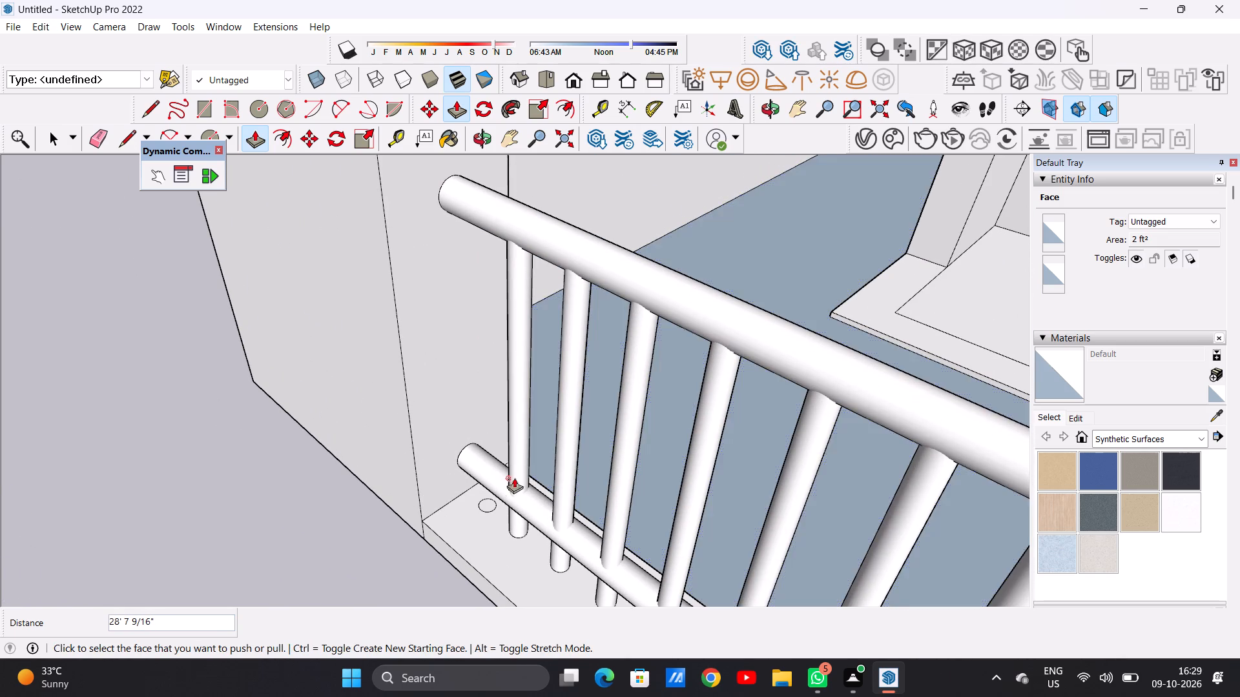
Push/Pull the last base circle beside the corner wall up about 29' 8" to the upper rail, forming the twelfth vertical bar.
{"action": "scroll", "coordinate": [492, 501], "scroll_direction": "up", "scroll_amount": 14}
{"action": "left_click", "coordinate": [510, 500]}
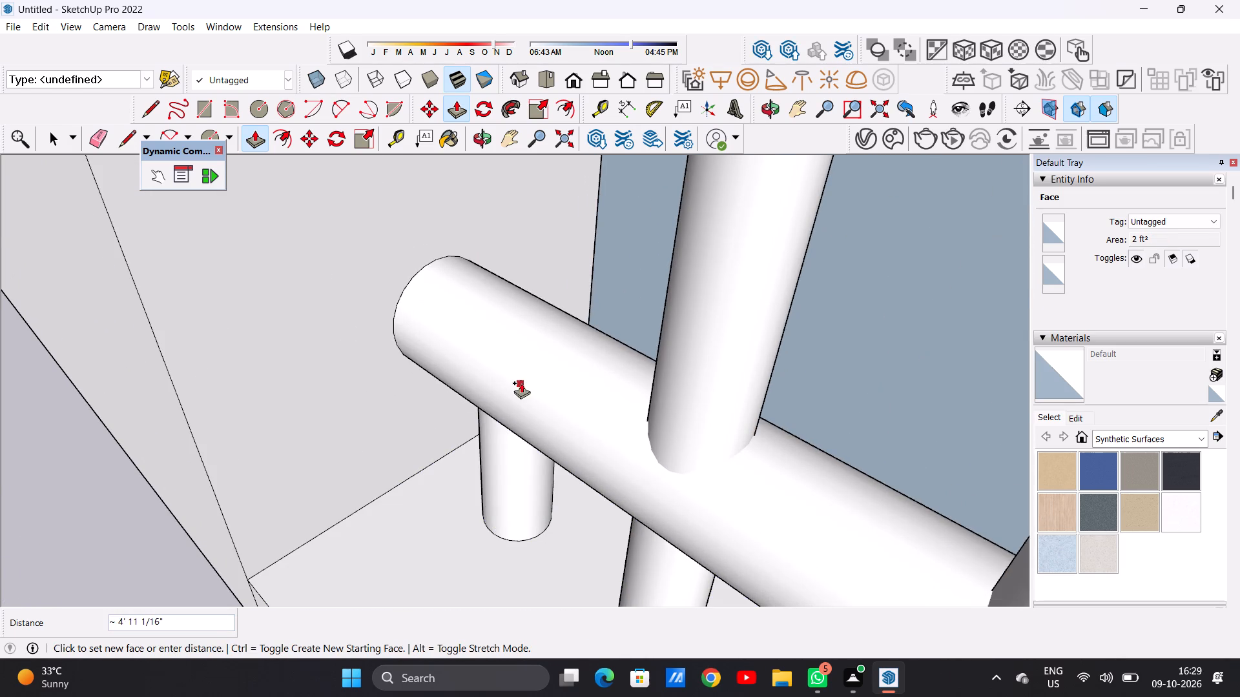
{"action": "scroll", "coordinate": [526, 380], "scroll_direction": "down", "scroll_amount": 20}
{"action": "scroll", "coordinate": [526, 380], "scroll_direction": "down", "scroll_amount": 7}
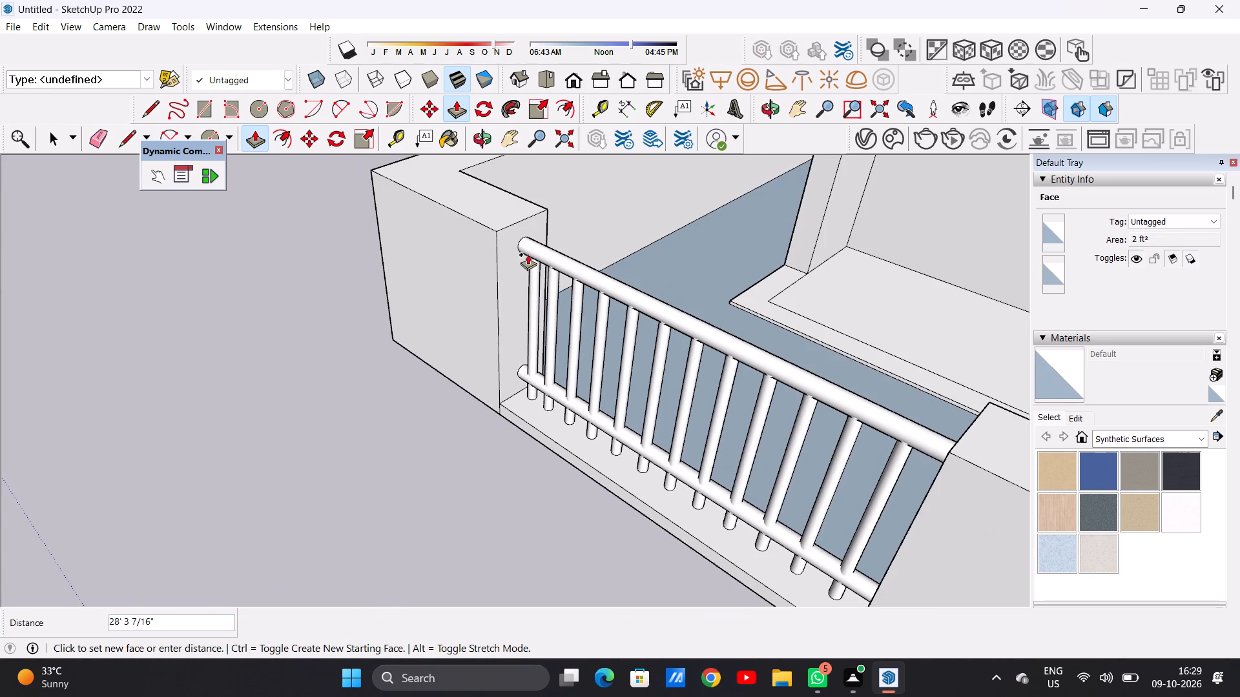
{"action": "scroll", "coordinate": [528, 250], "scroll_direction": "up", "scroll_amount": 12}
{"action": "left_click", "coordinate": [553, 248]}
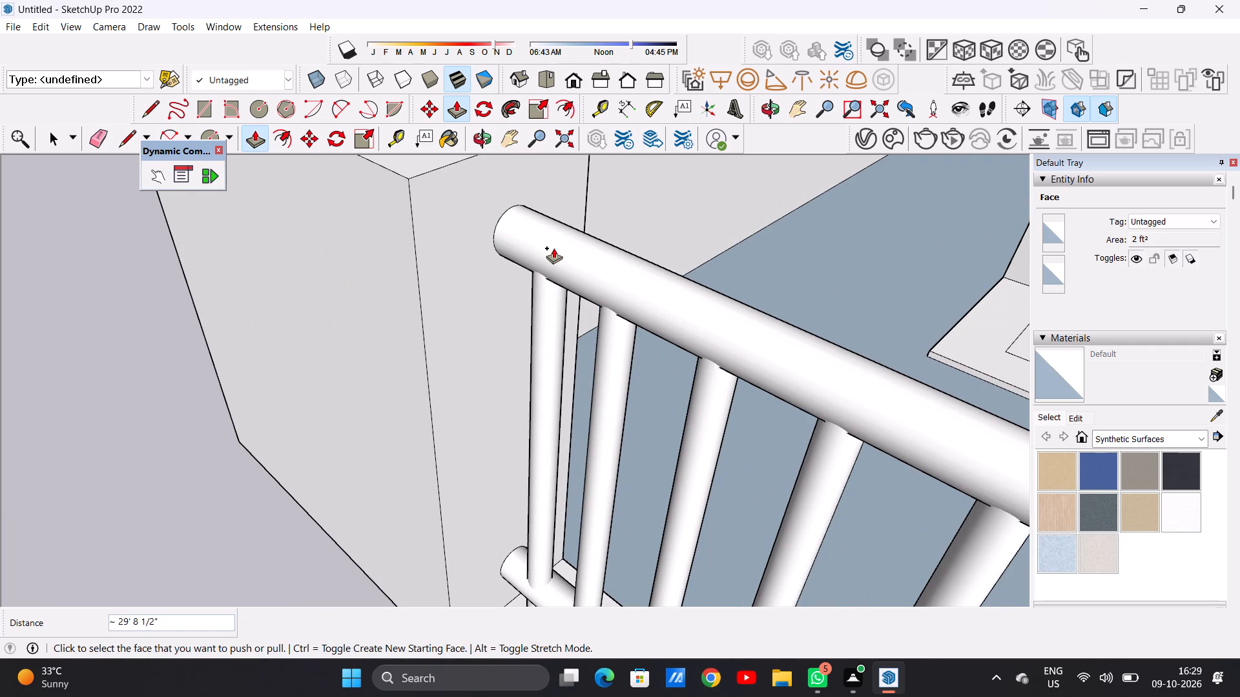
{"action": "key", "text": "space"}
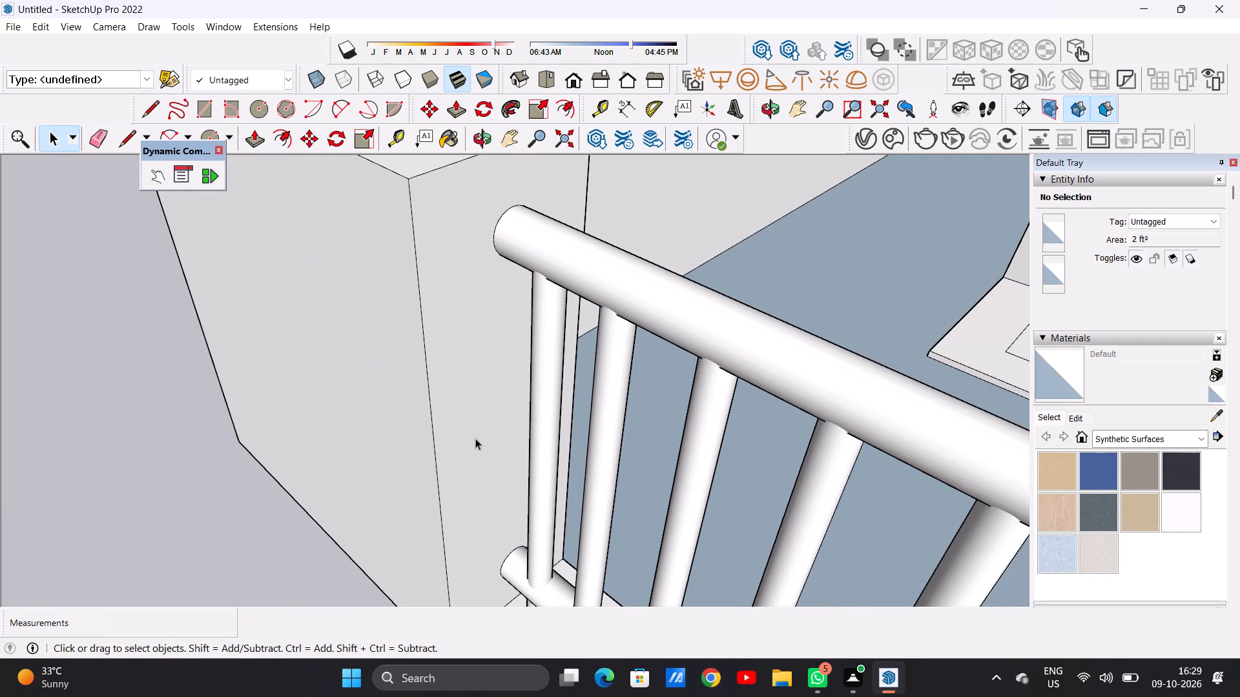
Draw a circle of about 10" radius on the first bay's pillar face, just below the upper rail.
{"action": "scroll", "coordinate": [482, 450], "scroll_direction": "down", "scroll_amount": 20}
{"action": "scroll", "coordinate": [482, 450], "scroll_direction": "down", "scroll_amount": 5}
{"action": "middle_click_drag", "start_coordinate": [534, 434], "coordinate": [676, 399]}
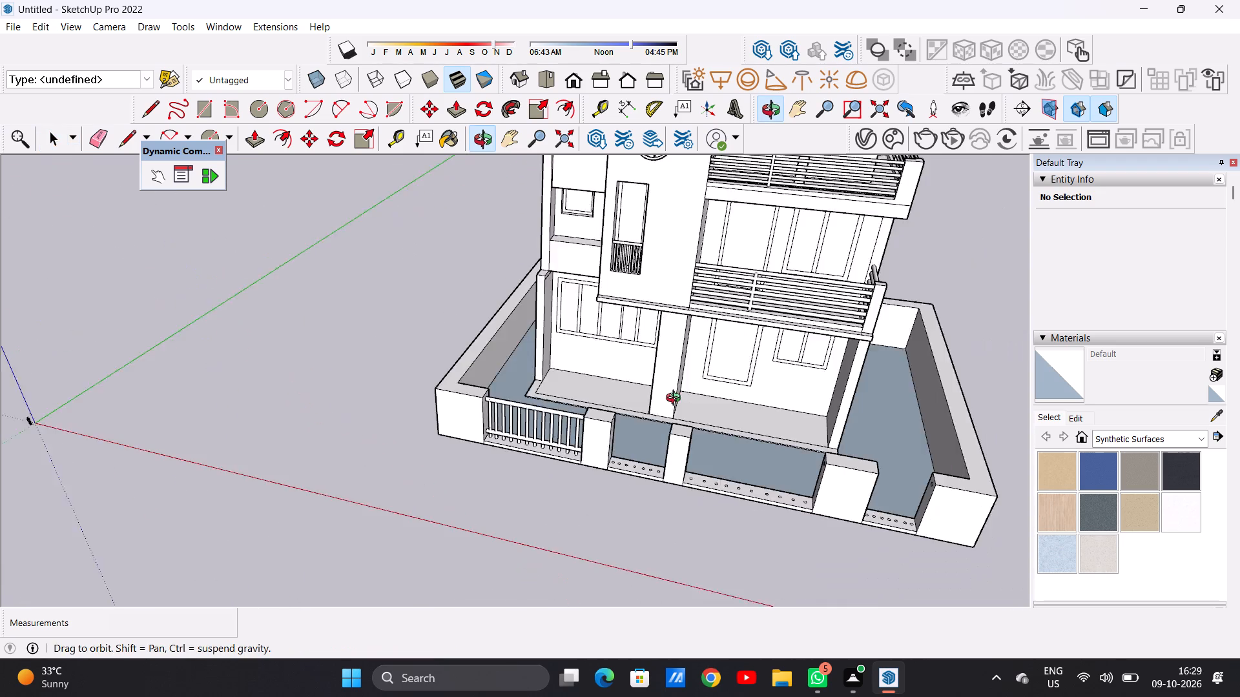
{"action": "middle_click_drag", "start_coordinate": [676, 399], "coordinate": [703, 382]}
{"action": "middle_click_drag", "start_coordinate": [366, 602], "coordinate": [552, 450]}
{"action": "scroll", "coordinate": [608, 394], "scroll_direction": "up", "scroll_amount": 7}
{"action": "scroll", "coordinate": [564, 470], "scroll_direction": "up", "scroll_amount": 4}
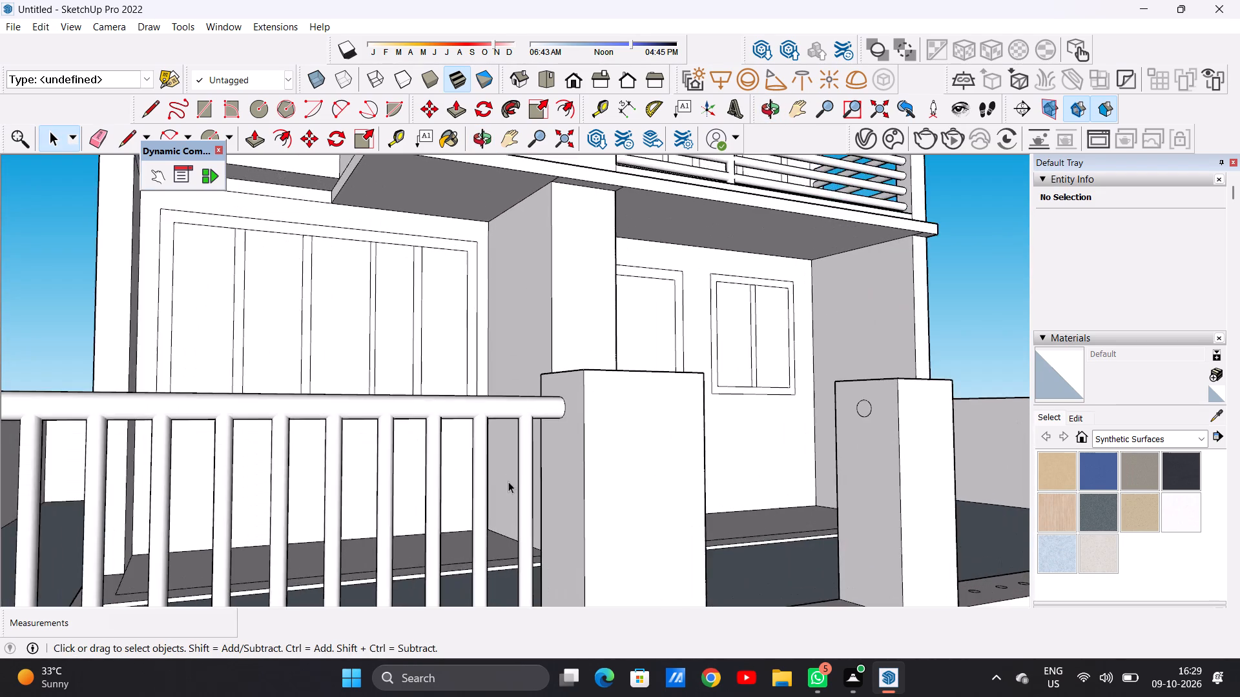
{"action": "scroll", "coordinate": [533, 467], "scroll_direction": "up", "scroll_amount": 3}
{"action": "middle_click_drag", "start_coordinate": [542, 443], "coordinate": [596, 481]}
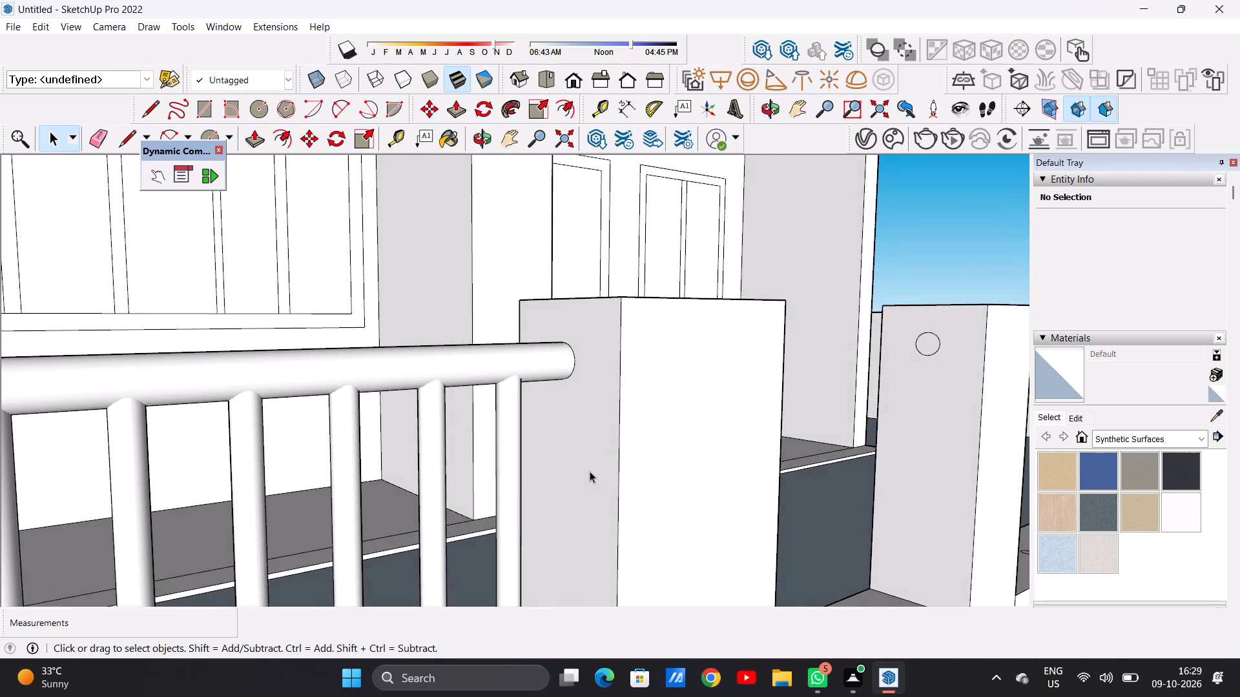
{"action": "scroll", "coordinate": [580, 454], "scroll_direction": "up", "scroll_amount": 1}
{"action": "key", "text": "c"}
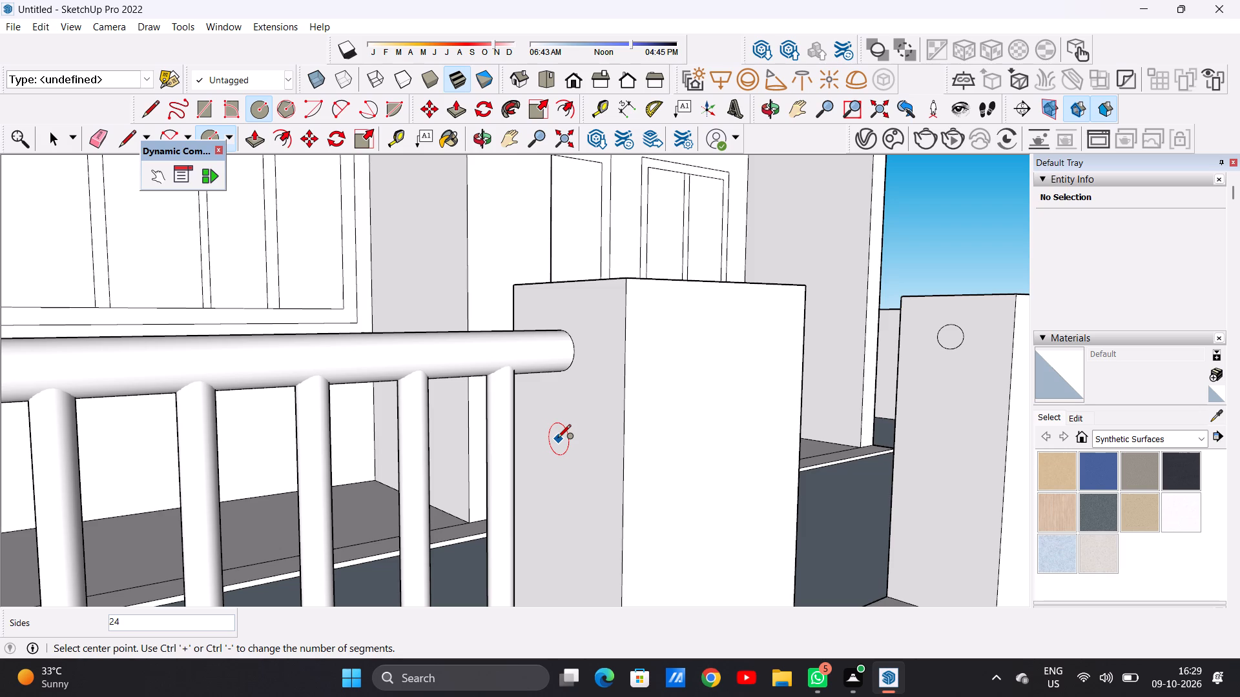
{"action": "left_click", "coordinate": [557, 439]}
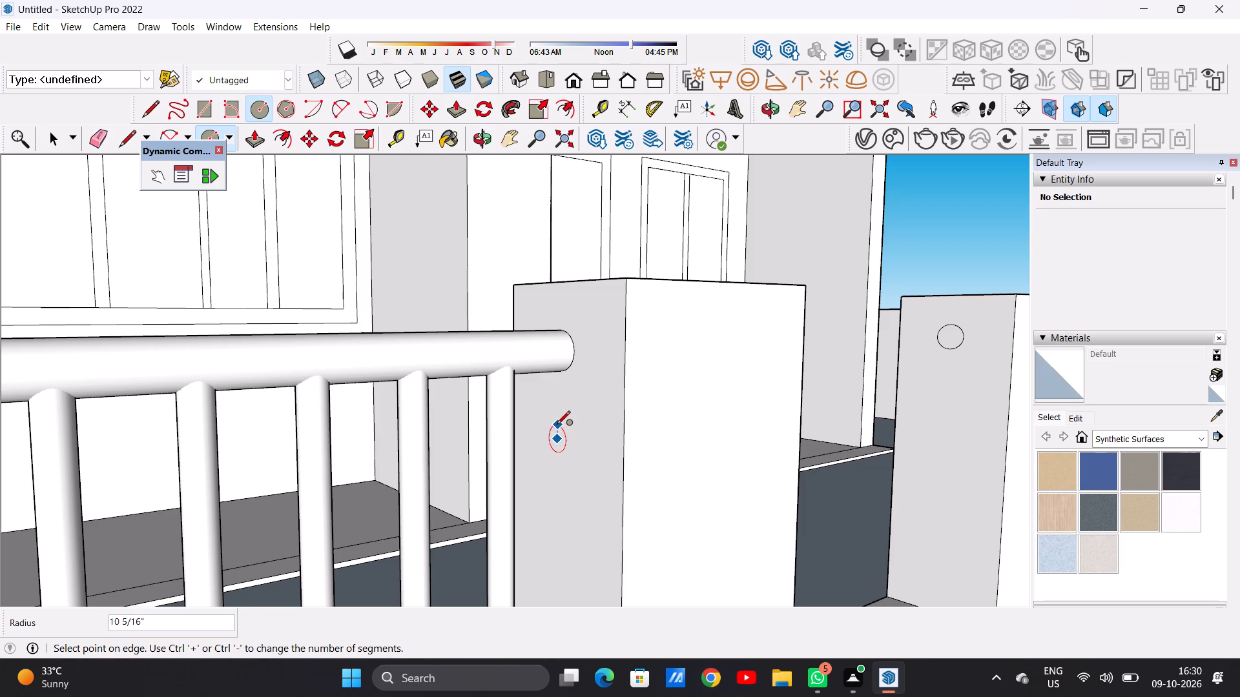
{"action": "left_click", "coordinate": [557, 425]}
{"action": "key", "text": "space"}
Push/Pull the new circle about 64' 6" across the first bay to the opposite corner wall, forming a second horizontal rail beneath the top one.
{"action": "key", "text": "p"}
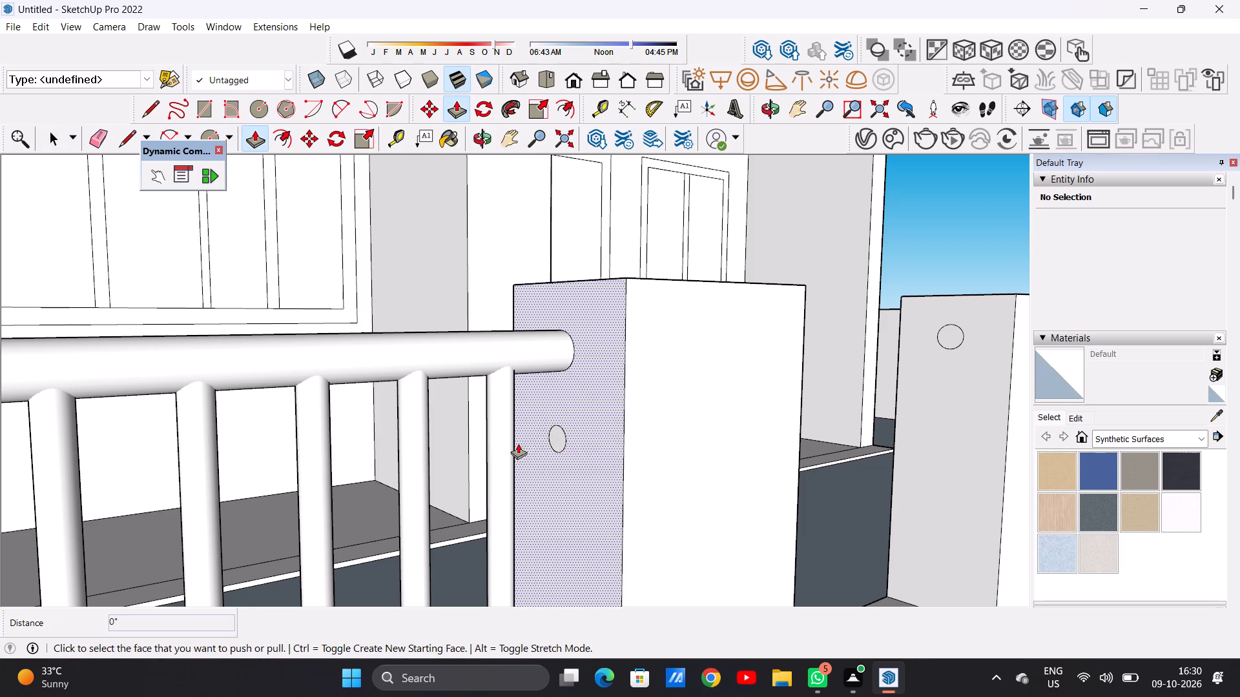
{"action": "left_click", "coordinate": [558, 430]}
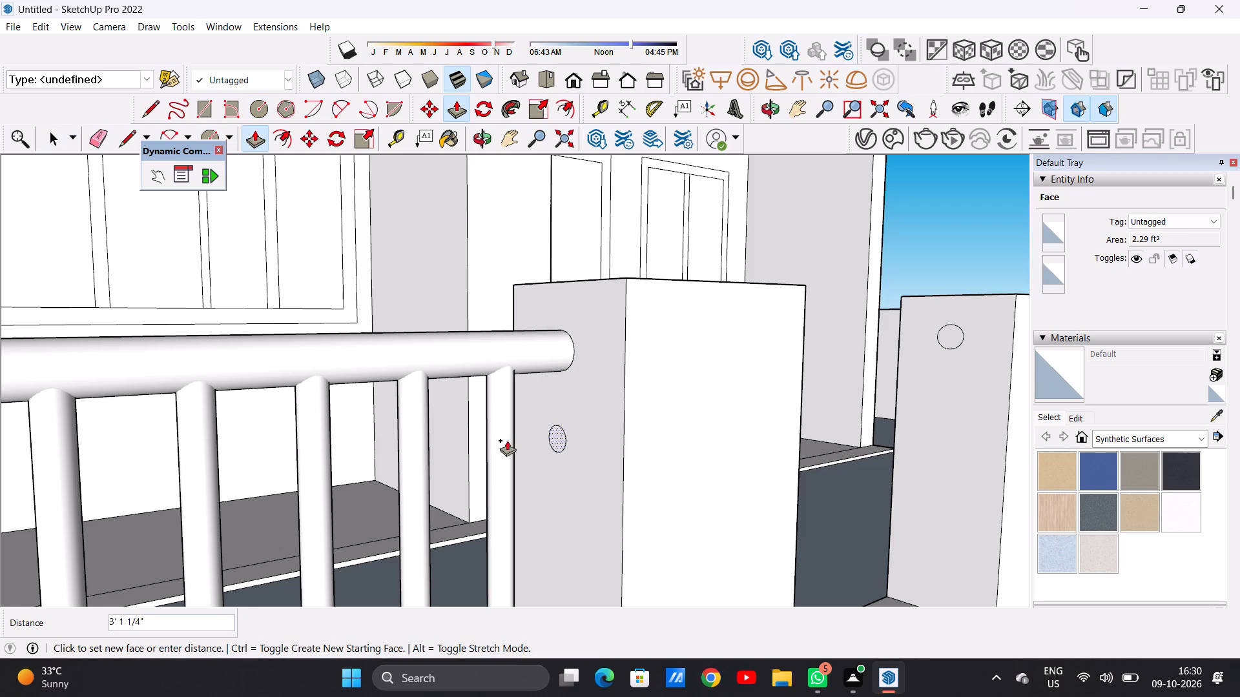
{"action": "scroll", "coordinate": [403, 465], "scroll_direction": "down", "scroll_amount": 14}
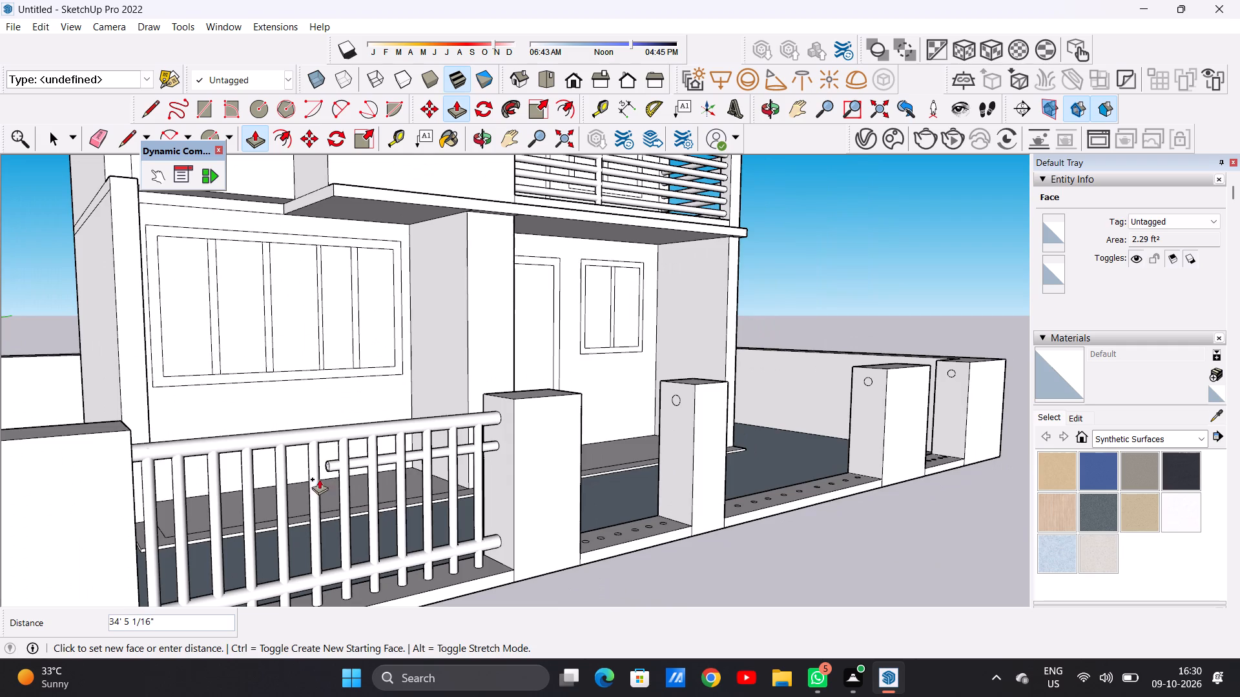
{"action": "middle_click_drag", "start_coordinate": [319, 479], "coordinate": [221, 472]}
{"action": "scroll", "coordinate": [110, 450], "scroll_direction": "up", "scroll_amount": 5}
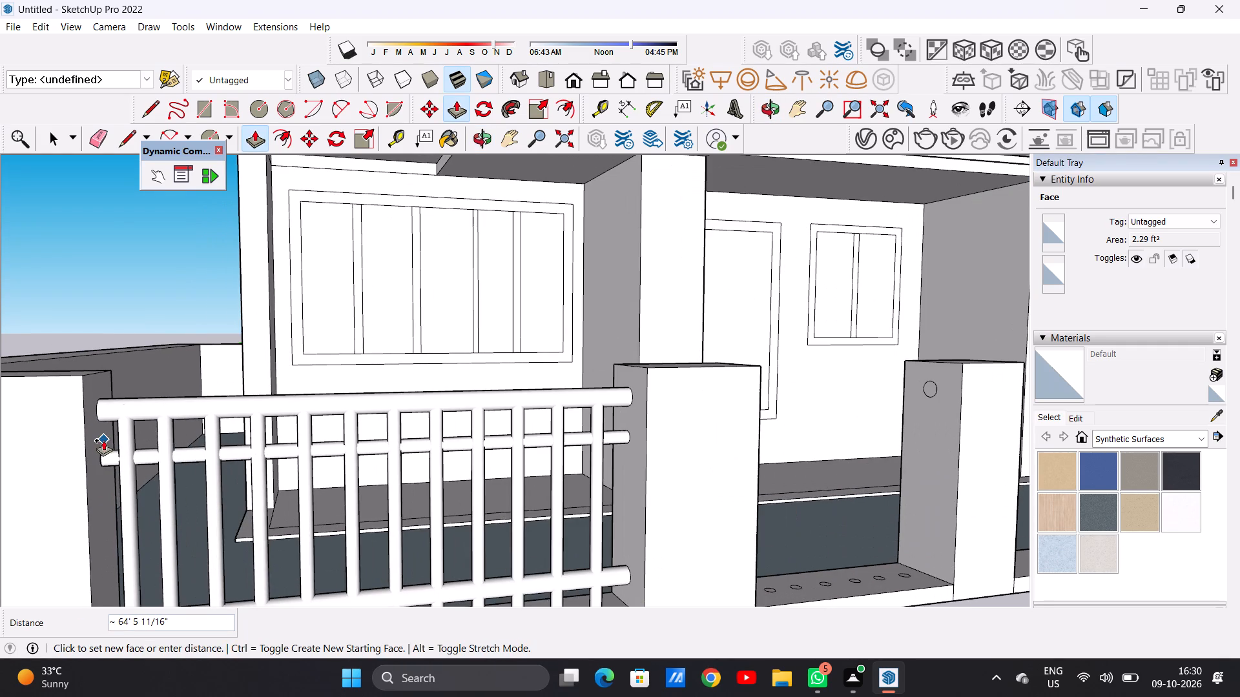
{"action": "left_click", "coordinate": [98, 438]}
{"action": "key", "text": "space"}
Examine the first bay's railing and the remaining open bays of the front boundary wall.
{"action": "scroll", "coordinate": [294, 535], "scroll_direction": "down", "scroll_amount": 7}
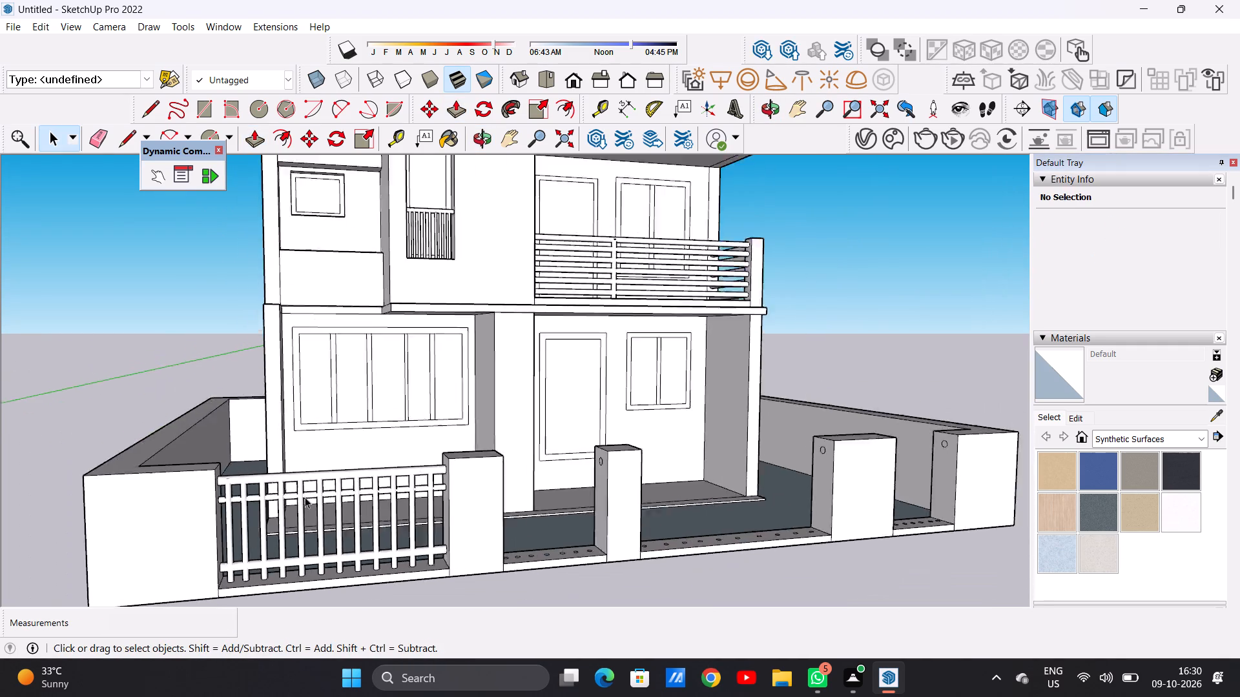
{"action": "scroll", "coordinate": [305, 497], "scroll_direction": "down", "scroll_amount": 6}
{"action": "middle_click_drag", "start_coordinate": [320, 526], "coordinate": [302, 509]}
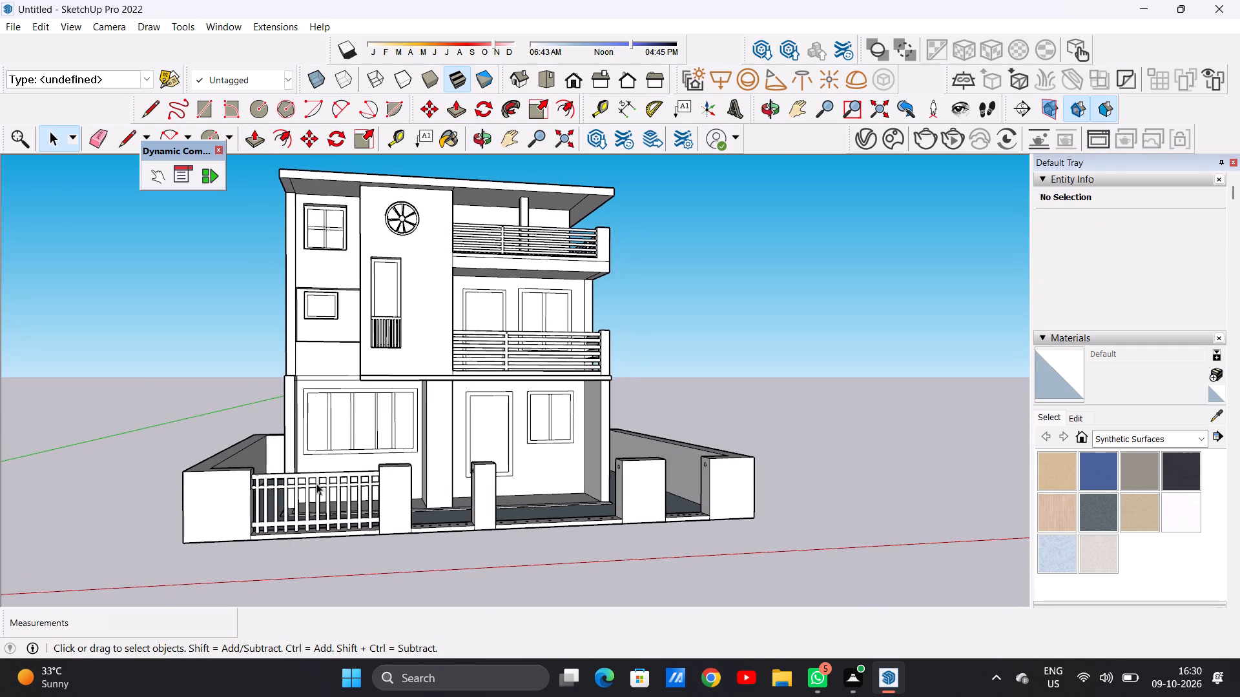
{"action": "scroll", "coordinate": [316, 483], "scroll_direction": "up", "scroll_amount": 9}
{"action": "scroll", "coordinate": [314, 527], "scroll_direction": "down", "scroll_amount": 12}
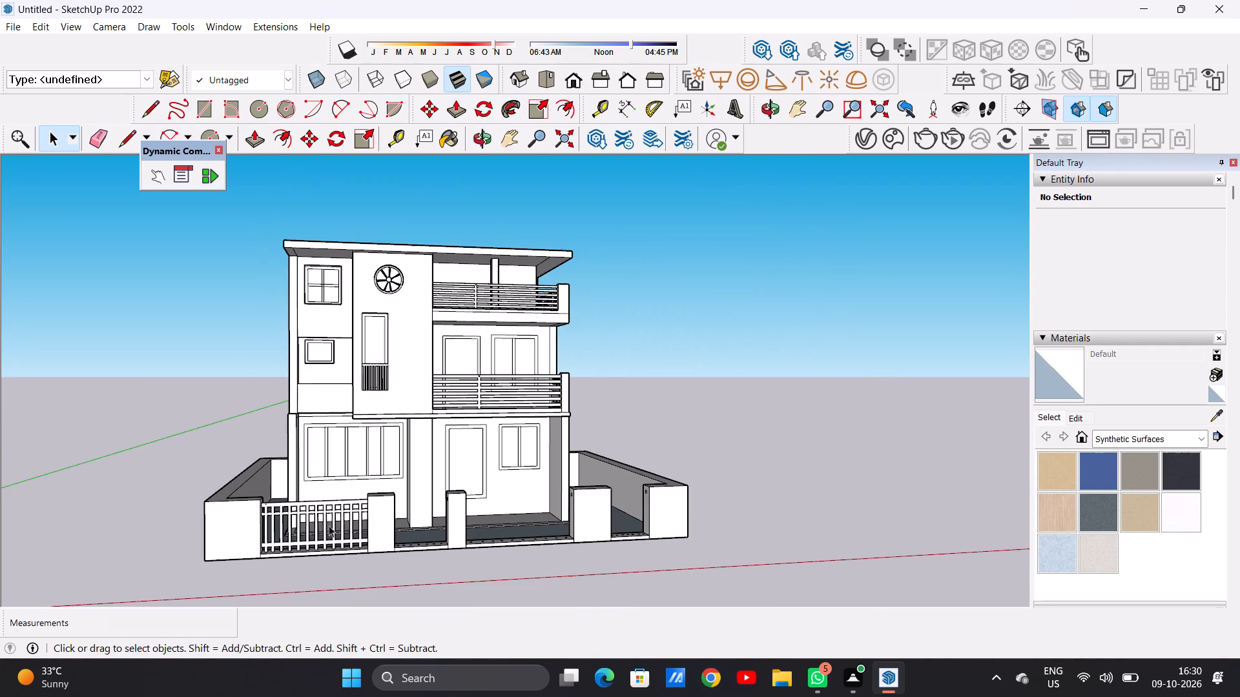
{"action": "scroll", "coordinate": [343, 520], "scroll_direction": "down", "scroll_amount": 1}
{"action": "scroll", "coordinate": [342, 520], "scroll_direction": "up", "scroll_amount": 4}
{"action": "scroll", "coordinate": [283, 556], "scroll_direction": "down", "scroll_amount": 2}
{"action": "scroll", "coordinate": [311, 551], "scroll_direction": "up", "scroll_amount": 6}
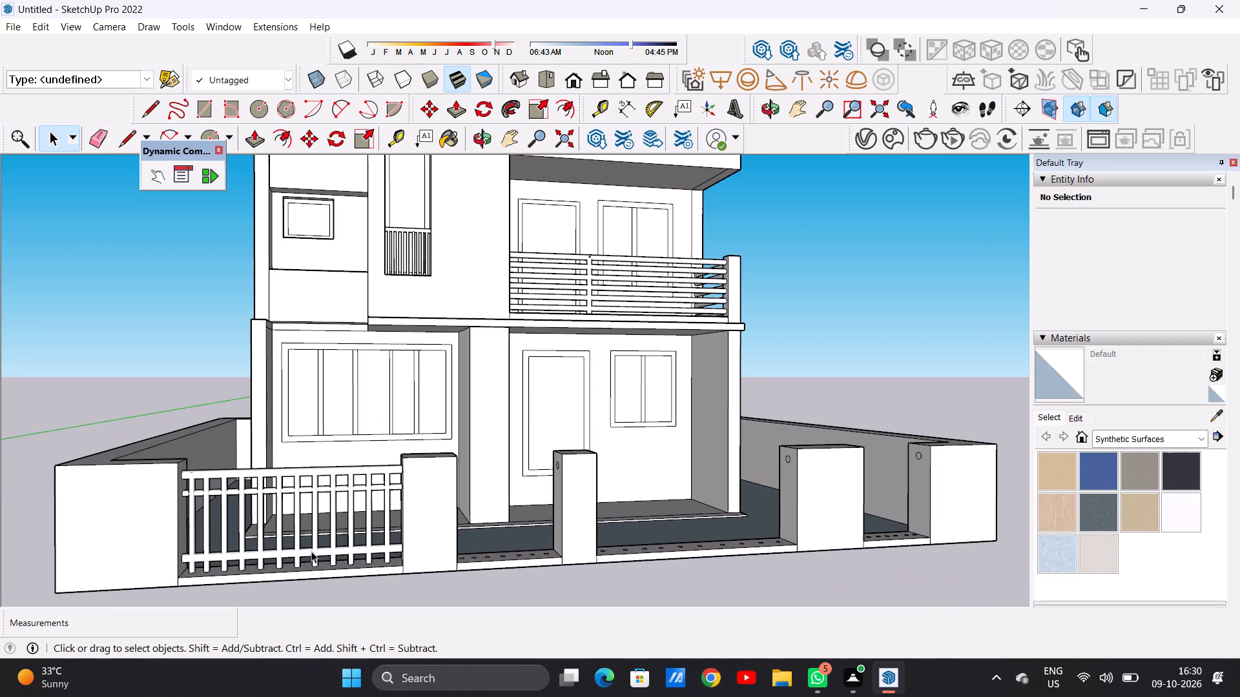
{"action": "scroll", "coordinate": [342, 567], "scroll_direction": "up", "scroll_amount": 5}
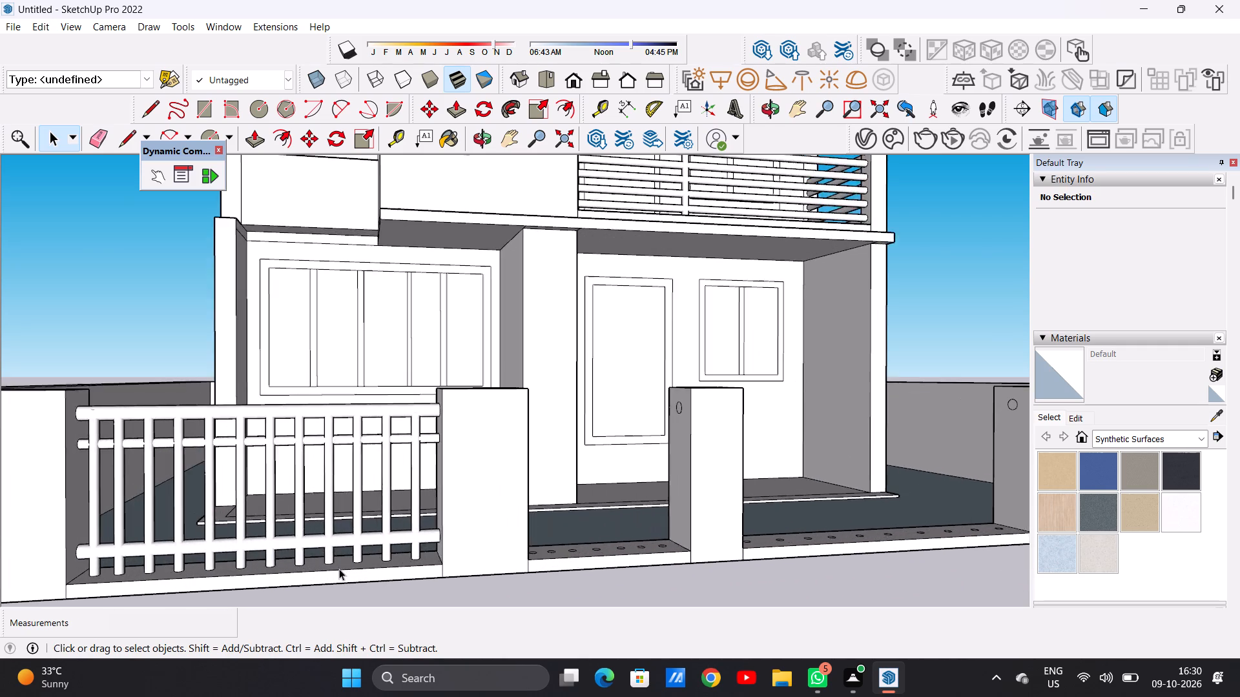
{"action": "scroll", "coordinate": [339, 569], "scroll_direction": "up", "scroll_amount": 8}
{"action": "middle_click_drag", "start_coordinate": [328, 569], "coordinate": [183, 569]}
{"action": "scroll", "coordinate": [189, 580], "scroll_direction": "down", "scroll_amount": 2}
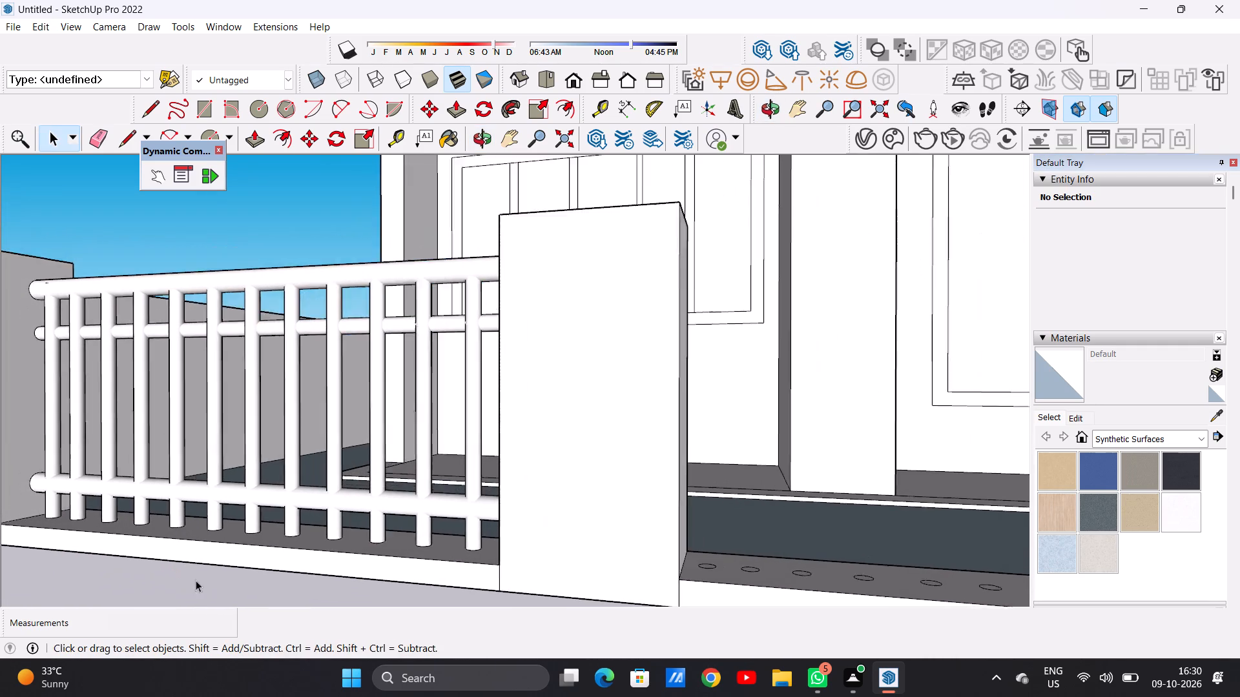
{"action": "scroll", "coordinate": [196, 580], "scroll_direction": "down", "scroll_amount": 20}
{"action": "scroll", "coordinate": [196, 580], "scroll_direction": "down", "scroll_amount": 3}
{"action": "middle_click_drag", "start_coordinate": [307, 563], "coordinate": [355, 557]}
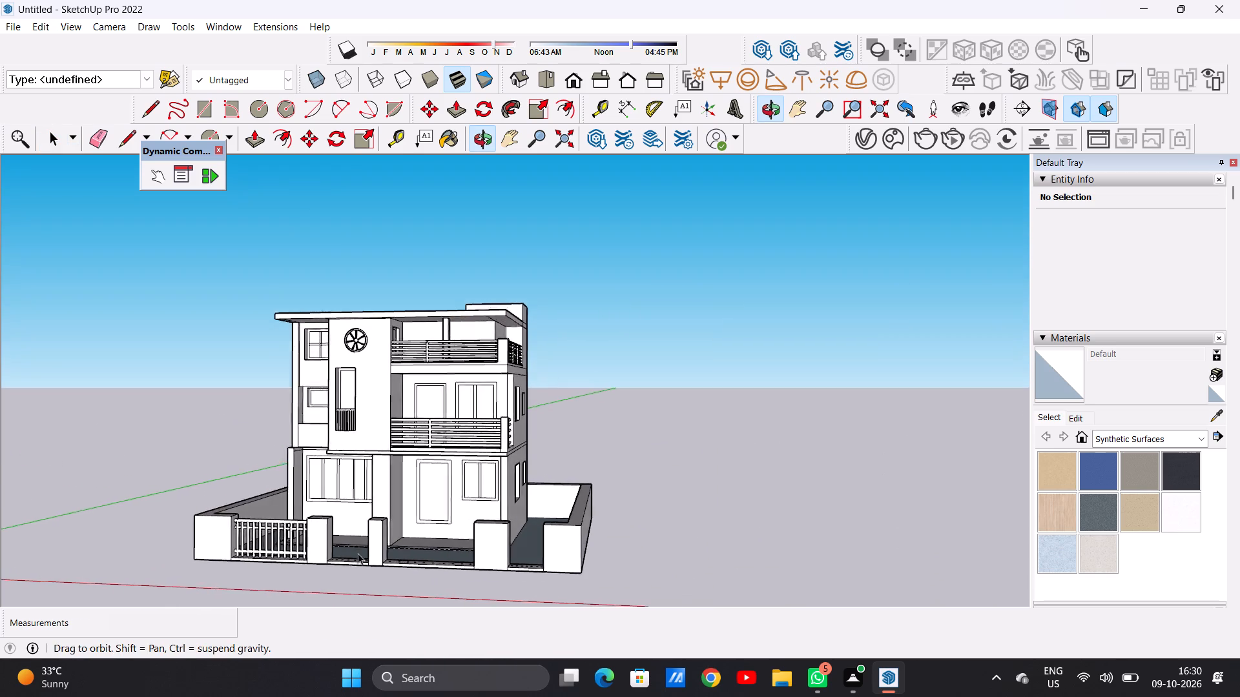
{"action": "scroll", "coordinate": [378, 538], "scroll_direction": "up", "scroll_amount": 8}
{"action": "middle_click_drag", "start_coordinate": [333, 554], "coordinate": [340, 658]}
{"action": "scroll", "coordinate": [340, 658], "scroll_direction": "up", "scroll_amount": 1}
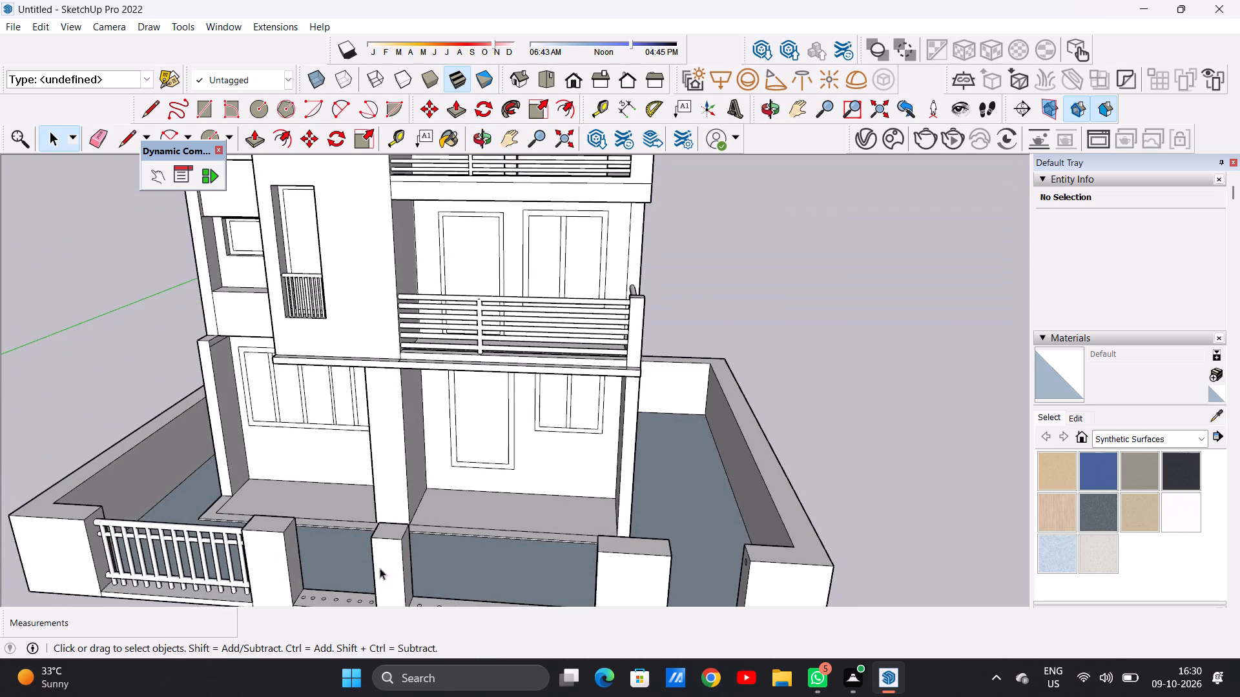
{"action": "scroll", "coordinate": [391, 542], "scroll_direction": "down", "scroll_amount": 10}
{"action": "scroll", "coordinate": [369, 576], "scroll_direction": "up", "scroll_amount": 15}
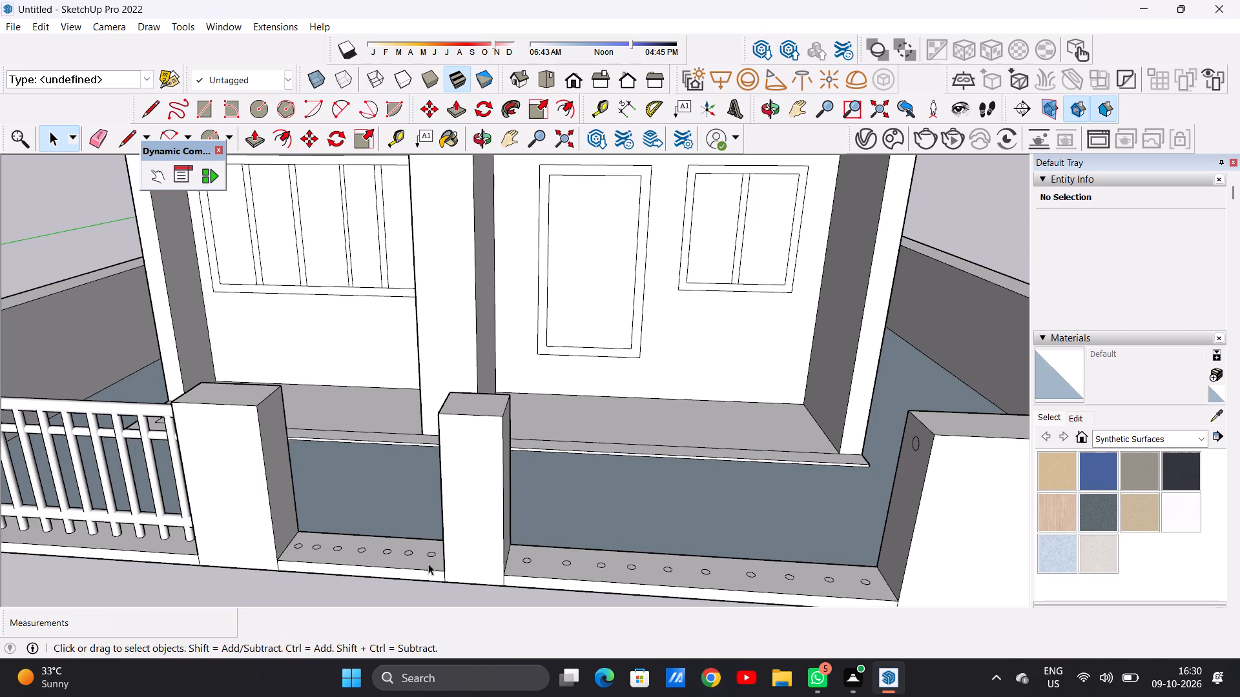
Delete the circle and its face from the side of the narrow pillar bounding the second bay.
{"action": "middle_click_drag", "start_coordinate": [371, 485], "coordinate": [453, 427]}
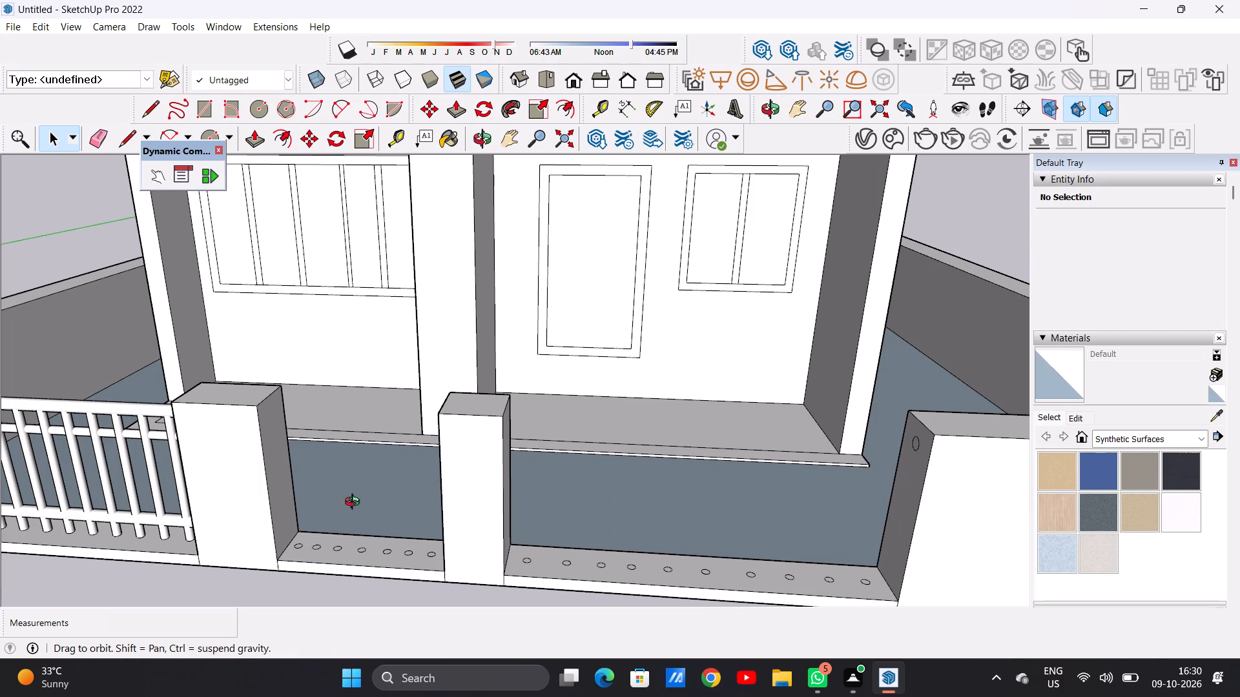
{"action": "middle_click_drag", "start_coordinate": [331, 525], "coordinate": [427, 470]}
{"action": "scroll", "coordinate": [363, 492], "scroll_direction": "down", "scroll_amount": 11}
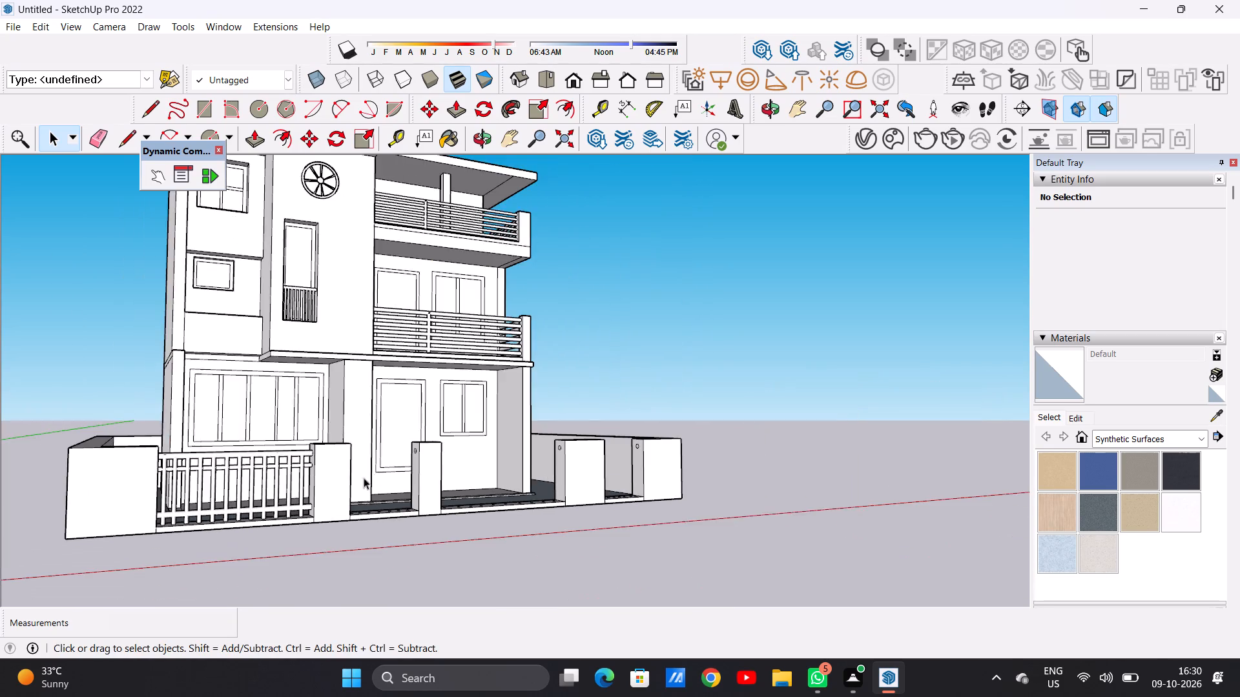
{"action": "scroll", "coordinate": [386, 468], "scroll_direction": "up", "scroll_amount": 1}
{"action": "scroll", "coordinate": [390, 469], "scroll_direction": "down", "scroll_amount": 1}
{"action": "scroll", "coordinate": [396, 469], "scroll_direction": "up", "scroll_amount": 13}
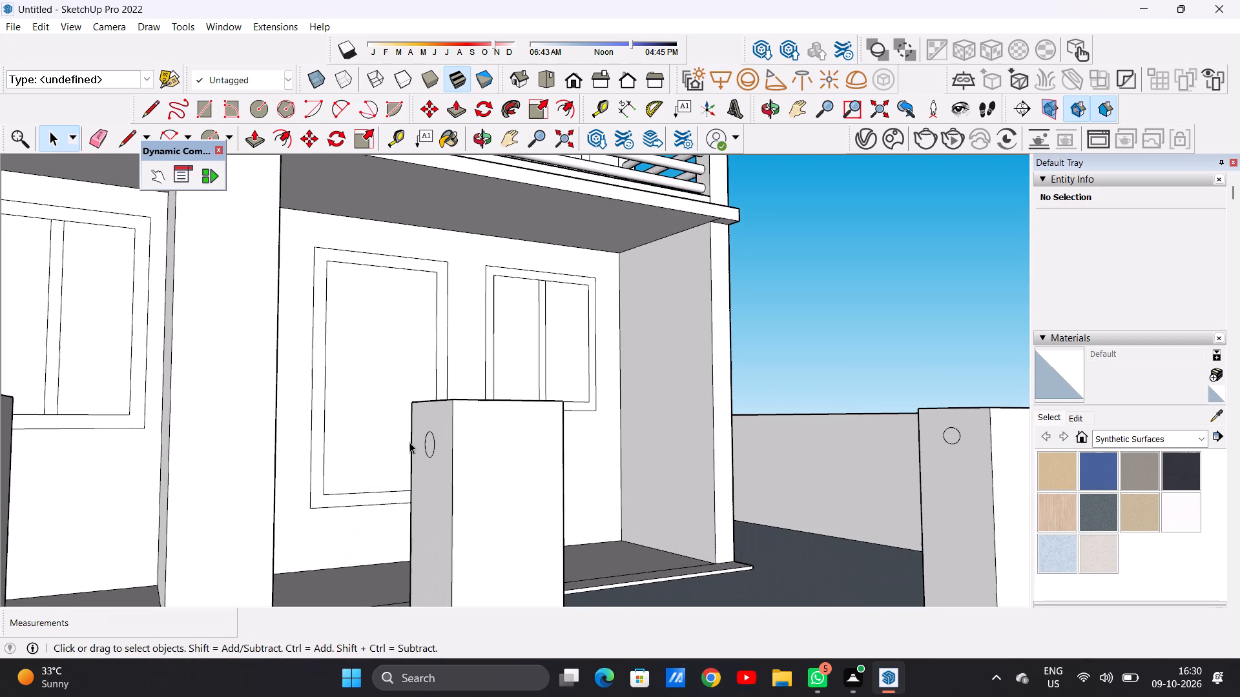
{"action": "scroll", "coordinate": [429, 432], "scroll_direction": "up", "scroll_amount": 2}
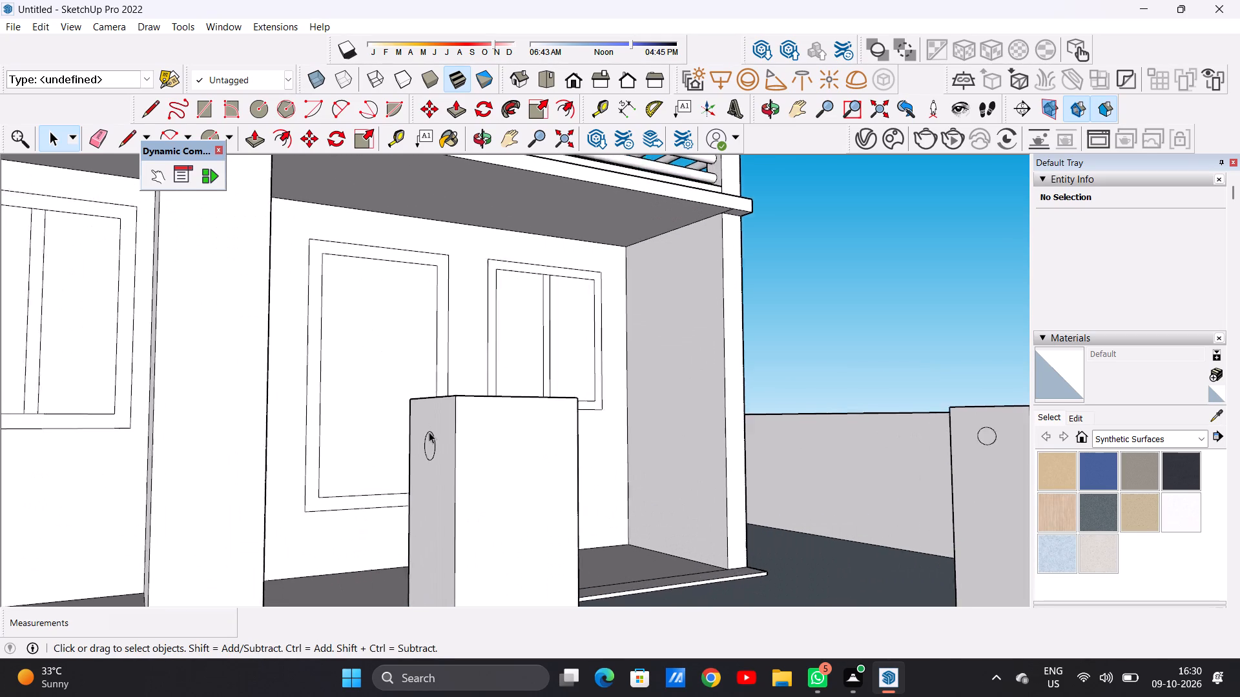
{"action": "scroll", "coordinate": [429, 432], "scroll_direction": "up", "scroll_amount": 3}
{"action": "middle_click_drag", "start_coordinate": [423, 461], "coordinate": [449, 471]}
{"action": "middle_click", "coordinate": [460, 473]}
{"action": "middle_click_drag", "start_coordinate": [431, 454], "coordinate": [470, 481]}
{"action": "scroll", "coordinate": [434, 450], "scroll_direction": "up", "scroll_amount": 3}
{"action": "double_click", "coordinate": [434, 449]}
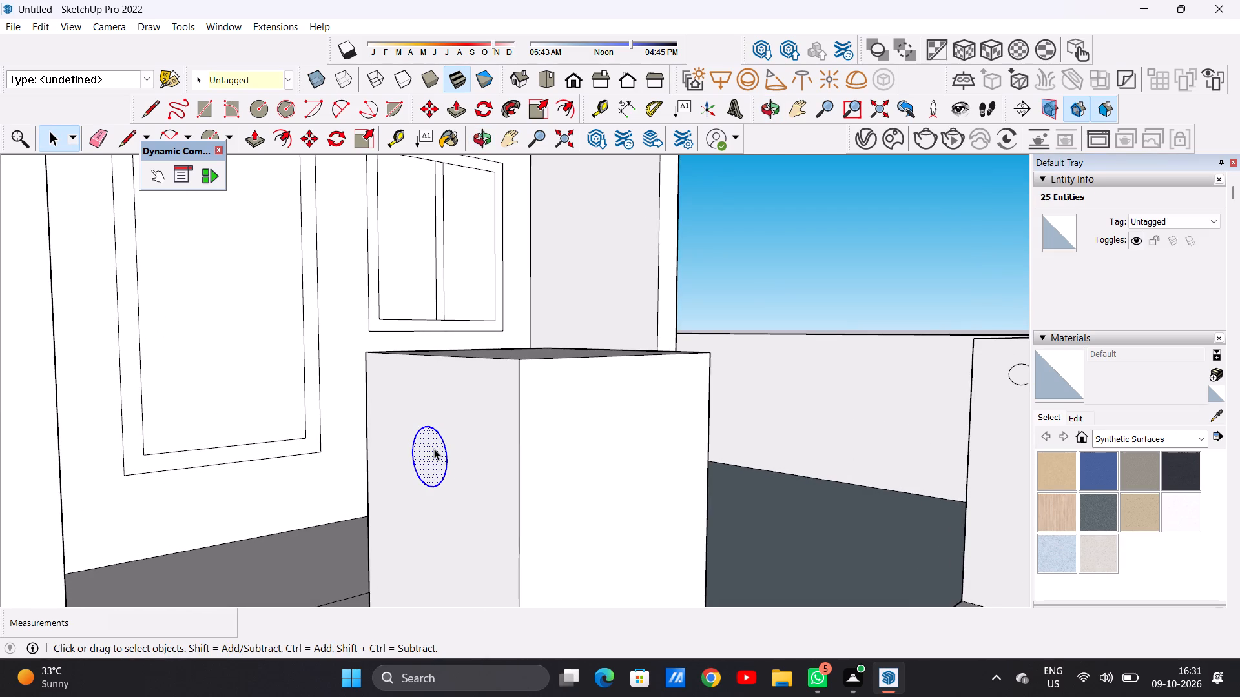
{"action": "key", "text": "Delete"}
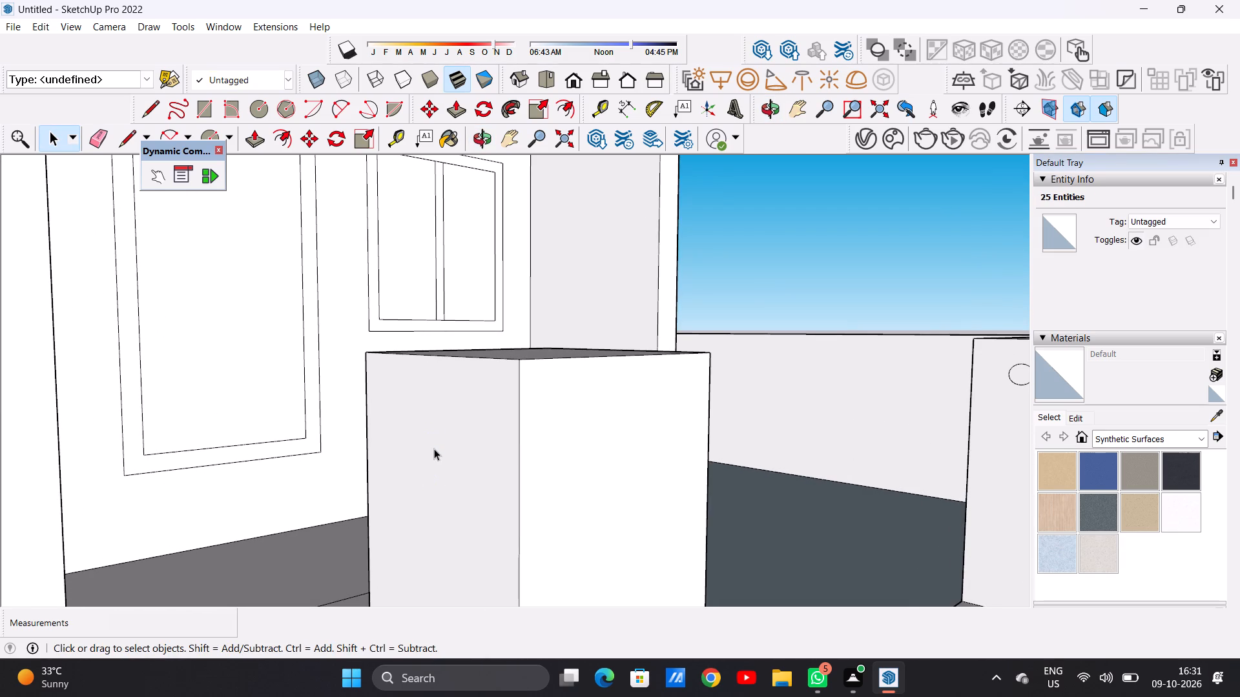
Draw a rectangle about 4' by 1' 2" near the top of the narrow pillar's side face.
{"action": "key", "text": "r"}
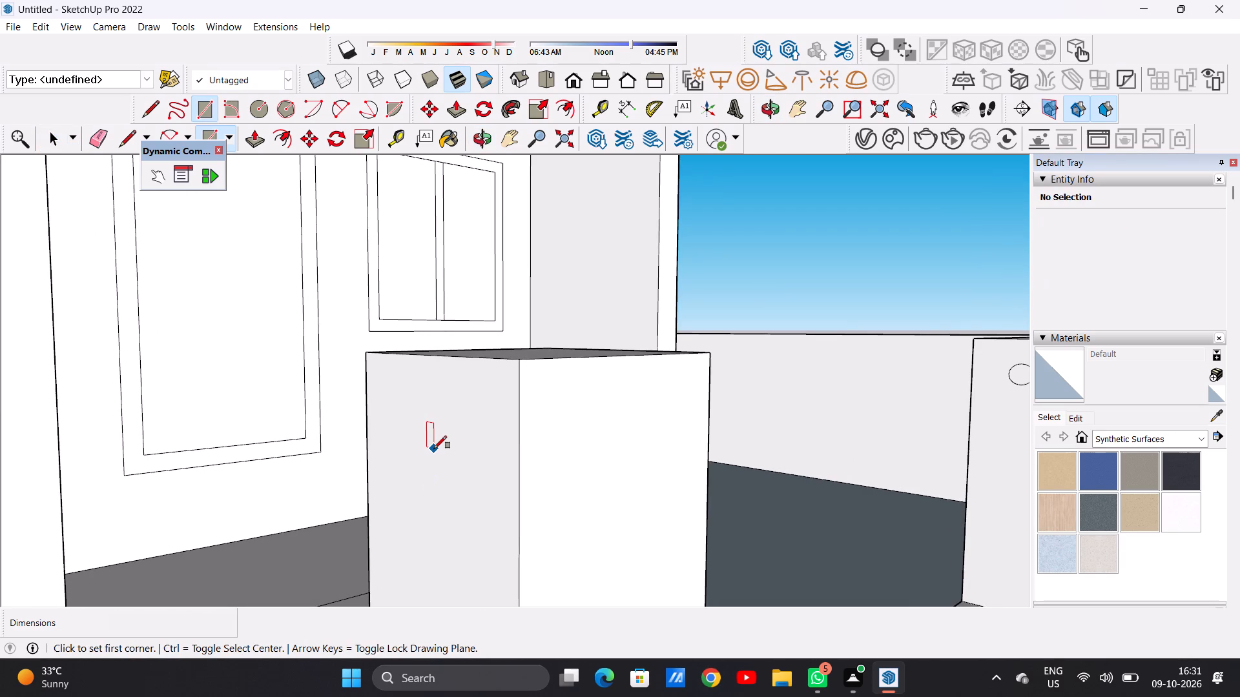
{"action": "left_click", "coordinate": [402, 406]}
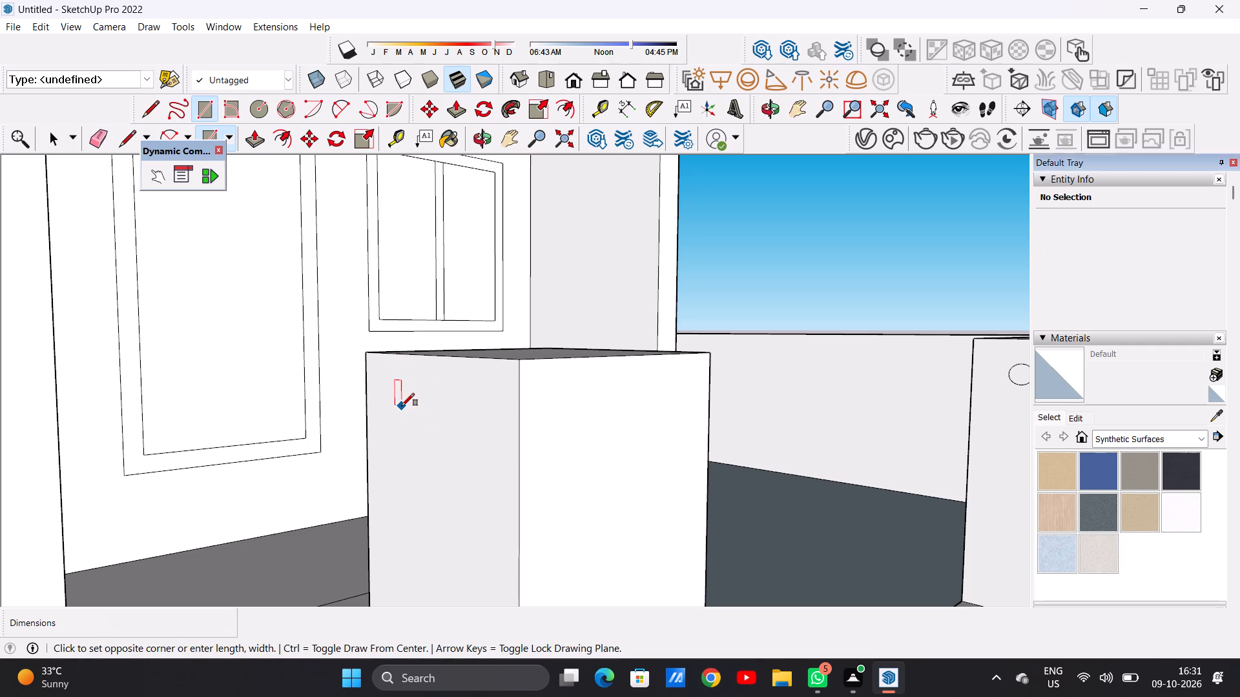
{"action": "left_click", "coordinate": [457, 444]}
{"action": "key", "text": "space"}
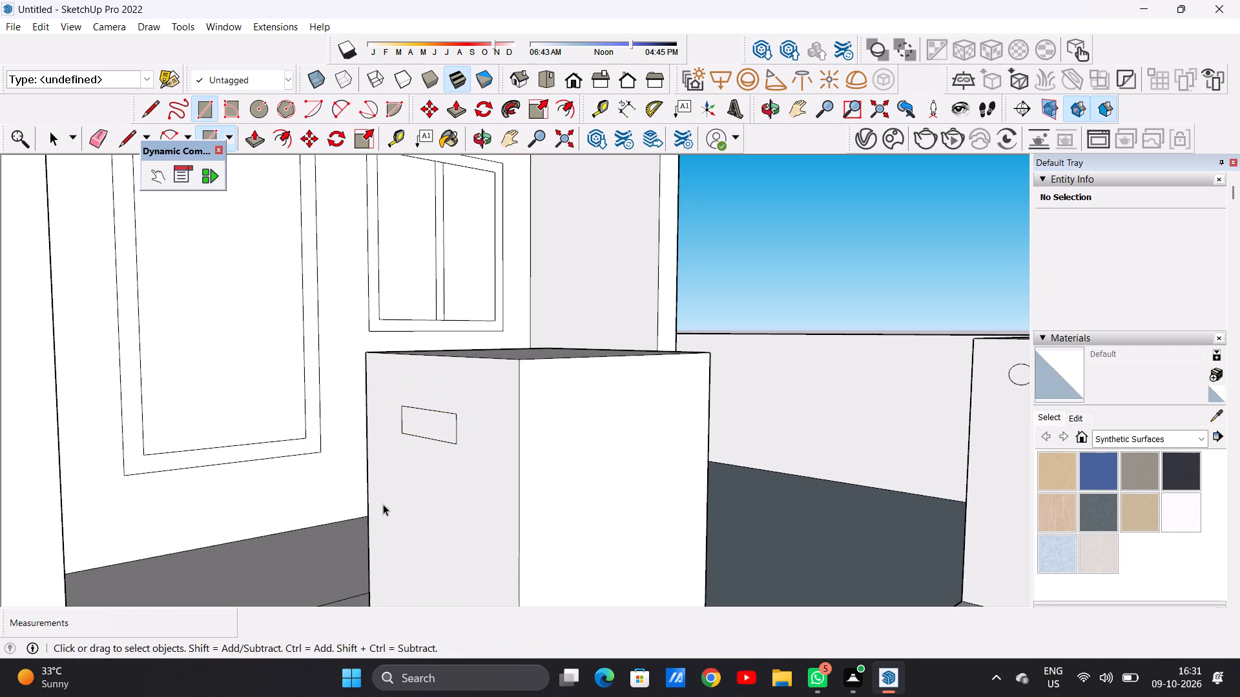
Push/Pull the rectangle about 34' across the second bay to the wide pillar, forming a flat top rail.
{"action": "scroll", "coordinate": [418, 483], "scroll_direction": "down", "scroll_amount": 7}
{"action": "middle_click_drag", "start_coordinate": [386, 488], "coordinate": [395, 485]}
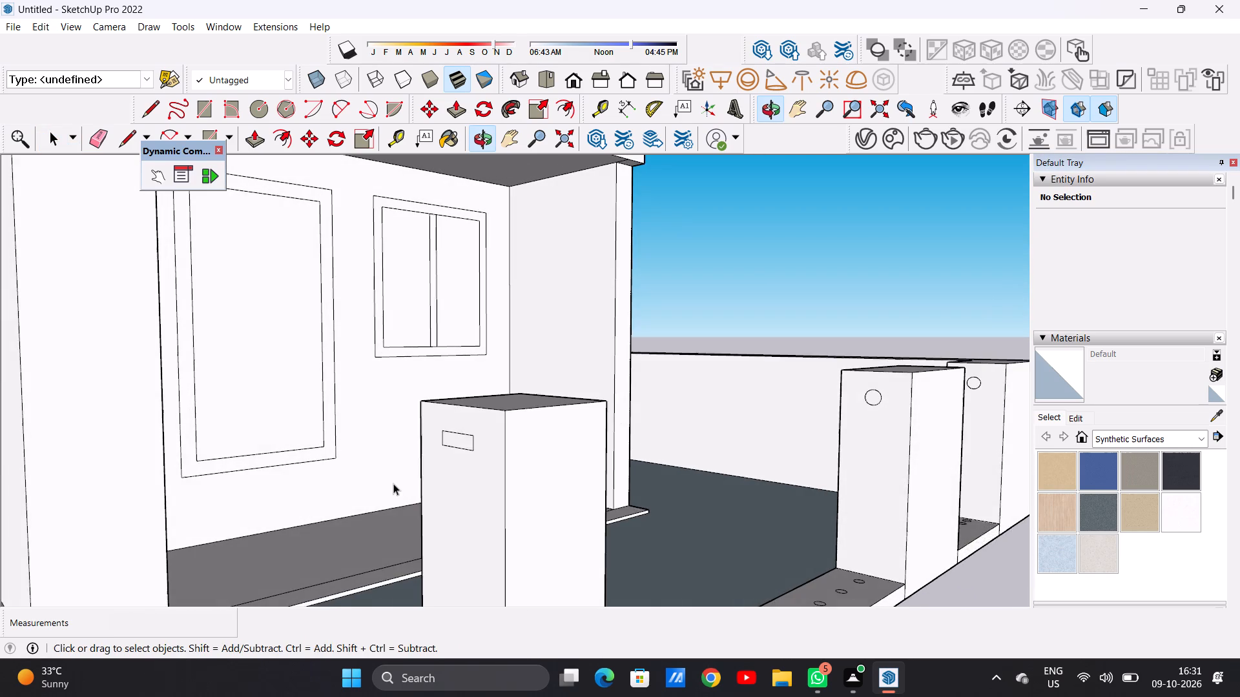
{"action": "scroll", "coordinate": [402, 471], "scroll_direction": "down", "scroll_amount": 4}
{"action": "scroll", "coordinate": [435, 454], "scroll_direction": "up", "scroll_amount": 6}
{"action": "key", "text": "p"}
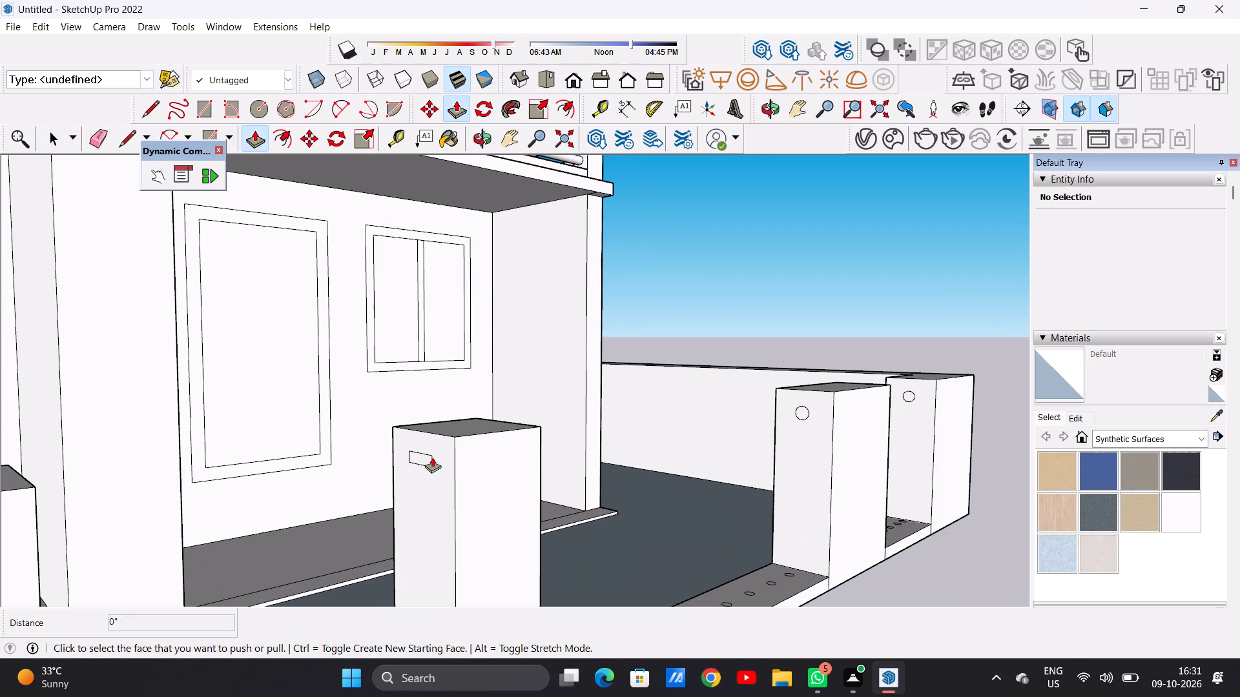
{"action": "scroll", "coordinate": [387, 441], "scroll_direction": "up", "scroll_amount": 5}
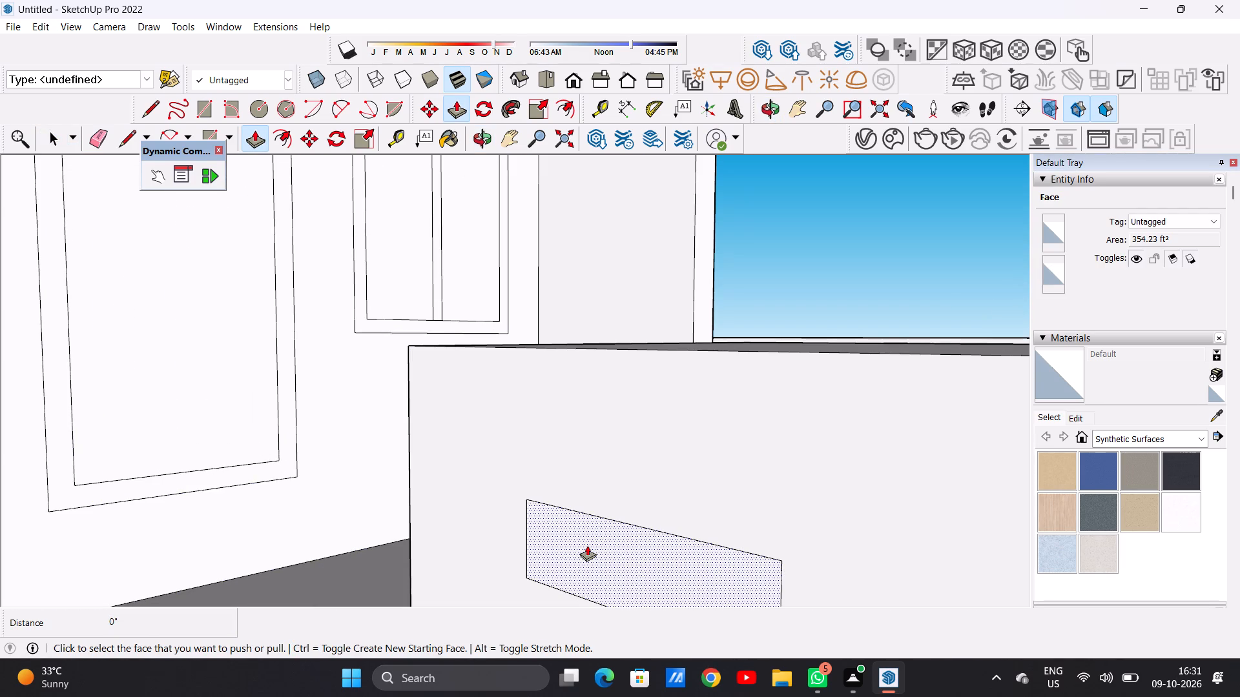
{"action": "left_click", "coordinate": [587, 545]}
{"action": "scroll", "coordinate": [444, 555], "scroll_direction": "down", "scroll_amount": 3}
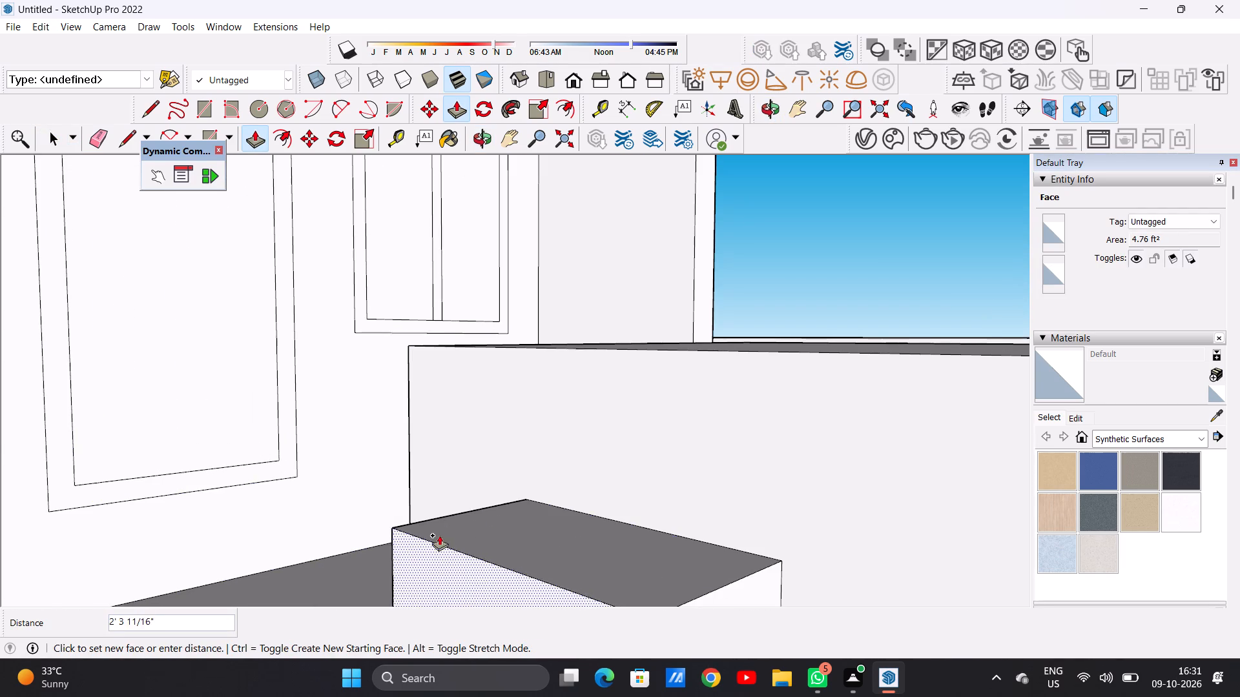
{"action": "scroll", "coordinate": [439, 535], "scroll_direction": "down", "scroll_amount": 20}
{"action": "scroll", "coordinate": [439, 535], "scroll_direction": "down", "scroll_amount": 2}
{"action": "middle_click_drag", "start_coordinate": [340, 519], "coordinate": [197, 512]}
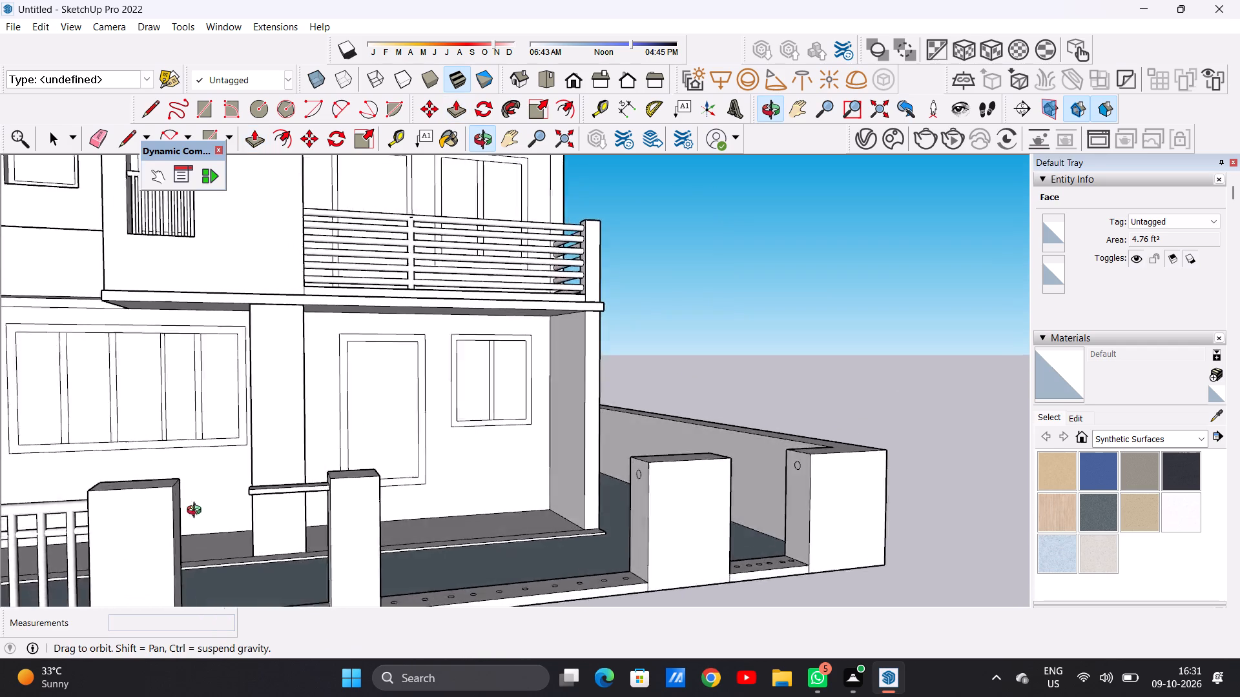
{"action": "middle_click_drag", "start_coordinate": [197, 512], "coordinate": [146, 504]}
{"action": "scroll", "coordinate": [155, 473], "scroll_direction": "up", "scroll_amount": 16}
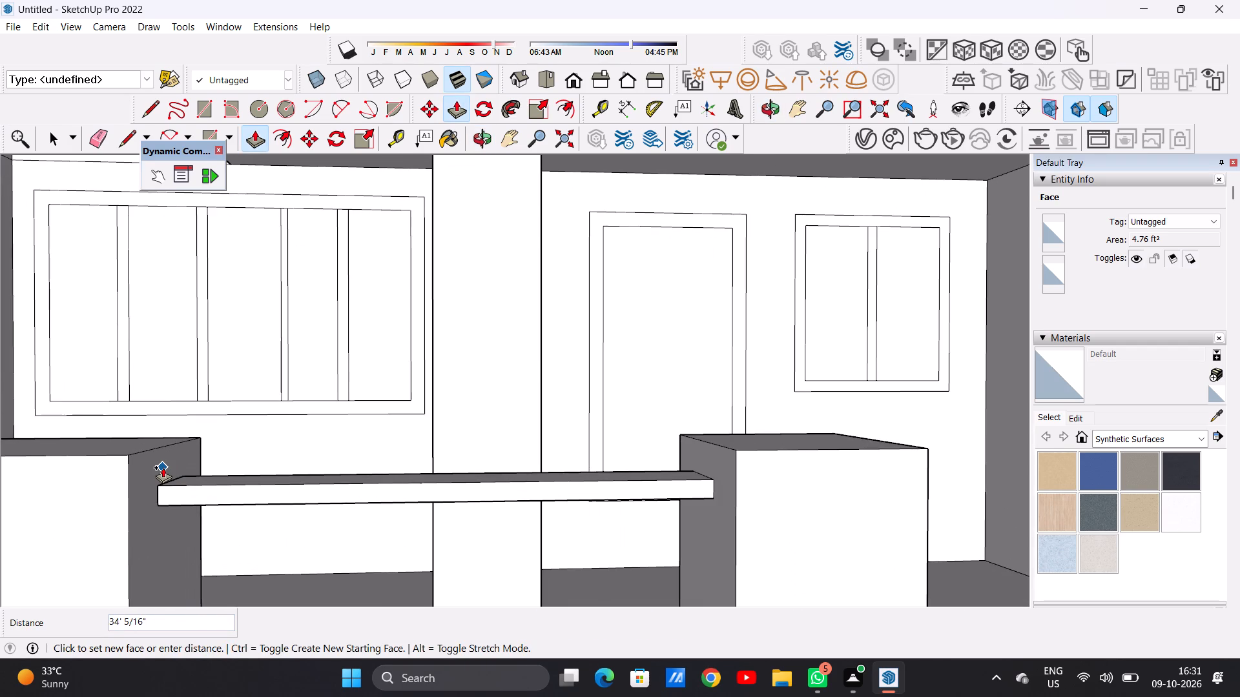
{"action": "left_click", "coordinate": [163, 467]}
{"action": "key", "text": "space"}
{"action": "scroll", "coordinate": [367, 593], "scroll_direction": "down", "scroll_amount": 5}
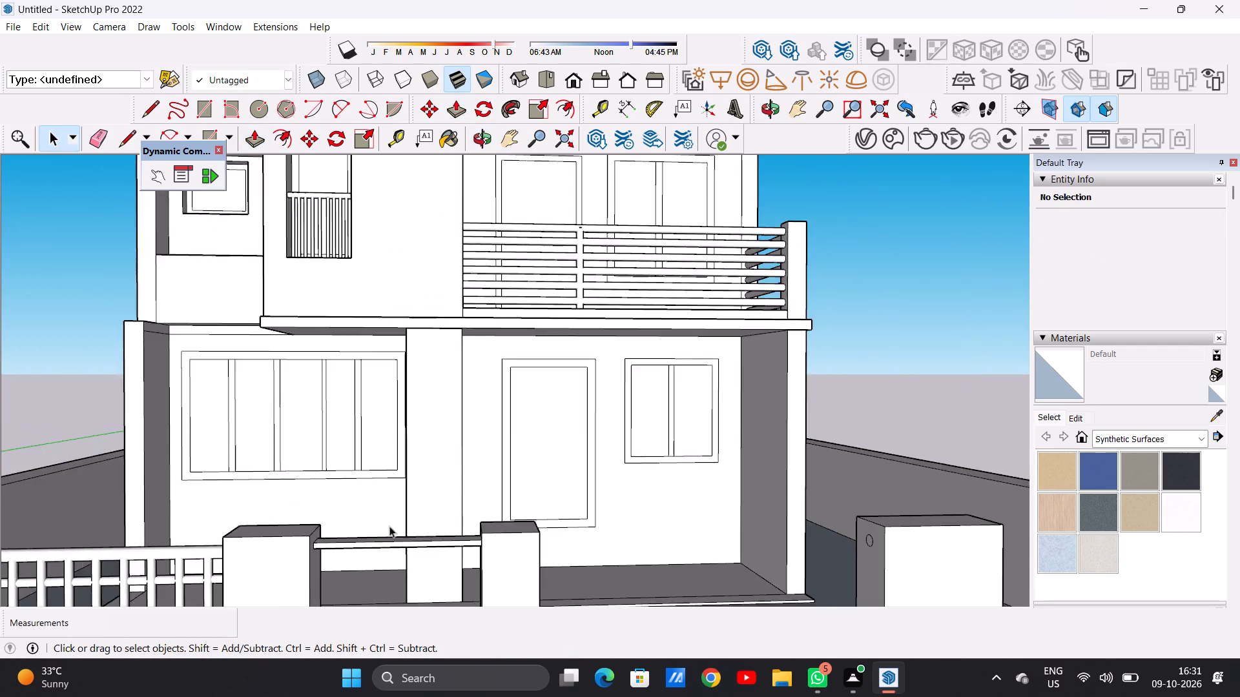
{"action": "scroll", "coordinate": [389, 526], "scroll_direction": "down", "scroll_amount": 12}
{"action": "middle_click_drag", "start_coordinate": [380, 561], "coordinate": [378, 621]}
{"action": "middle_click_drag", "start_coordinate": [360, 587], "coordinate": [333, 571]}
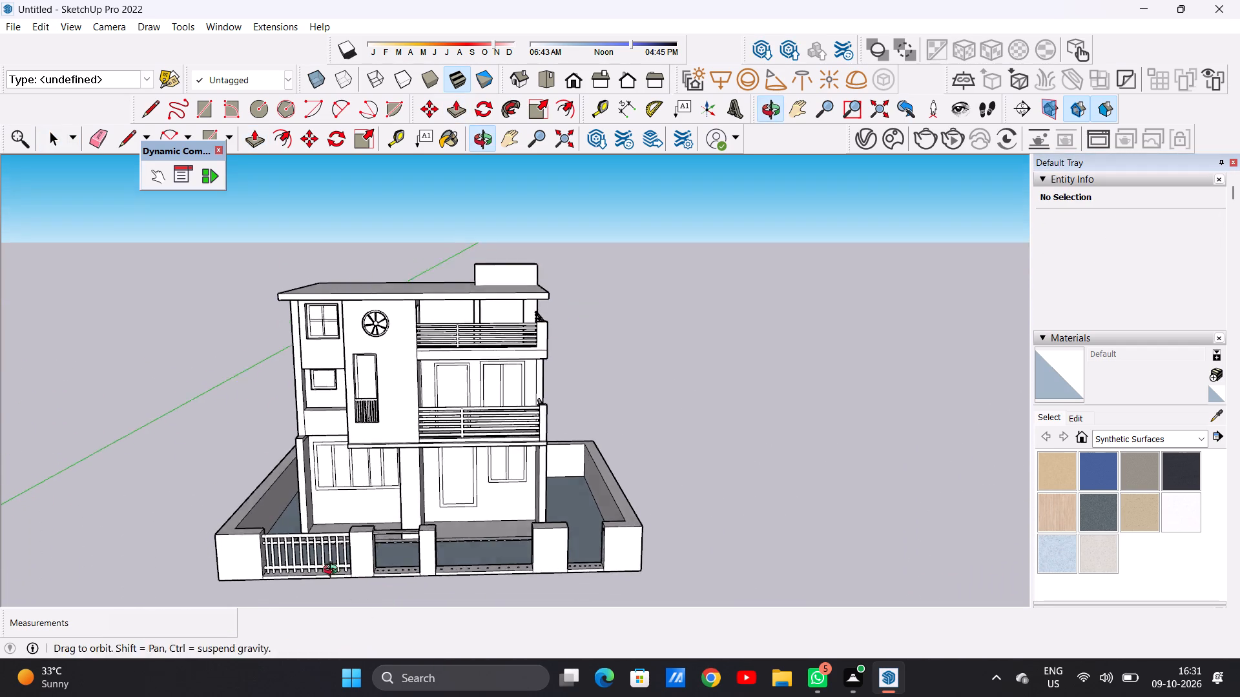
Draw a line about 4' long across the underside of the second bay's top rail, close to its wide-pillar end.
{"action": "middle_click_drag", "start_coordinate": [333, 571], "coordinate": [308, 561]}
{"action": "scroll", "coordinate": [396, 545], "scroll_direction": "up", "scroll_amount": 8}
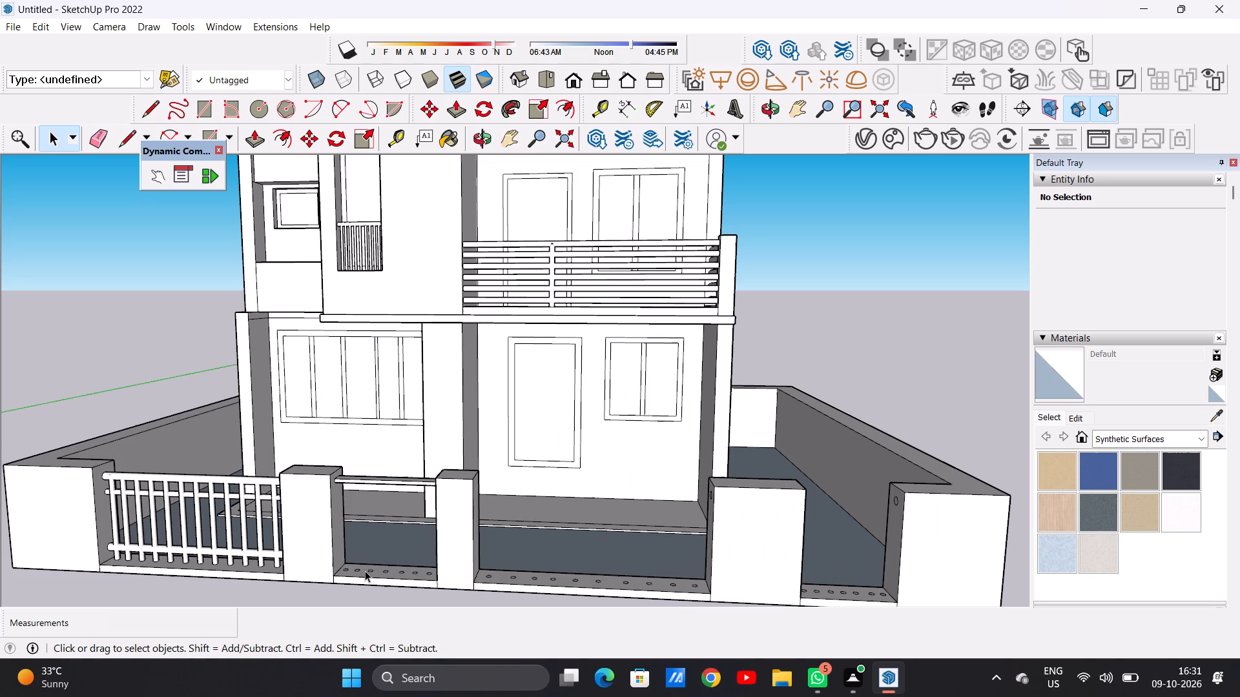
{"action": "scroll", "coordinate": [377, 559], "scroll_direction": "up", "scroll_amount": 2}
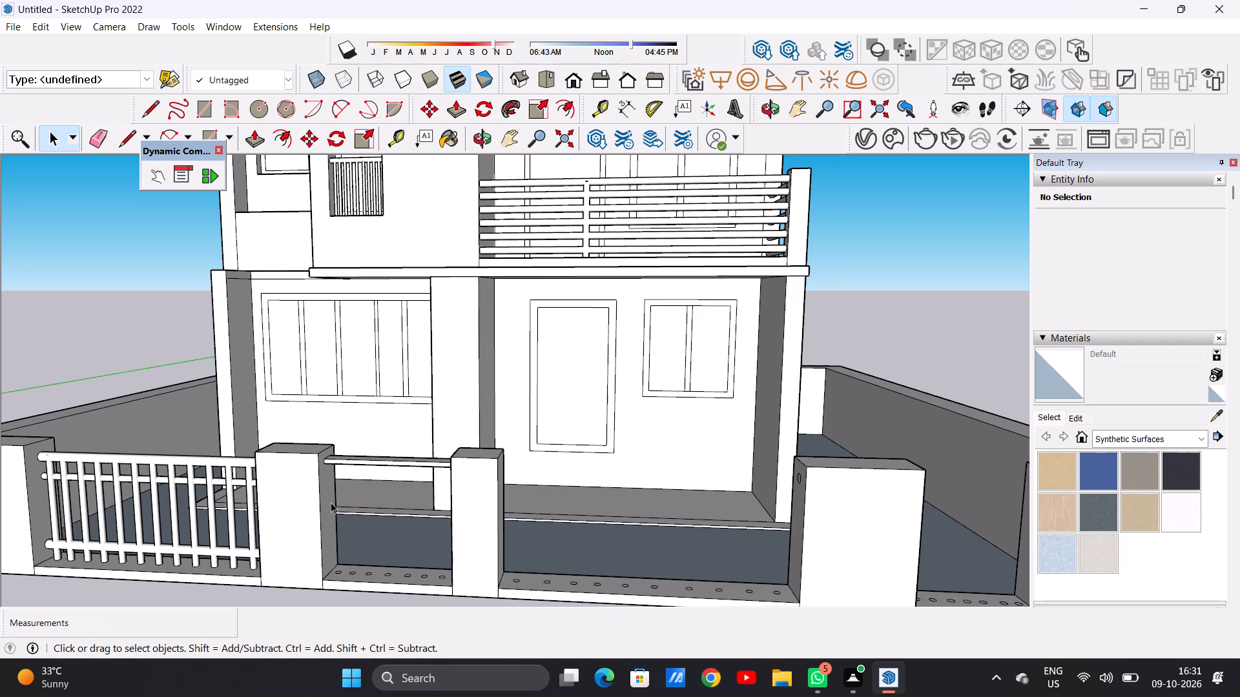
{"action": "middle_click_drag", "start_coordinate": [331, 502], "coordinate": [336, 502]}
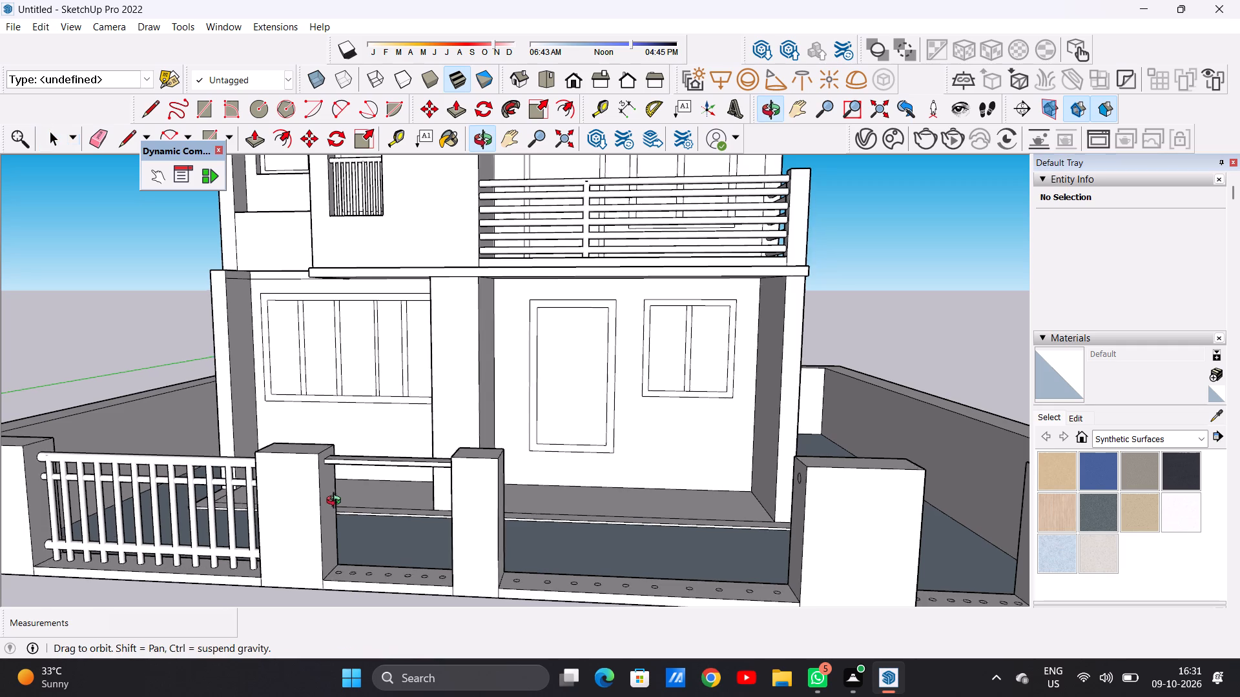
{"action": "middle_click_drag", "start_coordinate": [336, 502], "coordinate": [391, 484]}
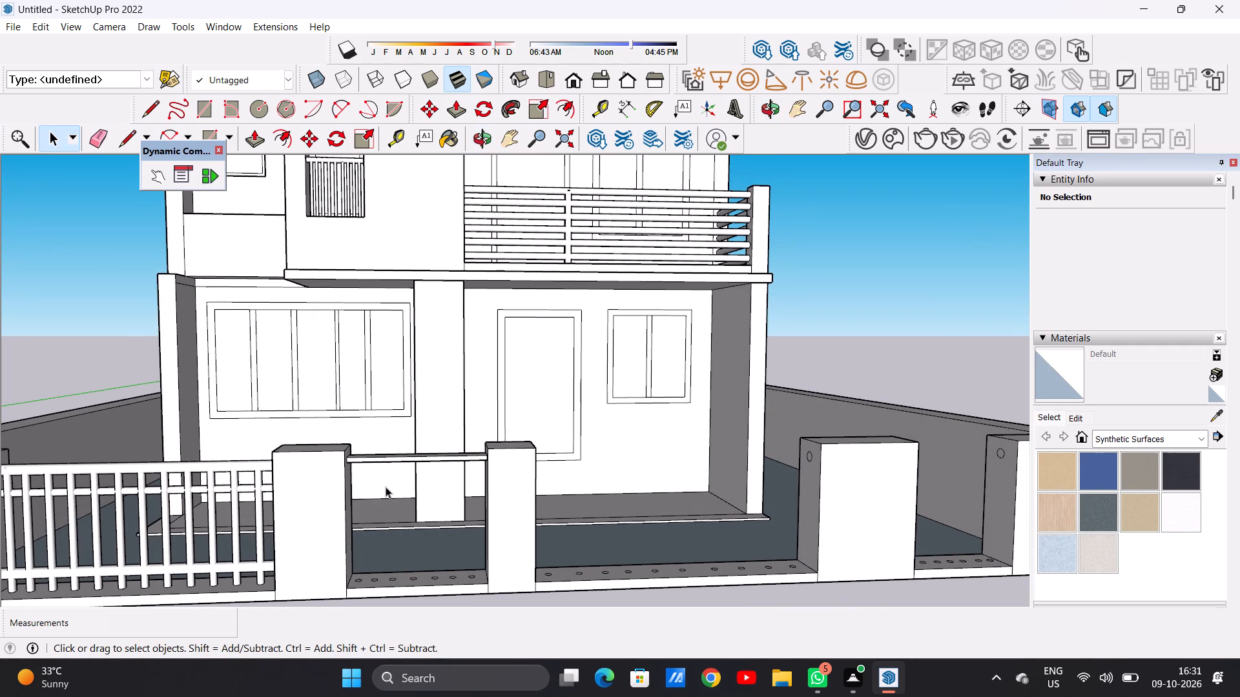
{"action": "scroll", "coordinate": [446, 486], "scroll_direction": "up", "scroll_amount": 1}
{"action": "middle_click_drag", "start_coordinate": [399, 531], "coordinate": [312, 527]}
{"action": "scroll", "coordinate": [304, 525], "scroll_direction": "up", "scroll_amount": 1}
{"action": "middle_click_drag", "start_coordinate": [351, 563], "coordinate": [265, 576]}
{"action": "scroll", "coordinate": [291, 533], "scroll_direction": "up", "scroll_amount": 4}
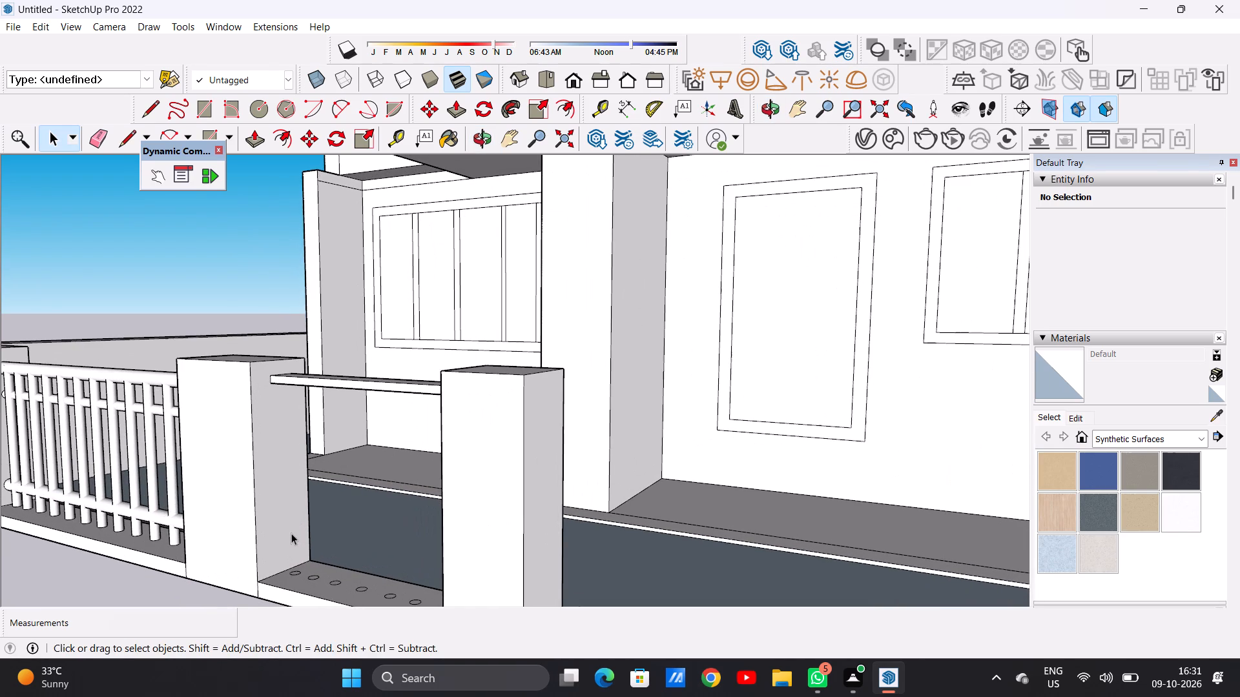
{"action": "middle_click_drag", "start_coordinate": [285, 552], "coordinate": [320, 445]}
{"action": "scroll", "coordinate": [297, 313], "scroll_direction": "up", "scroll_amount": 3}
{"action": "scroll", "coordinate": [301, 307], "scroll_direction": "down", "scroll_amount": 1}
{"action": "scroll", "coordinate": [301, 307], "scroll_direction": "up", "scroll_amount": 1}
{"action": "key", "text": "l"}
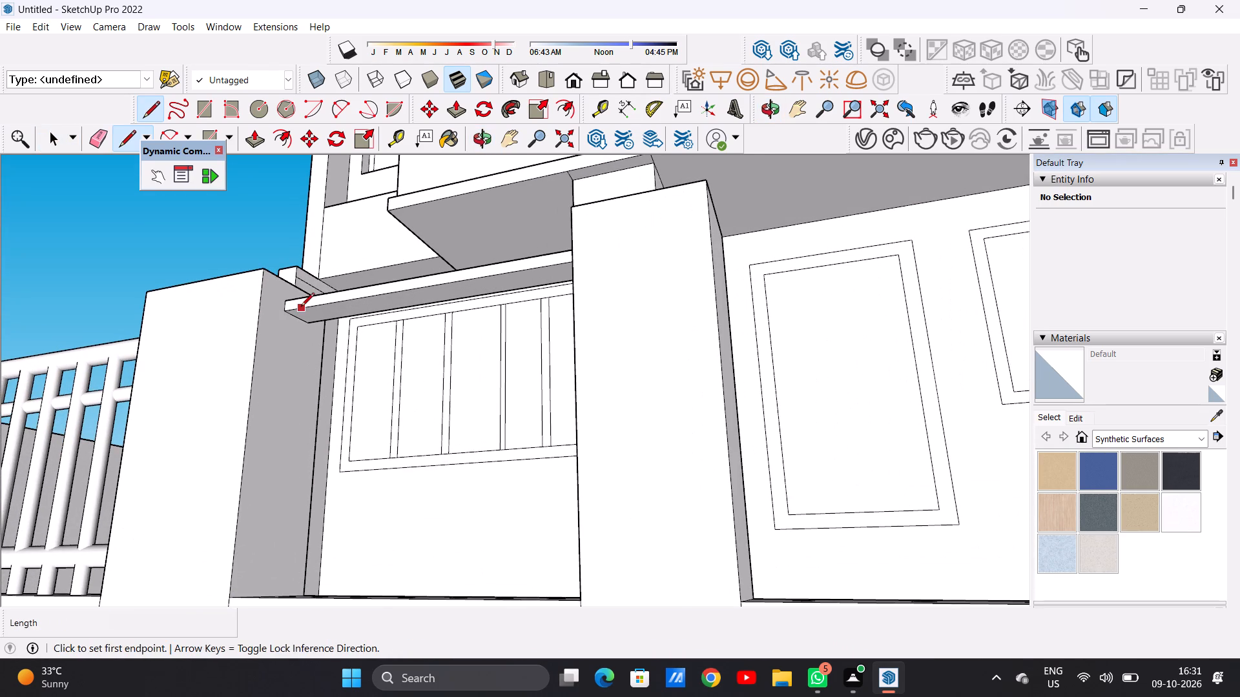
{"action": "scroll", "coordinate": [283, 356], "scroll_direction": "up", "scroll_amount": 1}
{"action": "scroll", "coordinate": [315, 301], "scroll_direction": "up", "scroll_amount": 7}
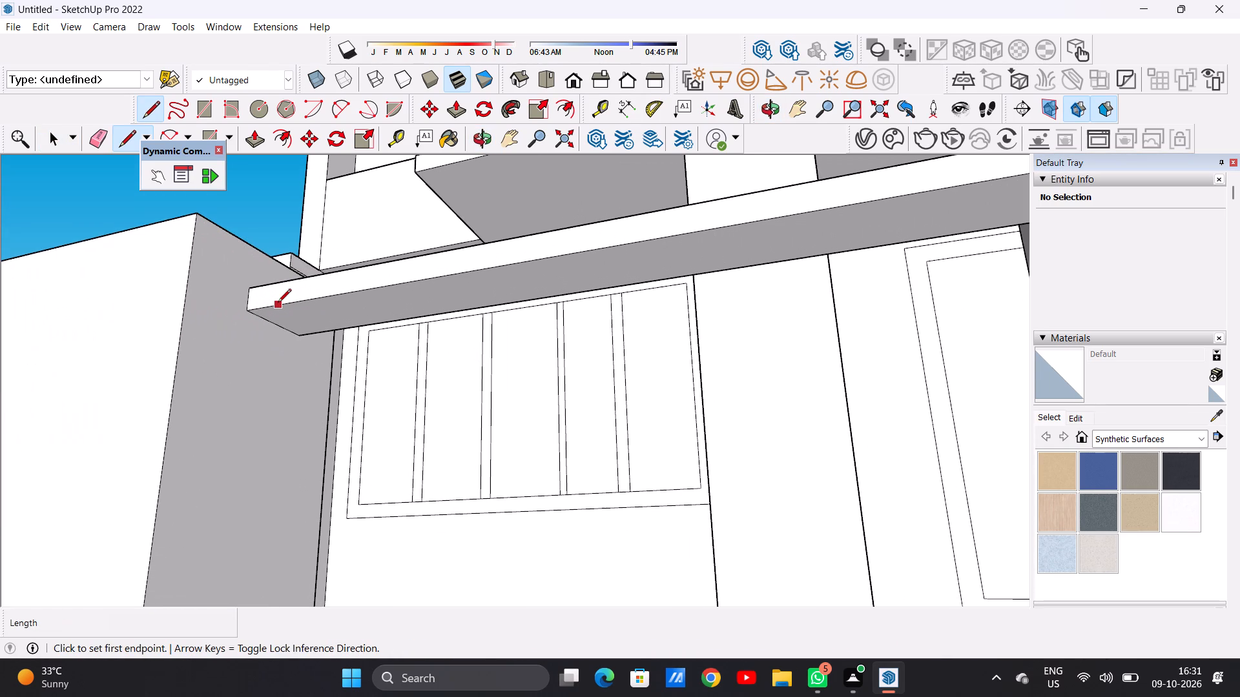
{"action": "left_click", "coordinate": [276, 303]}
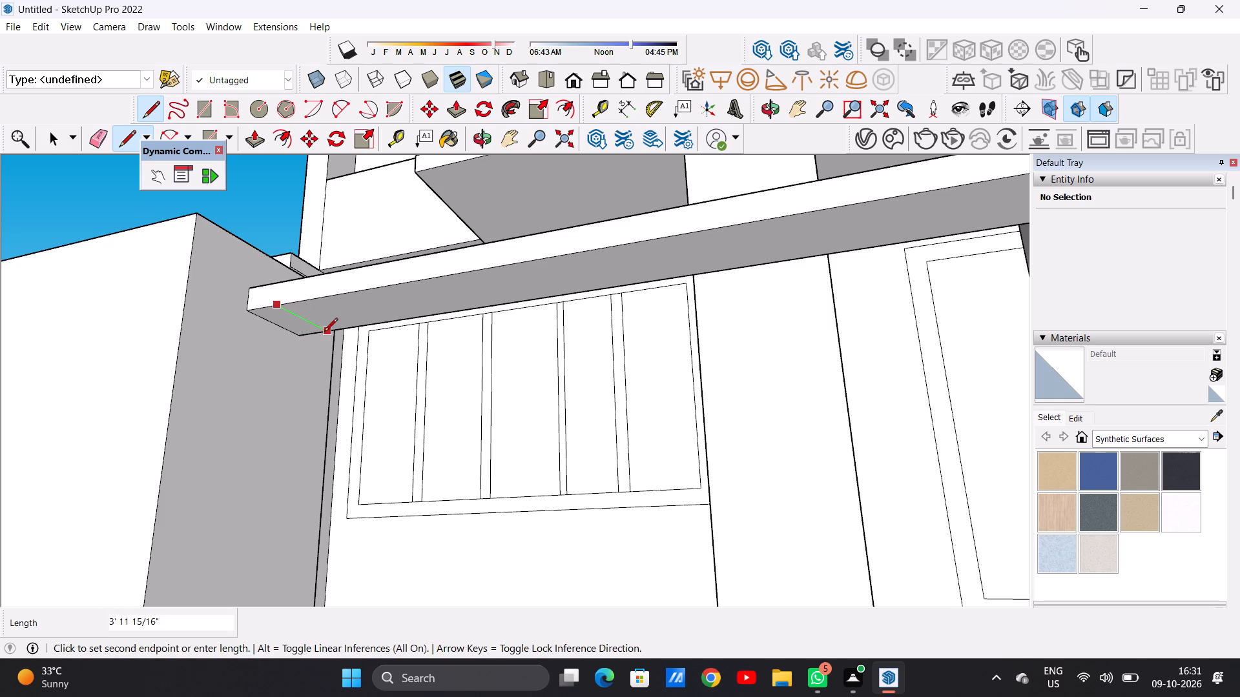
{"action": "left_click", "coordinate": [324, 332]}
{"action": "key", "text": "space"}
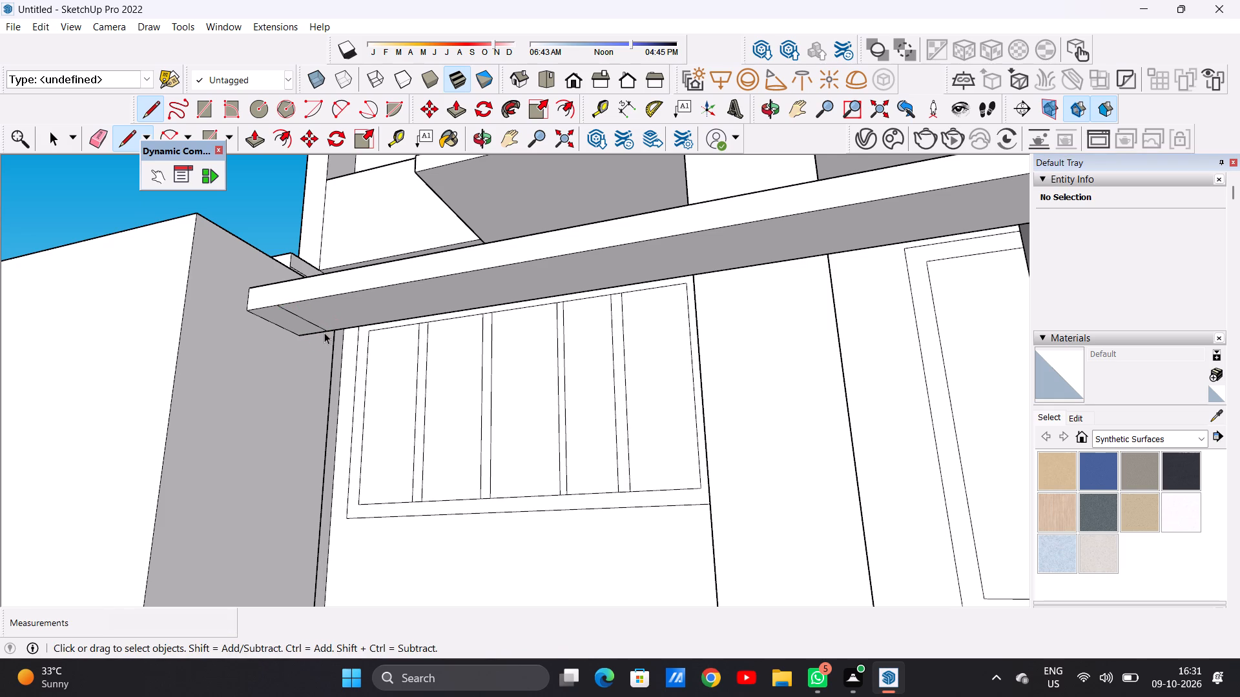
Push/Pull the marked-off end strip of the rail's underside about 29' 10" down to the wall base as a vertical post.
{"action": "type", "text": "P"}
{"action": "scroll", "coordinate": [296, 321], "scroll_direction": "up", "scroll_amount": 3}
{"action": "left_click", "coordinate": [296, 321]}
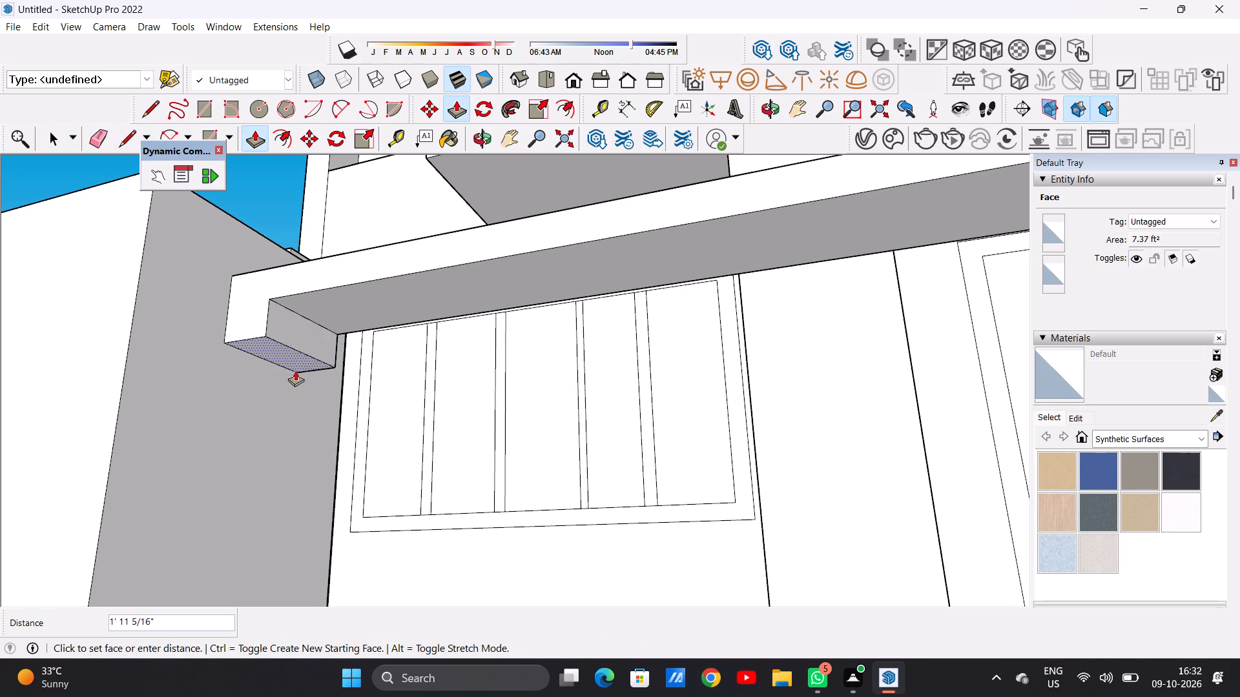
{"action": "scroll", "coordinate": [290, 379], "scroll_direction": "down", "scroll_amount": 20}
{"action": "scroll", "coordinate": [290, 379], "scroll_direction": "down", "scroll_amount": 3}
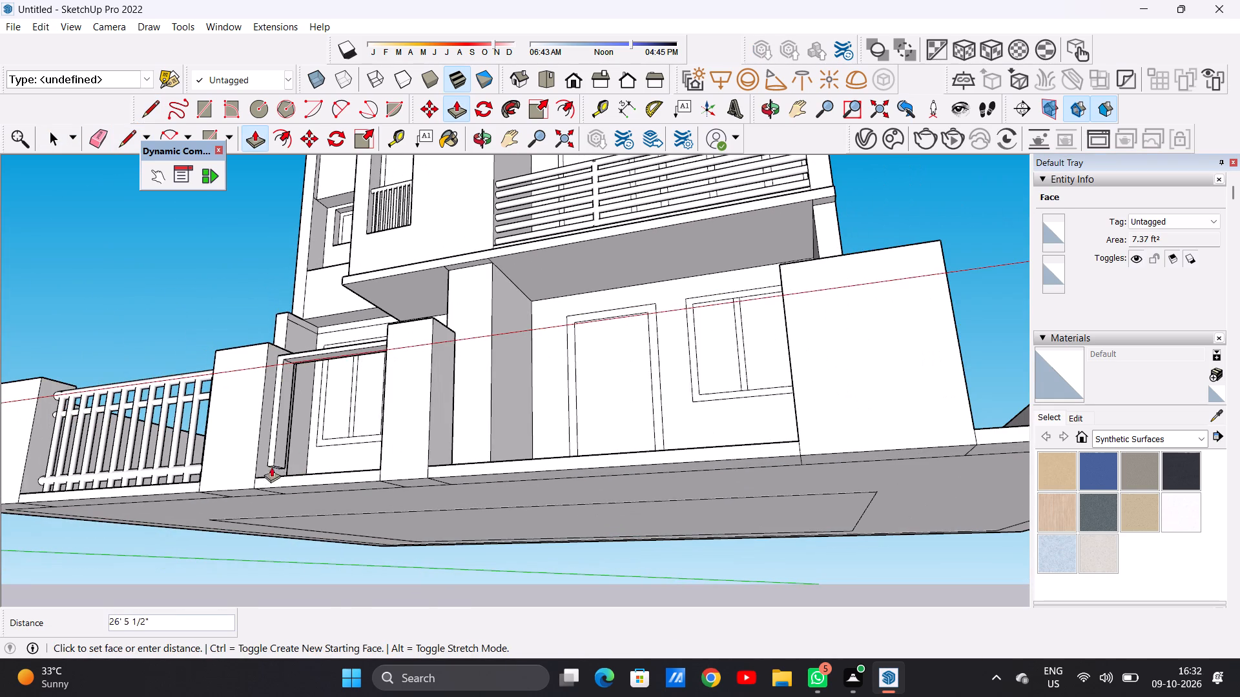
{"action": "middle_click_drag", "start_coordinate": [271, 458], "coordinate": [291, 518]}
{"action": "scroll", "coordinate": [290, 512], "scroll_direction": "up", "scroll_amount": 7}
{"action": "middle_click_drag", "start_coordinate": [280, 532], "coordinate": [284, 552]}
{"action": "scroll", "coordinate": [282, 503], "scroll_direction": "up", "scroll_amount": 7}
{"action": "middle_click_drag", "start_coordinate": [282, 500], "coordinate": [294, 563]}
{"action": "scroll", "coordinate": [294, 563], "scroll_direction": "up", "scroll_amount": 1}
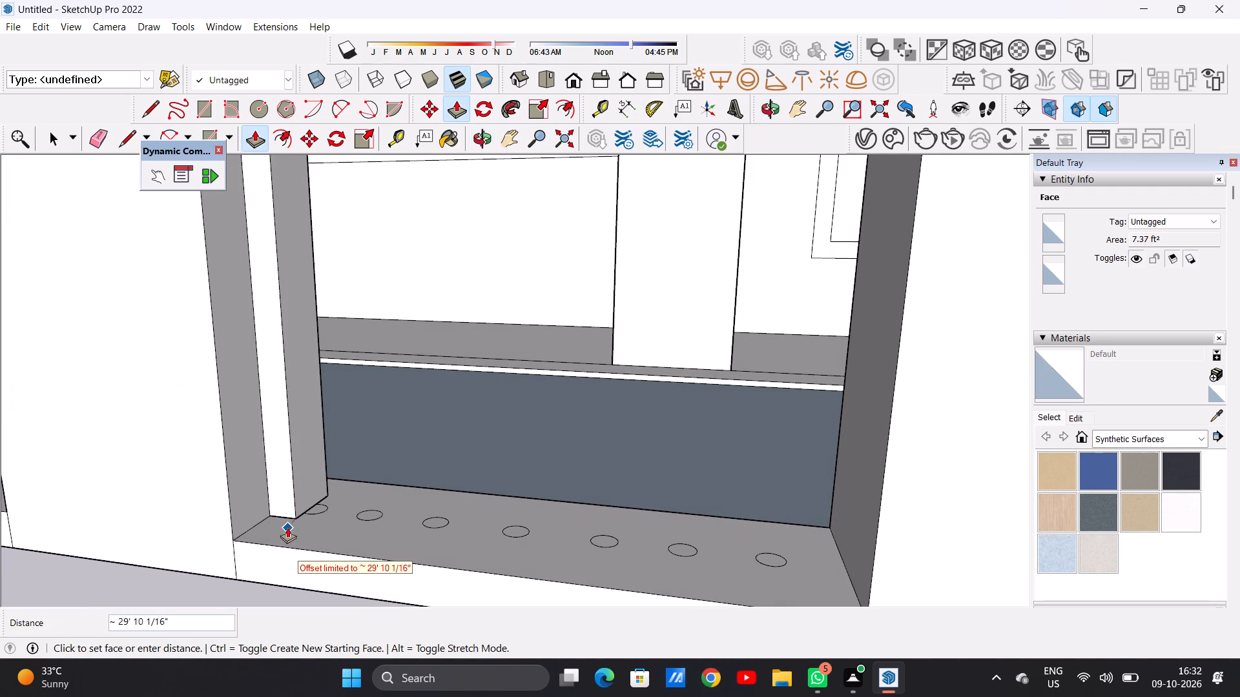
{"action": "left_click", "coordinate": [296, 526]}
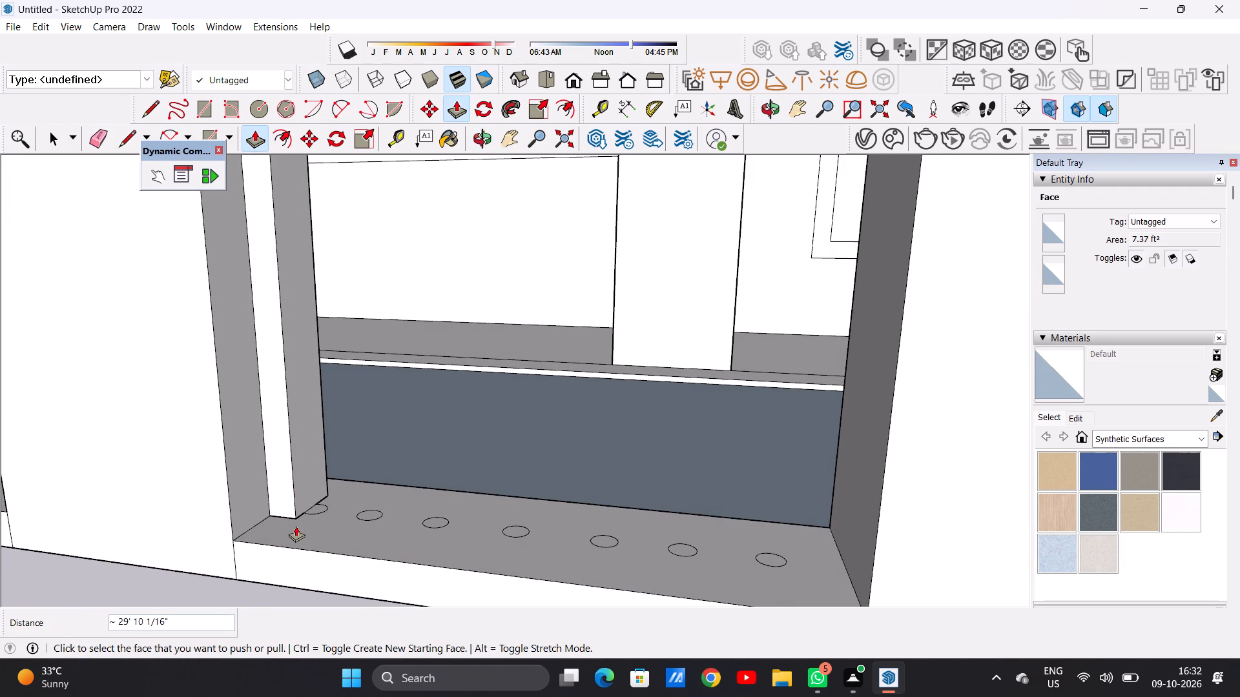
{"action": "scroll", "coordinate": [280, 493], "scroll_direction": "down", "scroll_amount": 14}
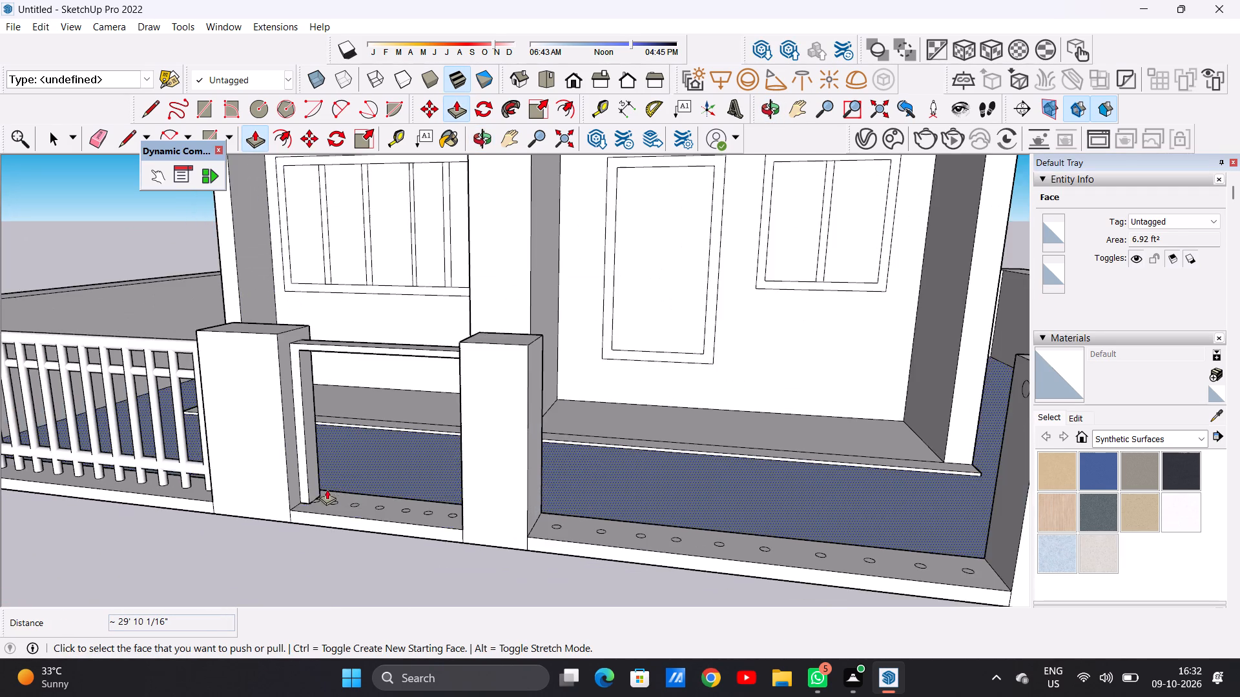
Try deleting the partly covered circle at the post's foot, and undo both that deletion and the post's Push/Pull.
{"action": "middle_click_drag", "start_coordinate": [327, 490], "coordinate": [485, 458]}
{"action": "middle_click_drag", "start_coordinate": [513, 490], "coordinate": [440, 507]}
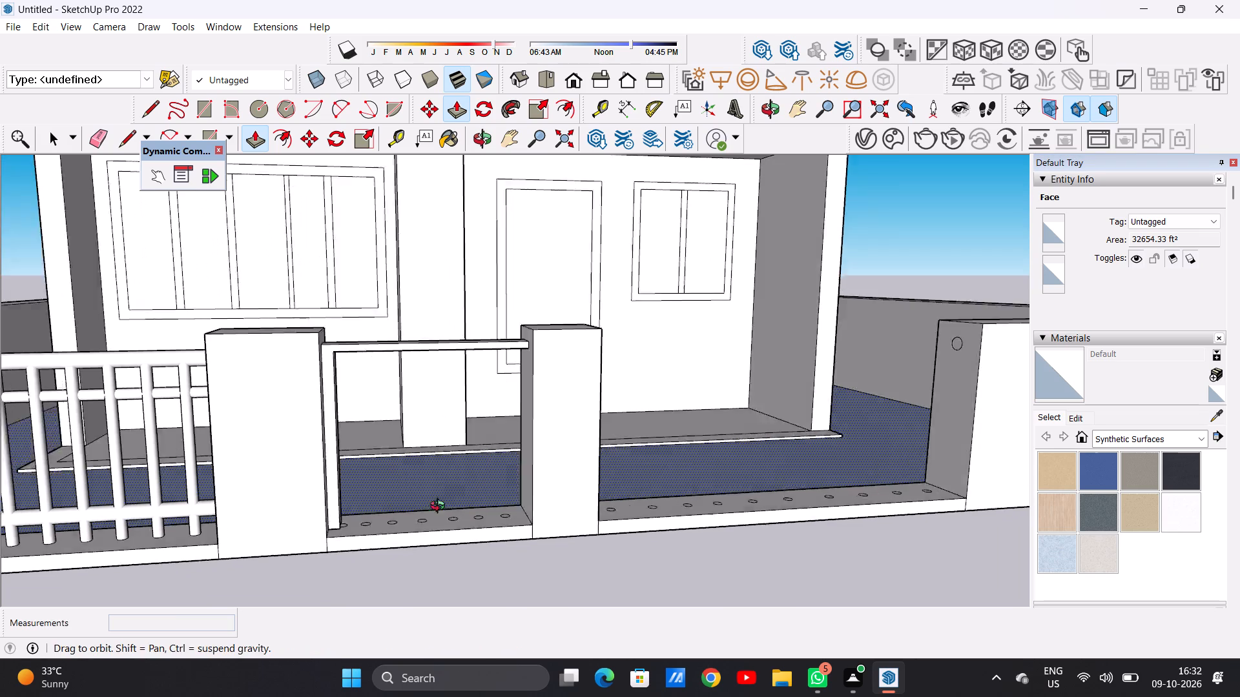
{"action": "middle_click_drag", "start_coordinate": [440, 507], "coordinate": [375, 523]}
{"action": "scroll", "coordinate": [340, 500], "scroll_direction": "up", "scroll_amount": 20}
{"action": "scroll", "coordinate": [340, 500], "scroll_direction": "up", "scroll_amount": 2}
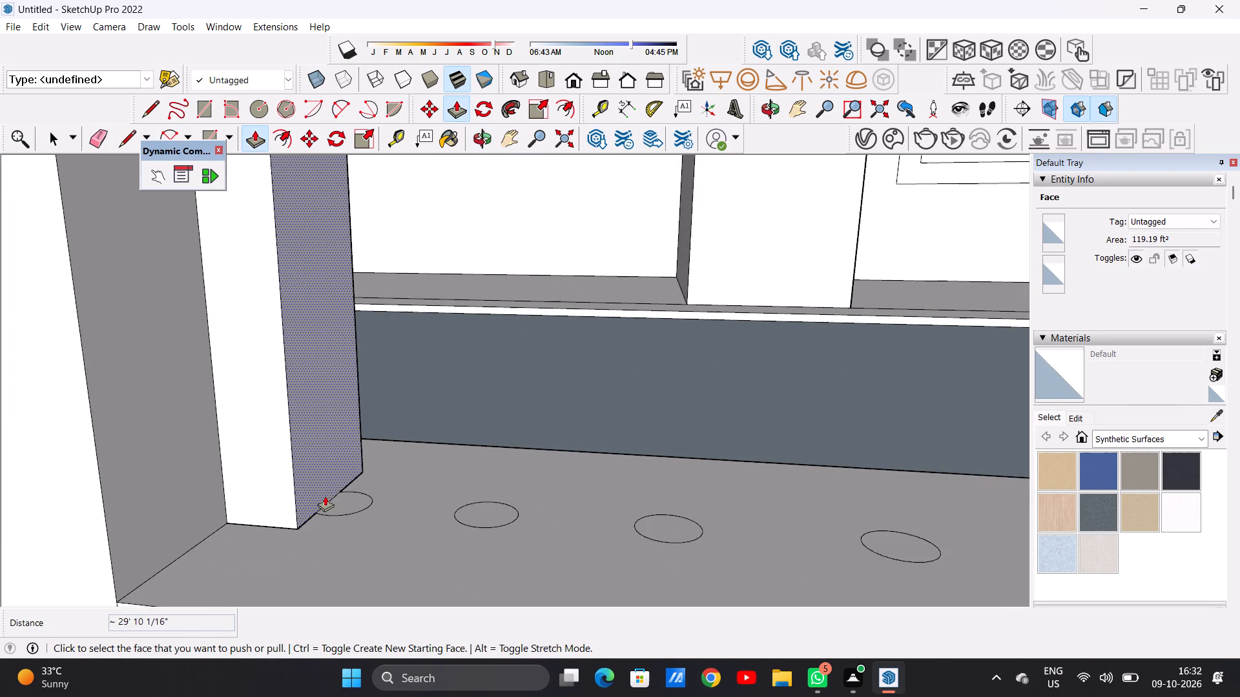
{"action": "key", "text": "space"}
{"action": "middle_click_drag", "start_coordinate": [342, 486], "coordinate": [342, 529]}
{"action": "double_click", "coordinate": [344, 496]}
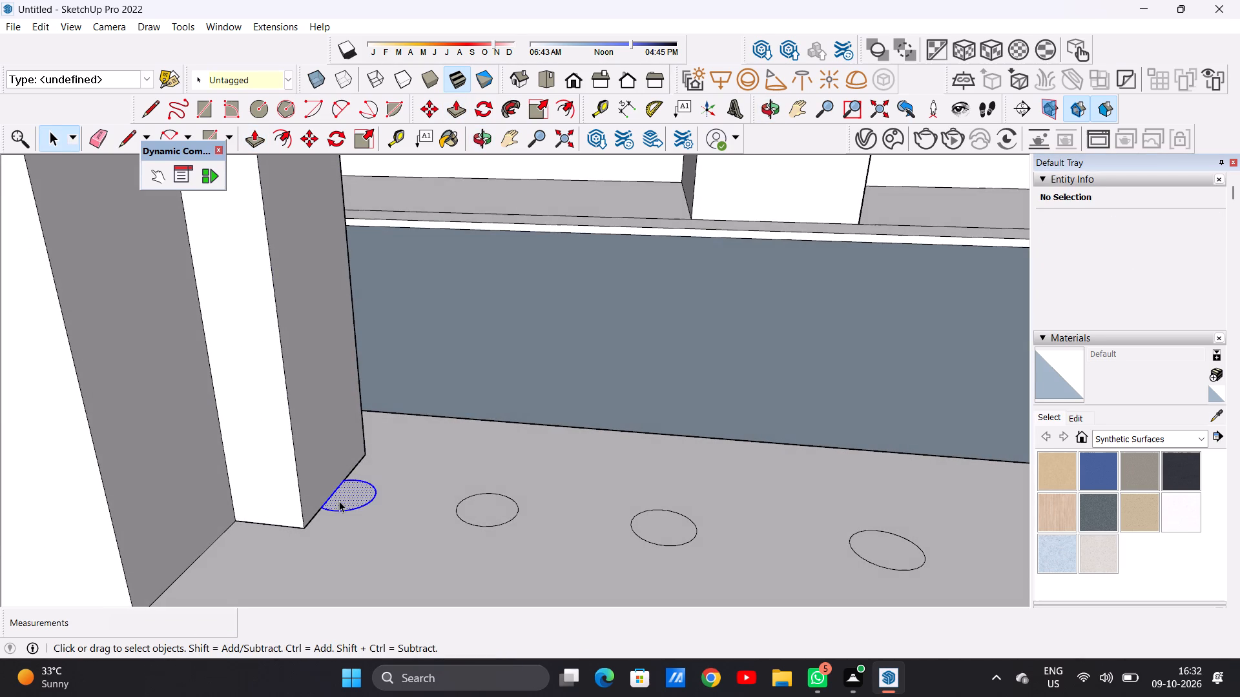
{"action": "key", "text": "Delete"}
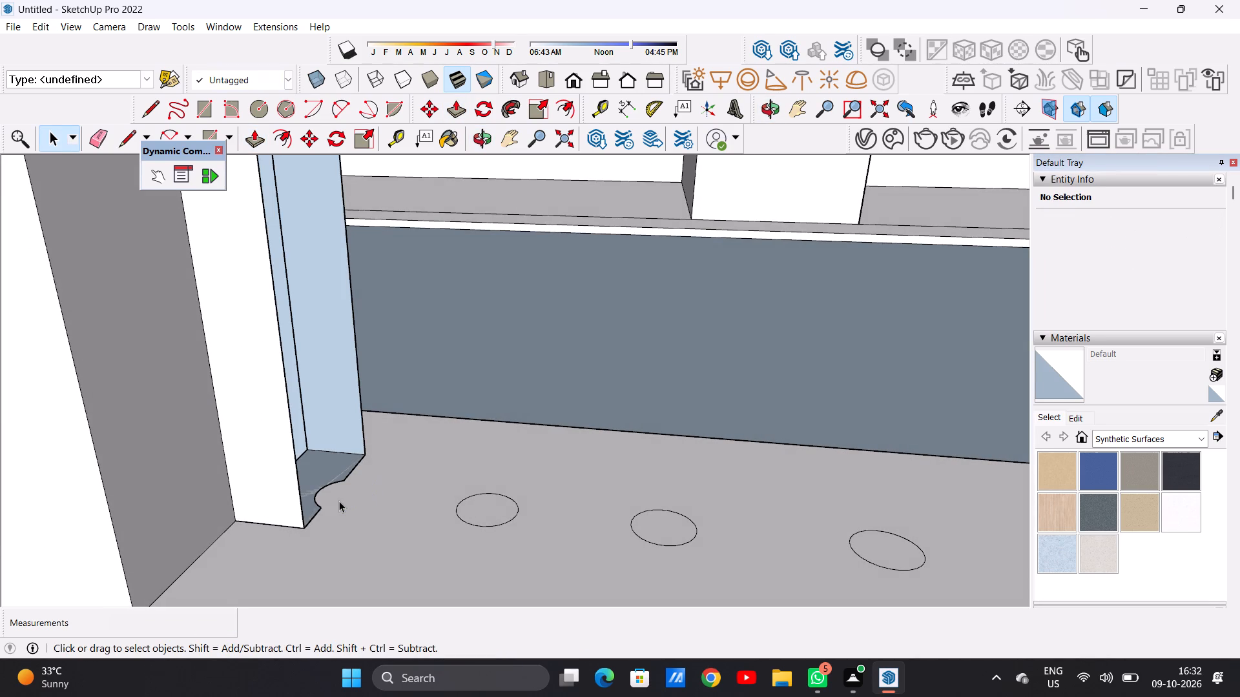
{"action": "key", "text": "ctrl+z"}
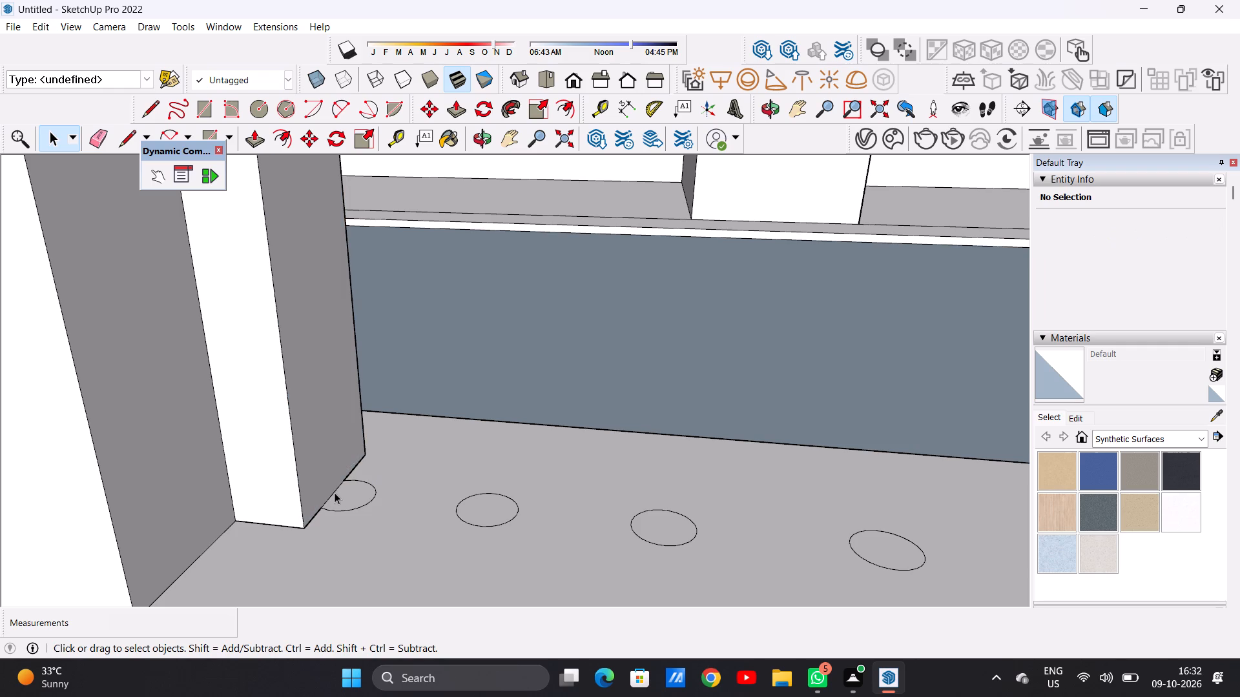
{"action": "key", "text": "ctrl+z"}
Delete the circle and its face nearest the wide pillar on the second bay's wall base.
{"action": "double_click", "coordinate": [351, 502]}
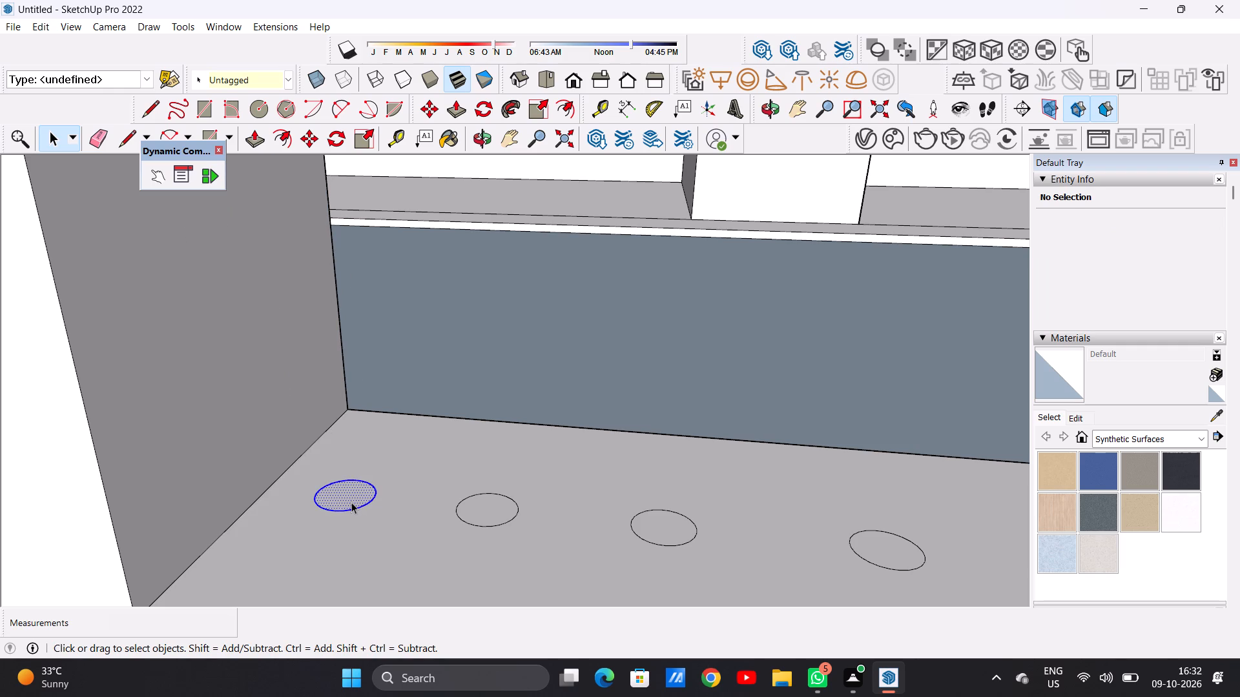
{"action": "key", "text": "Delete"}
Move the dividing line on the top rail's underside about 2 7/8" toward the wide pillar.
{"action": "scroll", "coordinate": [353, 550], "scroll_direction": "down", "scroll_amount": 14}
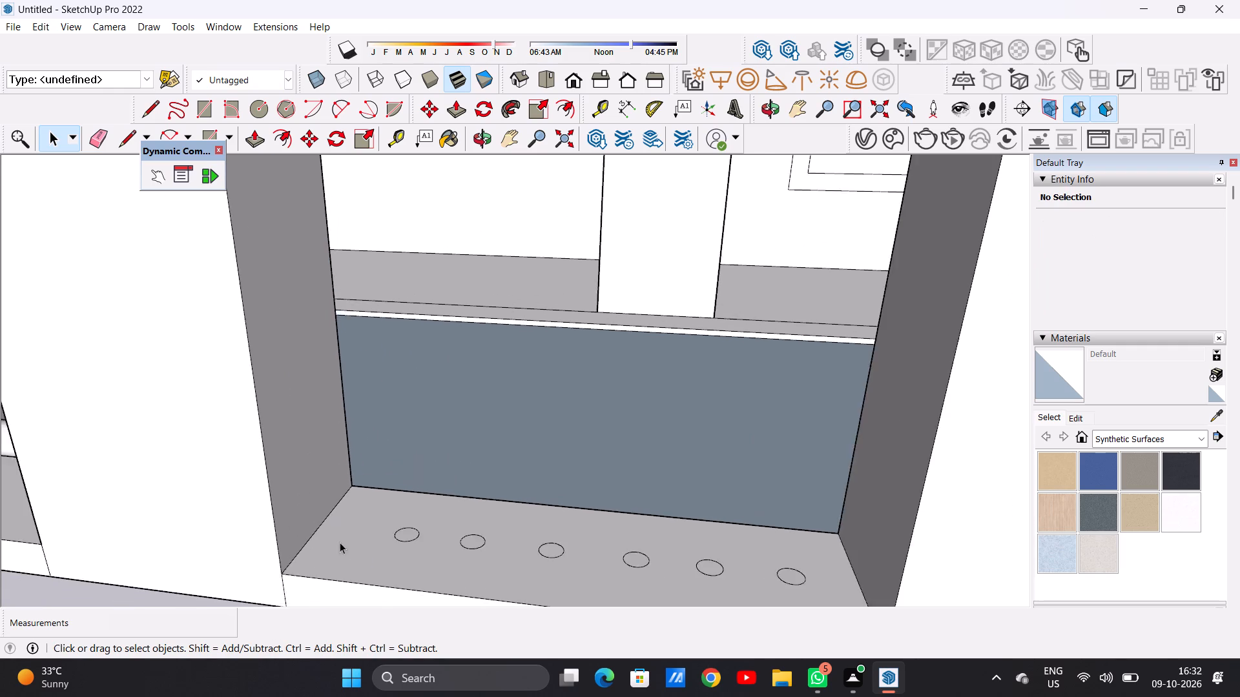
{"action": "scroll", "coordinate": [340, 542], "scroll_direction": "down", "scroll_amount": 7}
{"action": "middle_click_drag", "start_coordinate": [340, 439], "coordinate": [333, 267]}
{"action": "scroll", "coordinate": [321, 305], "scroll_direction": "up", "scroll_amount": 9}
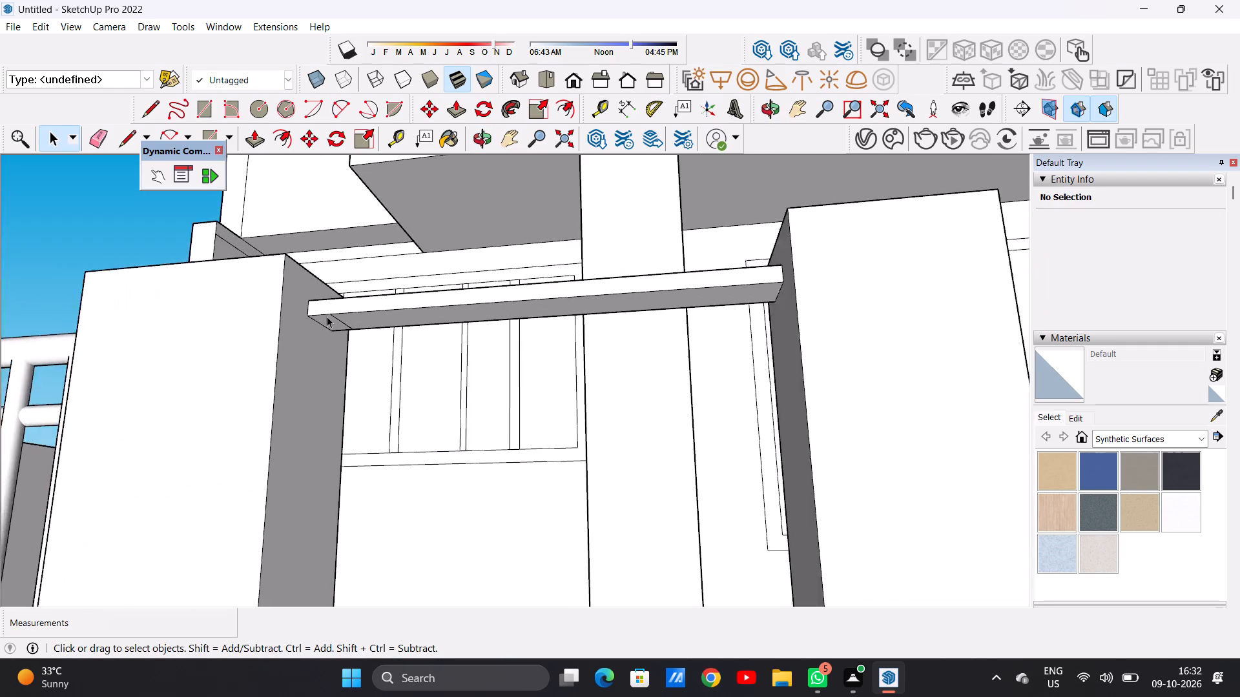
{"action": "scroll", "coordinate": [327, 316], "scroll_direction": "up", "scroll_amount": 10}
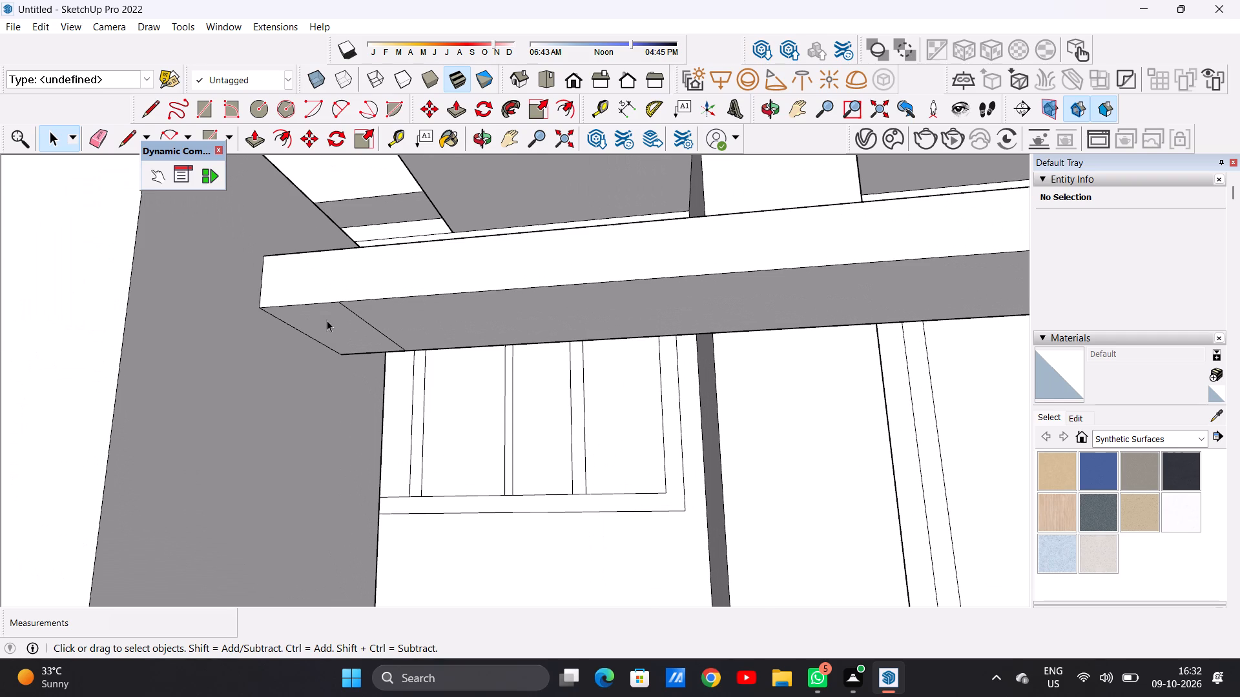
{"action": "scroll", "coordinate": [366, 331], "scroll_direction": "up", "scroll_amount": 8}
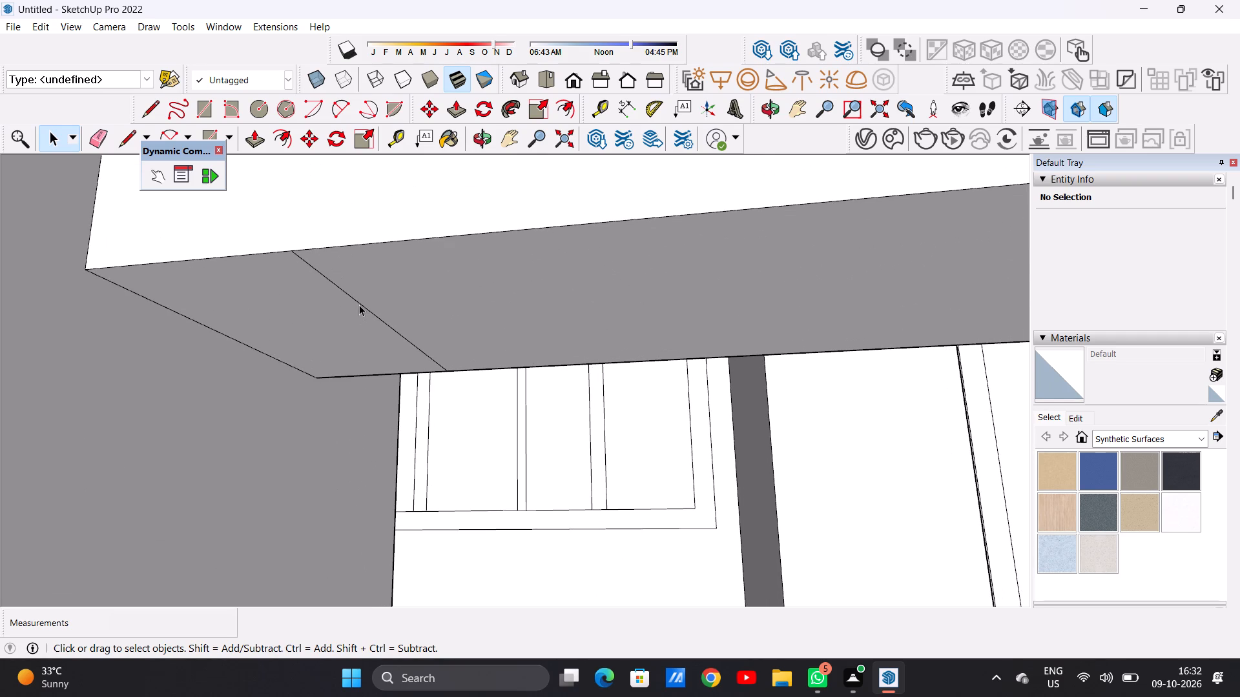
{"action": "left_click", "coordinate": [358, 302]}
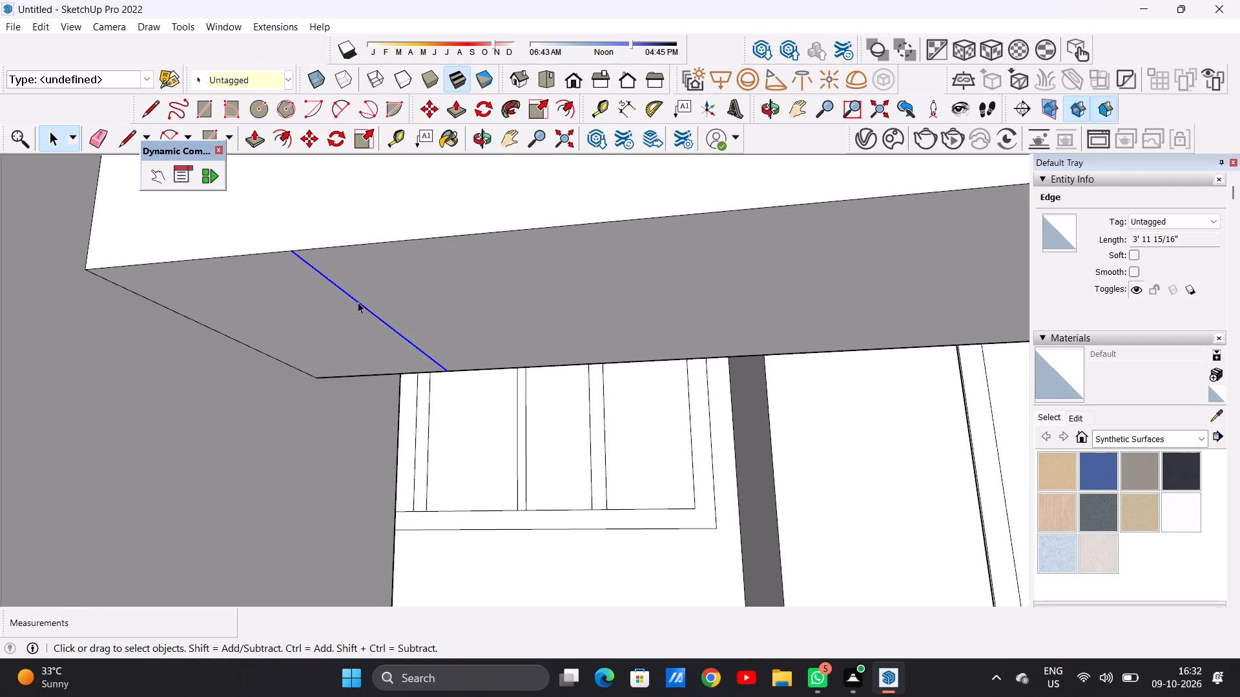
{"action": "key", "text": "m"}
{"action": "left_click", "coordinate": [294, 252]}
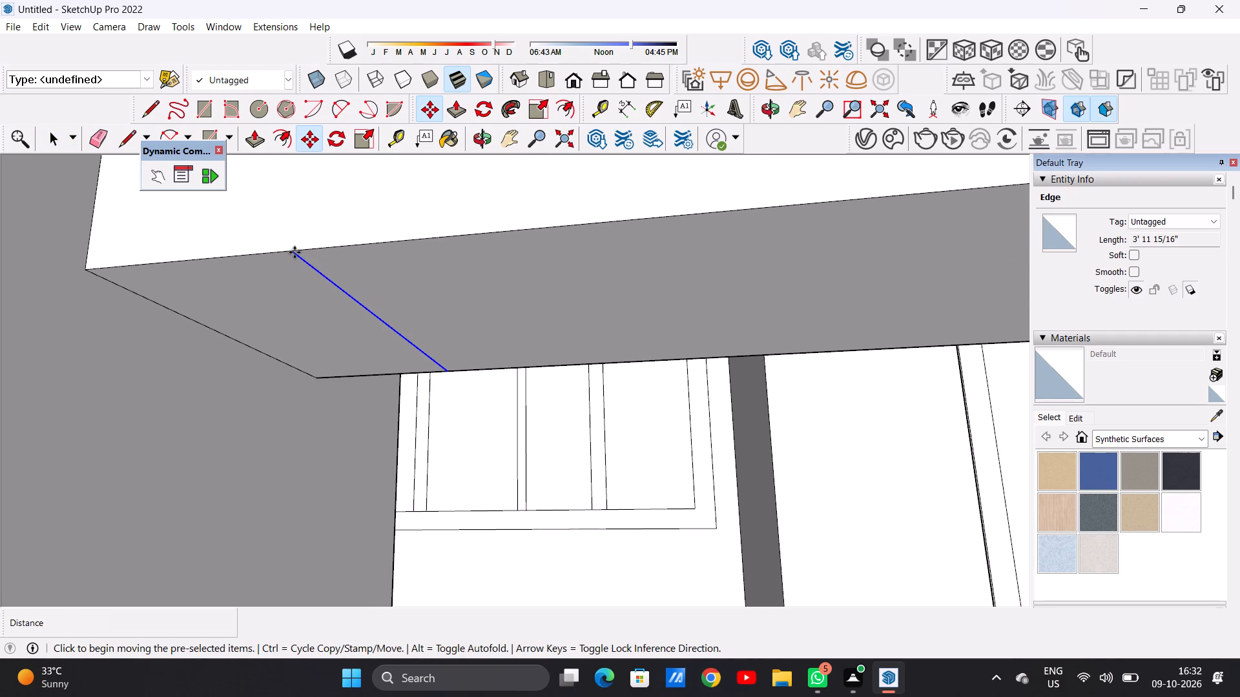
{"action": "left_click", "coordinate": [262, 250]}
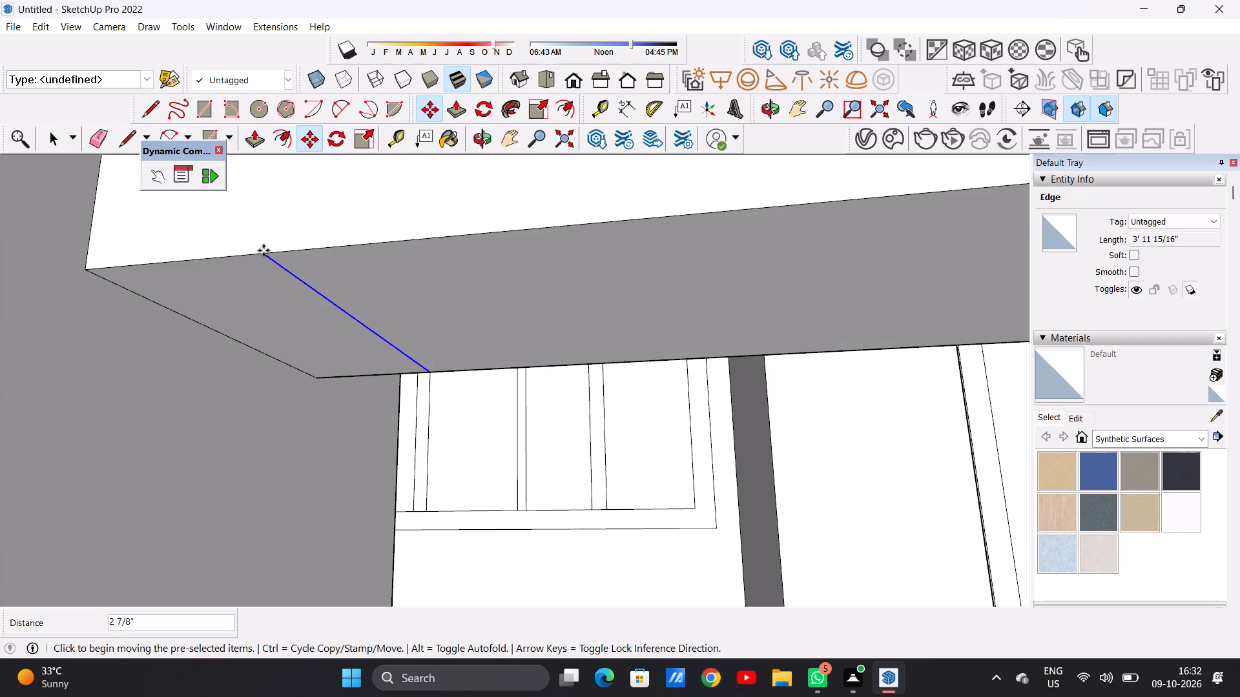
{"action": "key", "text": "space"}
{"action": "scroll", "coordinate": [337, 372], "scroll_direction": "down", "scroll_amount": 6}
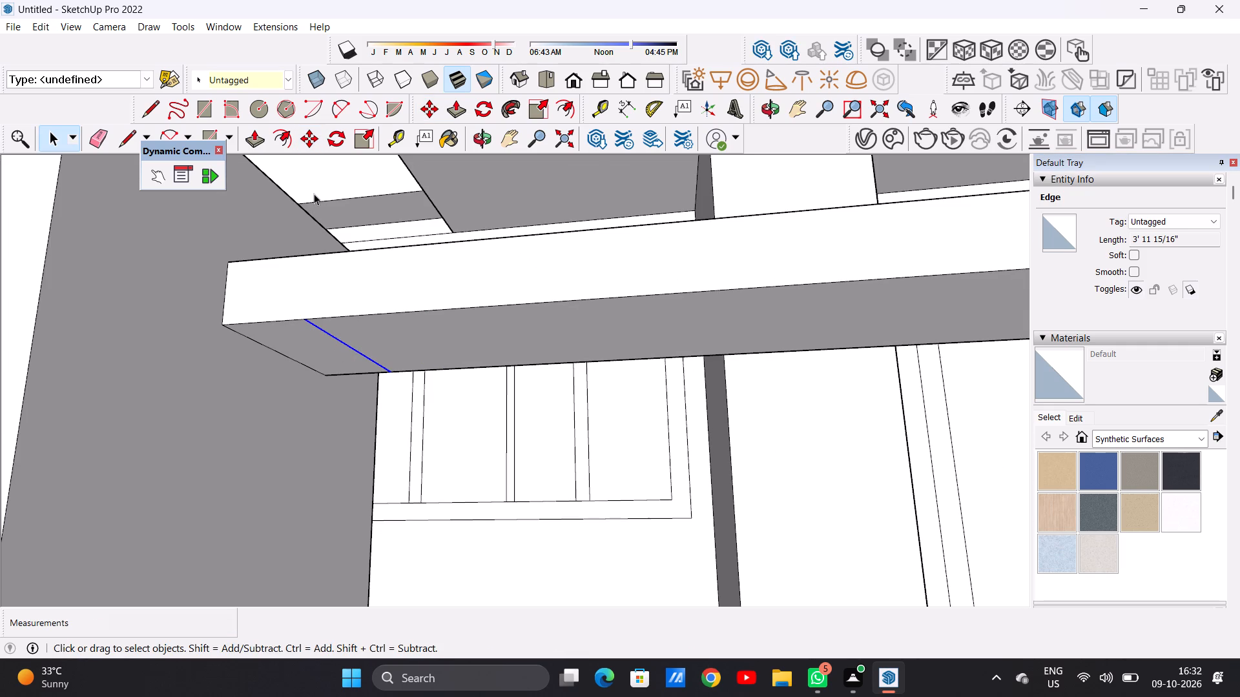
{"action": "left_click", "coordinate": [314, 194]}
Push/Pull the narrowed end strip of the top rail's underside down to the wall base, forming a vertical post beside the wide pillar.
{"action": "scroll", "coordinate": [344, 268], "scroll_direction": "down", "scroll_amount": 10}
{"action": "scroll", "coordinate": [330, 384], "scroll_direction": "down", "scroll_amount": 14}
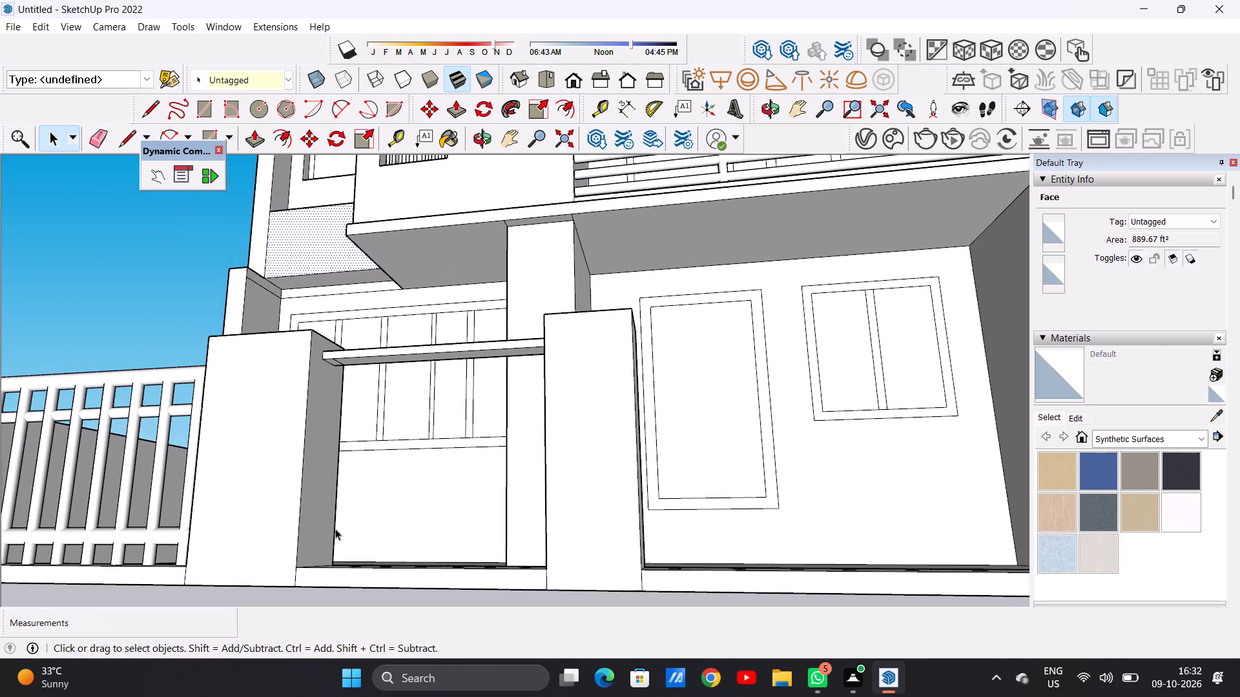
{"action": "left_click", "coordinate": [328, 566]}
{"action": "scroll", "coordinate": [340, 356], "scroll_direction": "up", "scroll_amount": 20}
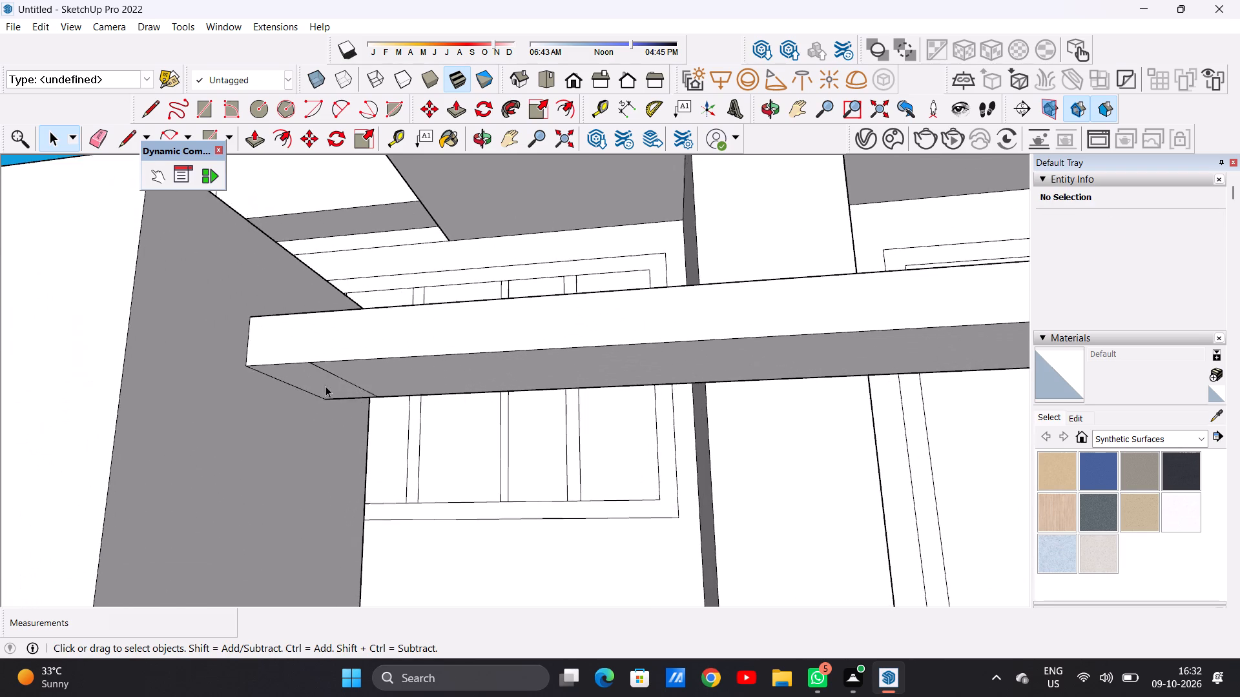
{"action": "middle_click_drag", "start_coordinate": [325, 386], "coordinate": [26, 310]}
{"action": "scroll", "coordinate": [539, 402], "scroll_direction": "up", "scroll_amount": 4}
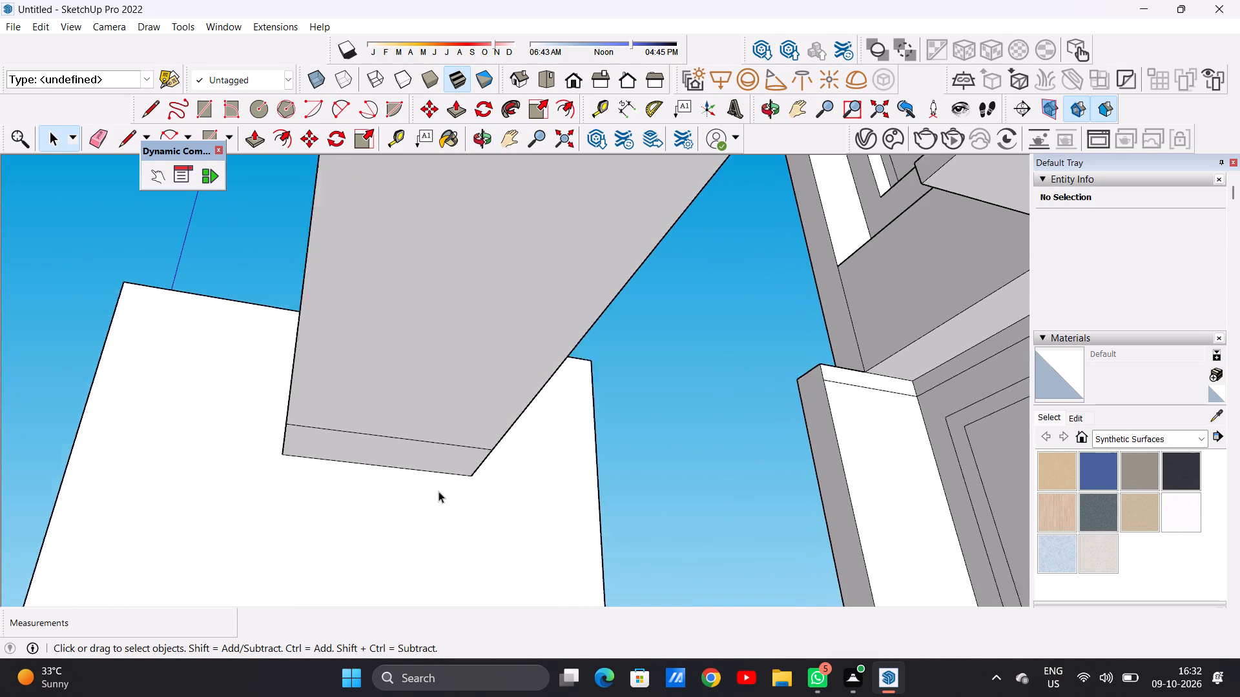
{"action": "scroll", "coordinate": [439, 491], "scroll_direction": "up", "scroll_amount": 2}
{"action": "key", "text": "p"}
{"action": "left_click", "coordinate": [411, 450]}
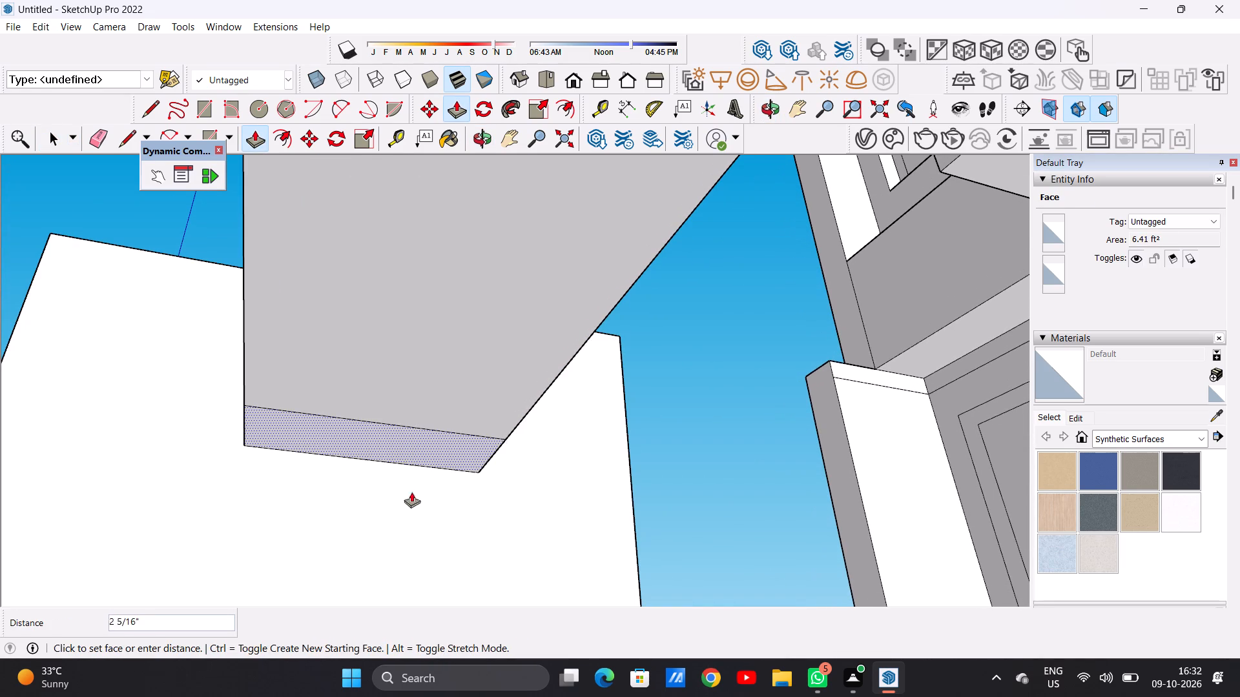
{"action": "scroll", "coordinate": [418, 529], "scroll_direction": "down", "scroll_amount": 20}
{"action": "scroll", "coordinate": [418, 529], "scroll_direction": "down", "scroll_amount": 12}
{"action": "middle_click_drag", "start_coordinate": [381, 515], "coordinate": [490, 565]}
{"action": "scroll", "coordinate": [498, 536], "scroll_direction": "down", "scroll_amount": 20}
{"action": "scroll", "coordinate": [498, 536], "scroll_direction": "down", "scroll_amount": 3}
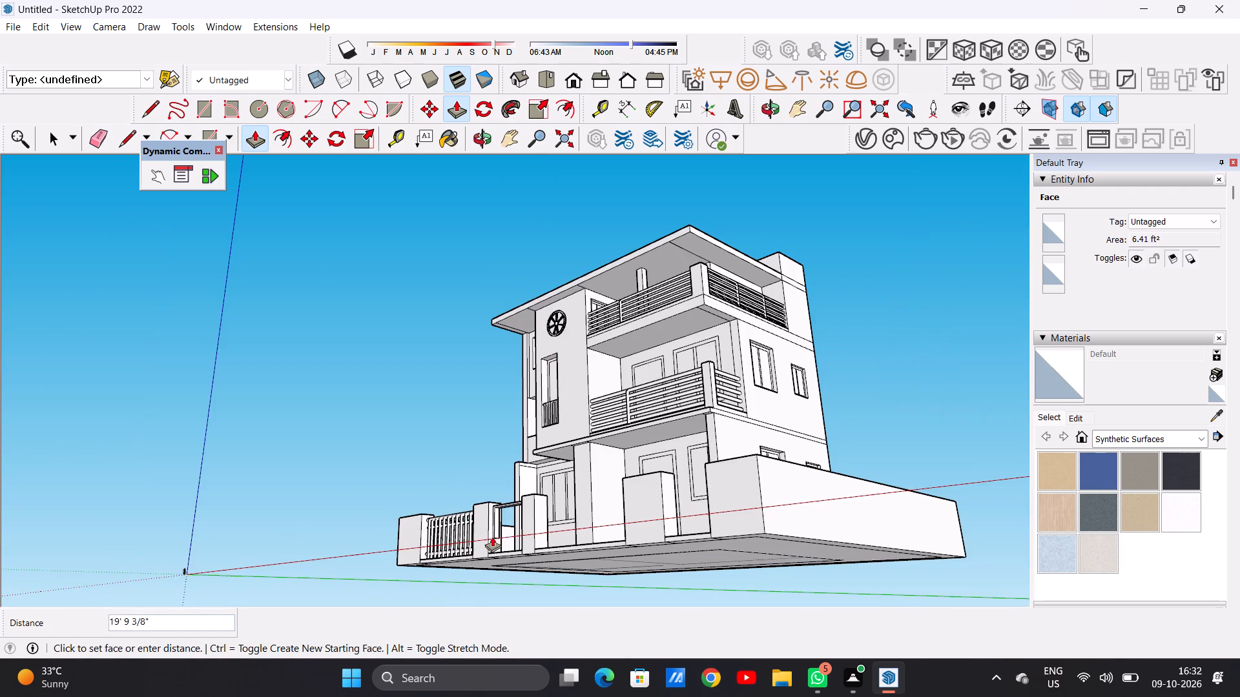
{"action": "middle_click_drag", "start_coordinate": [492, 536], "coordinate": [506, 613]}
{"action": "scroll", "coordinate": [490, 540], "scroll_direction": "up", "scroll_amount": 20}
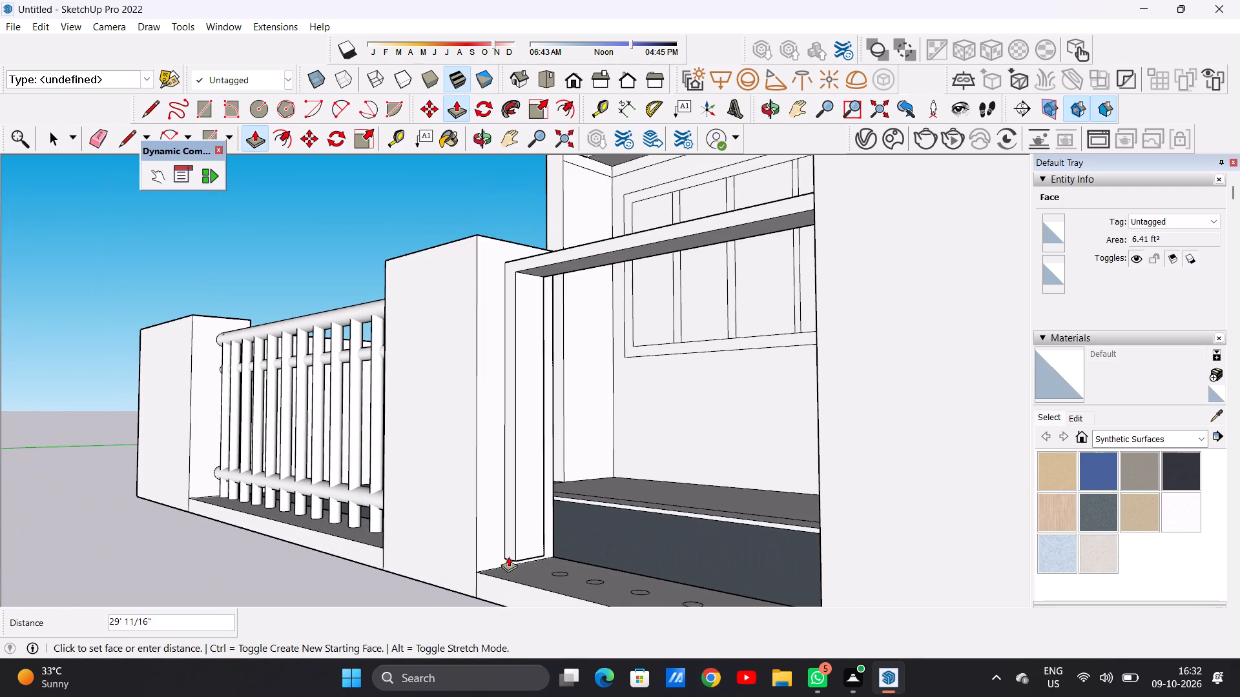
{"action": "left_click", "coordinate": [494, 566]}
{"action": "scroll", "coordinate": [505, 564], "scroll_direction": "up", "scroll_amount": 8}
{"action": "key", "text": "space"}
{"action": "middle_click_drag", "start_coordinate": [530, 569], "coordinate": [516, 552]}
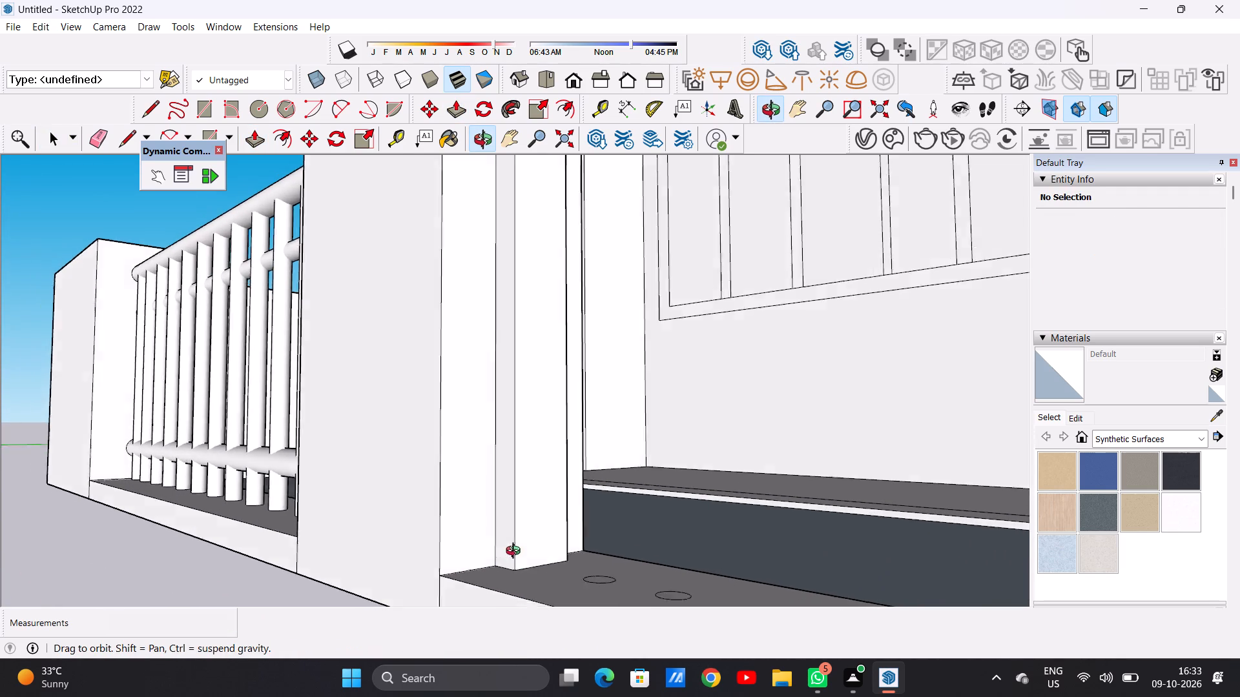
Delete the circle and its face nearest the narrow pillar on the second bay's wall base.
{"action": "middle_click_drag", "start_coordinate": [516, 552], "coordinate": [534, 553]}
{"action": "scroll", "coordinate": [517, 542], "scroll_direction": "down", "scroll_amount": 18}
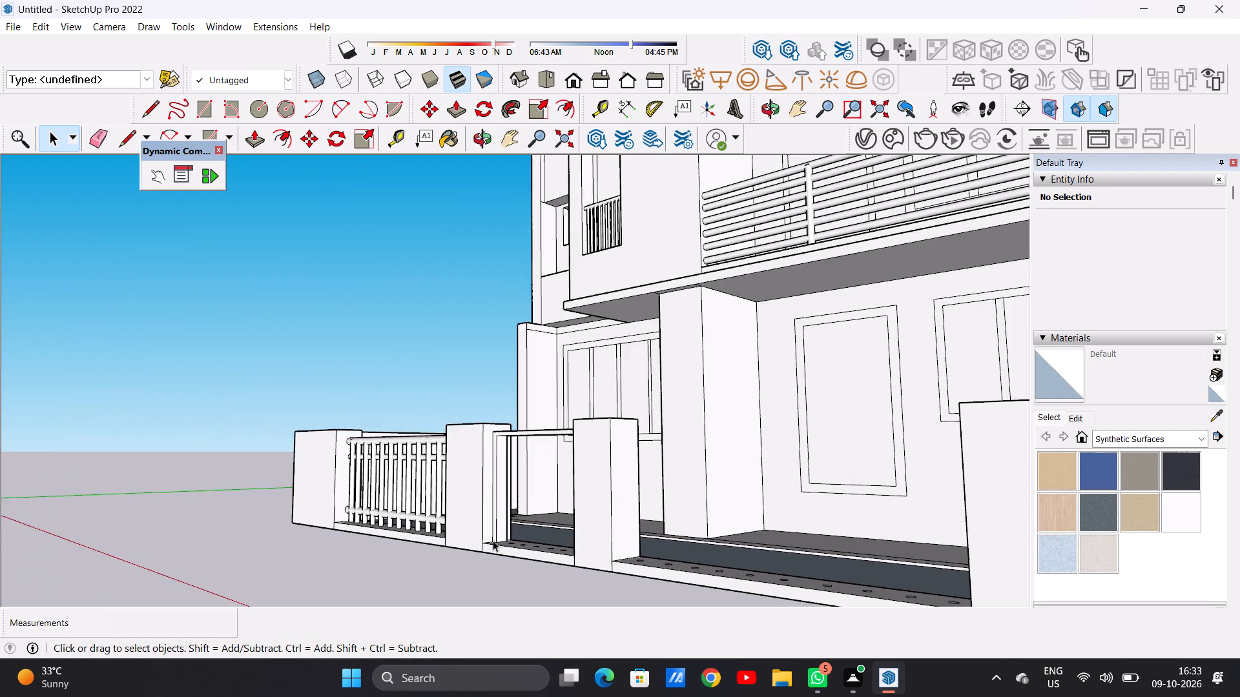
{"action": "middle_click_drag", "start_coordinate": [514, 547], "coordinate": [677, 553]}
{"action": "scroll", "coordinate": [671, 444], "scroll_direction": "up", "scroll_amount": 6}
{"action": "middle_click_drag", "start_coordinate": [607, 509], "coordinate": [612, 482]}
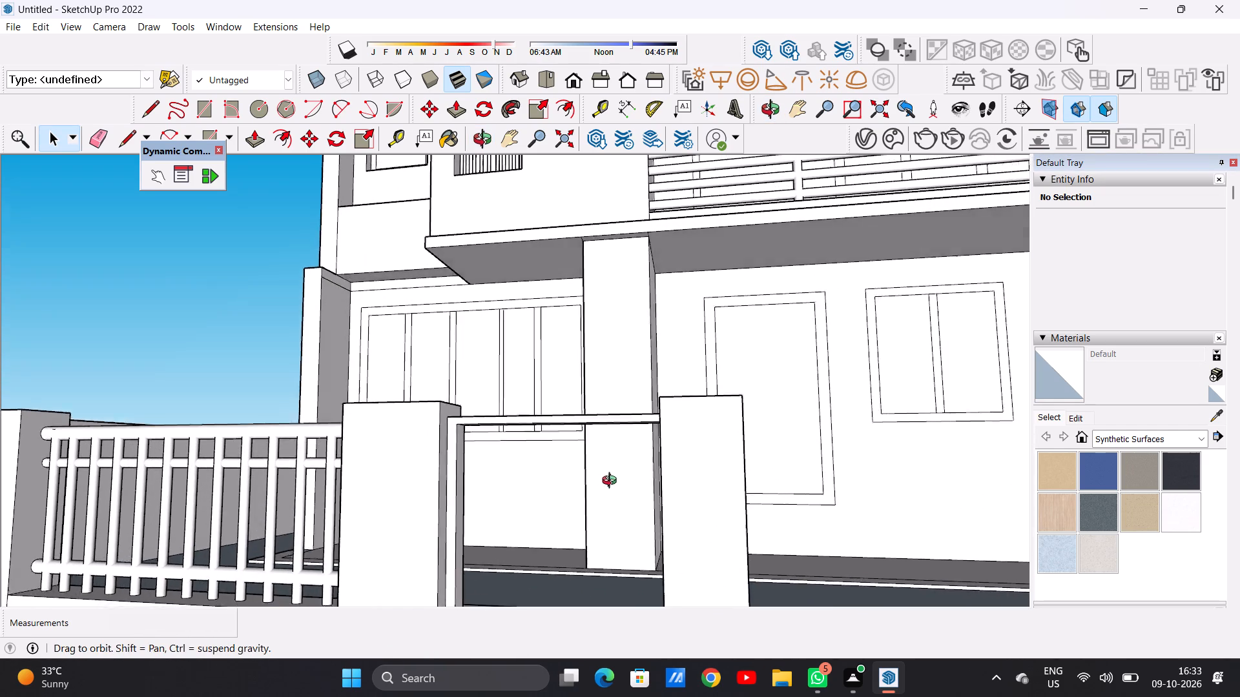
{"action": "middle_click_drag", "start_coordinate": [612, 482], "coordinate": [629, 422]}
{"action": "scroll", "coordinate": [696, 316], "scroll_direction": "up", "scroll_amount": 16}
{"action": "middle_click_drag", "start_coordinate": [655, 425], "coordinate": [650, 417]}
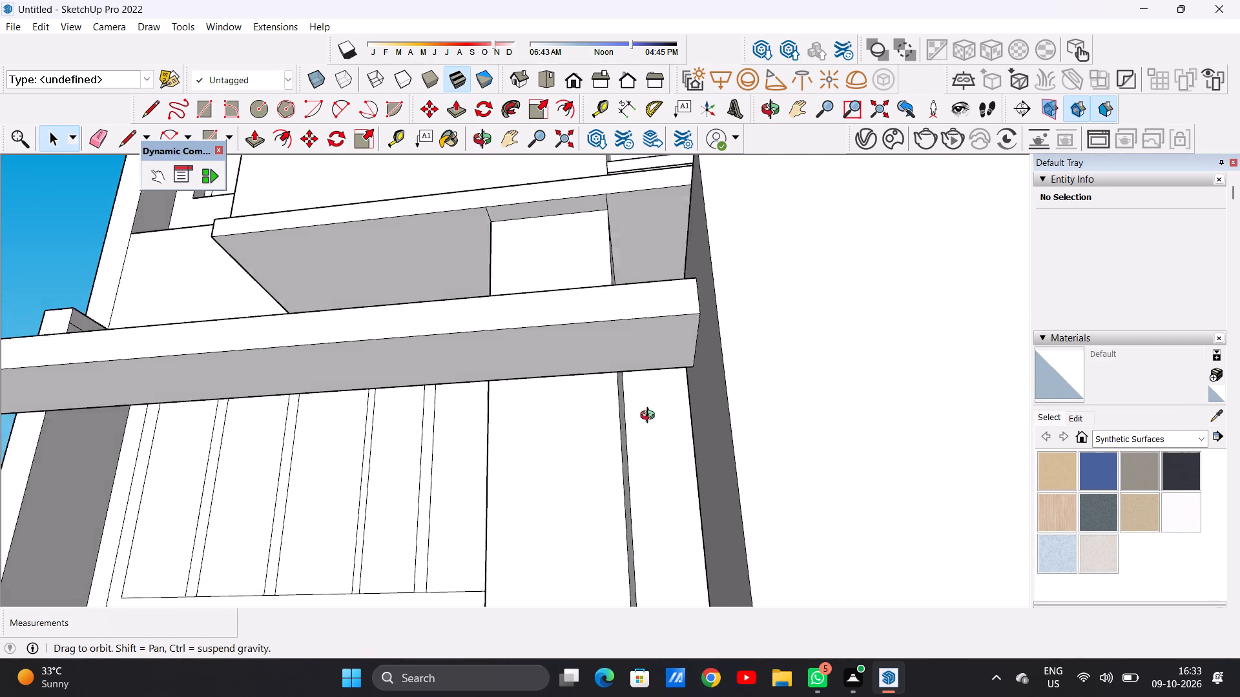
{"action": "middle_click_drag", "start_coordinate": [650, 417], "coordinate": [652, 439]}
{"action": "scroll", "coordinate": [652, 438], "scroll_direction": "down", "scroll_amount": 16}
{"action": "middle_click_drag", "start_coordinate": [621, 494], "coordinate": [623, 525]}
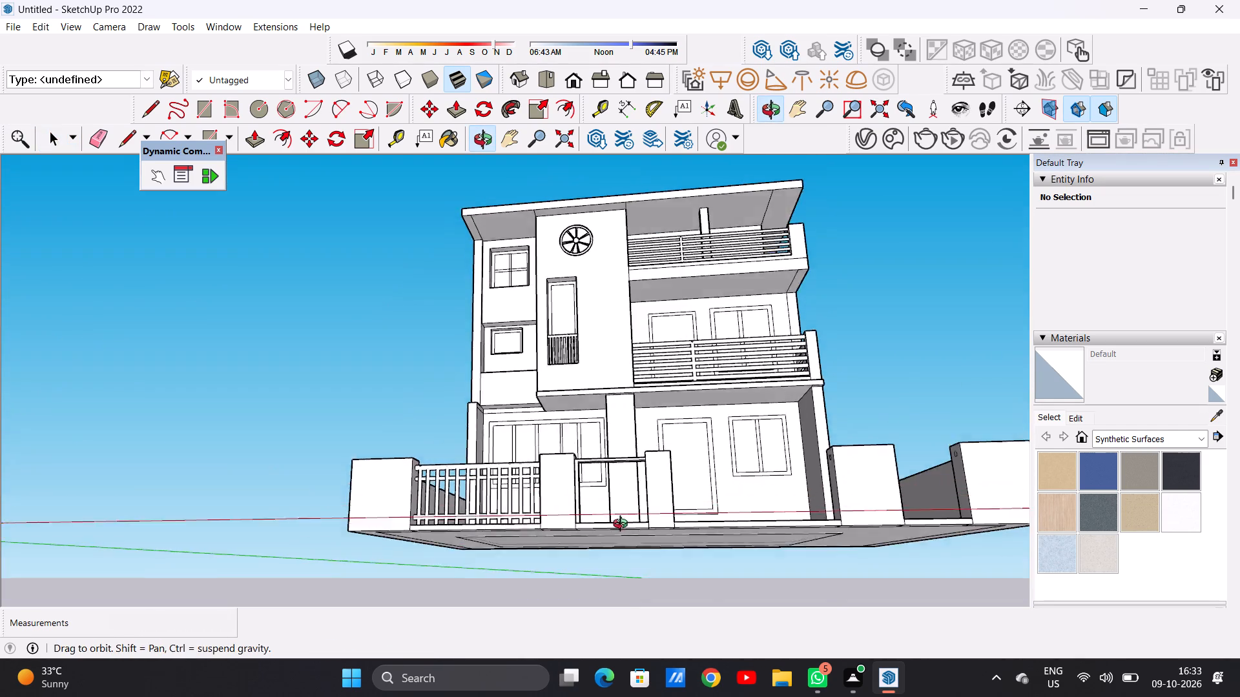
{"action": "middle_click_drag", "start_coordinate": [623, 525], "coordinate": [625, 607]}
{"action": "scroll", "coordinate": [629, 554], "scroll_direction": "up", "scroll_amount": 11}
{"action": "middle_click_drag", "start_coordinate": [634, 551], "coordinate": [639, 621]}
{"action": "scroll", "coordinate": [631, 556], "scroll_direction": "up", "scroll_amount": 2}
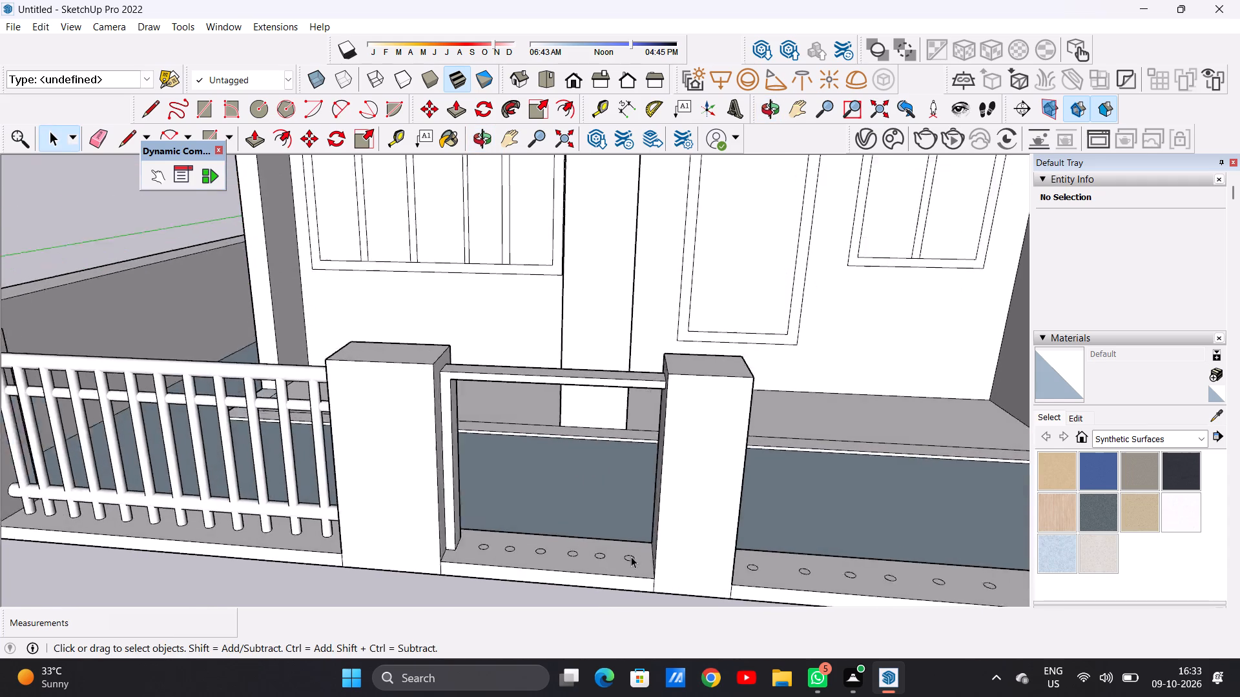
{"action": "scroll", "coordinate": [631, 556], "scroll_direction": "up", "scroll_amount": 11}
{"action": "double_click", "coordinate": [633, 565]}
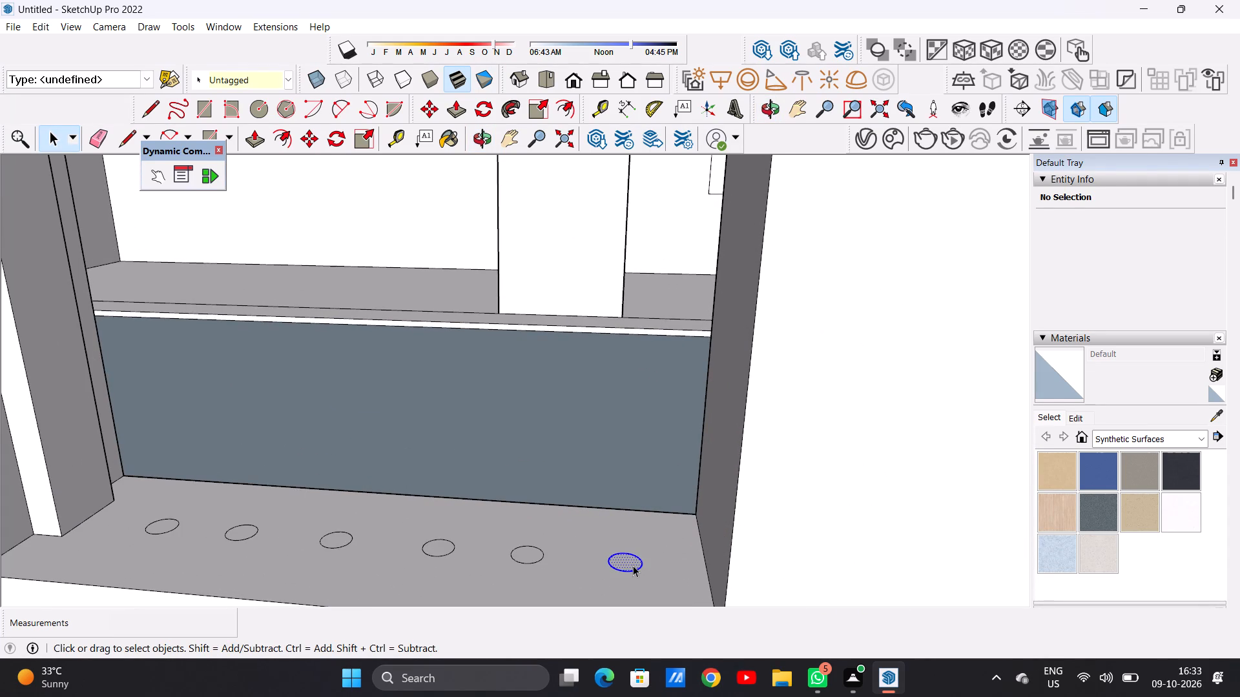
{"action": "key", "text": "Delete"}
Draw a line about 4' long across the top rail's underside near the narrow pillar, marking off an end strip.
{"action": "scroll", "coordinate": [603, 564], "scroll_direction": "down", "scroll_amount": 11}
{"action": "middle_click_drag", "start_coordinate": [594, 530], "coordinate": [594, 443]}
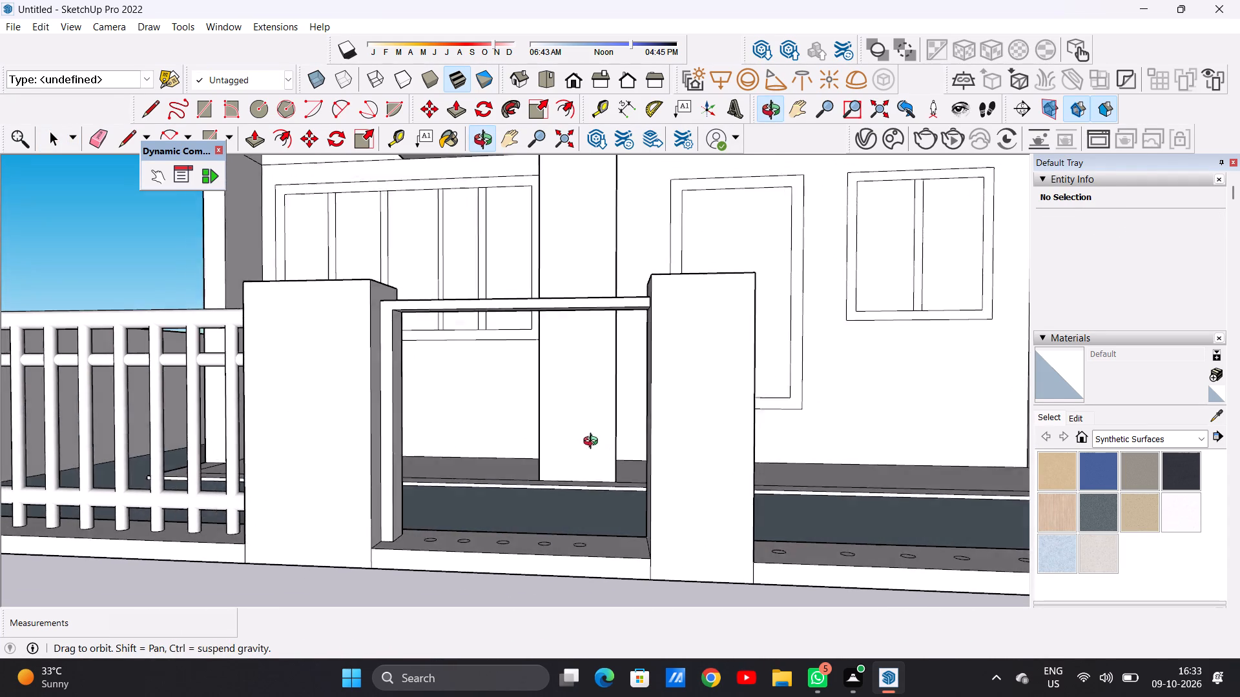
{"action": "middle_click_drag", "start_coordinate": [594, 443], "coordinate": [593, 441]}
{"action": "scroll", "coordinate": [628, 328], "scroll_direction": "up", "scroll_amount": 7}
{"action": "scroll", "coordinate": [645, 339], "scroll_direction": "down", "scroll_amount": 5}
{"action": "middle_click_drag", "start_coordinate": [636, 338], "coordinate": [634, 267]}
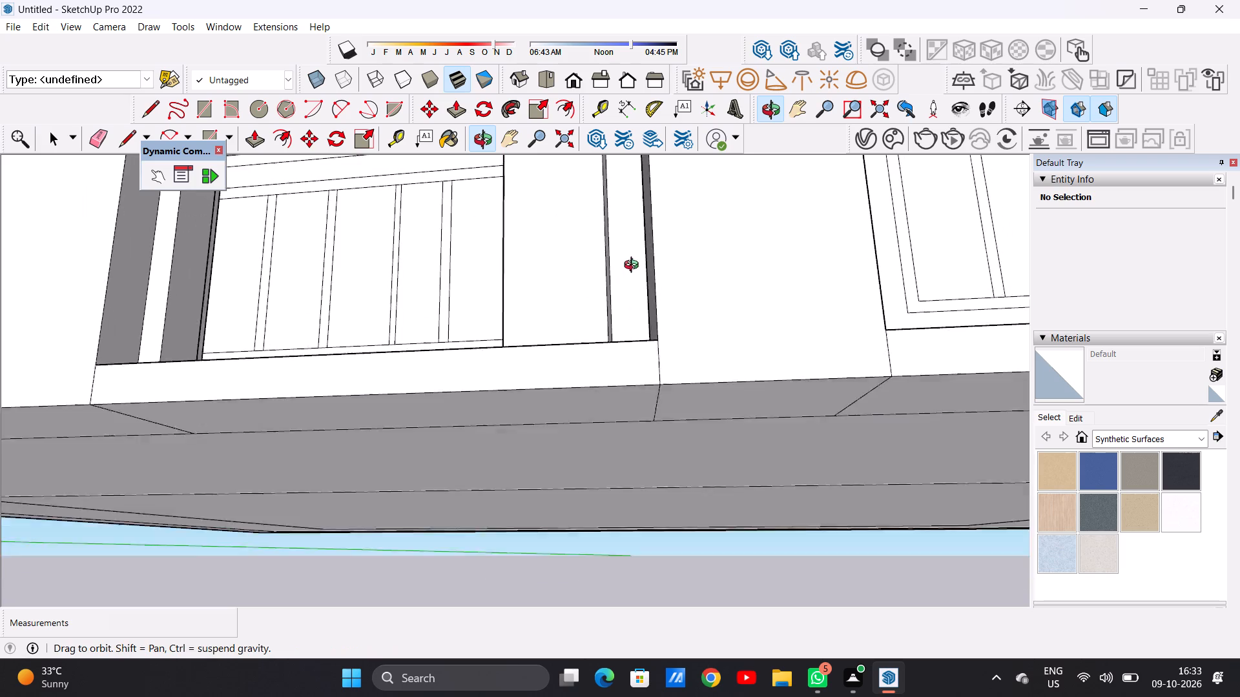
{"action": "middle_click_drag", "start_coordinate": [634, 267], "coordinate": [639, 369]}
{"action": "scroll", "coordinate": [637, 375], "scroll_direction": "down", "scroll_amount": 10}
{"action": "middle_click_drag", "start_coordinate": [632, 407], "coordinate": [635, 338]}
{"action": "scroll", "coordinate": [642, 394], "scroll_direction": "down", "scroll_amount": 1}
{"action": "scroll", "coordinate": [642, 394], "scroll_direction": "up", "scroll_amount": 2}
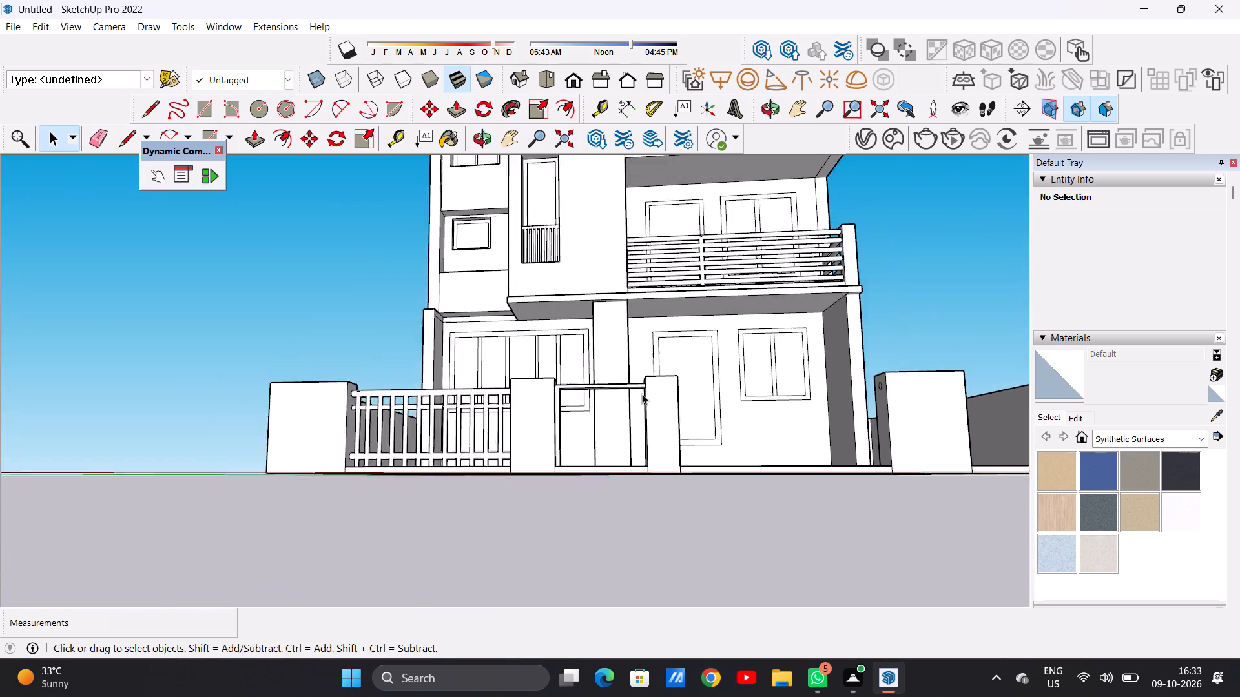
{"action": "scroll", "coordinate": [642, 394], "scroll_direction": "up", "scroll_amount": 4}
{"action": "middle_click_drag", "start_coordinate": [634, 377], "coordinate": [645, 312]}
{"action": "scroll", "coordinate": [658, 343], "scroll_direction": "up", "scroll_amount": 14}
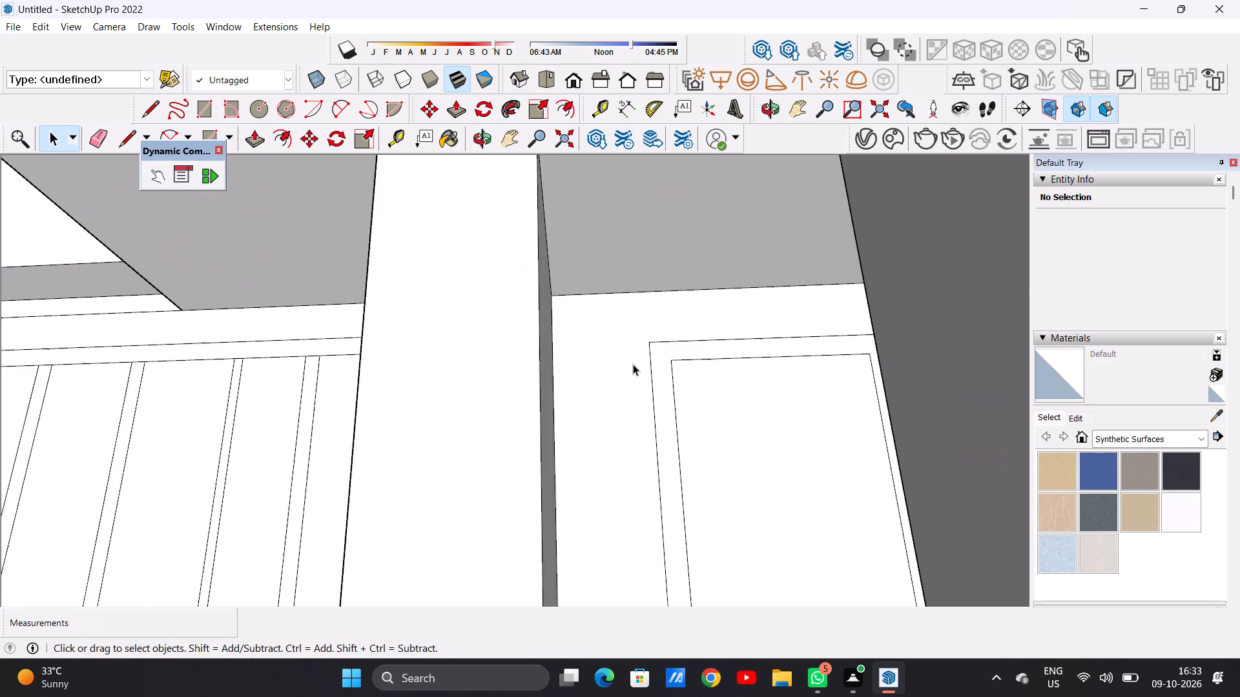
{"action": "scroll", "coordinate": [628, 390], "scroll_direction": "down", "scroll_amount": 5}
{"action": "middle_click_drag", "start_coordinate": [633, 390], "coordinate": [633, 299]}
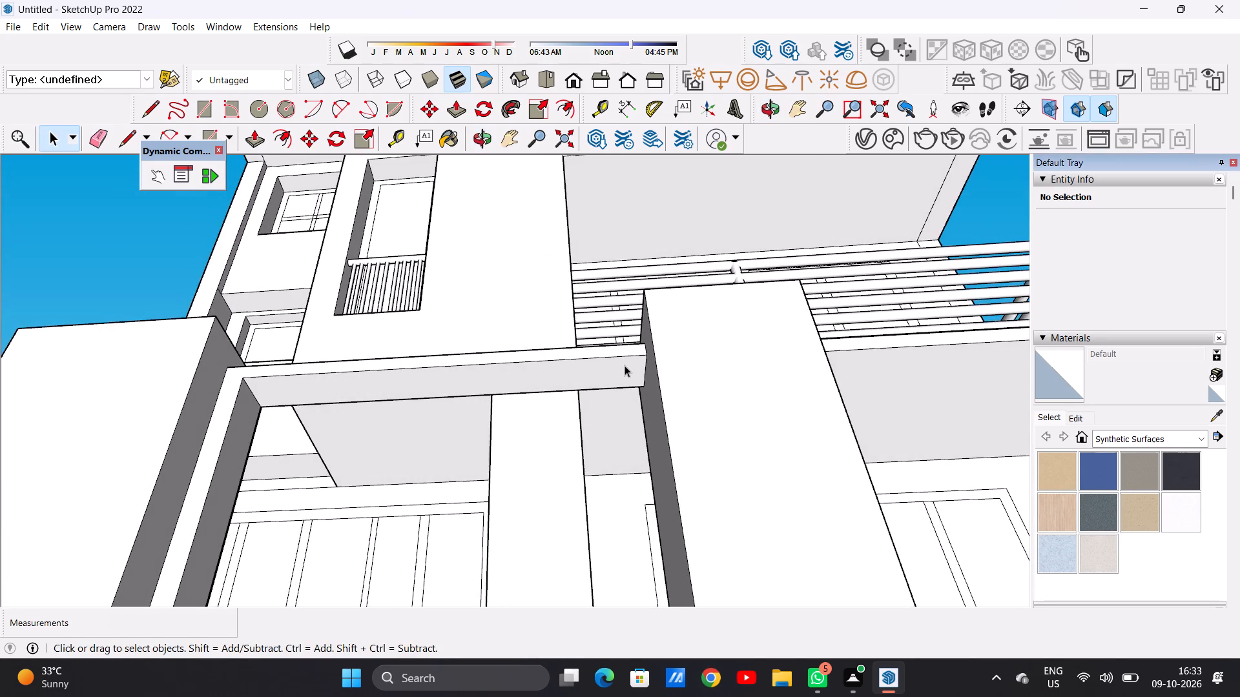
{"action": "scroll", "coordinate": [625, 367], "scroll_direction": "up", "scroll_amount": 9}
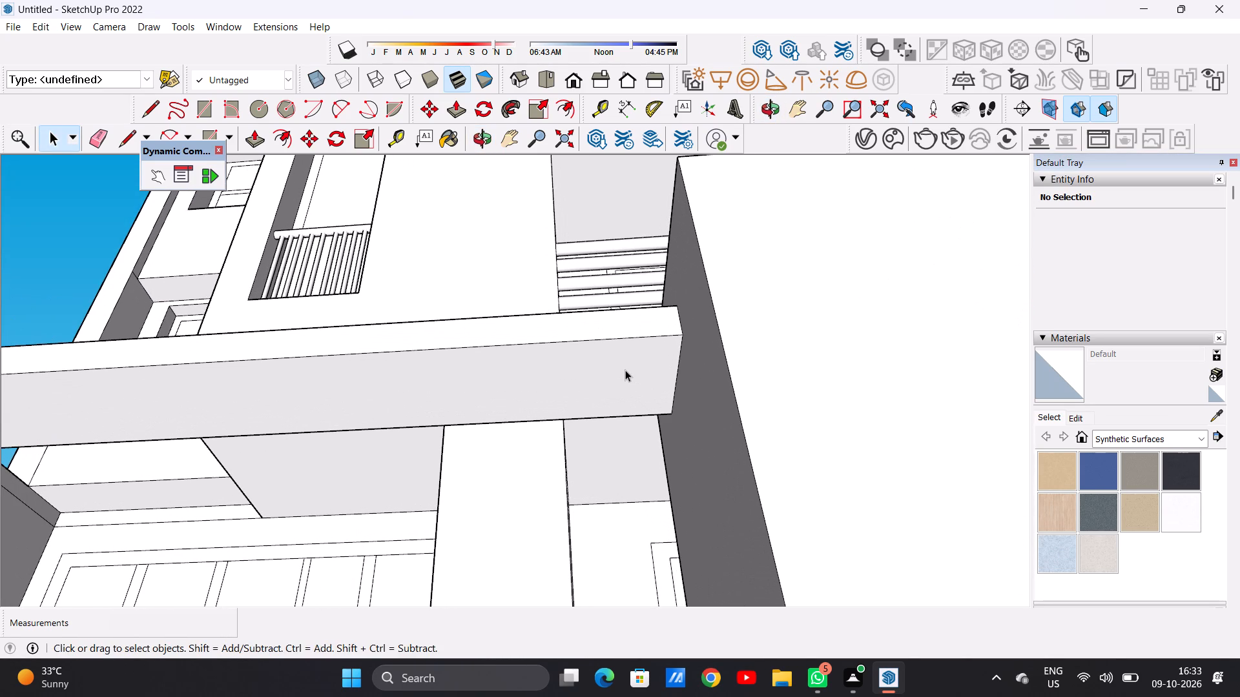
{"action": "key", "text": "l"}
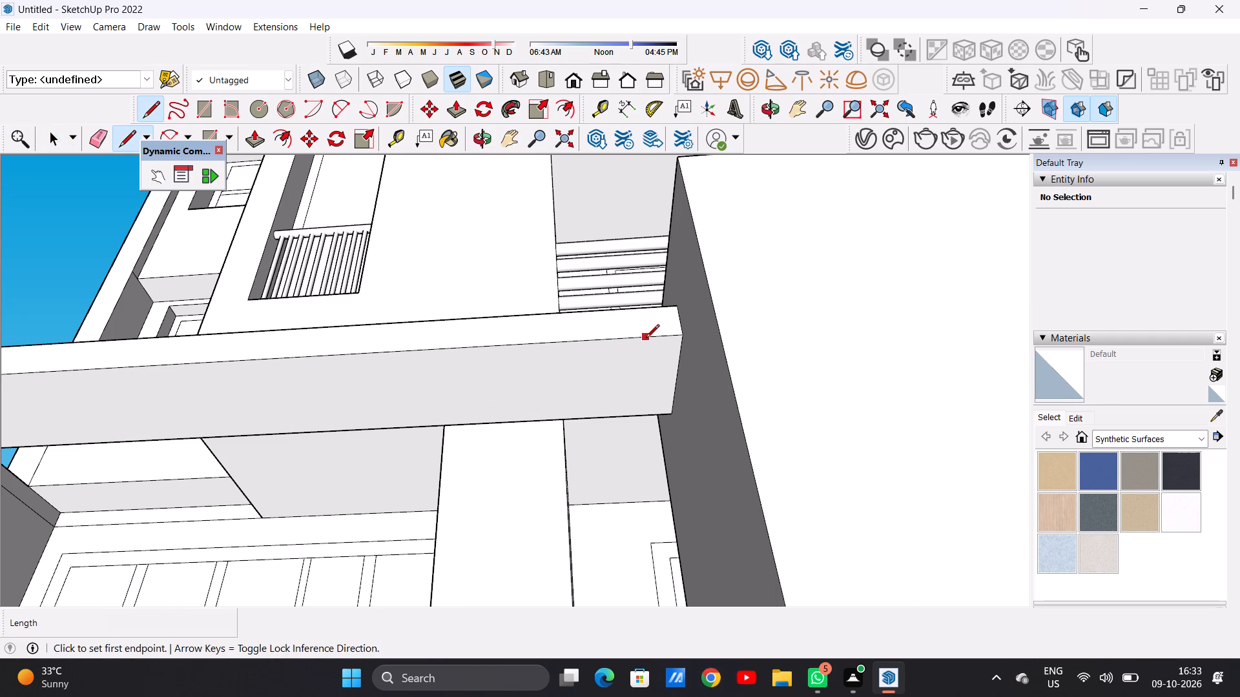
{"action": "left_click", "coordinate": [646, 339]}
{"action": "left_click", "coordinate": [639, 418]}
{"action": "key", "text": "space"}
Push/Pull the end strip down about 29' 8 3/4" to the wall base, forming a vertical post beside the narrow pillar.
{"action": "type", "text": "P"}
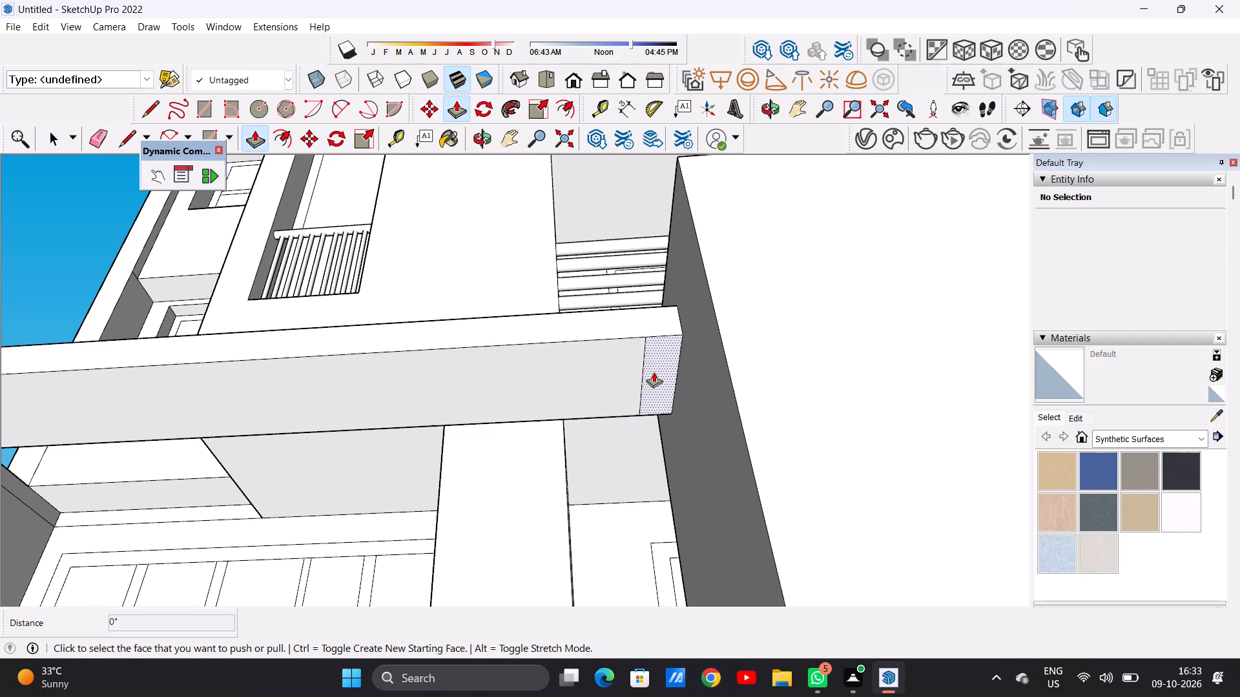
{"action": "left_click", "coordinate": [654, 372]}
{"action": "left_click", "coordinate": [664, 375]}
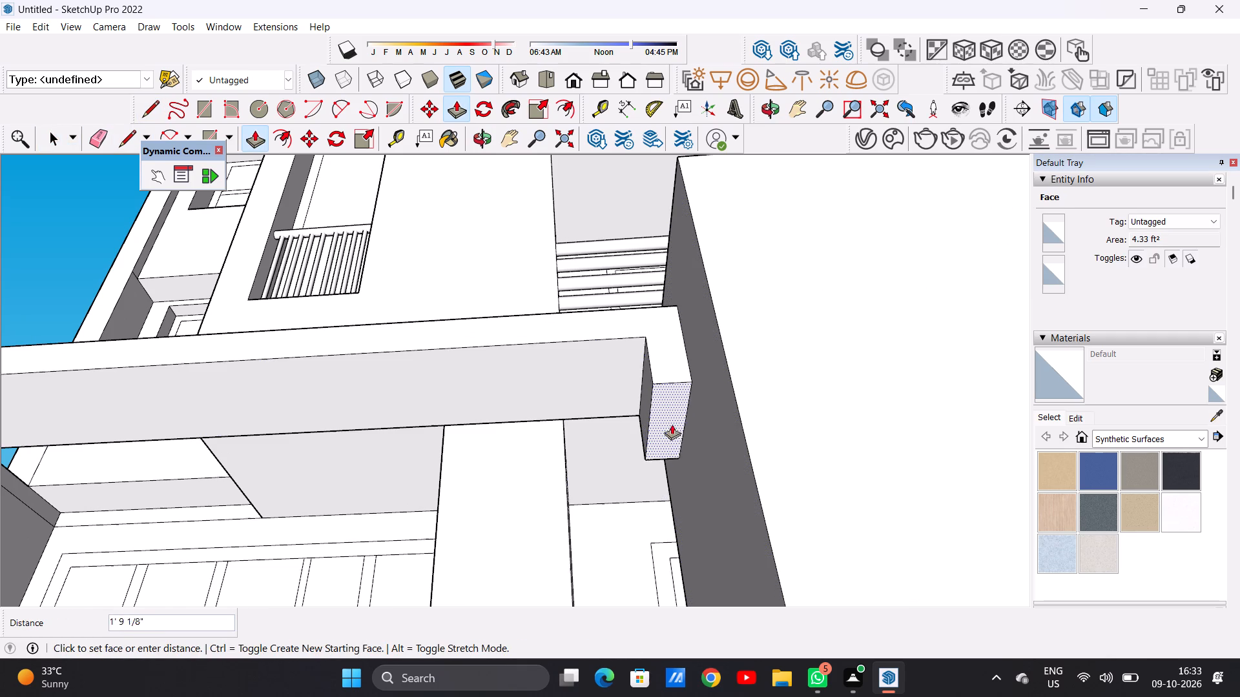
{"action": "scroll", "coordinate": [653, 454], "scroll_direction": "down", "scroll_amount": 18}
{"action": "scroll", "coordinate": [654, 505], "scroll_direction": "down", "scroll_amount": 5}
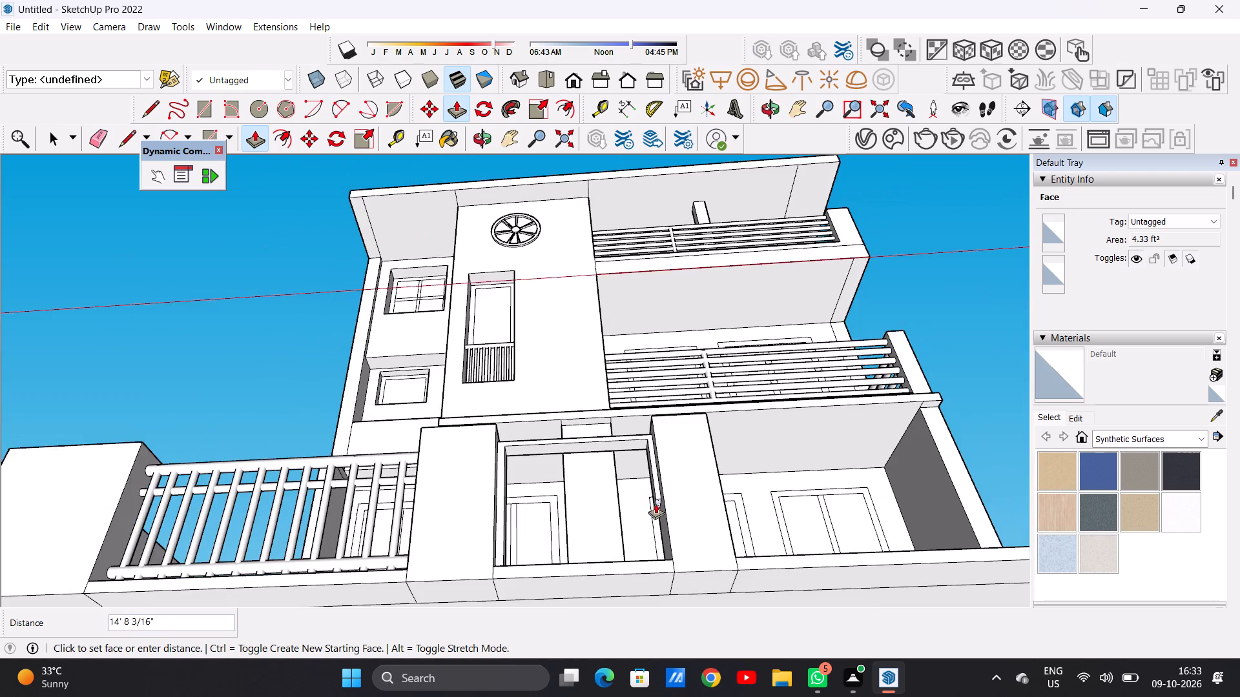
{"action": "middle_click_drag", "start_coordinate": [653, 542], "coordinate": [643, 612]}
{"action": "scroll", "coordinate": [650, 537], "scroll_direction": "down", "scroll_amount": 17}
{"action": "middle_click_drag", "start_coordinate": [650, 551], "coordinate": [650, 560]}
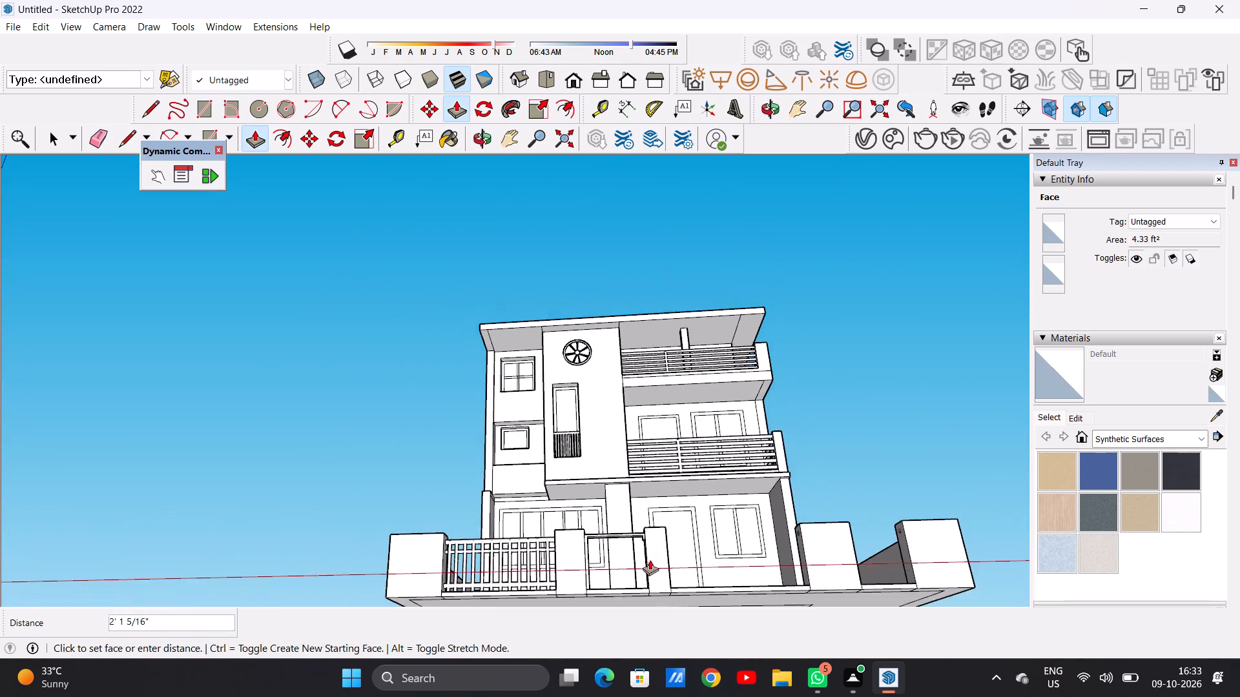
{"action": "middle_click_drag", "start_coordinate": [650, 560], "coordinate": [650, 604]}
{"action": "scroll", "coordinate": [650, 597], "scroll_direction": "up", "scroll_amount": 20}
{"action": "scroll", "coordinate": [650, 597], "scroll_direction": "up", "scroll_amount": 4}
{"action": "scroll", "coordinate": [623, 445], "scroll_direction": "down", "scroll_amount": 9}
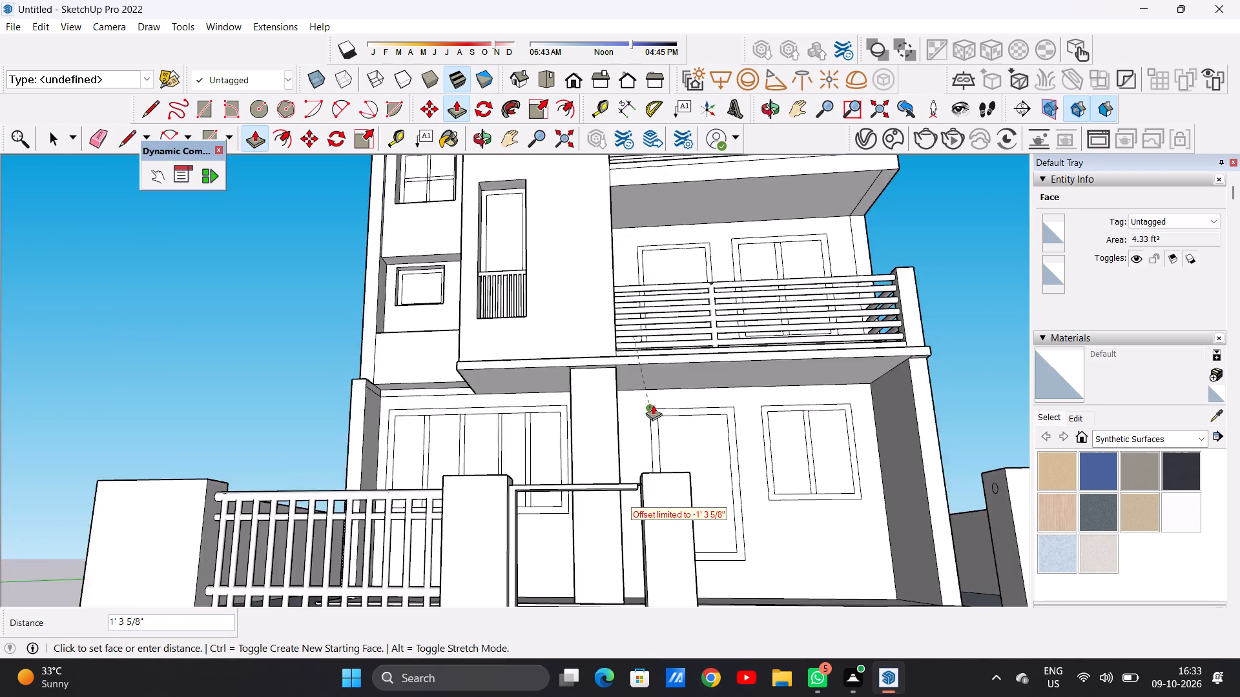
{"action": "scroll", "coordinate": [653, 405], "scroll_direction": "down", "scroll_amount": 10}
{"action": "middle_click_drag", "start_coordinate": [650, 434], "coordinate": [618, 613]}
{"action": "scroll", "coordinate": [628, 463], "scroll_direction": "up", "scroll_amount": 11}
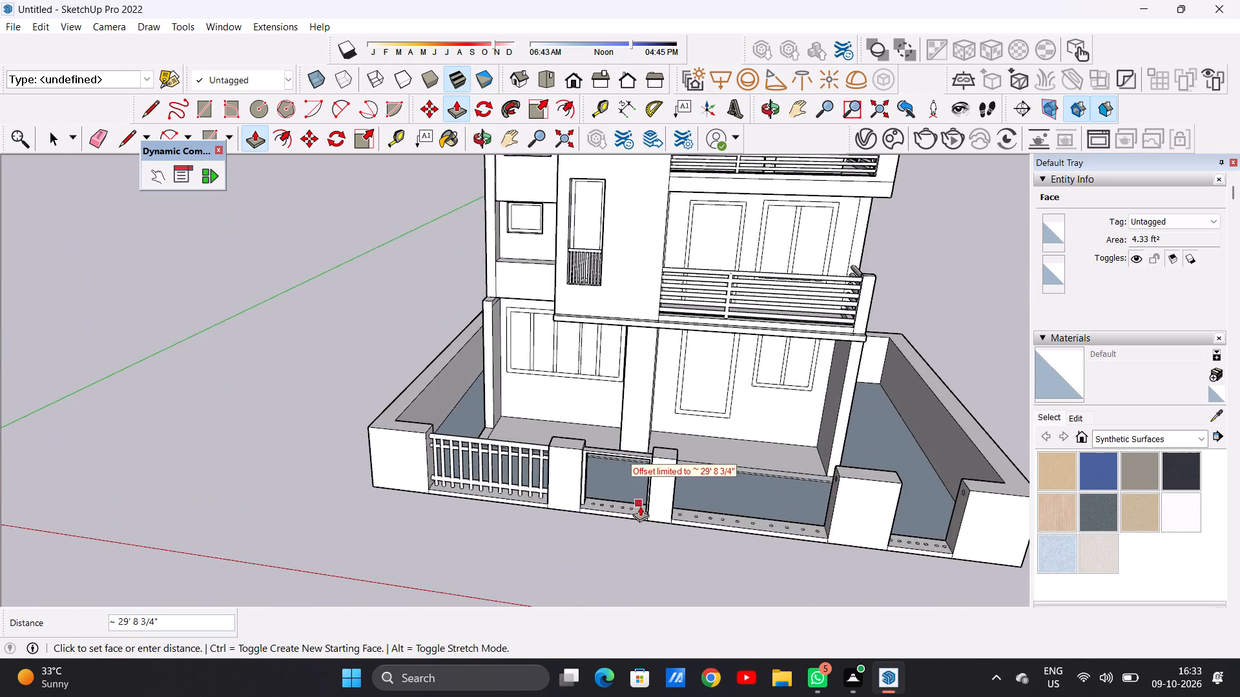
{"action": "scroll", "coordinate": [640, 506], "scroll_direction": "up", "scroll_amount": 17}
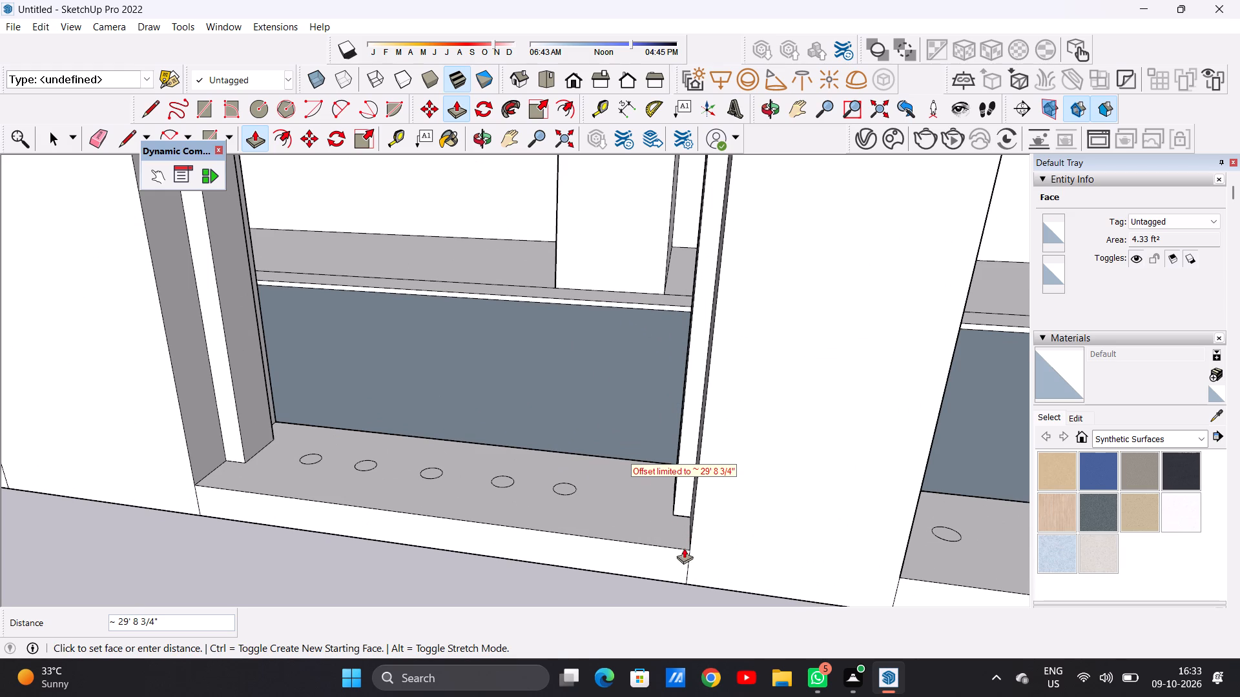
{"action": "left_click", "coordinate": [689, 550]}
{"action": "key", "text": "space"}
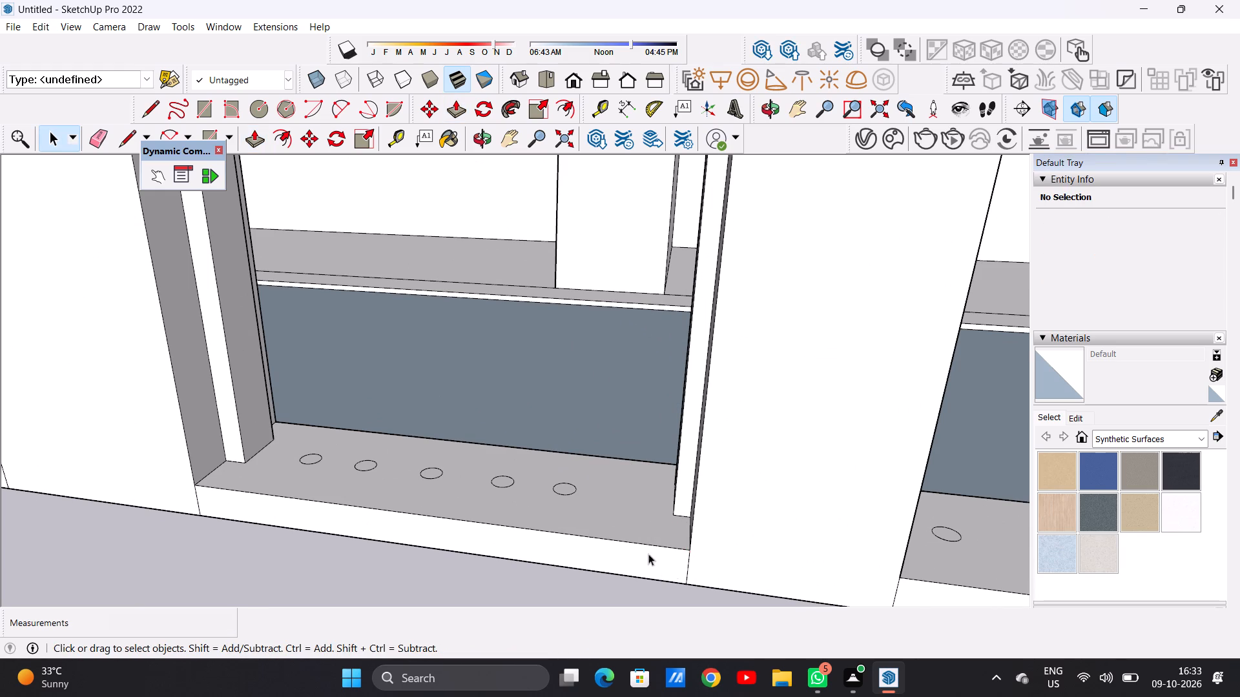
Copy the circle nearest the narrow pillar, with its face, about 4' 2 1/2" toward that pillar along the second bay's wall base.
{"action": "scroll", "coordinate": [647, 543], "scroll_direction": "down", "scroll_amount": 13}
{"action": "middle_click_drag", "start_coordinate": [626, 515], "coordinate": [652, 544]}
{"action": "scroll", "coordinate": [654, 518], "scroll_direction": "up", "scroll_amount": 5}
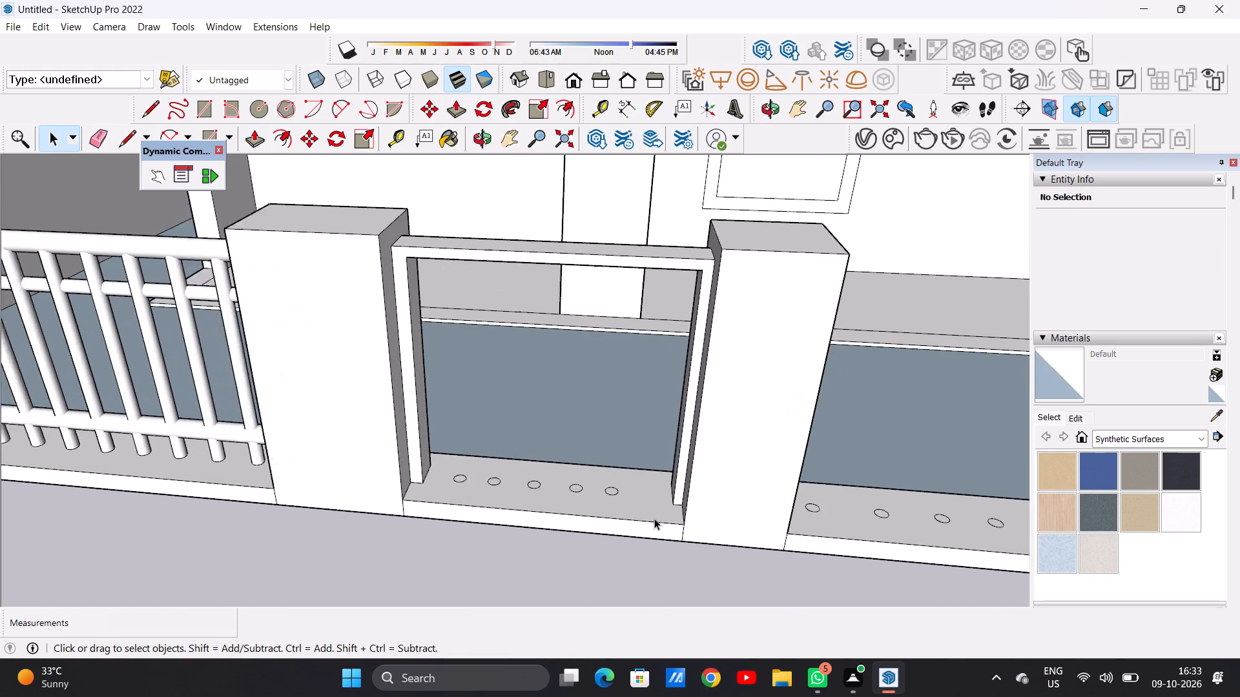
{"action": "scroll", "coordinate": [654, 518], "scroll_direction": "up", "scroll_amount": 2}
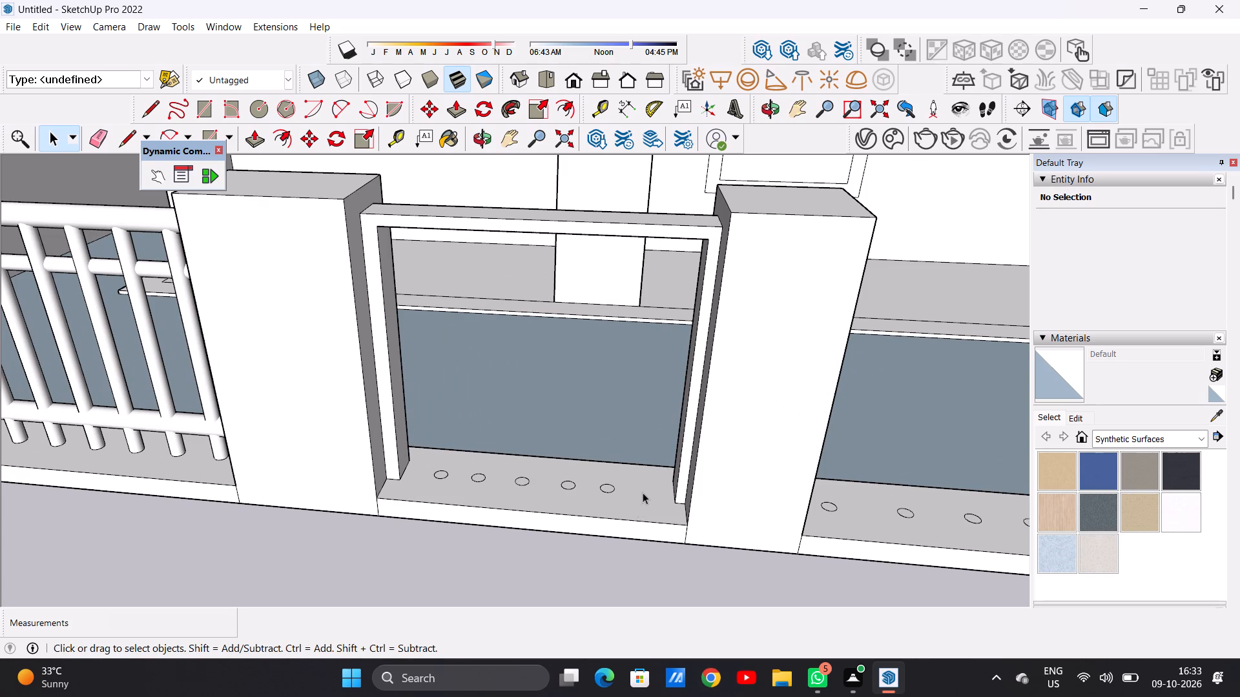
{"action": "scroll", "coordinate": [643, 470], "scroll_direction": "up", "scroll_amount": 9}
{"action": "double_click", "coordinate": [568, 498]}
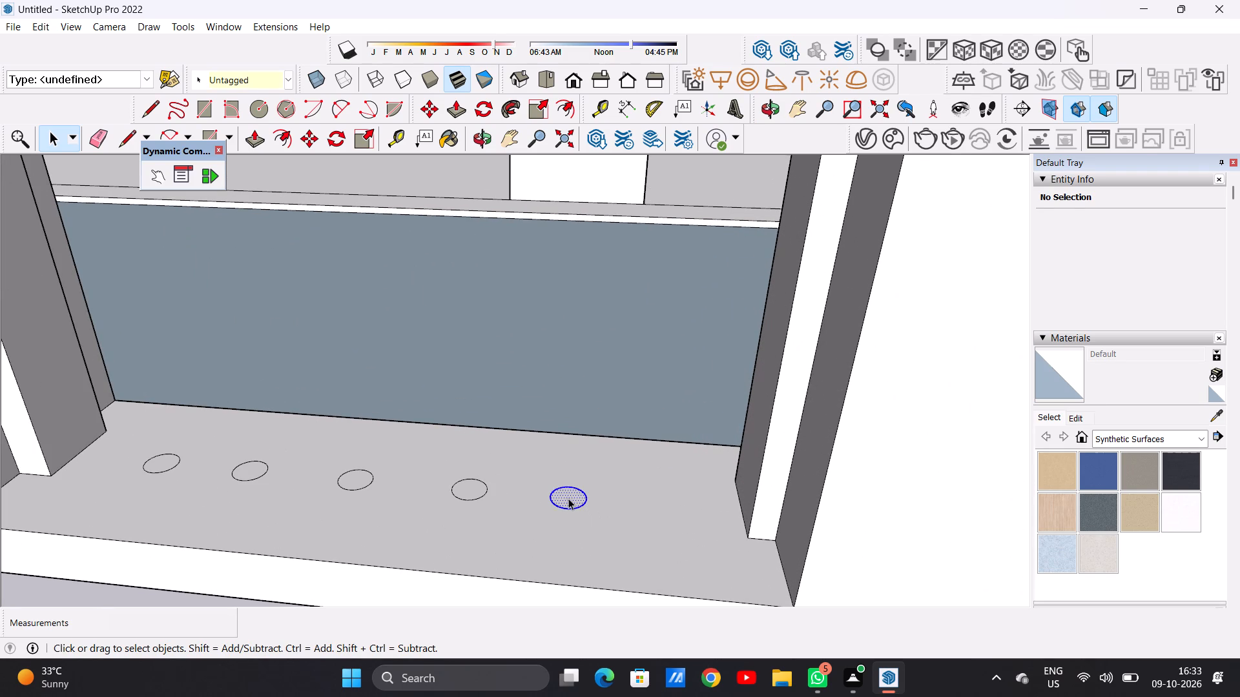
{"action": "middle_click_drag", "start_coordinate": [568, 499], "coordinate": [596, 601]}
{"action": "scroll", "coordinate": [602, 530], "scroll_direction": "up", "scroll_amount": 2}
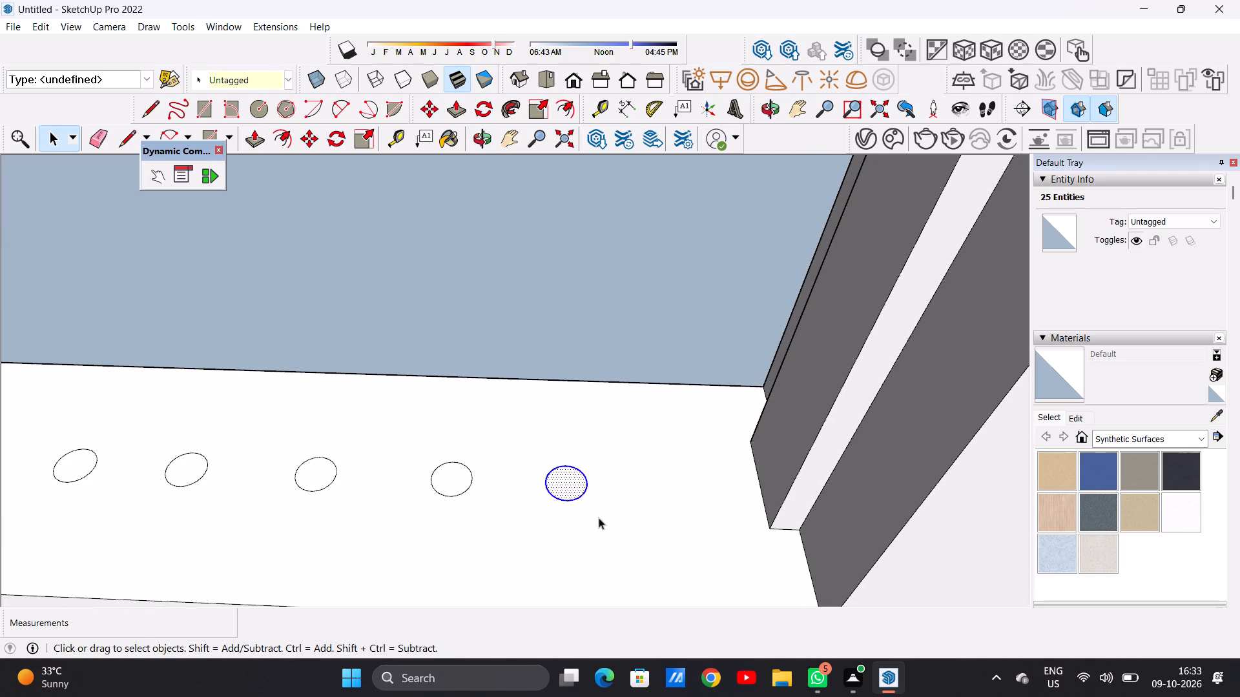
{"action": "key", "text": "m"}
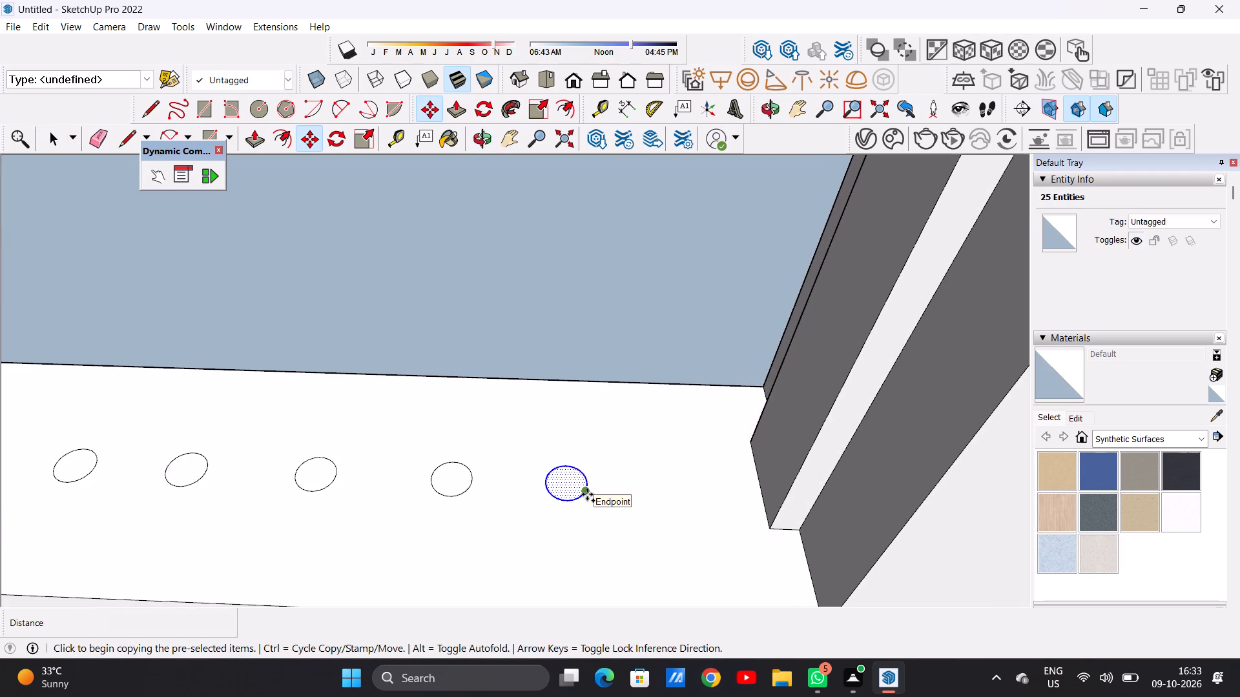
{"action": "left_click", "coordinate": [587, 494]}
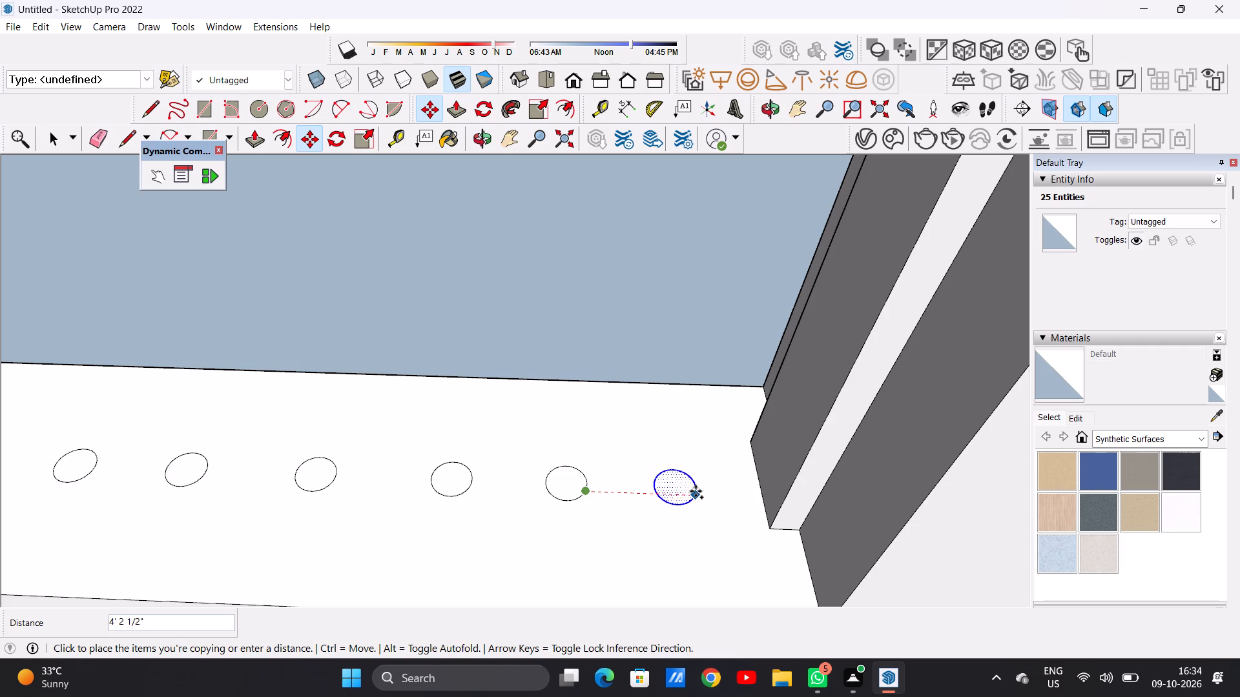
{"action": "left_click", "coordinate": [696, 491]}
{"action": "key", "text": "space"}
{"action": "scroll", "coordinate": [561, 454], "scroll_direction": "down", "scroll_amount": 10}
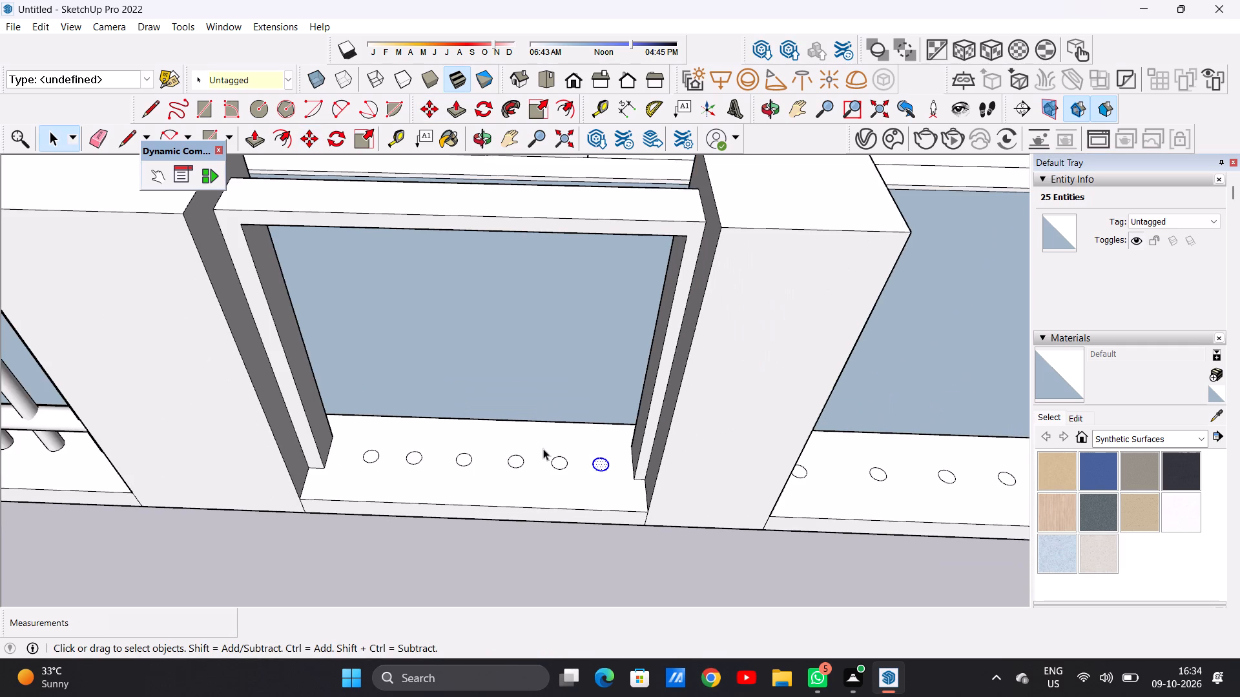
{"action": "left_click", "coordinate": [505, 580]}
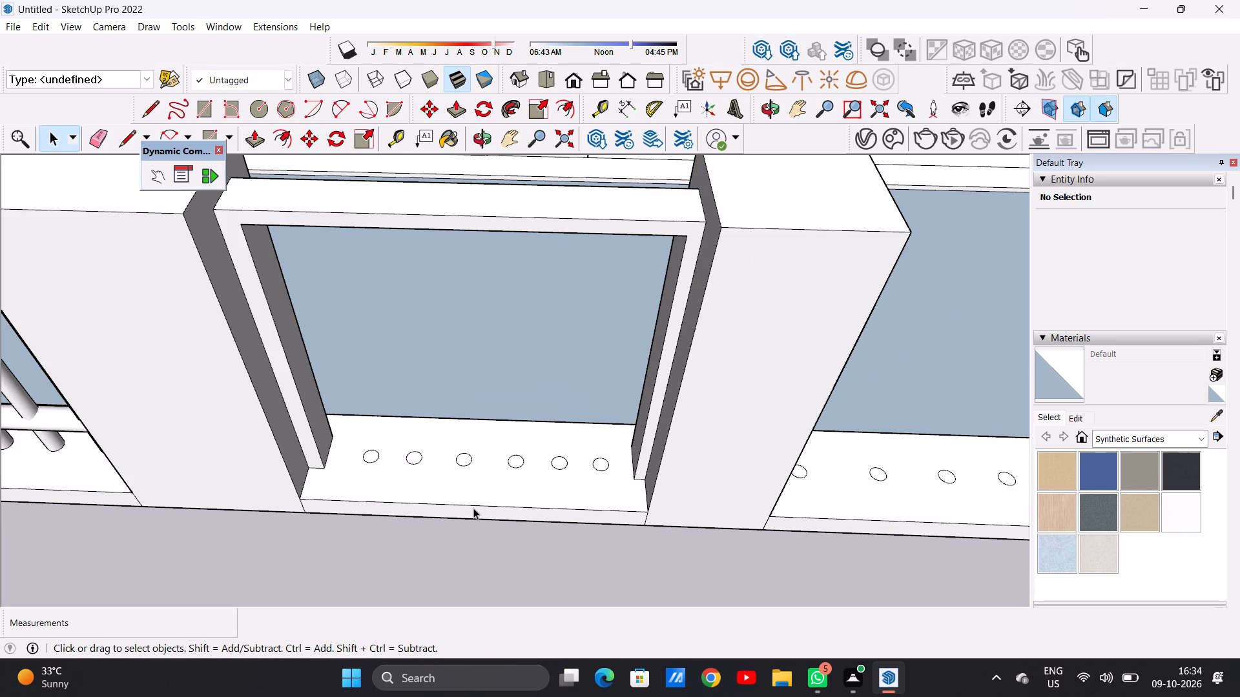
Move the circle nearest the wide pillar, with its face, slightly toward that pillar on the second bay's wall base.
{"action": "scroll", "coordinate": [399, 463], "scroll_direction": "up", "scroll_amount": 4}
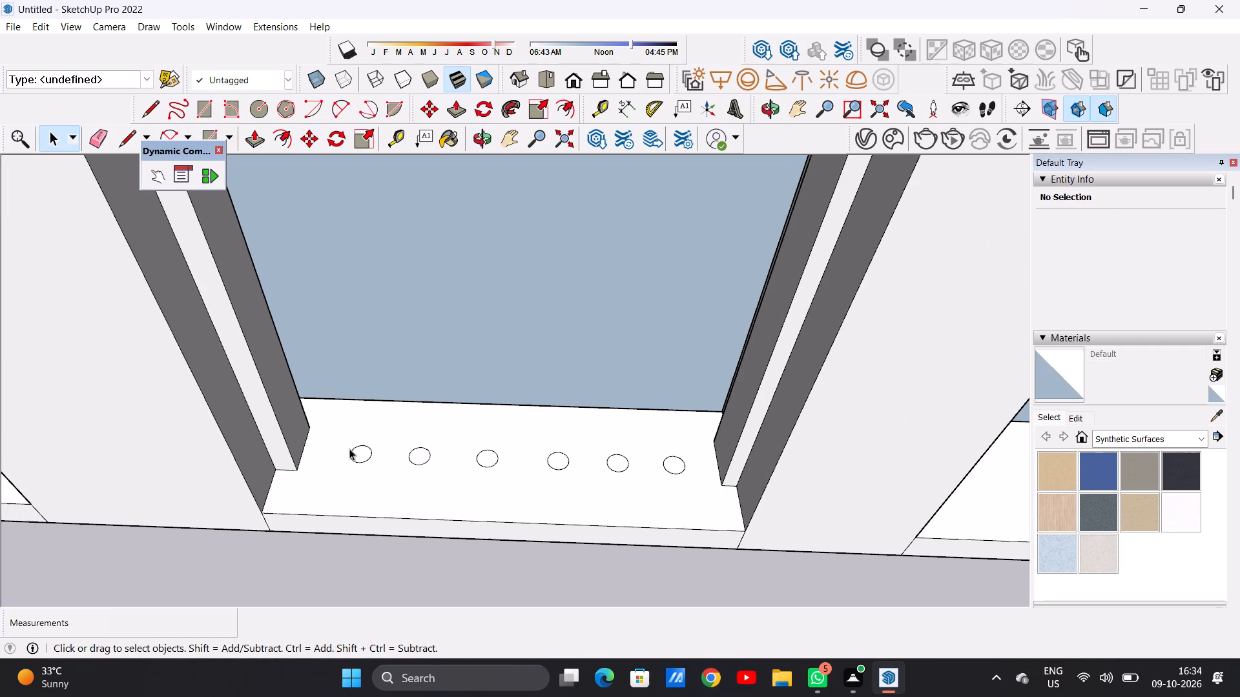
{"action": "scroll", "coordinate": [358, 449], "scroll_direction": "up", "scroll_amount": 3}
{"action": "double_click", "coordinate": [358, 450]}
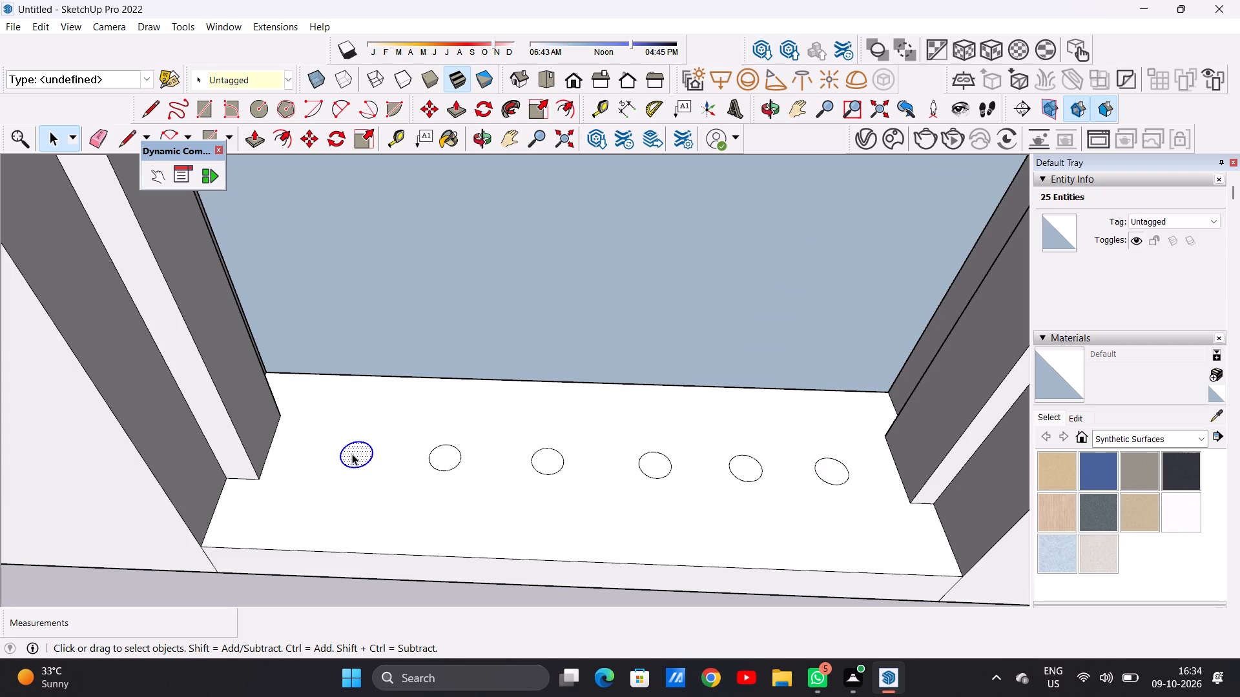
{"action": "key", "text": "m"}
{"action": "left_click", "coordinate": [362, 466]}
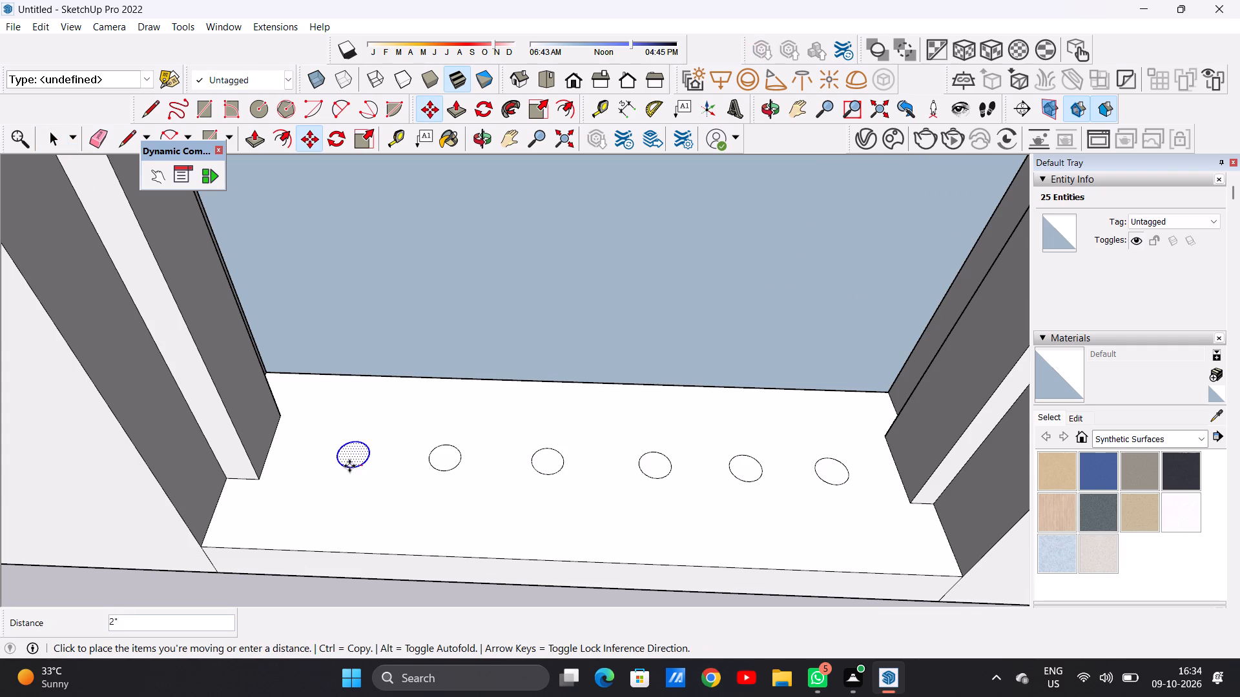
{"action": "left_click", "coordinate": [340, 466]}
{"action": "key", "text": "space"}
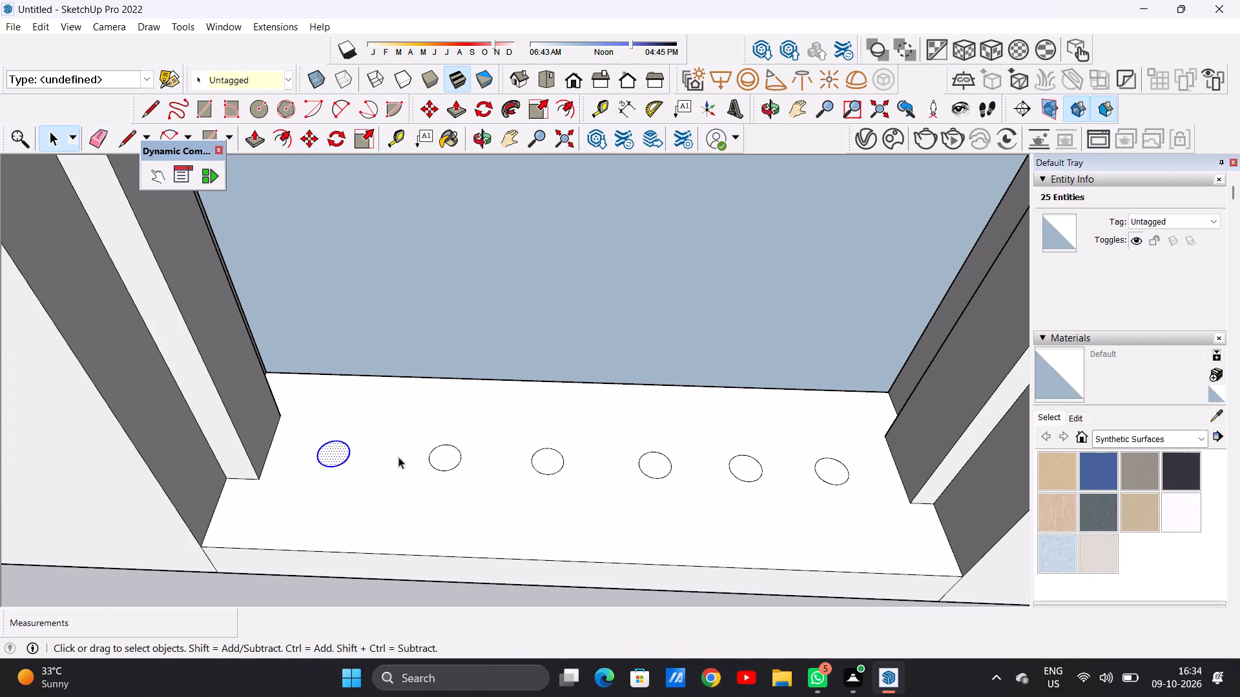
Move the second circle from the wide pillar, with its face, about 11 7/8" toward that pillar on the second bay's wall base.
{"action": "double_click", "coordinate": [447, 456]}
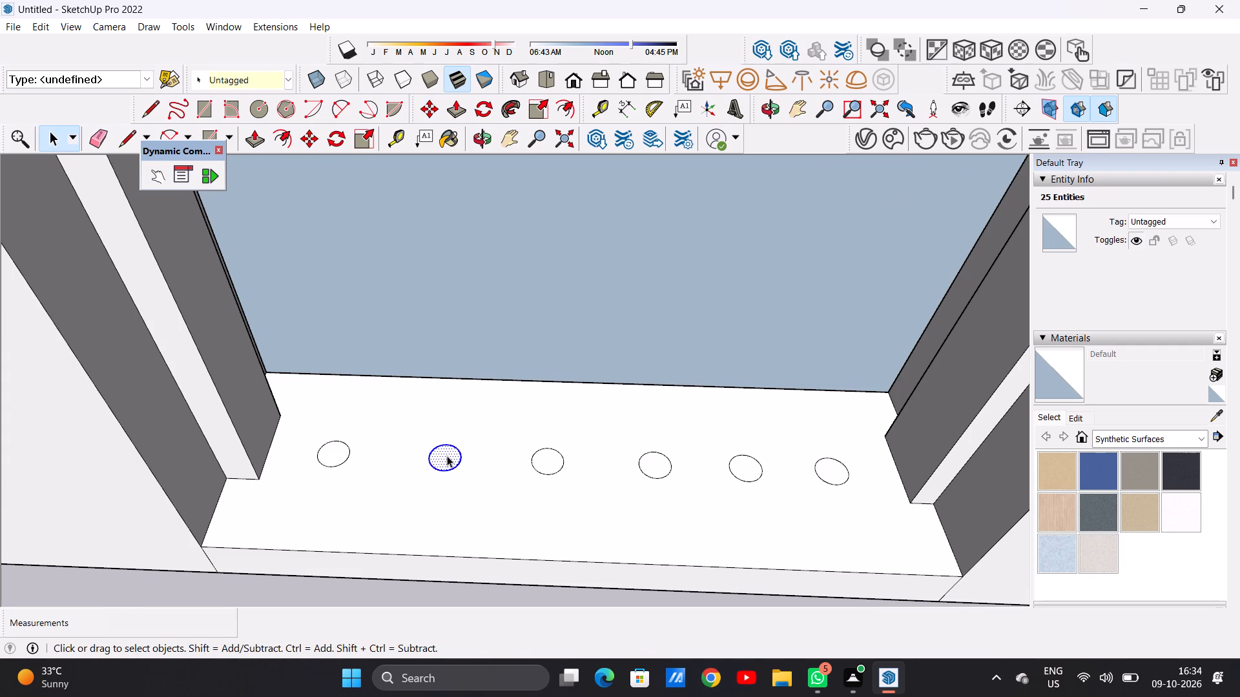
{"action": "key", "text": "m"}
{"action": "left_click", "coordinate": [453, 467]}
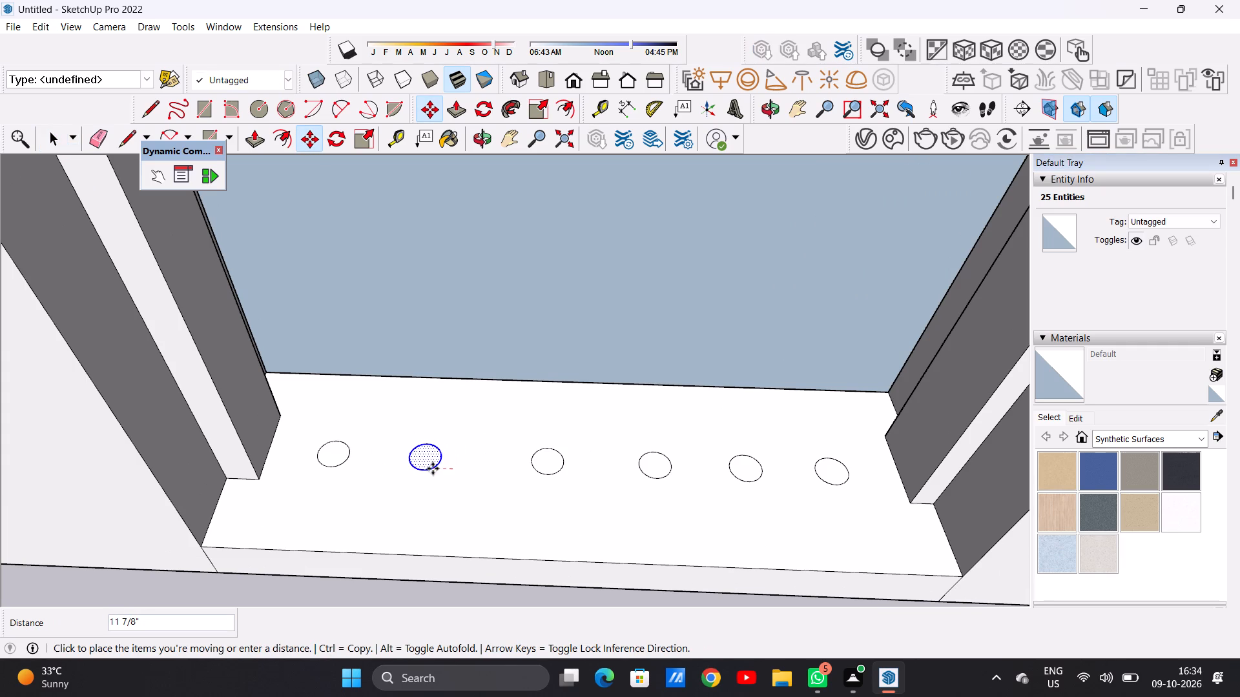
{"action": "left_click", "coordinate": [433, 469]}
{"action": "key", "text": "space"}
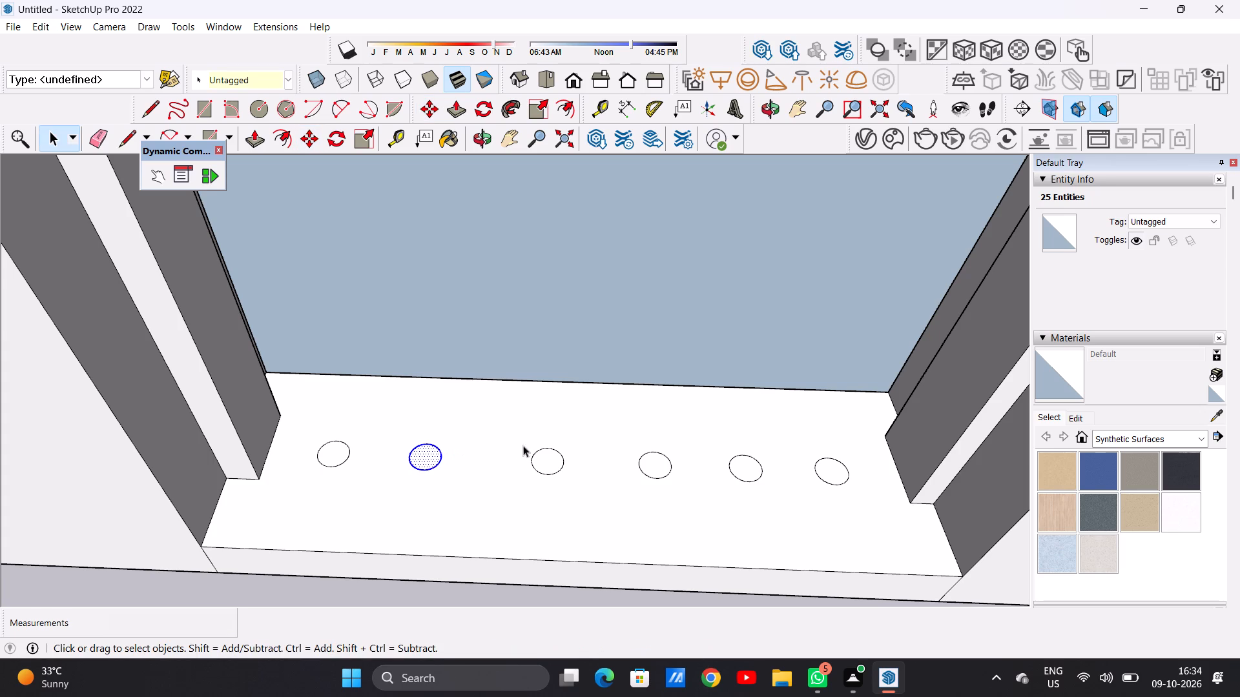
{"action": "key", "text": "space"}
Move the third circle from the wide pillar, with its face, about 2' 3 3/8" toward that pillar along the wall base.
{"action": "double_click", "coordinate": [541, 454]}
{"action": "key", "text": "m"}
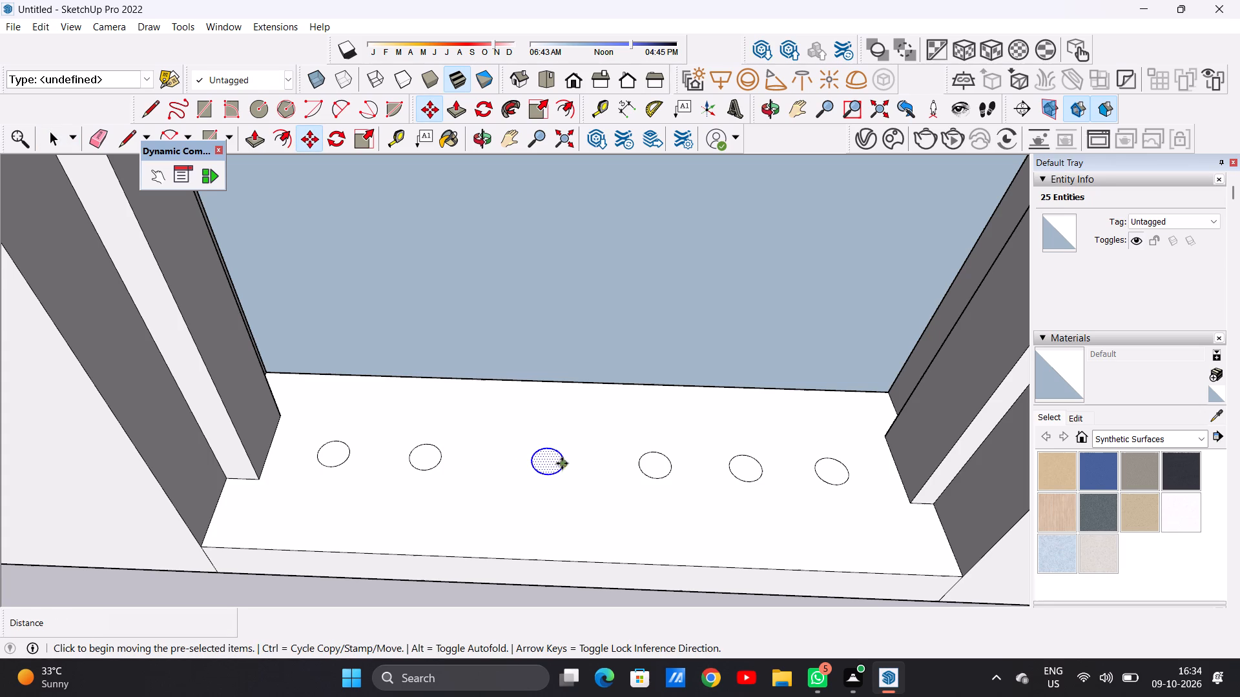
{"action": "left_click", "coordinate": [565, 470]}
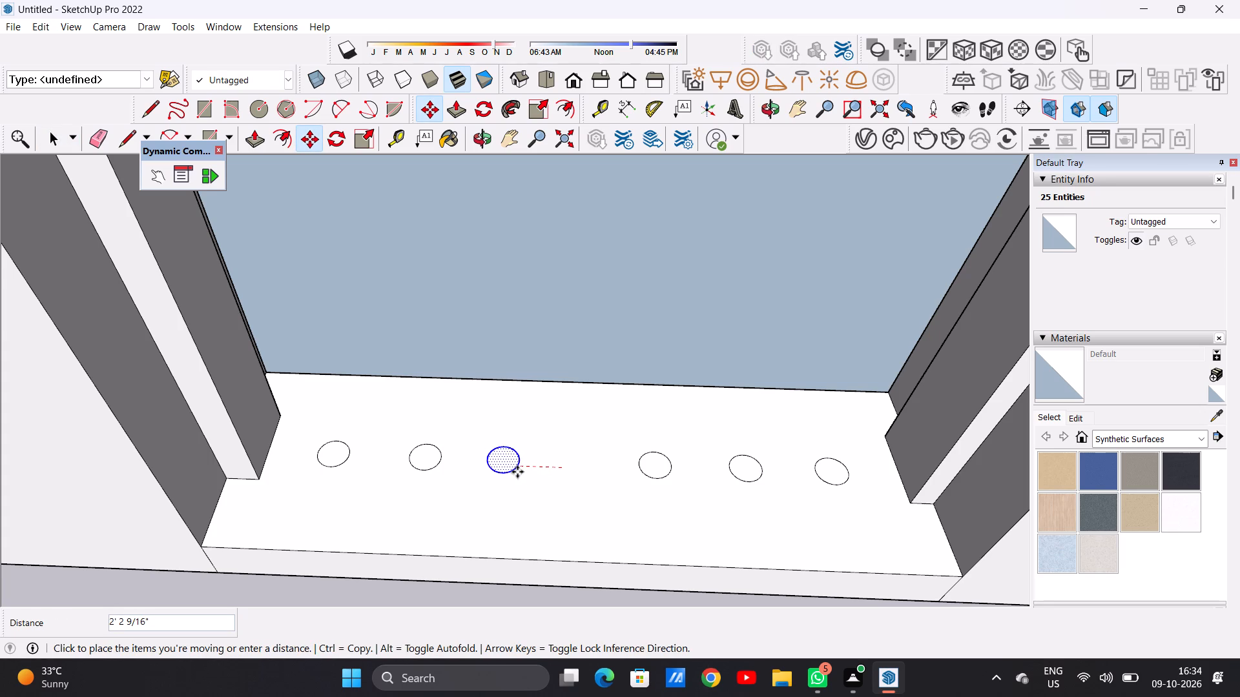
{"action": "left_click", "coordinate": [516, 469]}
{"action": "key", "text": "space"}
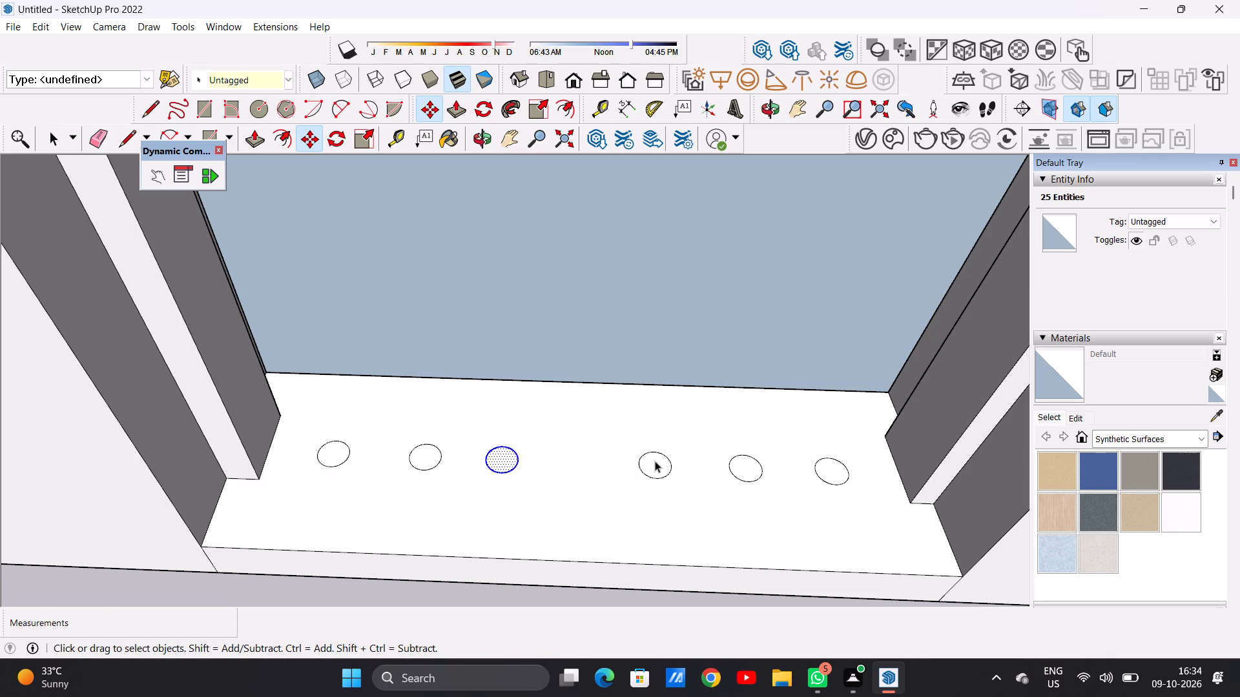
Move the fourth circle from the wide pillar, with its face, about 6 1/16" toward the narrow pillar.
{"action": "double_click", "coordinate": [652, 465]}
{"action": "key", "text": "m"}
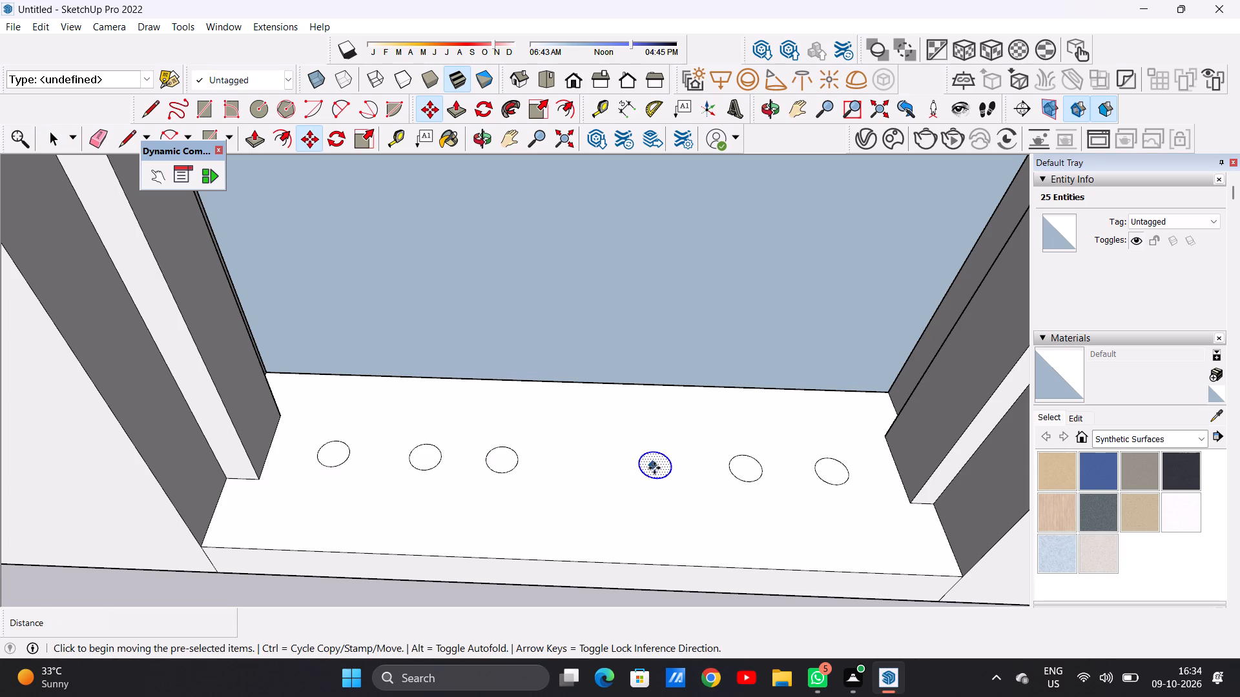
{"action": "left_click", "coordinate": [662, 477]}
{"action": "left_click", "coordinate": [672, 478]}
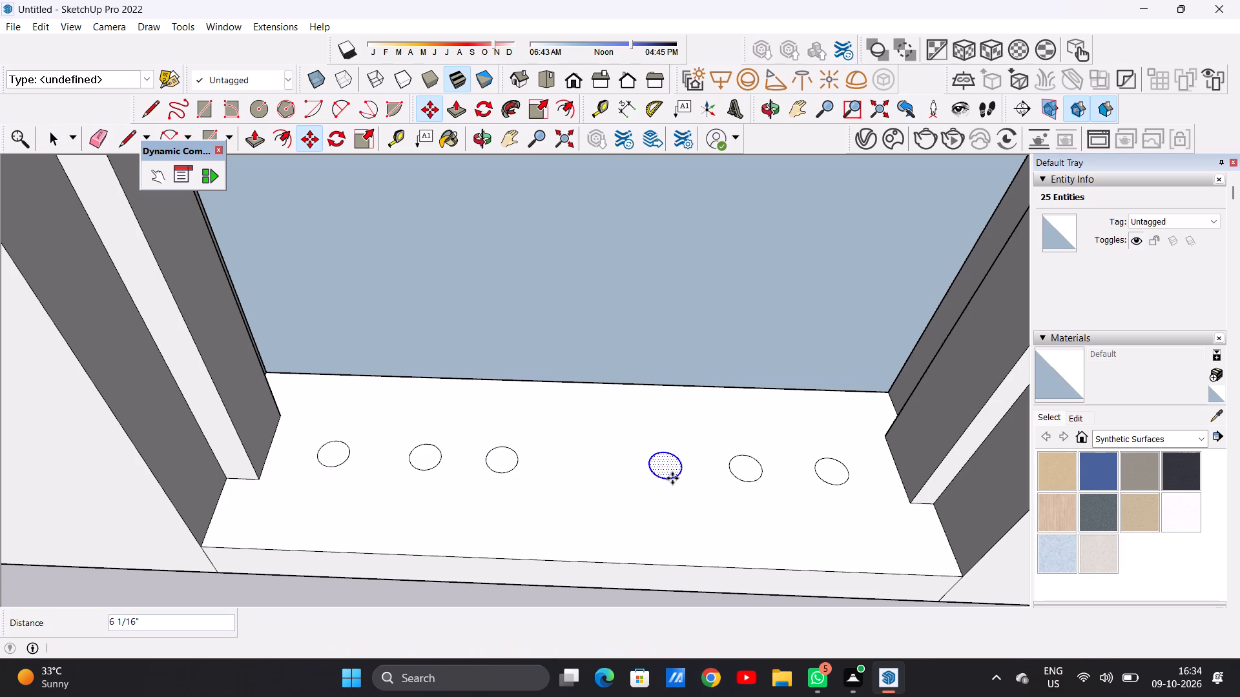
{"action": "key", "text": "space"}
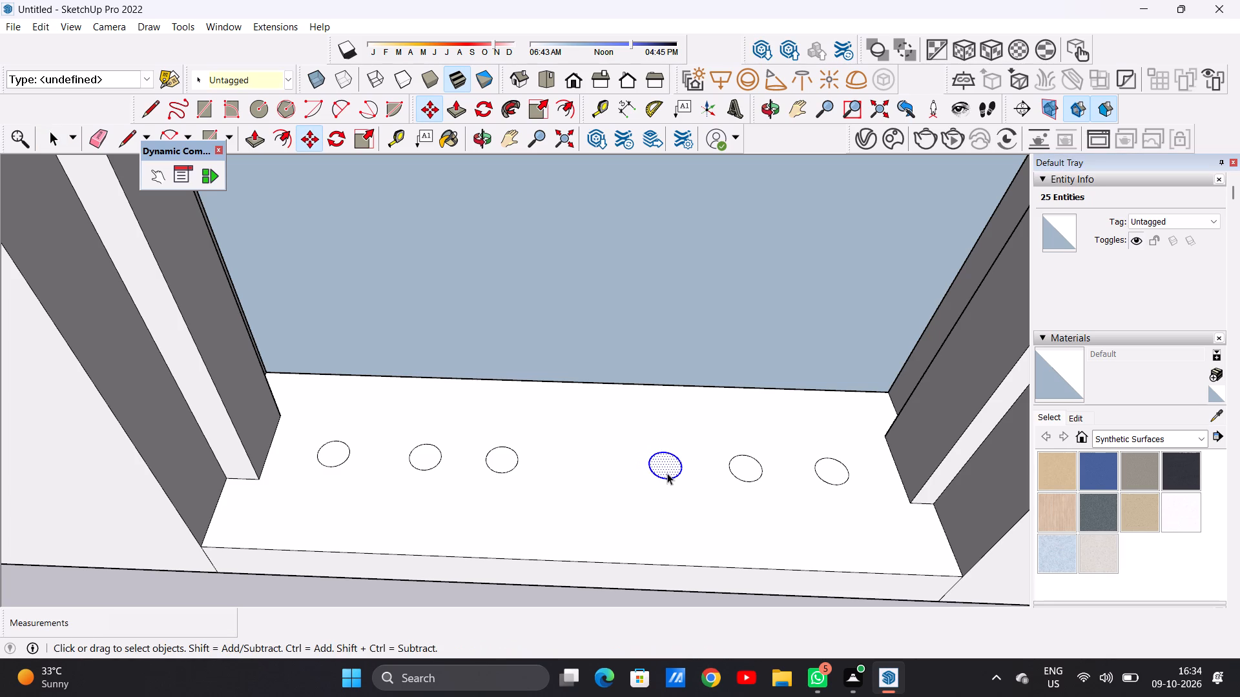
Copy the fourth circle, with its face, toward the wide pillar into the middle of the gap beside the third circle.
{"action": "key", "text": "m"}
{"action": "left_click", "coordinate": [669, 474]}
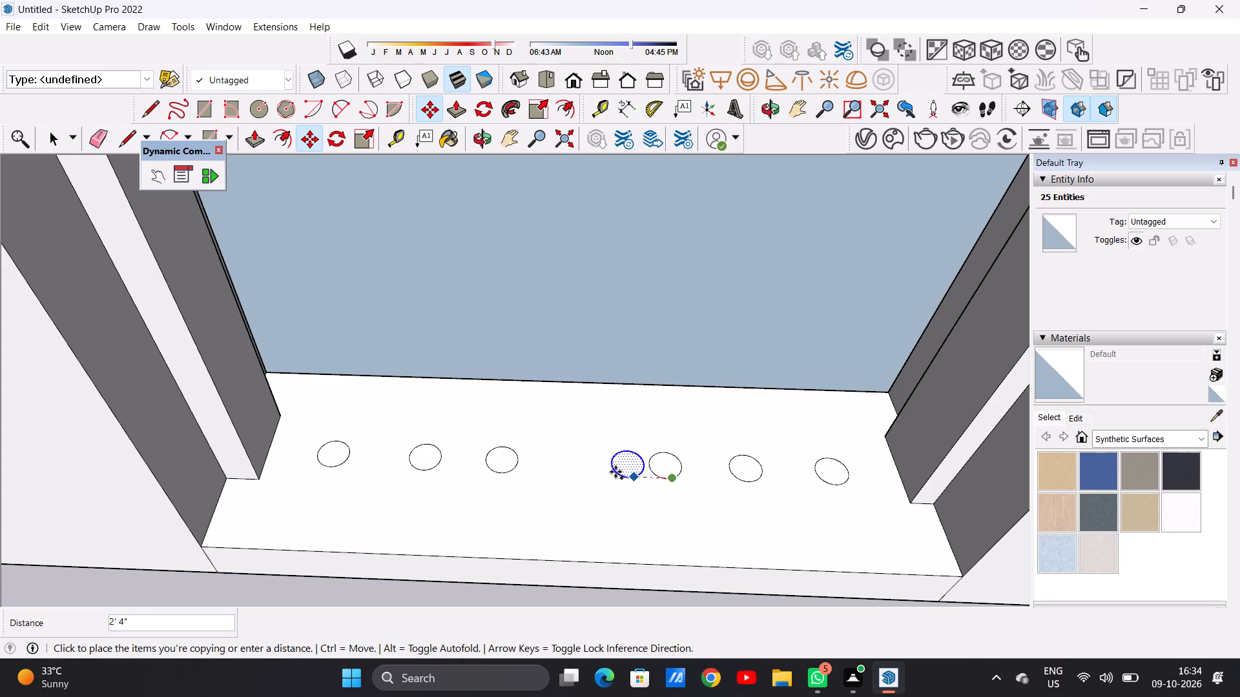
{"action": "left_click", "coordinate": [588, 472]}
{"action": "key", "text": "space"}
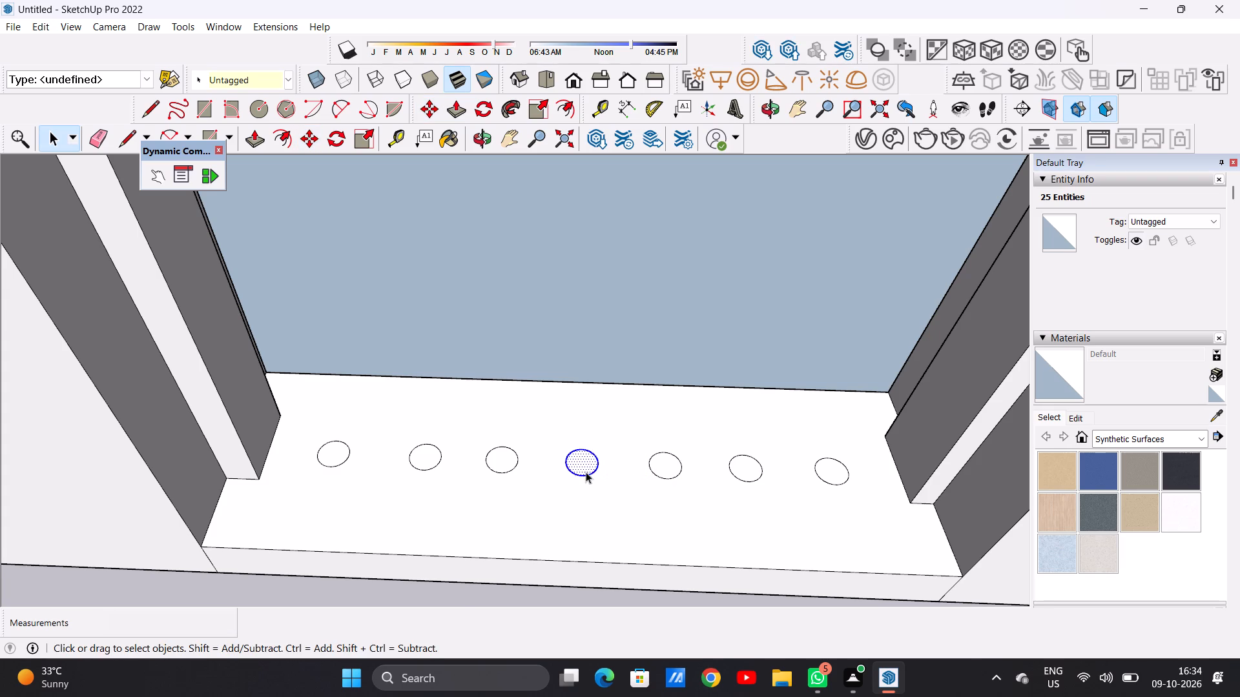
{"action": "scroll", "coordinate": [570, 438], "scroll_direction": "down", "scroll_amount": 12}
{"action": "left_click", "coordinate": [552, 521]}
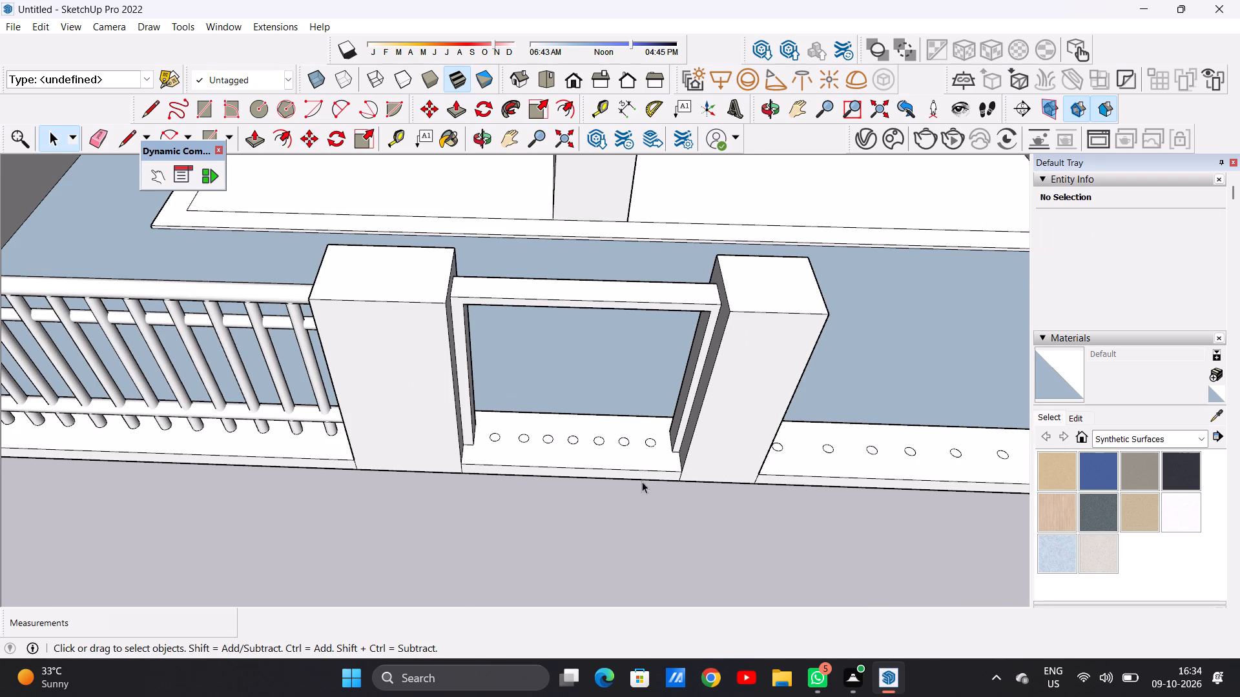
Draw two lines, each about 4' long, across the inner face of the narrow pillar's post, marking off a thin strip just below the top rail.
{"action": "middle_click_drag", "start_coordinate": [642, 481], "coordinate": [623, 286]}
{"action": "middle_click_drag", "start_coordinate": [648, 443], "coordinate": [648, 559]}
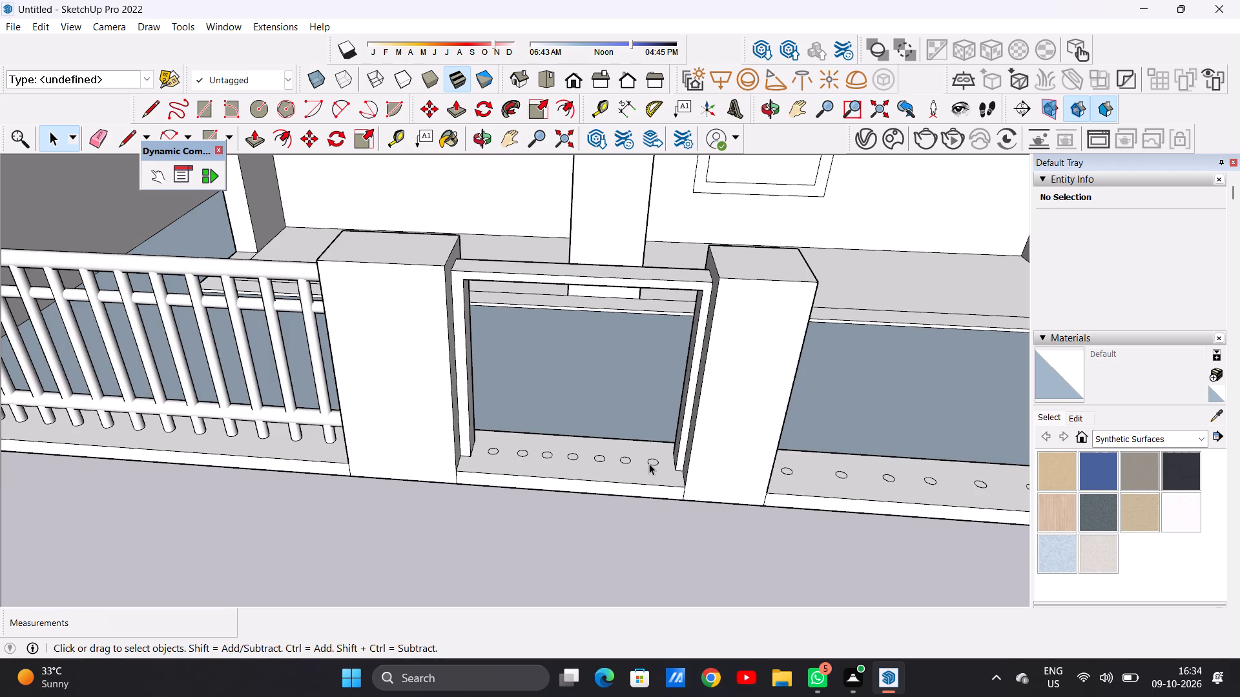
{"action": "scroll", "coordinate": [651, 463], "scroll_direction": "up", "scroll_amount": 7}
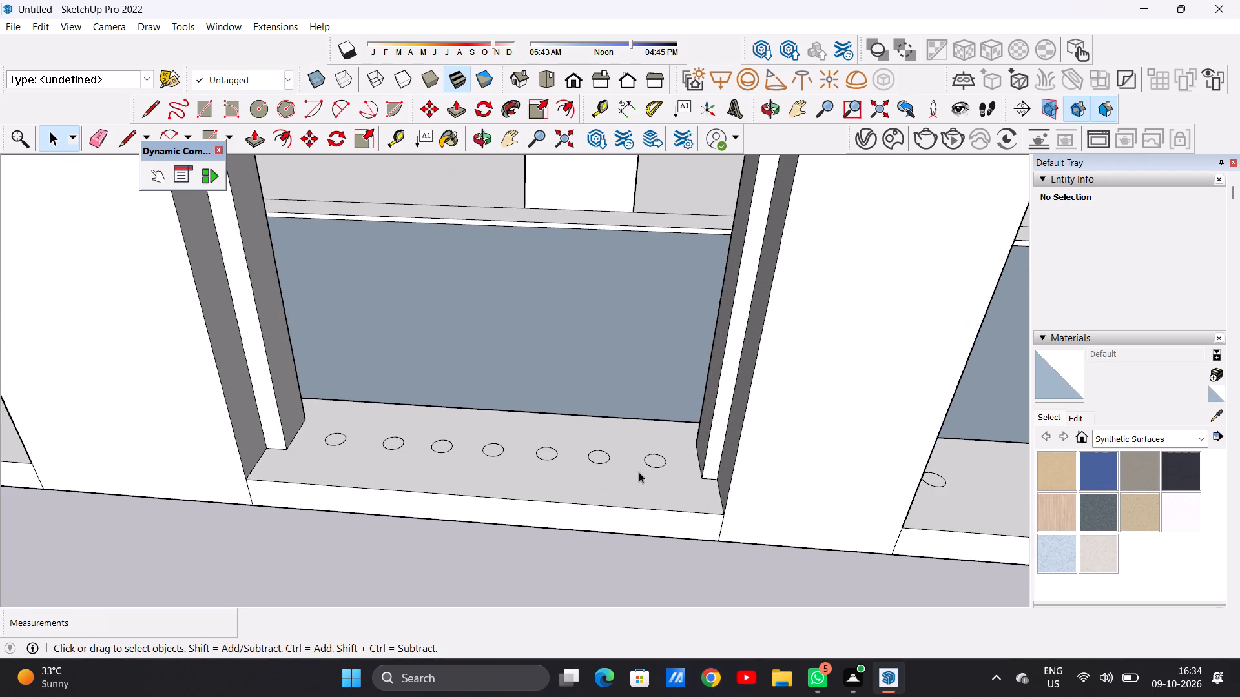
{"action": "scroll", "coordinate": [634, 498], "scroll_direction": "down", "scroll_amount": 6}
{"action": "middle_click_drag", "start_coordinate": [632, 520], "coordinate": [642, 421]}
{"action": "scroll", "coordinate": [639, 471], "scroll_direction": "down", "scroll_amount": 7}
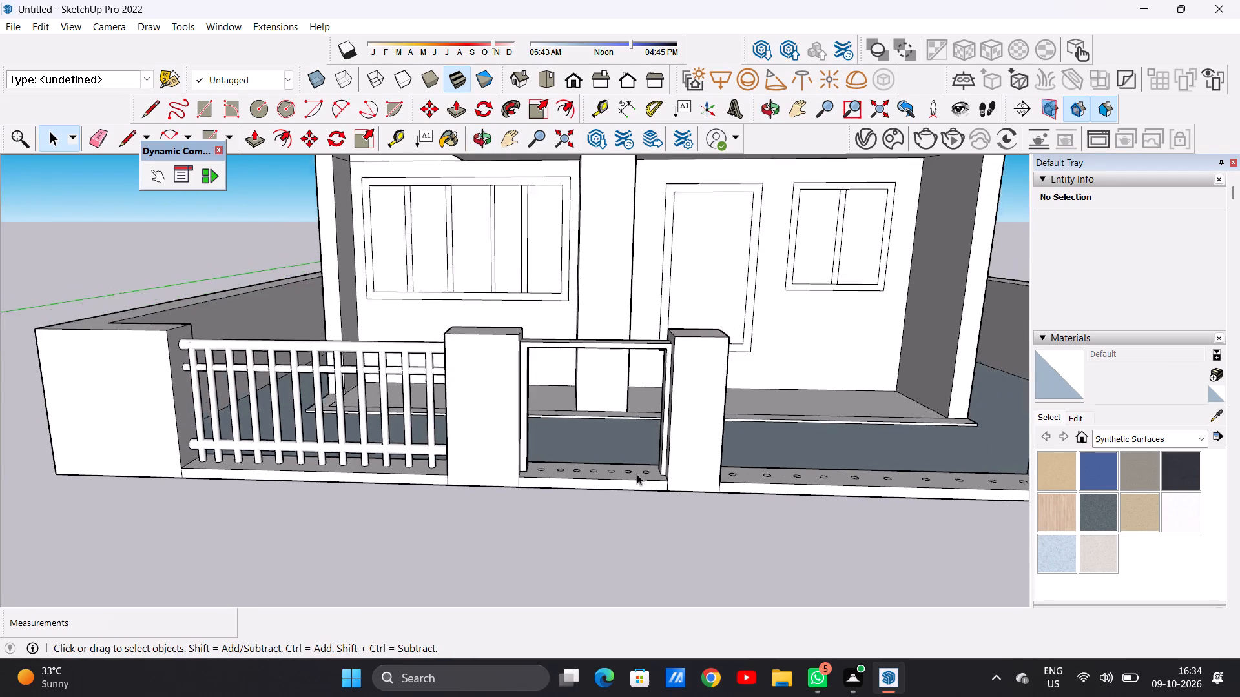
{"action": "scroll", "coordinate": [637, 474], "scroll_direction": "down", "scroll_amount": 1}
{"action": "middle_click_drag", "start_coordinate": [615, 458], "coordinate": [639, 434]}
{"action": "scroll", "coordinate": [672, 358], "scroll_direction": "up", "scroll_amount": 7}
{"action": "middle_click_drag", "start_coordinate": [662, 382], "coordinate": [730, 368]}
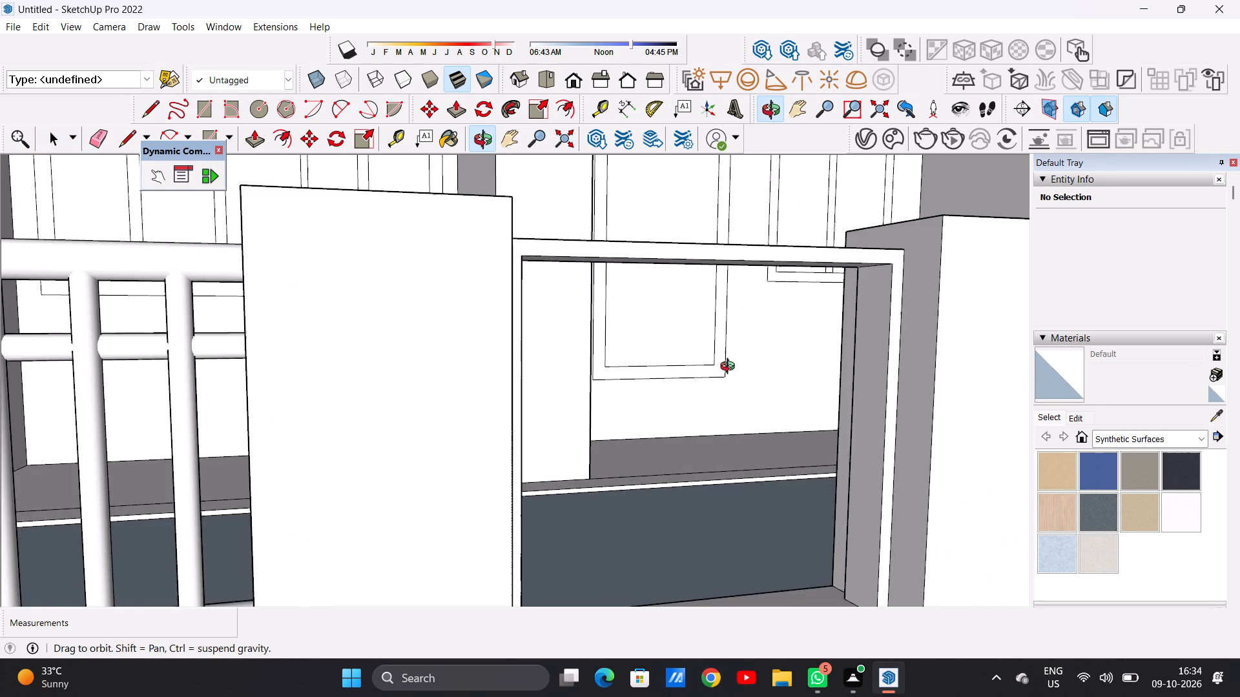
{"action": "middle_click_drag", "start_coordinate": [730, 368], "coordinate": [688, 376]}
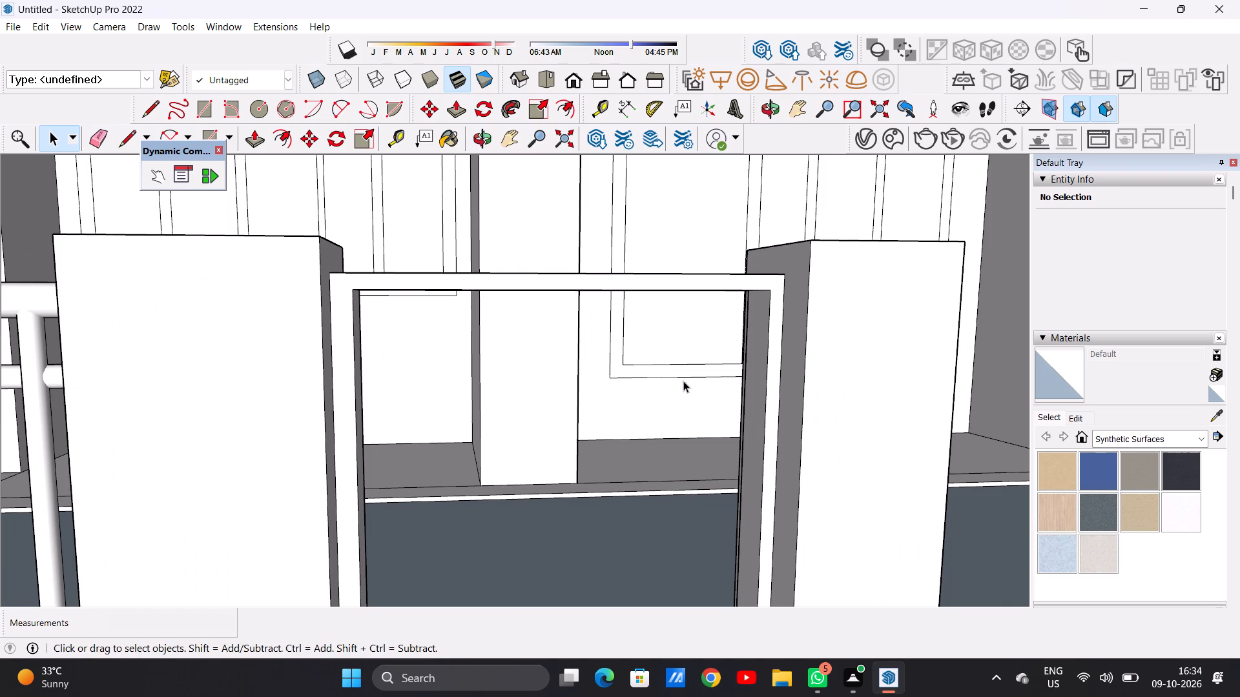
{"action": "scroll", "coordinate": [750, 370], "scroll_direction": "up", "scroll_amount": 3}
{"action": "middle_click_drag", "start_coordinate": [756, 356], "coordinate": [810, 371]}
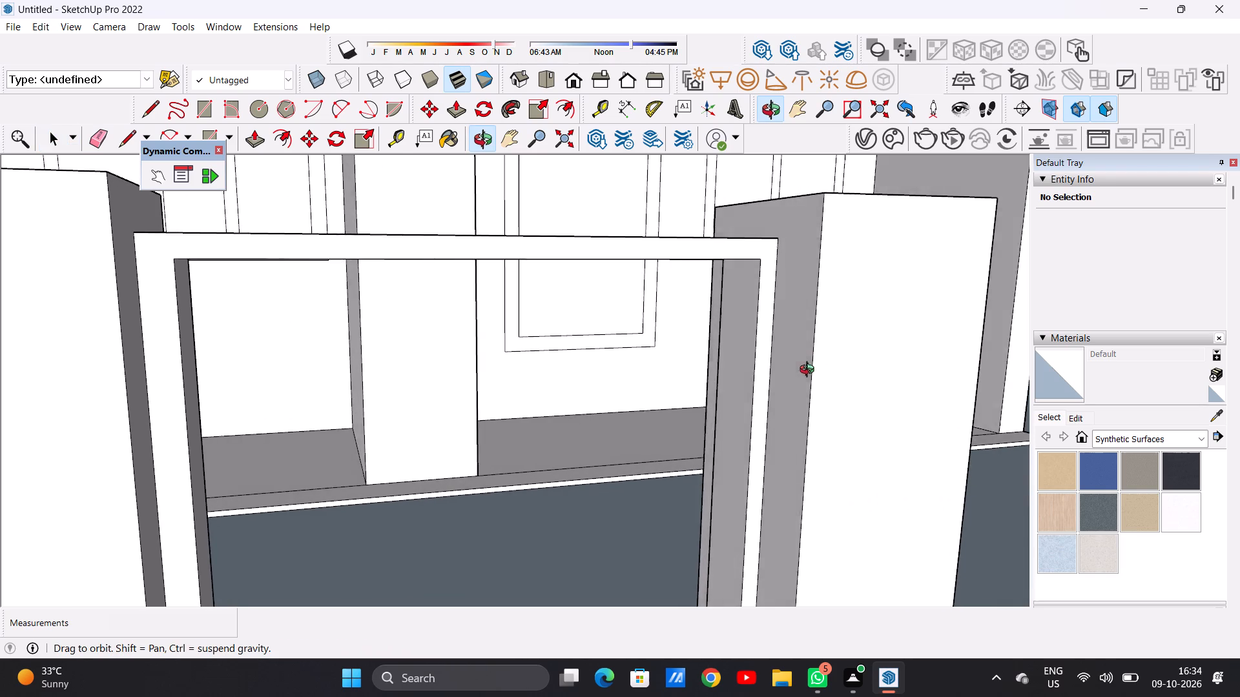
{"action": "middle_click_drag", "start_coordinate": [810, 371], "coordinate": [828, 371]}
{"action": "scroll", "coordinate": [740, 343], "scroll_direction": "up", "scroll_amount": 4}
{"action": "key", "text": "l"}
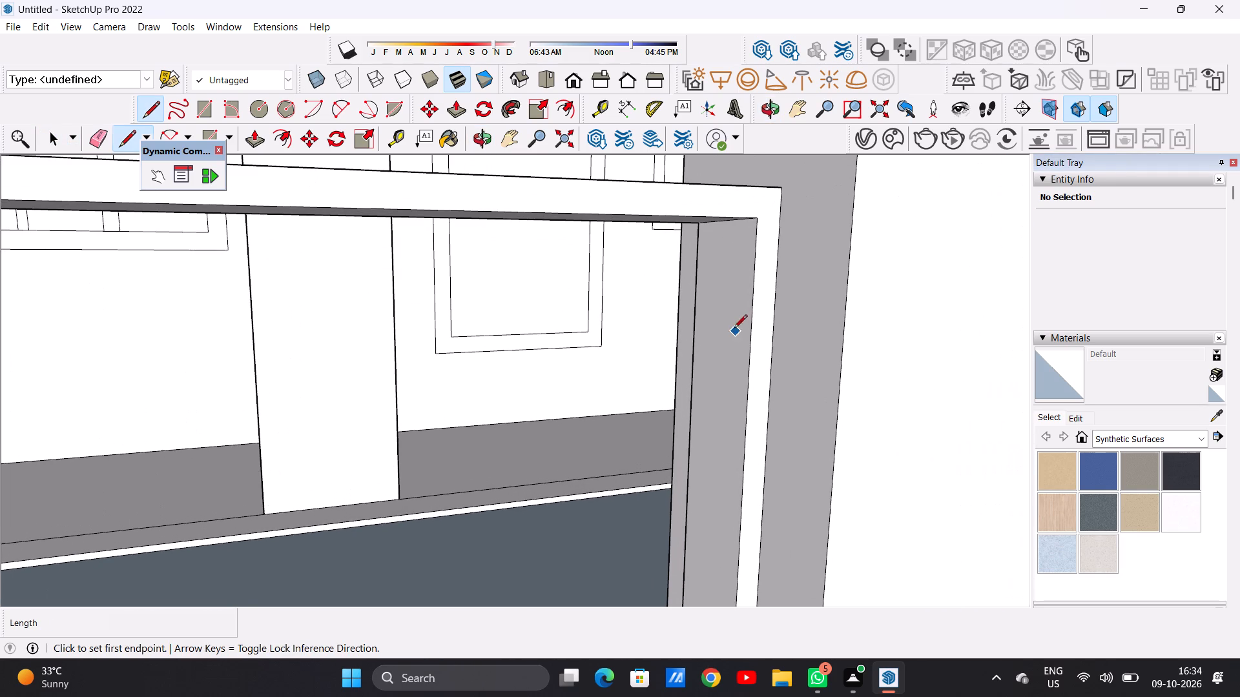
{"action": "left_click", "coordinate": [696, 271]}
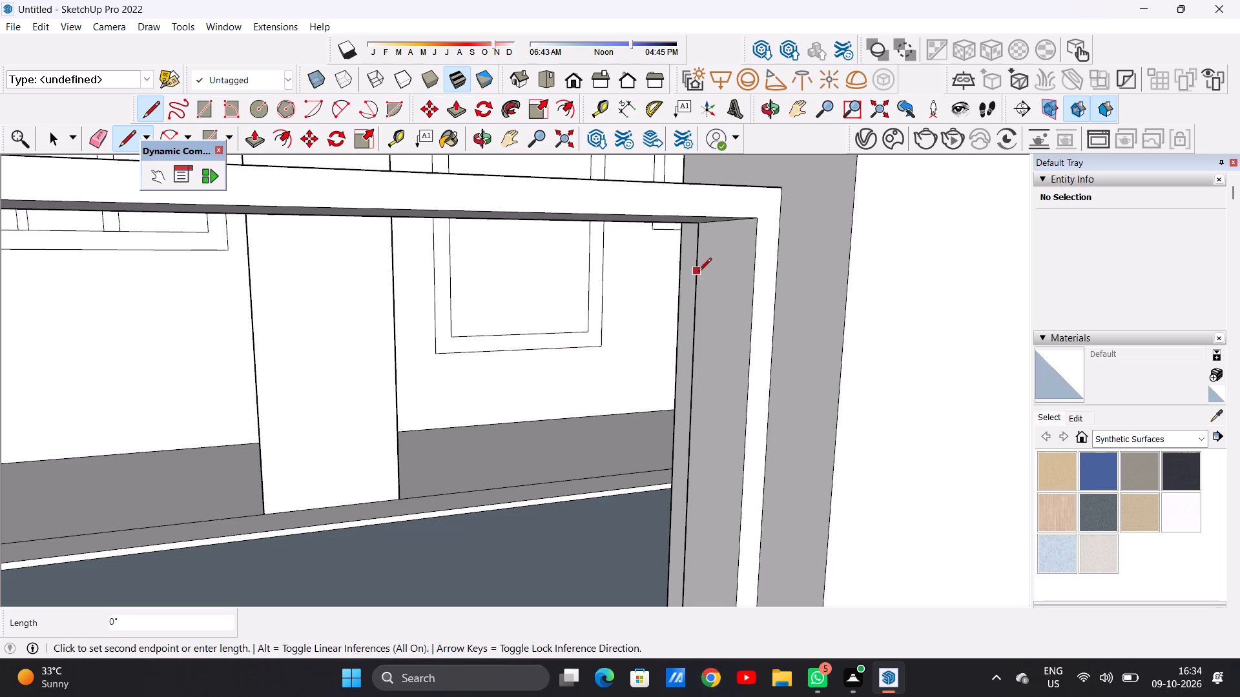
{"action": "left_click", "coordinate": [756, 276]}
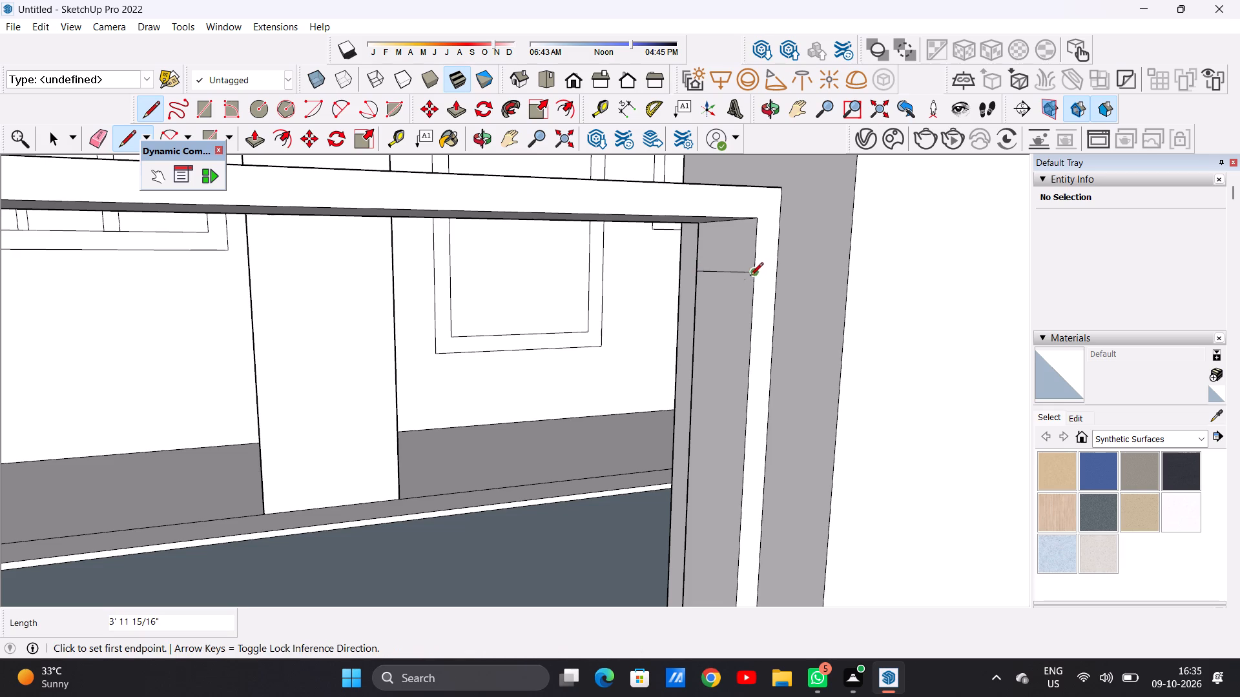
{"action": "left_click", "coordinate": [697, 281]}
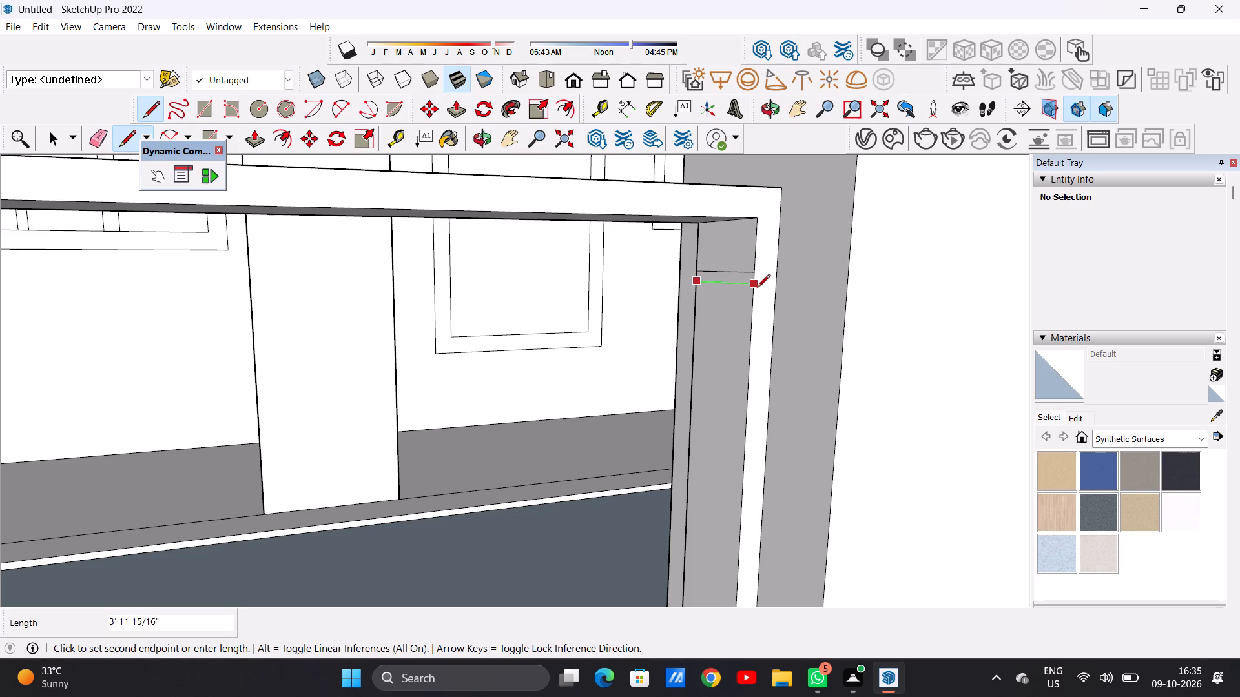
{"action": "left_click", "coordinate": [752, 287]}
{"action": "key", "text": "space"}
Push/Pull the thin strip about 31' 4" across the second bay to the wide pillar's post, forming a crossbar below the top rail.
{"action": "key", "text": "p"}
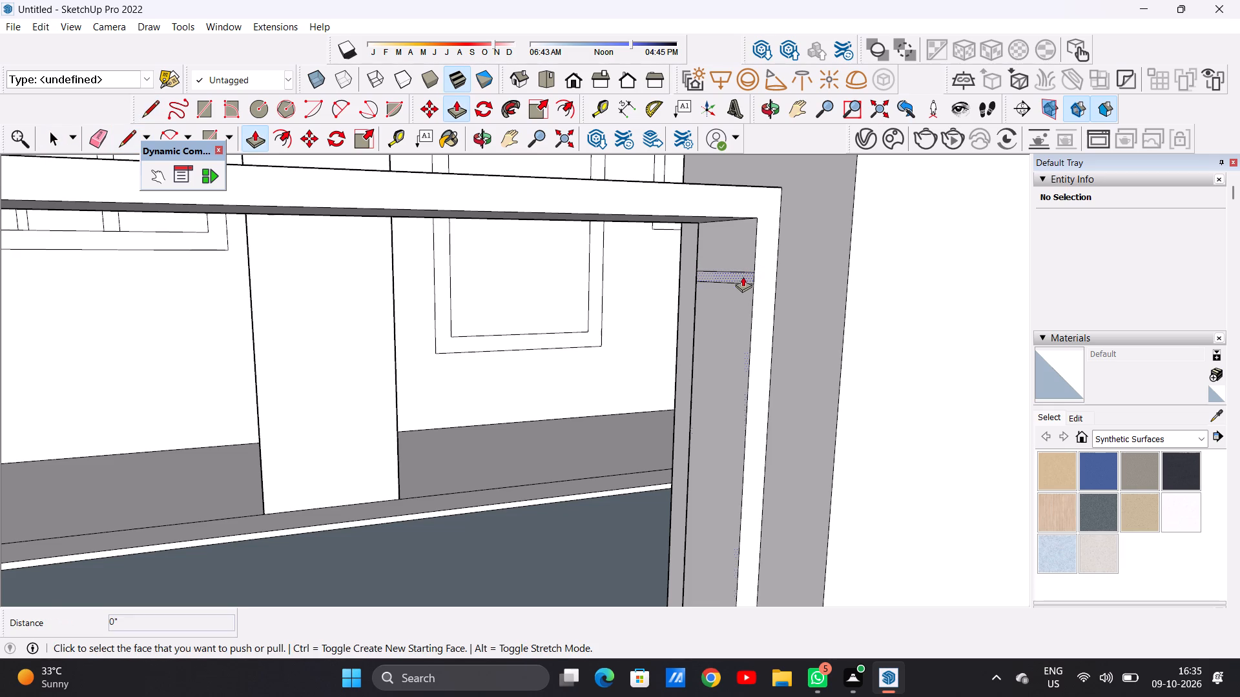
{"action": "scroll", "coordinate": [742, 274], "scroll_direction": "up", "scroll_amount": 5}
{"action": "left_click", "coordinate": [743, 274]}
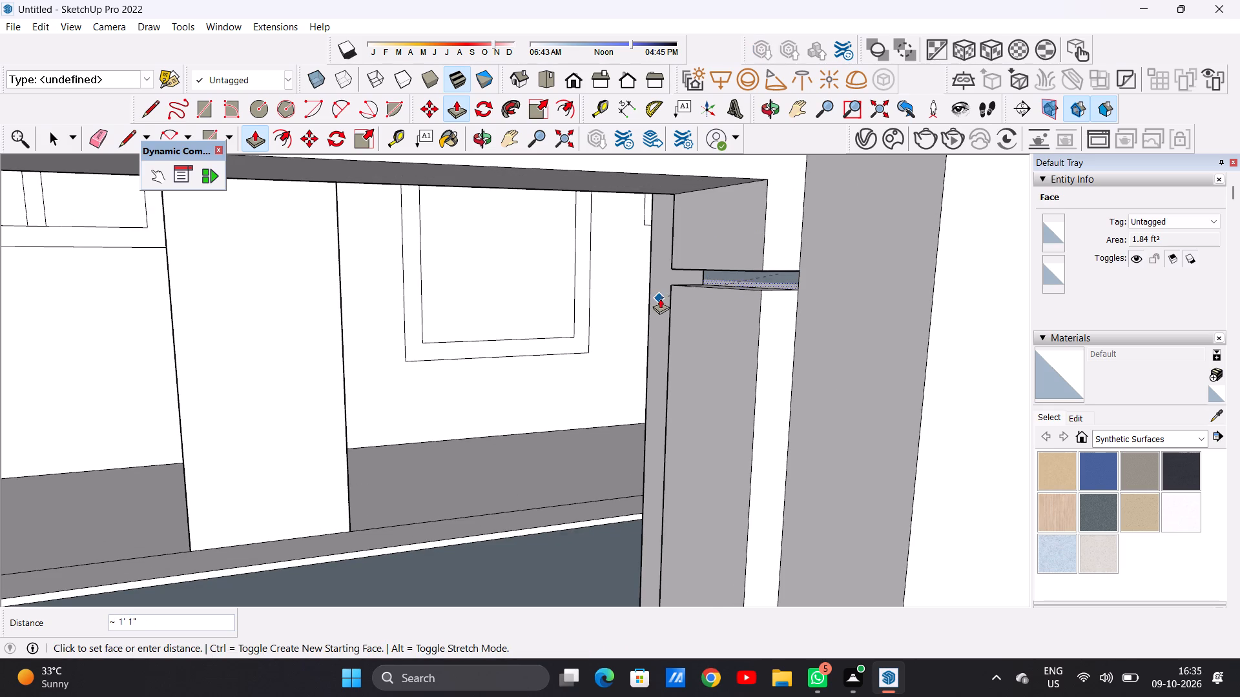
{"action": "scroll", "coordinate": [660, 298], "scroll_direction": "down", "scroll_amount": 1}
{"action": "scroll", "coordinate": [563, 322], "scroll_direction": "down", "scroll_amount": 5}
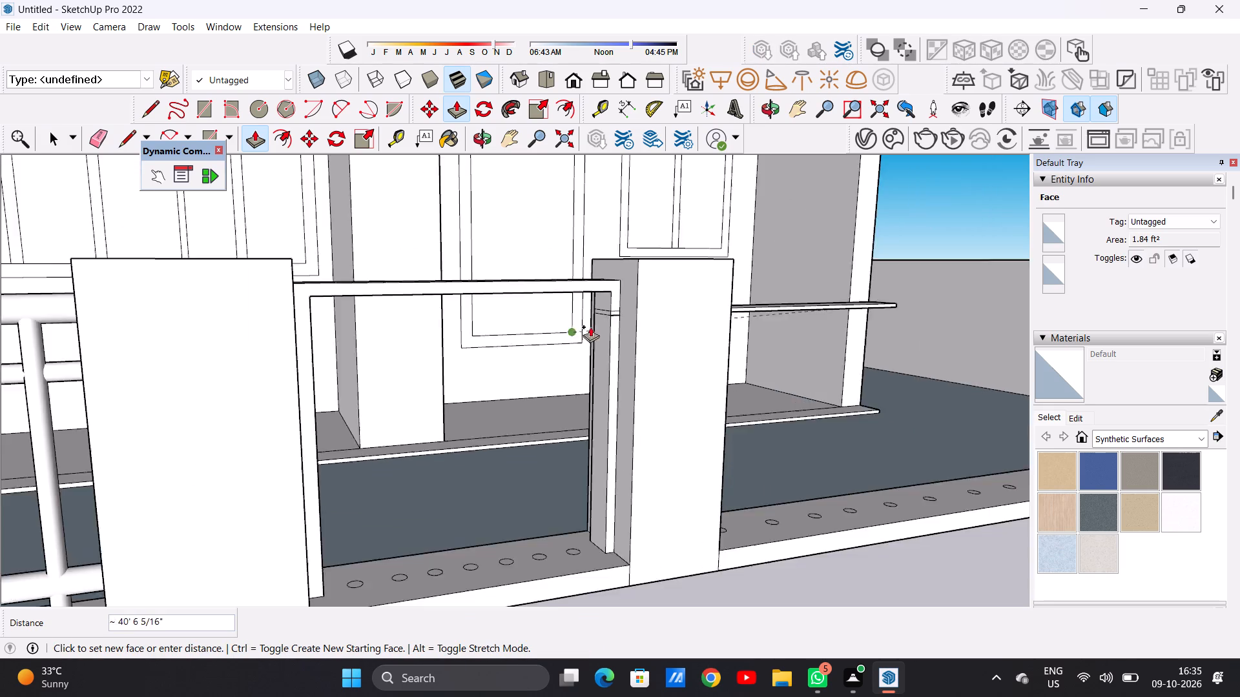
{"action": "scroll", "coordinate": [590, 327], "scroll_direction": "down", "scroll_amount": 5}
{"action": "middle_click_drag", "start_coordinate": [498, 333], "coordinate": [448, 331]}
{"action": "scroll", "coordinate": [493, 321], "scroll_direction": "up", "scroll_amount": 13}
{"action": "middle_click_drag", "start_coordinate": [484, 324], "coordinate": [366, 307]}
{"action": "scroll", "coordinate": [397, 323], "scroll_direction": "up", "scroll_amount": 4}
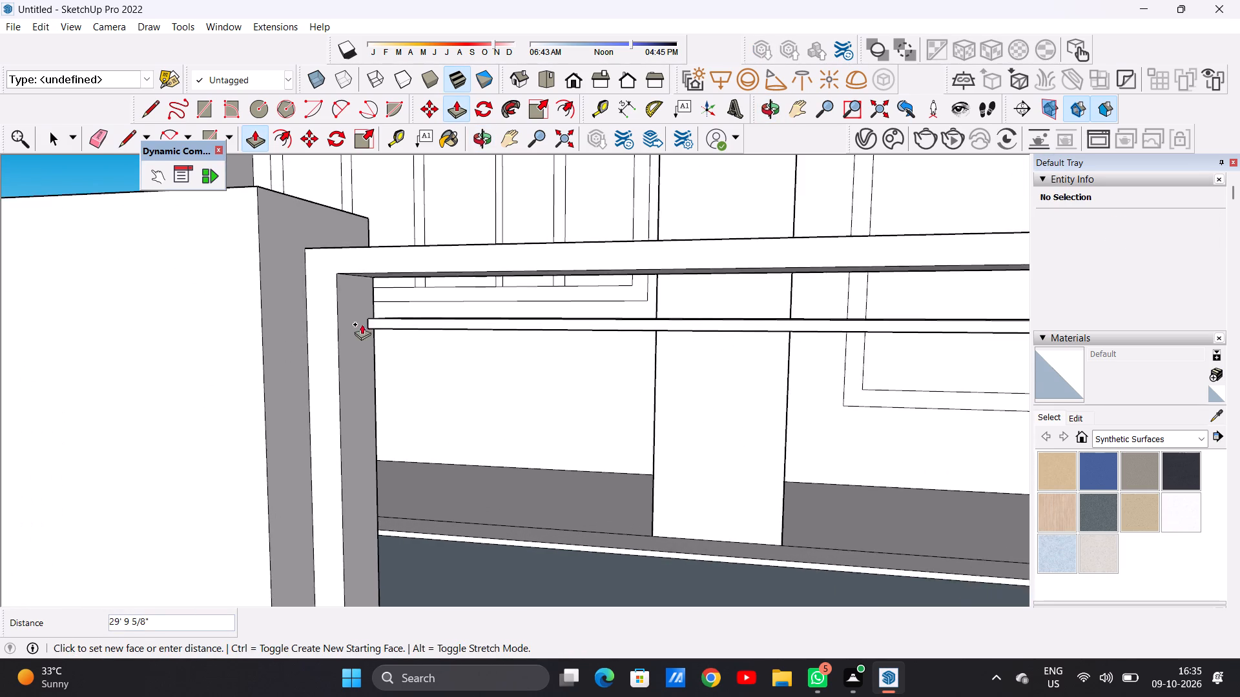
{"action": "scroll", "coordinate": [362, 324], "scroll_direction": "up", "scroll_amount": 4}
{"action": "left_click", "coordinate": [342, 295]}
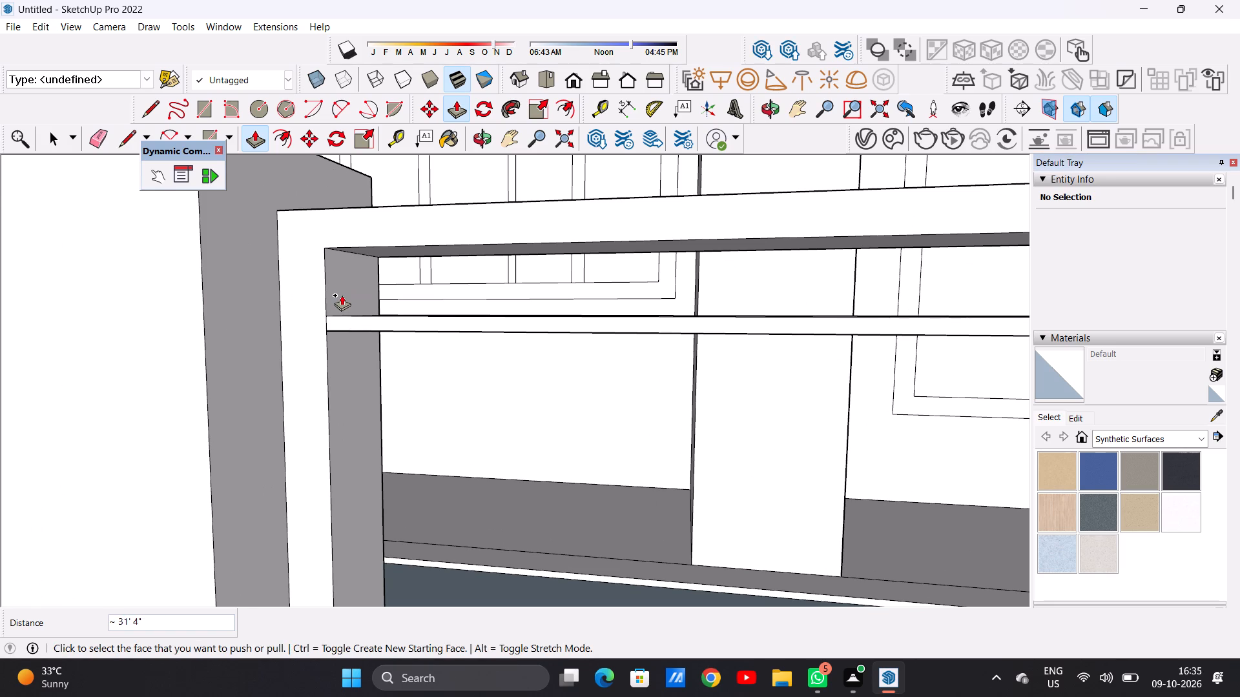
{"action": "key", "text": "space"}
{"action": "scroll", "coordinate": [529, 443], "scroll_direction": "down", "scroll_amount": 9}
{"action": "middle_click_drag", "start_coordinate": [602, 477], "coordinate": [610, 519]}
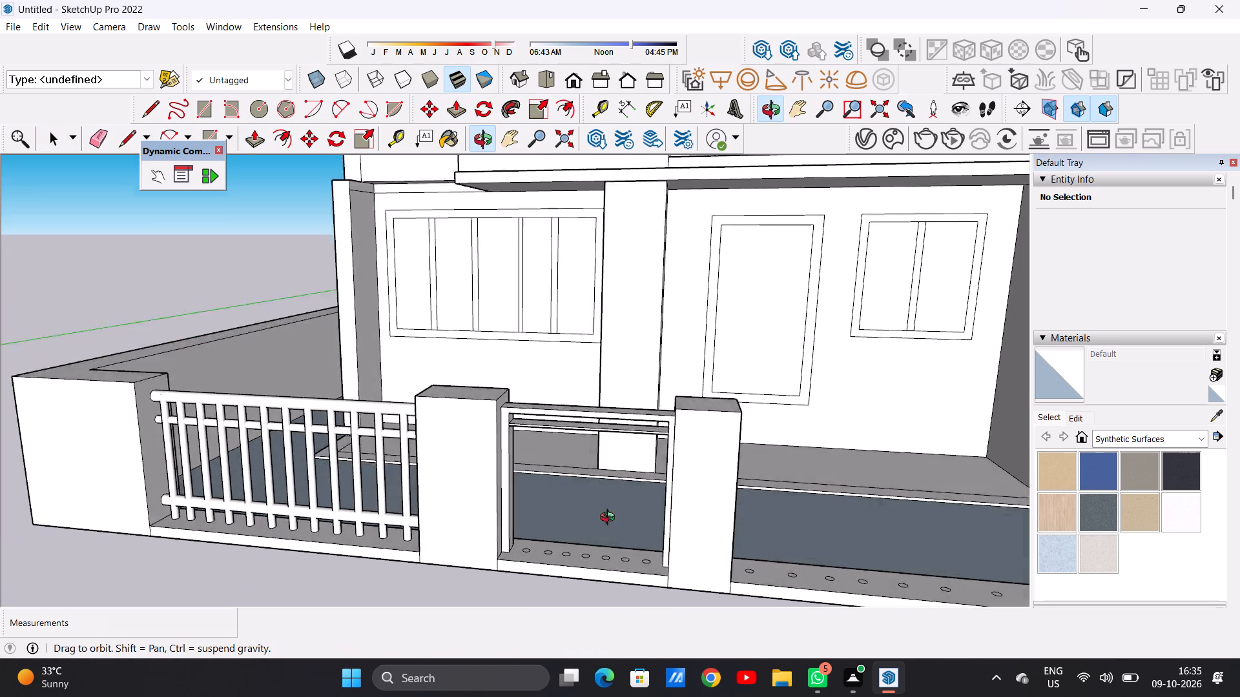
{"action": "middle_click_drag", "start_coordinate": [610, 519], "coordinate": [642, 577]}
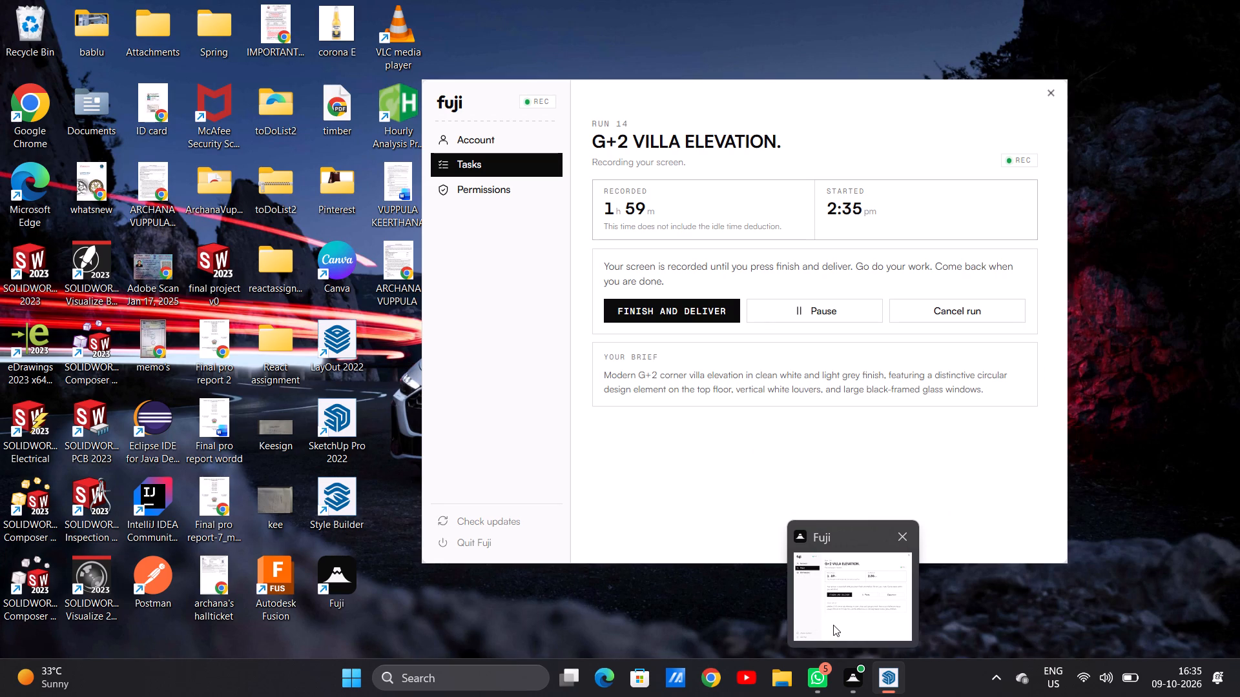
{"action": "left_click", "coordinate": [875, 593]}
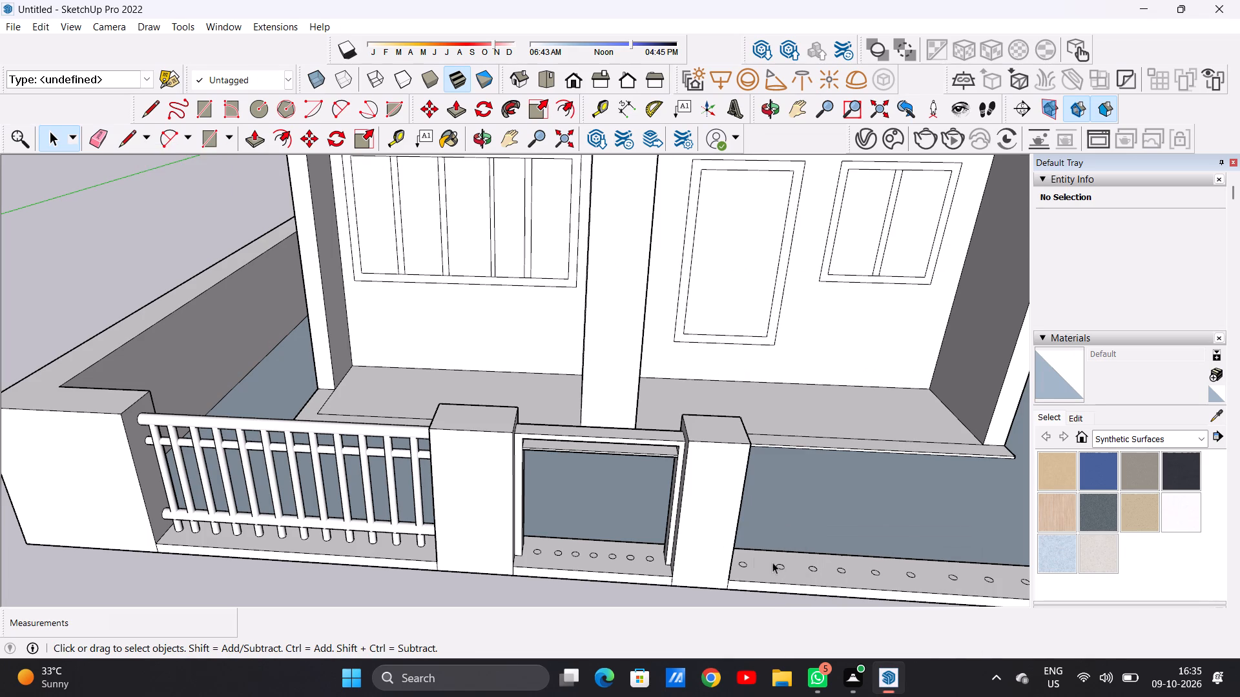
Push/Pull the second bay's first circle, beside the wide pillar, up about 27' 3 1/8" to the crossbar's underside.
{"action": "scroll", "coordinate": [566, 552], "scroll_direction": "up", "scroll_amount": 12}
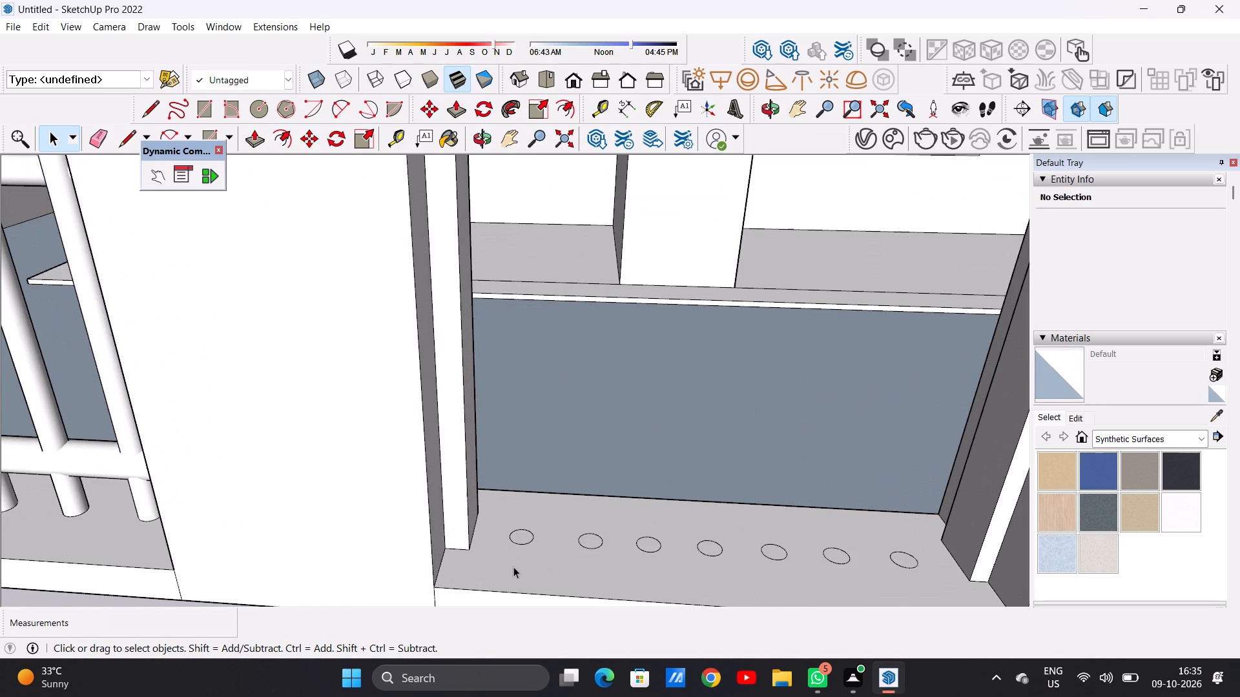
{"action": "key", "text": "p"}
{"action": "scroll", "coordinate": [522, 527], "scroll_direction": "up", "scroll_amount": 9}
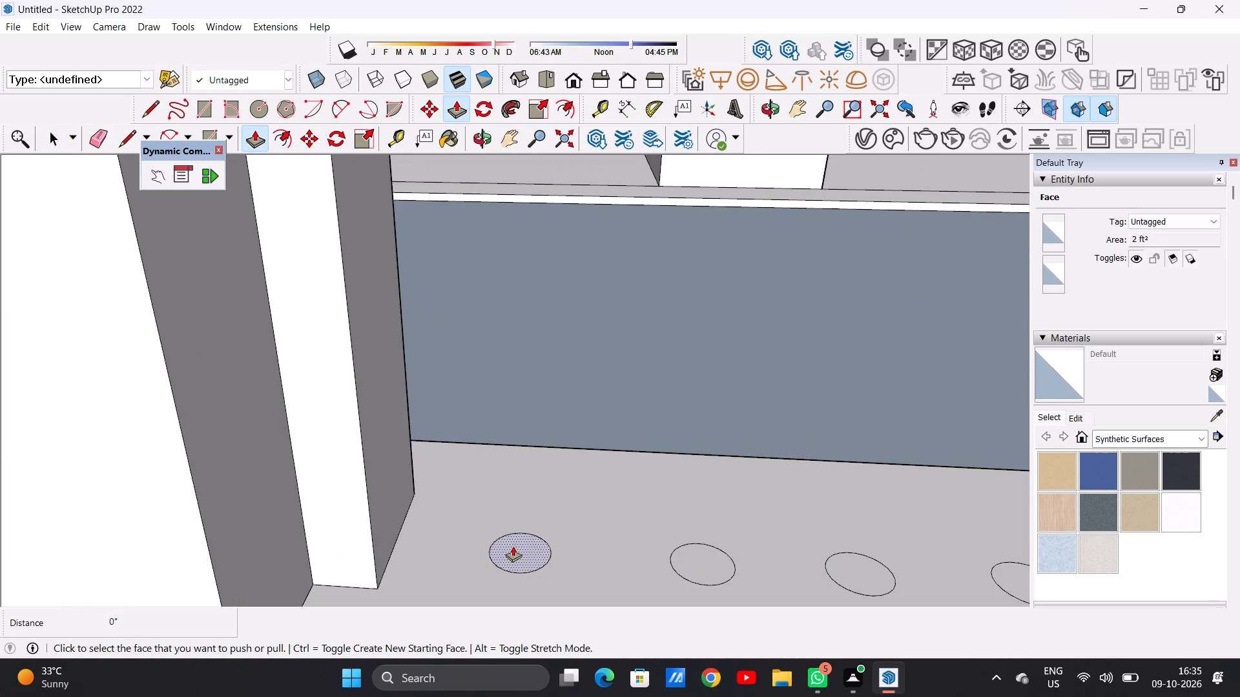
{"action": "left_click", "coordinate": [513, 546]}
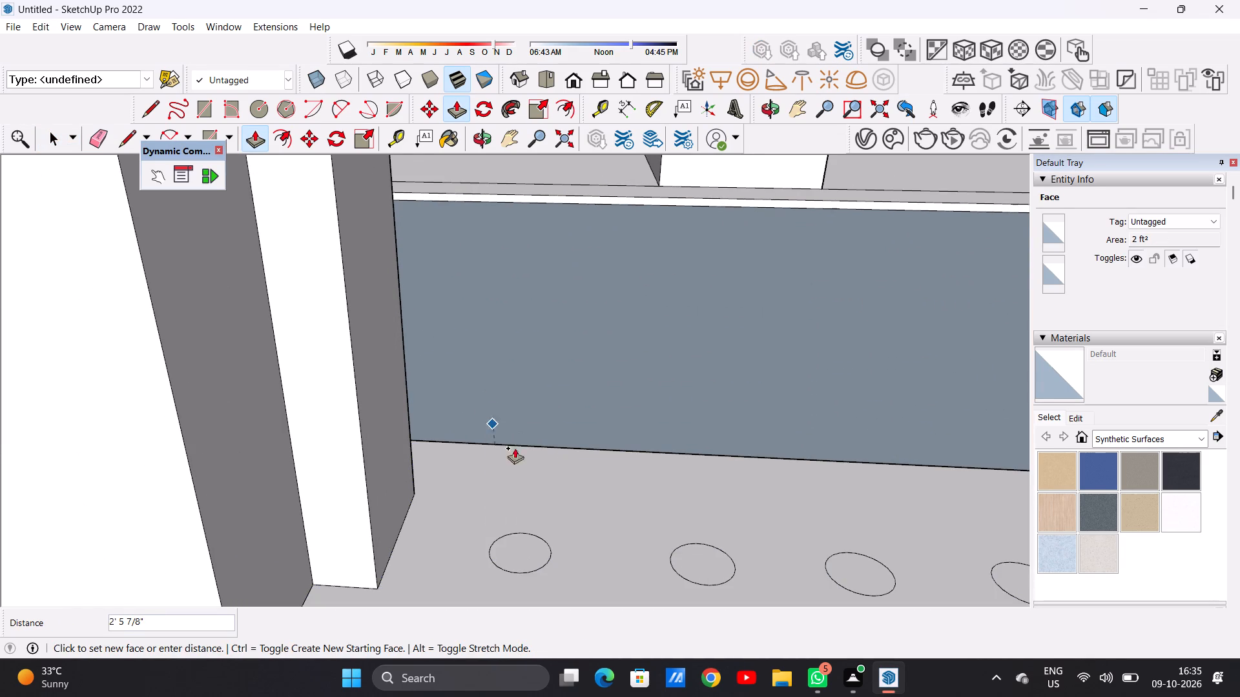
{"action": "scroll", "coordinate": [523, 452], "scroll_direction": "down", "scroll_amount": 19}
{"action": "middle_click_drag", "start_coordinate": [559, 331], "coordinate": [548, 290]}
{"action": "scroll", "coordinate": [559, 297], "scroll_direction": "up", "scroll_amount": 14}
{"action": "middle_click_drag", "start_coordinate": [551, 310], "coordinate": [535, 232]}
{"action": "scroll", "coordinate": [547, 259], "scroll_direction": "up", "scroll_amount": 11}
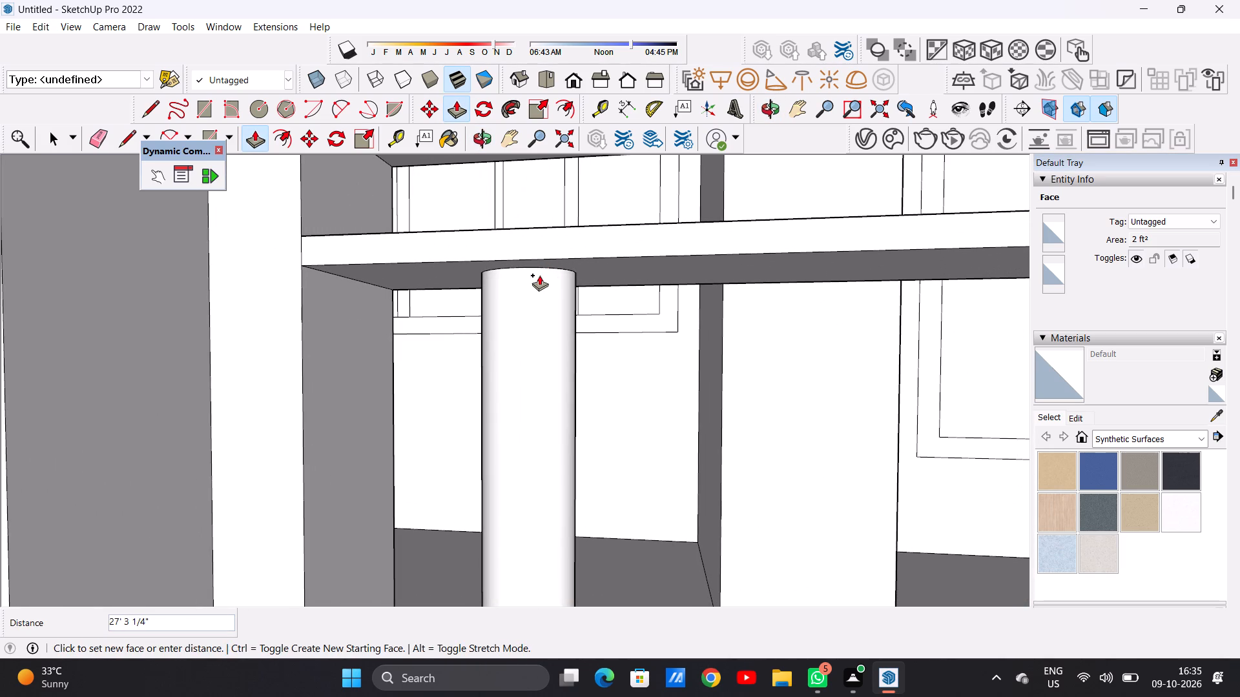
{"action": "left_click", "coordinate": [545, 266]}
Push/Pull the second circle from the wide pillar up about 27' 3 1/8" to the crossbar's underside.
{"action": "scroll", "coordinate": [535, 378], "scroll_direction": "down", "scroll_amount": 9}
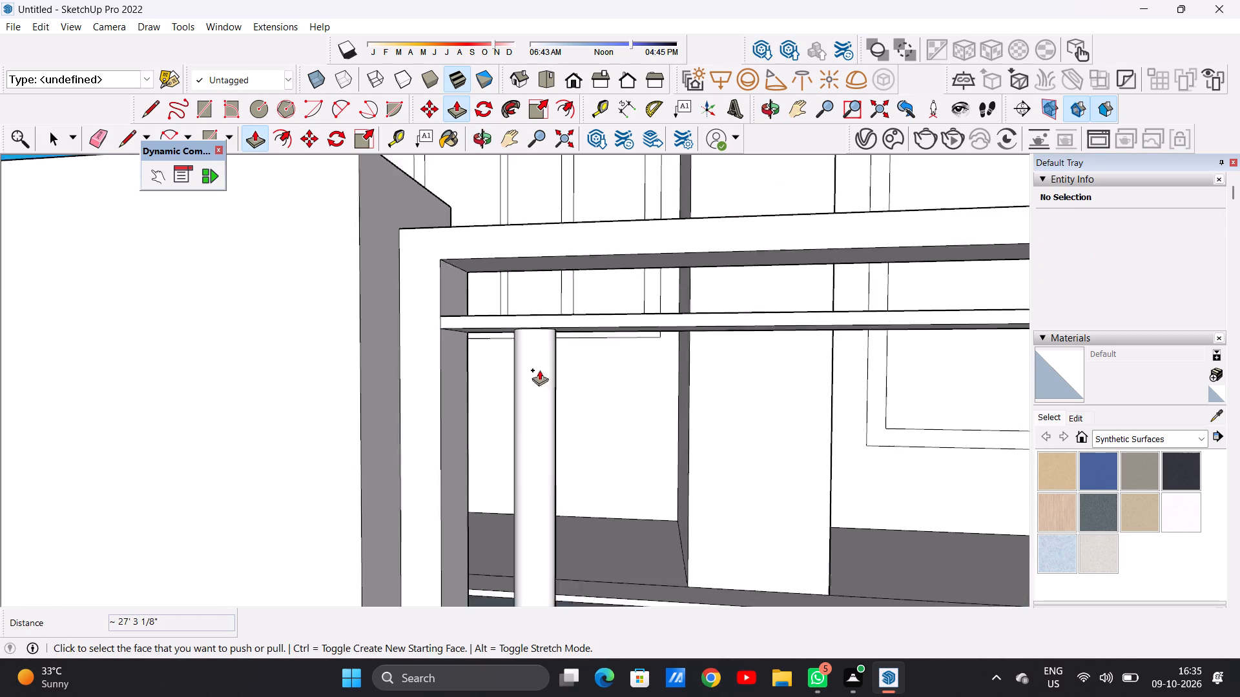
{"action": "scroll", "coordinate": [539, 370], "scroll_direction": "down", "scroll_amount": 13}
{"action": "middle_click_drag", "start_coordinate": [519, 440], "coordinate": [542, 610]}
{"action": "scroll", "coordinate": [581, 478], "scroll_direction": "up", "scroll_amount": 8}
{"action": "scroll", "coordinate": [428, 502], "scroll_direction": "up", "scroll_amount": 14}
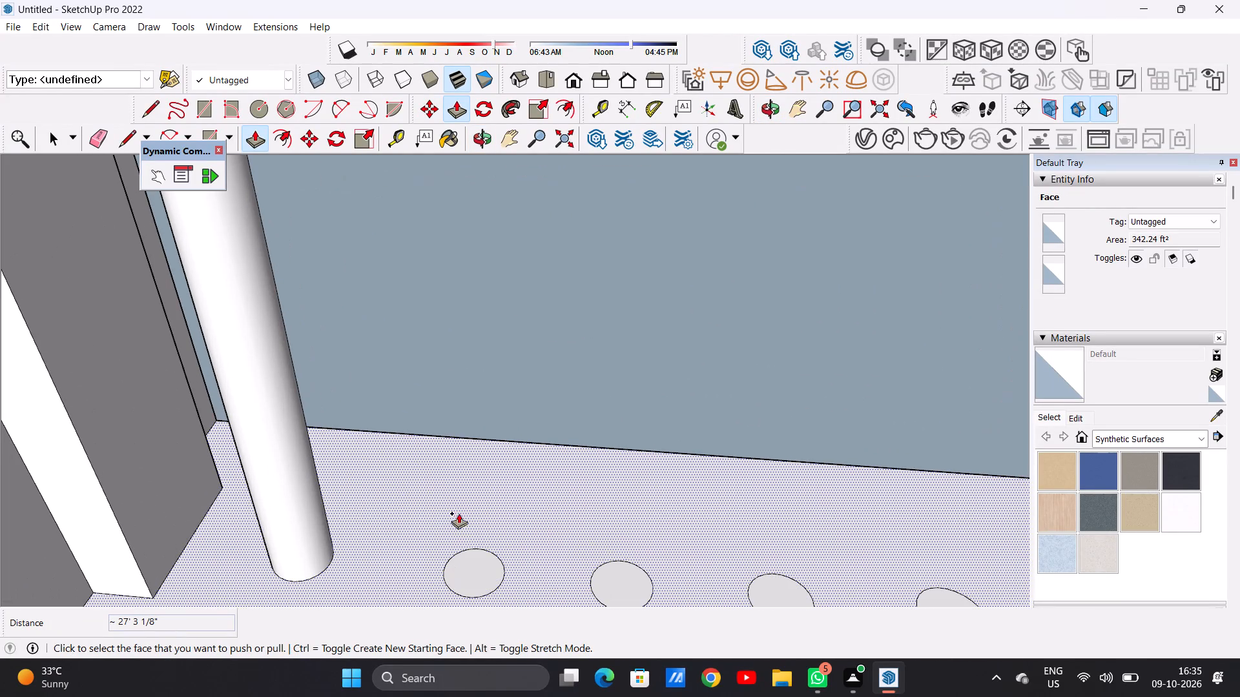
{"action": "left_click", "coordinate": [478, 565]}
{"action": "scroll", "coordinate": [467, 452], "scroll_direction": "down", "scroll_amount": 3}
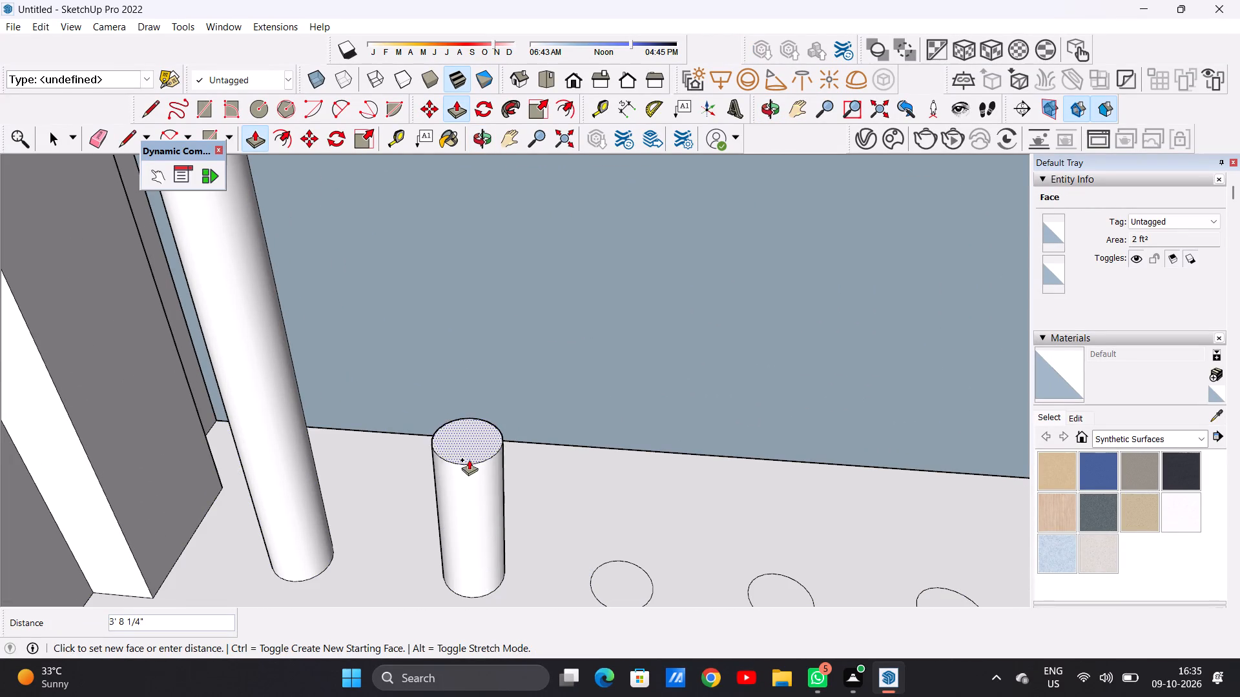
{"action": "scroll", "coordinate": [469, 460], "scroll_direction": "down", "scroll_amount": 20}
{"action": "scroll", "coordinate": [469, 460], "scroll_direction": "down", "scroll_amount": 7}
{"action": "middle_click_drag", "start_coordinate": [478, 409], "coordinate": [469, 402]}
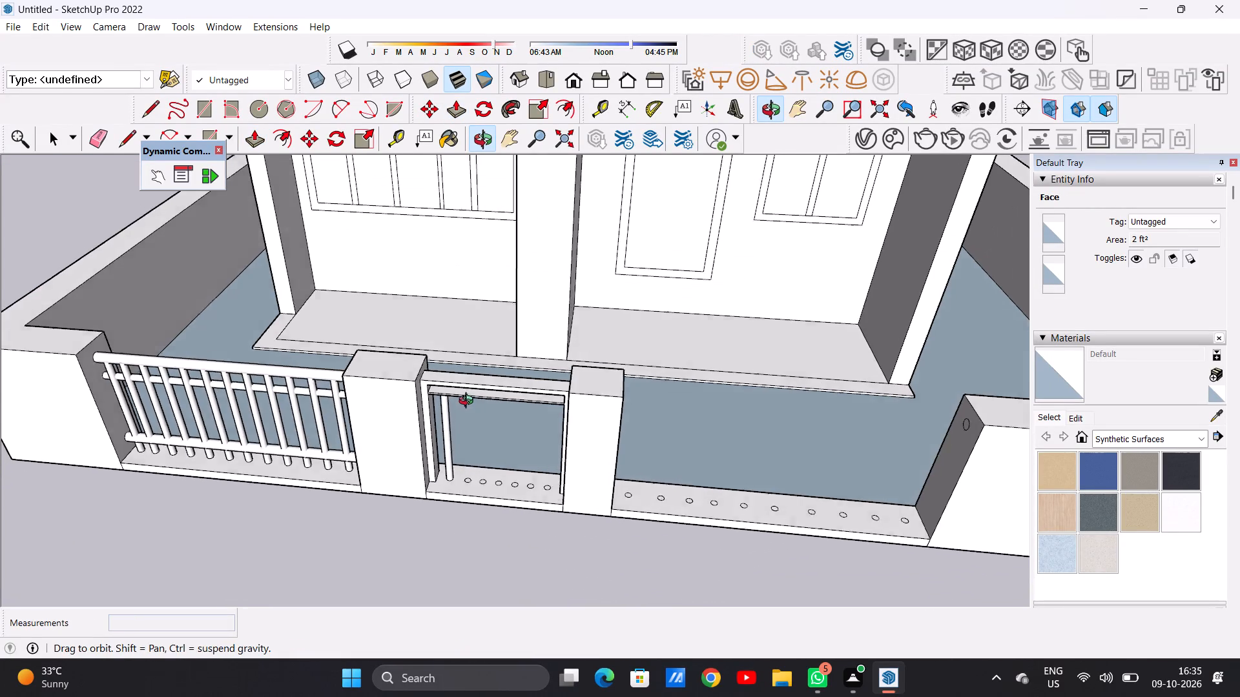
{"action": "middle_click_drag", "start_coordinate": [469, 402], "coordinate": [461, 347]}
{"action": "scroll", "coordinate": [460, 399], "scroll_direction": "up", "scroll_amount": 6}
{"action": "middle_click_drag", "start_coordinate": [455, 412], "coordinate": [456, 299]}
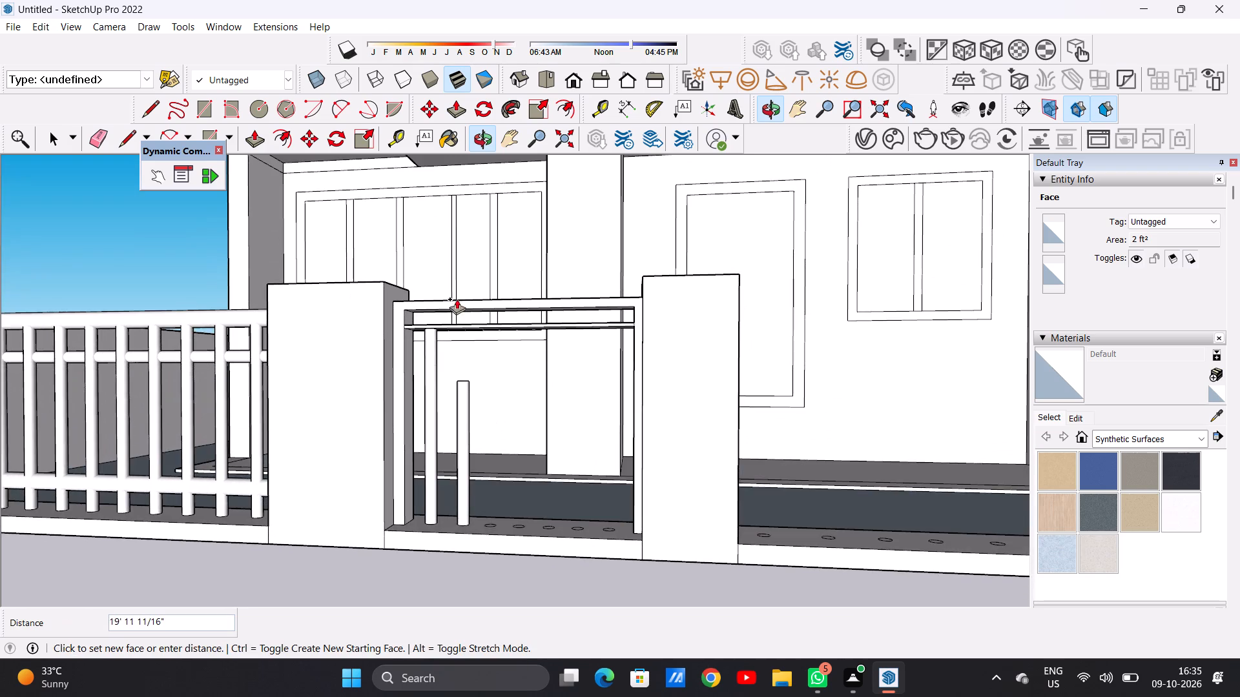
{"action": "scroll", "coordinate": [470, 360], "scroll_direction": "up", "scroll_amount": 10}
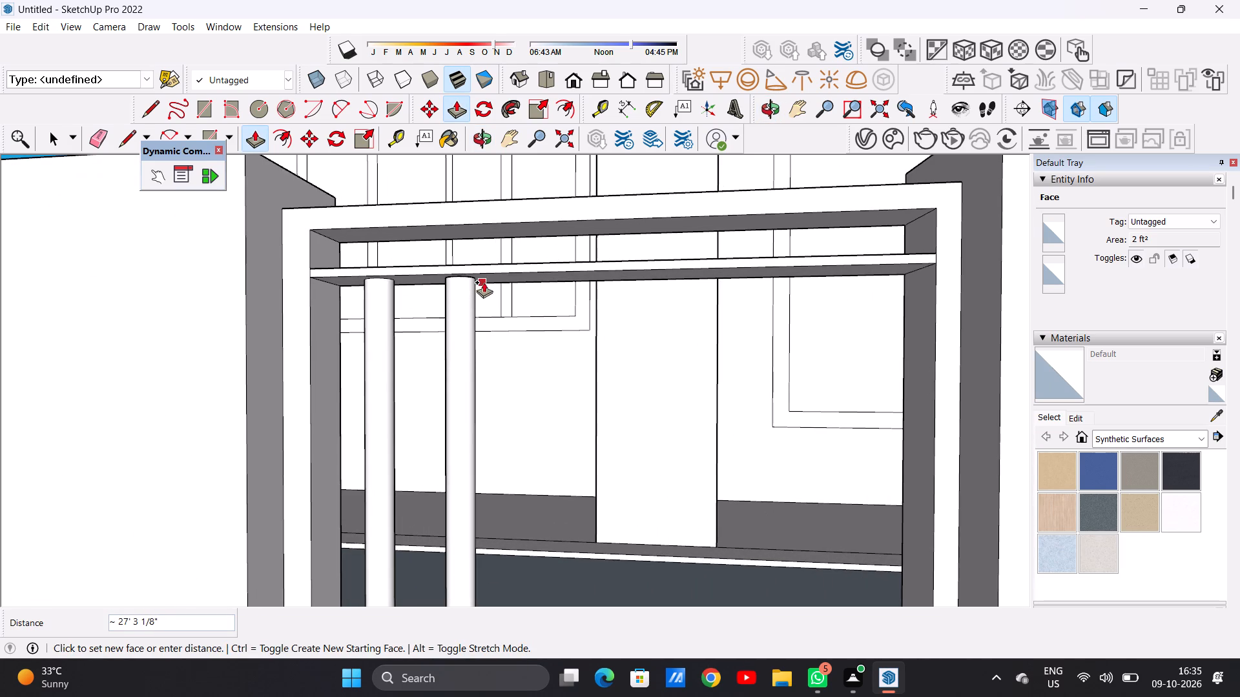
{"action": "left_click", "coordinate": [486, 277]}
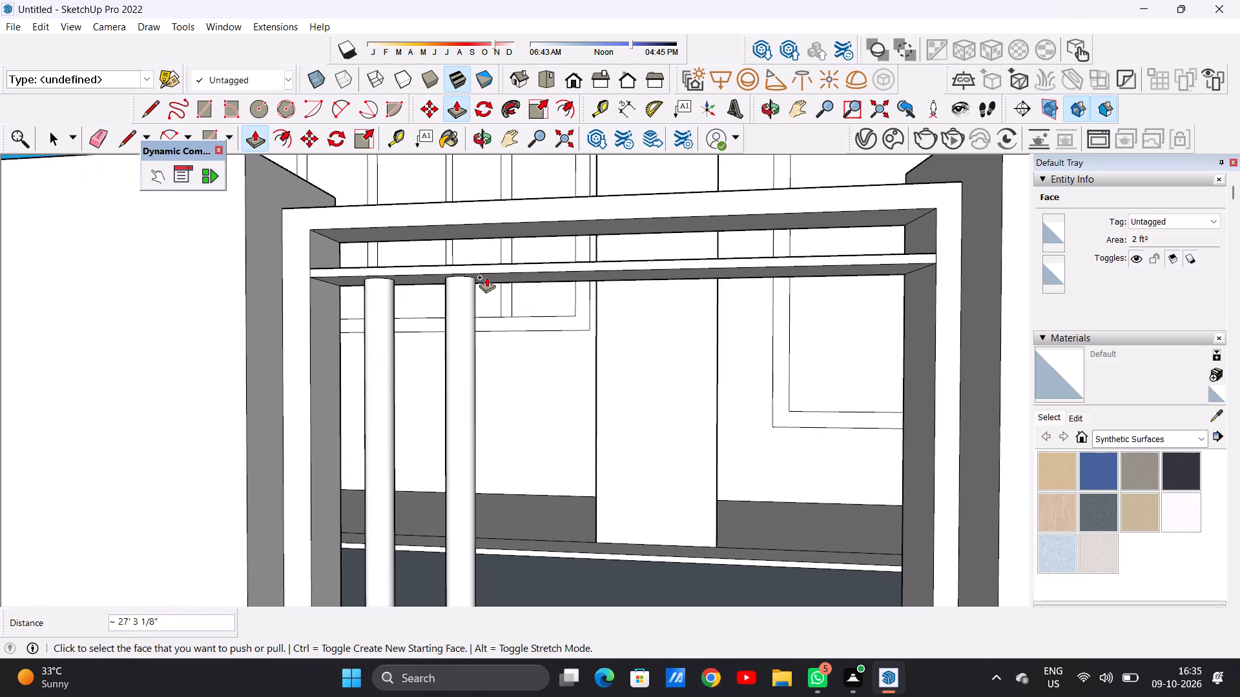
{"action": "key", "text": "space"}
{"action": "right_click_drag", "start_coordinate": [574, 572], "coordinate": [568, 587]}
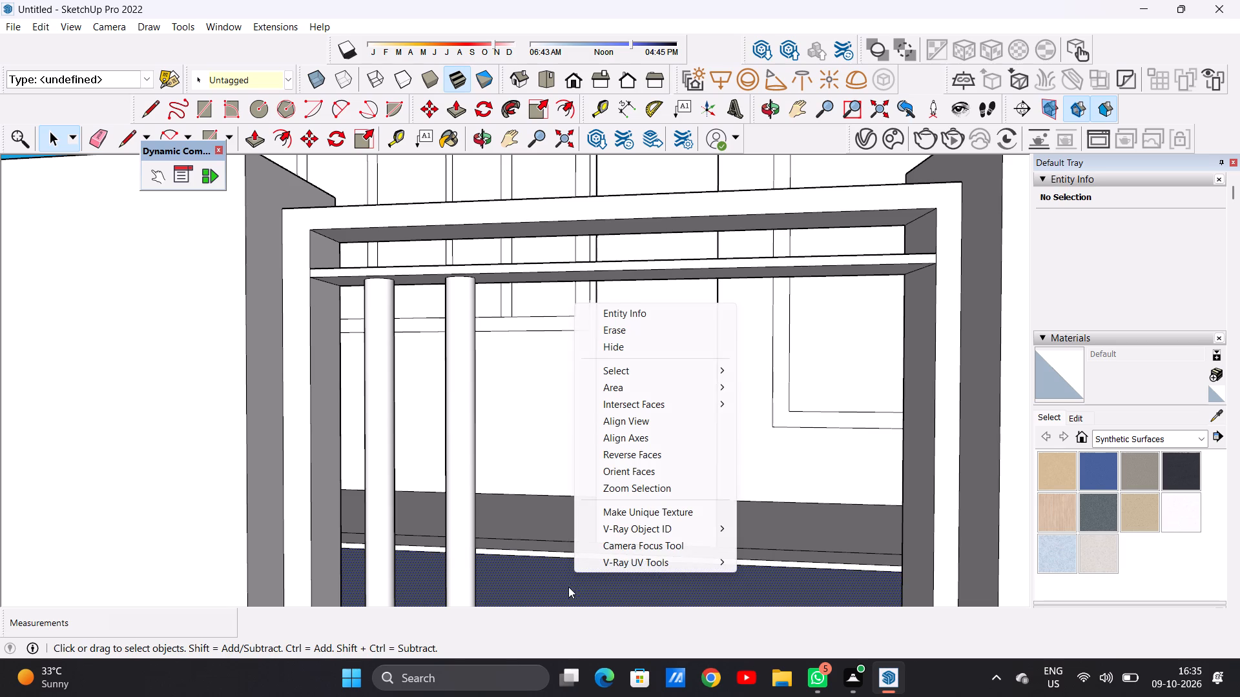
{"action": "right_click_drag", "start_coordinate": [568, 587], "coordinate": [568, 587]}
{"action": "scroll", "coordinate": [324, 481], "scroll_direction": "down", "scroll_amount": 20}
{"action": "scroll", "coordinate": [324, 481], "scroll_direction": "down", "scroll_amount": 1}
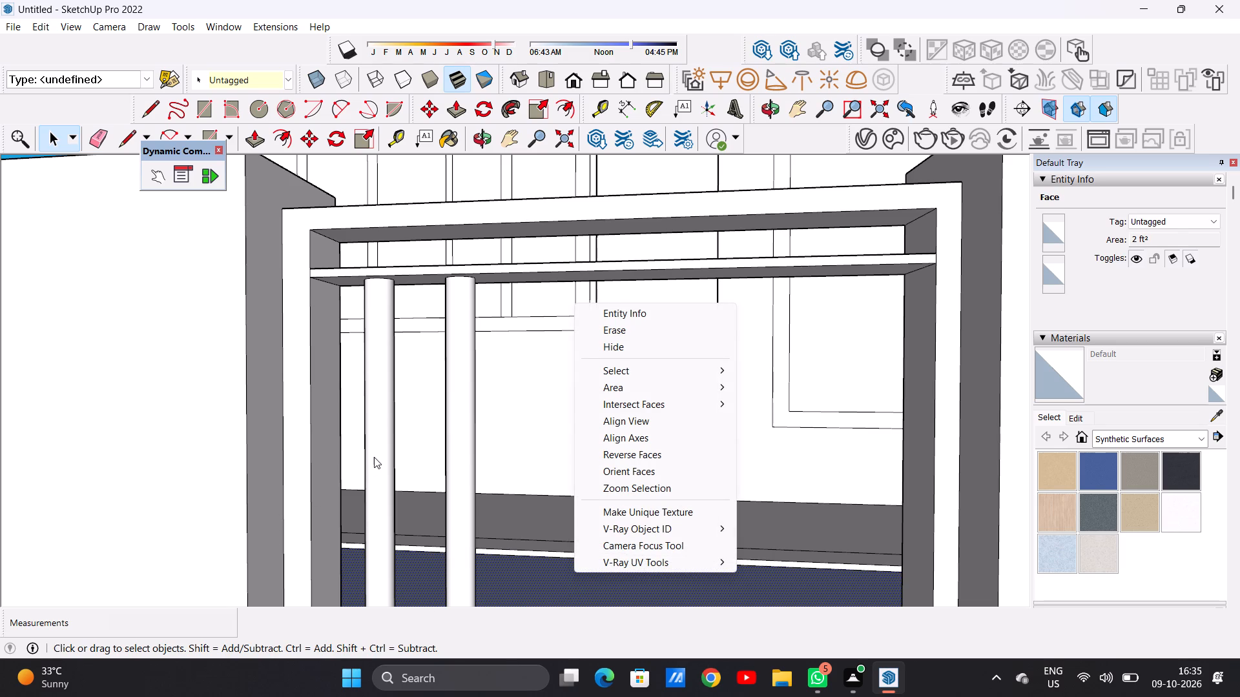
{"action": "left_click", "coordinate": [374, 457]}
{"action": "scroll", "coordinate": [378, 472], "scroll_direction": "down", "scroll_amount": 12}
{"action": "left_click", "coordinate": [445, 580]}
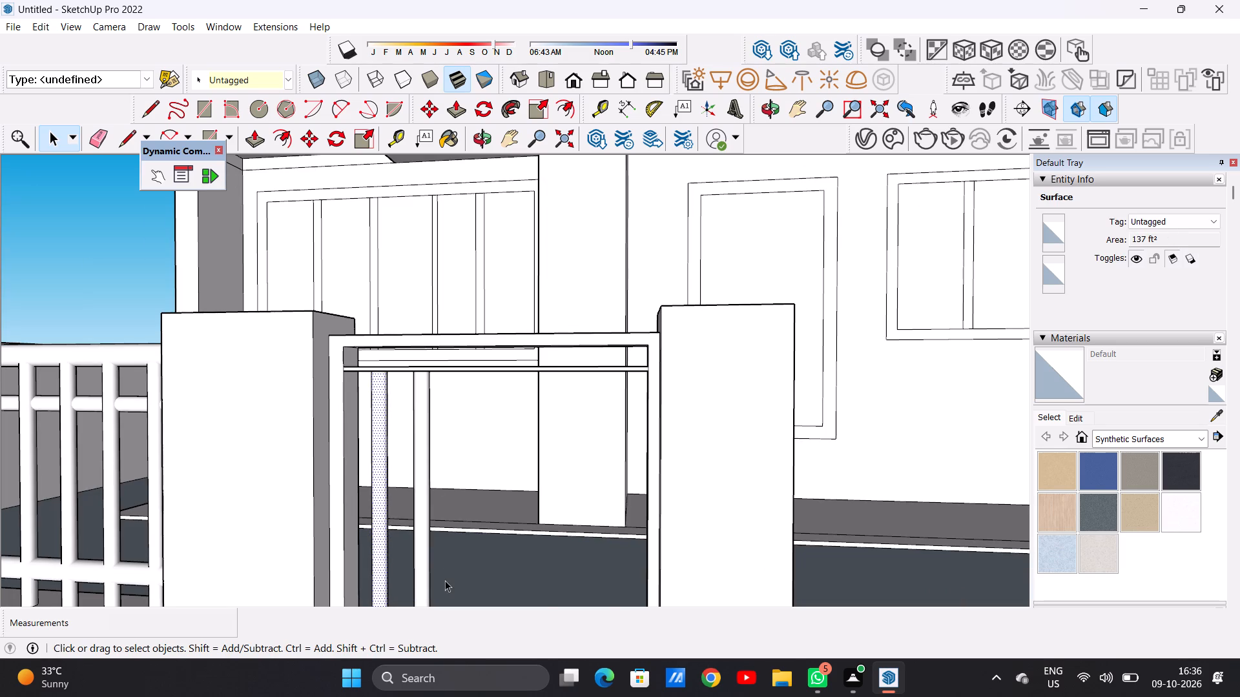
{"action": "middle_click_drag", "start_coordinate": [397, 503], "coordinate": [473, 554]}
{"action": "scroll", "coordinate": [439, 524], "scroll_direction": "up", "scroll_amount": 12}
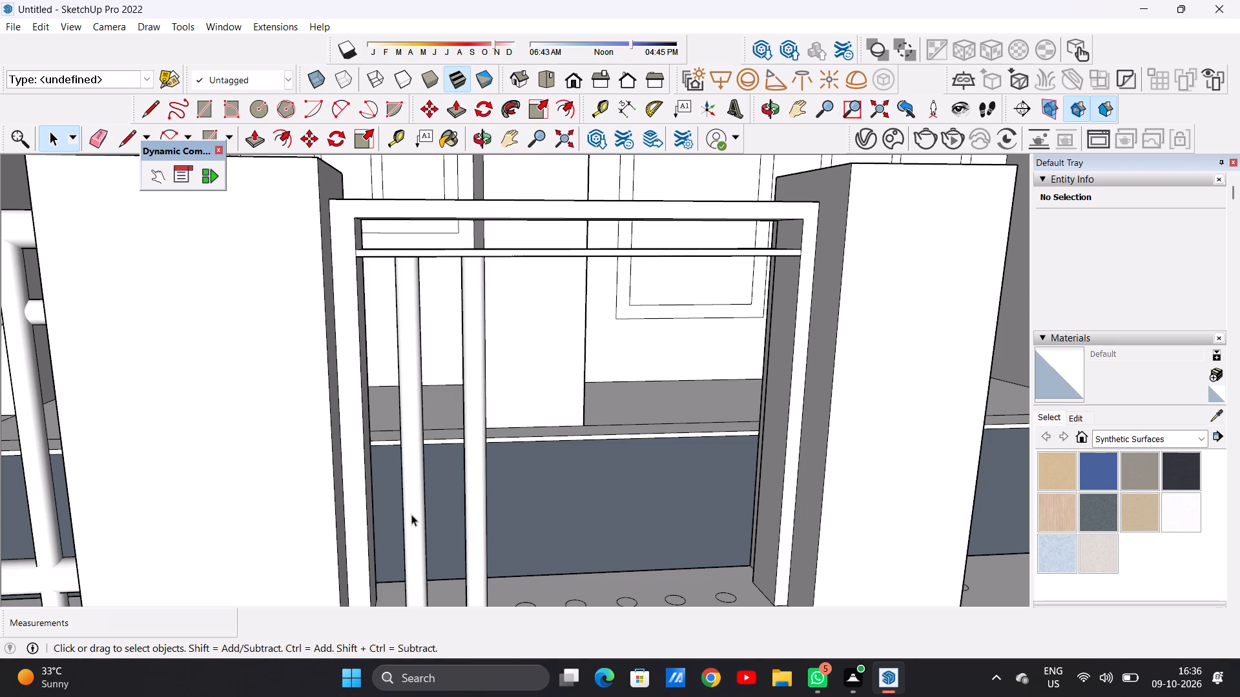
Push/Pull the third circle from the wide pillar up about 27' 3 1/8" to meet the crossbar's underside.
{"action": "scroll", "coordinate": [411, 514], "scroll_direction": "down", "scroll_amount": 20}
{"action": "scroll", "coordinate": [411, 514], "scroll_direction": "down", "scroll_amount": 19}
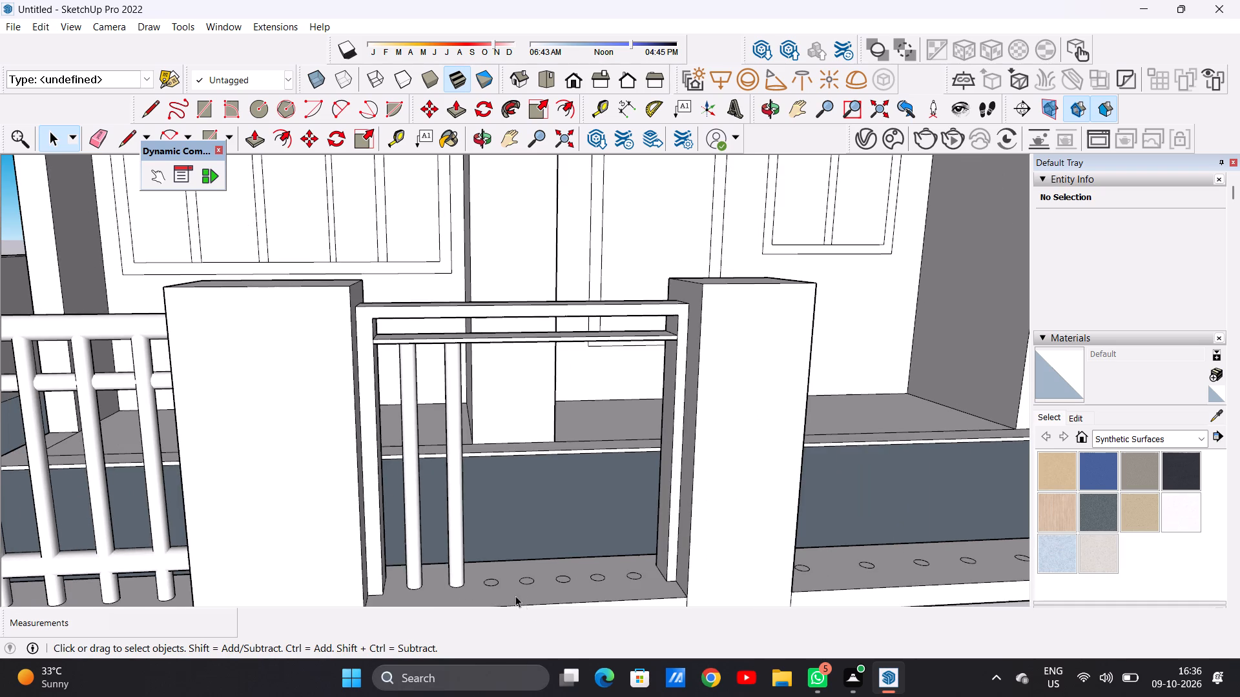
{"action": "scroll", "coordinate": [506, 588], "scroll_direction": "down", "scroll_amount": 6}
{"action": "scroll", "coordinate": [456, 518], "scroll_direction": "down", "scroll_amount": 3}
{"action": "middle_click_drag", "start_coordinate": [526, 540], "coordinate": [450, 607]}
{"action": "scroll", "coordinate": [439, 528], "scroll_direction": "up", "scroll_amount": 2}
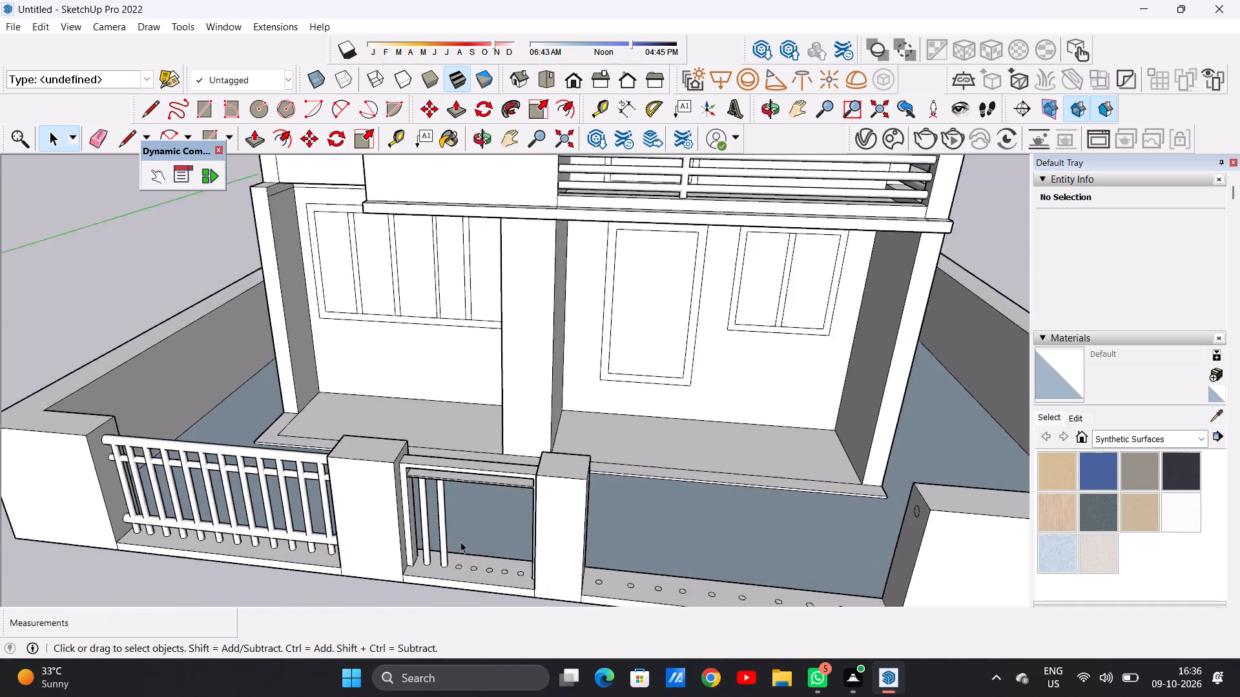
{"action": "scroll", "coordinate": [460, 541], "scroll_direction": "up", "scroll_amount": 17}
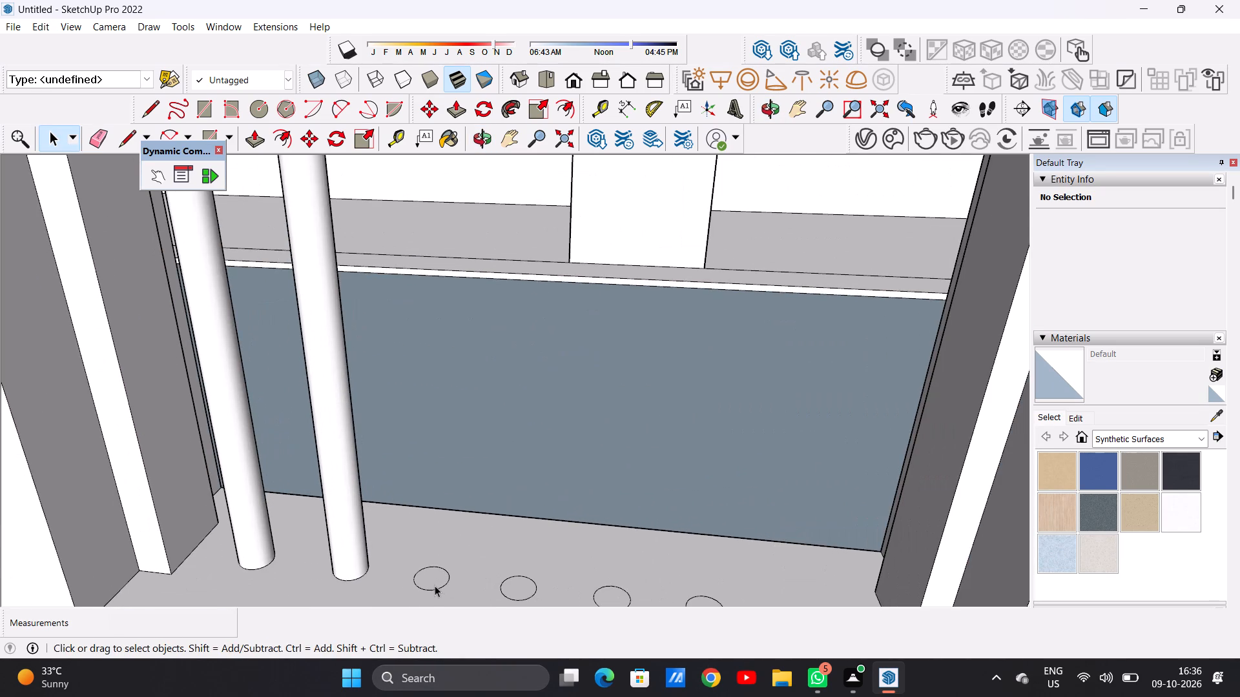
{"action": "key", "text": "p"}
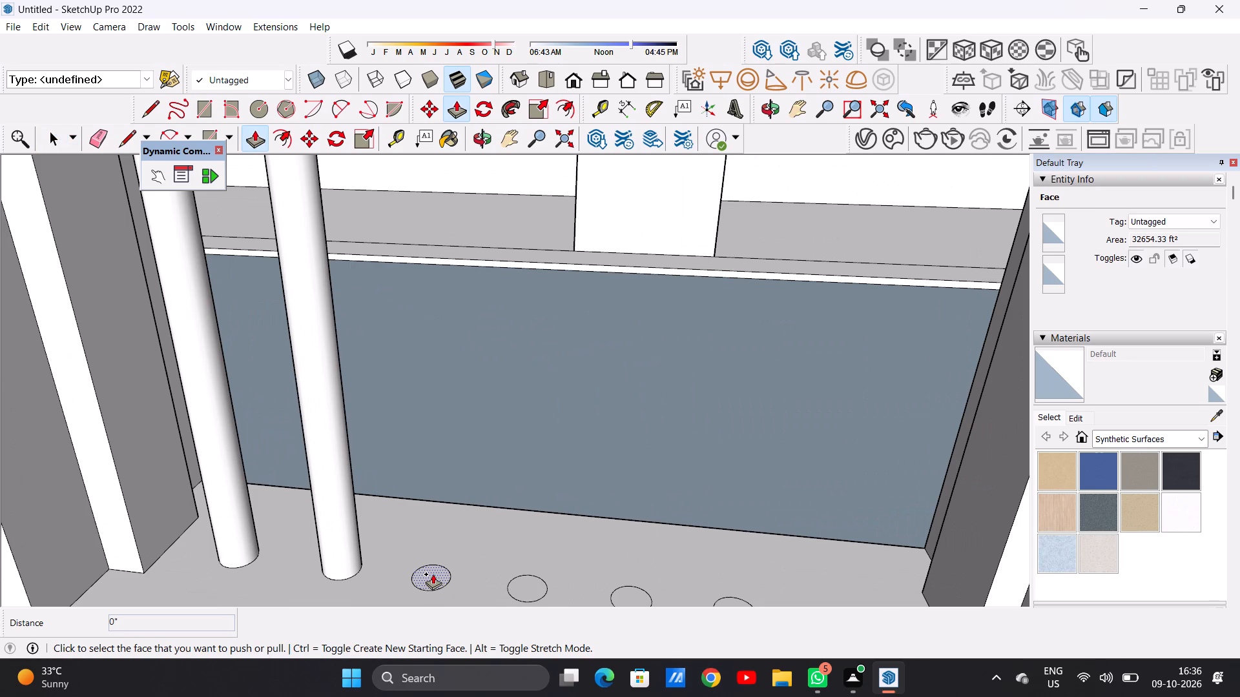
{"action": "left_click", "coordinate": [433, 574]}
{"action": "scroll", "coordinate": [426, 514], "scroll_direction": "down", "scroll_amount": 4}
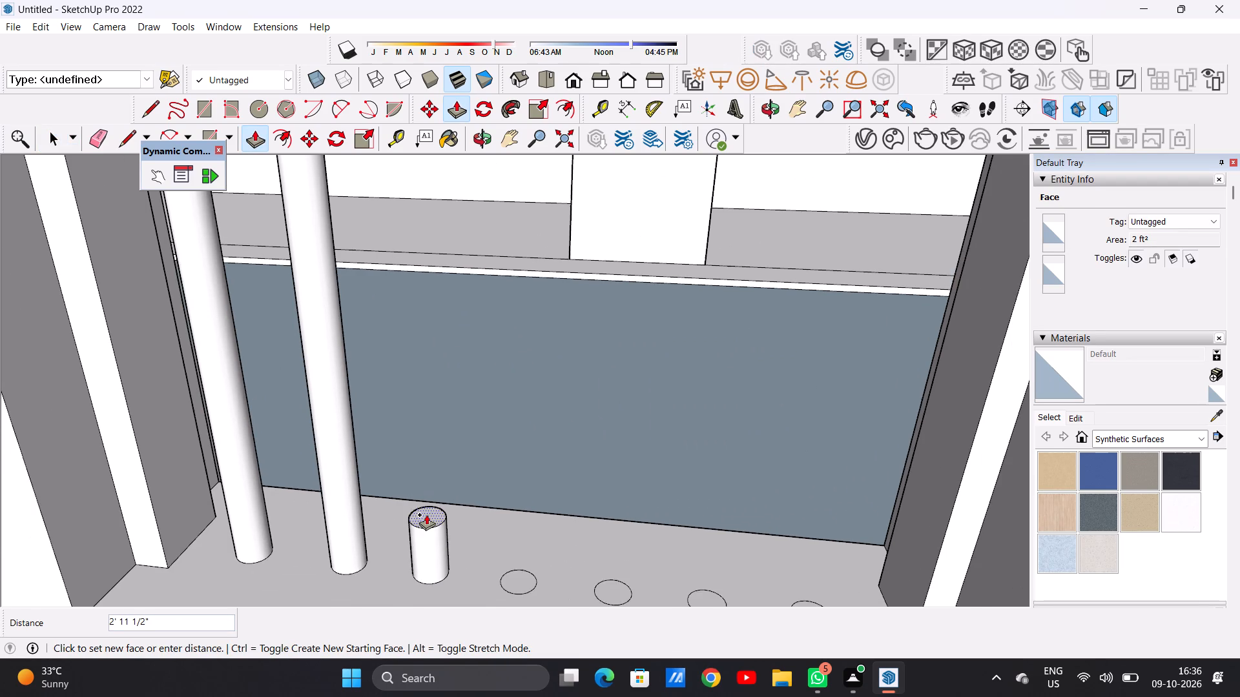
{"action": "scroll", "coordinate": [426, 514], "scroll_direction": "down", "scroll_amount": 11}
{"action": "scroll", "coordinate": [407, 356], "scroll_direction": "up", "scroll_amount": 4}
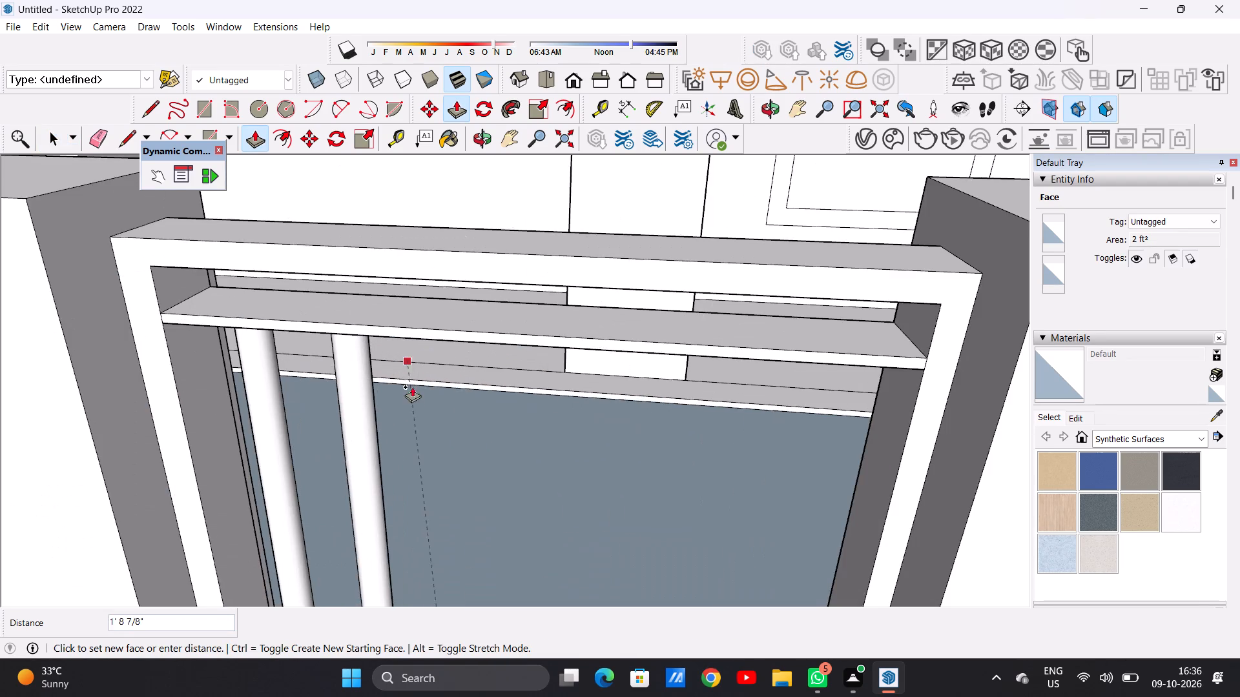
{"action": "middle_click_drag", "start_coordinate": [408, 387], "coordinate": [413, 297]}
{"action": "scroll", "coordinate": [404, 363], "scroll_direction": "down", "scroll_amount": 4}
{"action": "scroll", "coordinate": [434, 305], "scroll_direction": "up", "scroll_amount": 7}
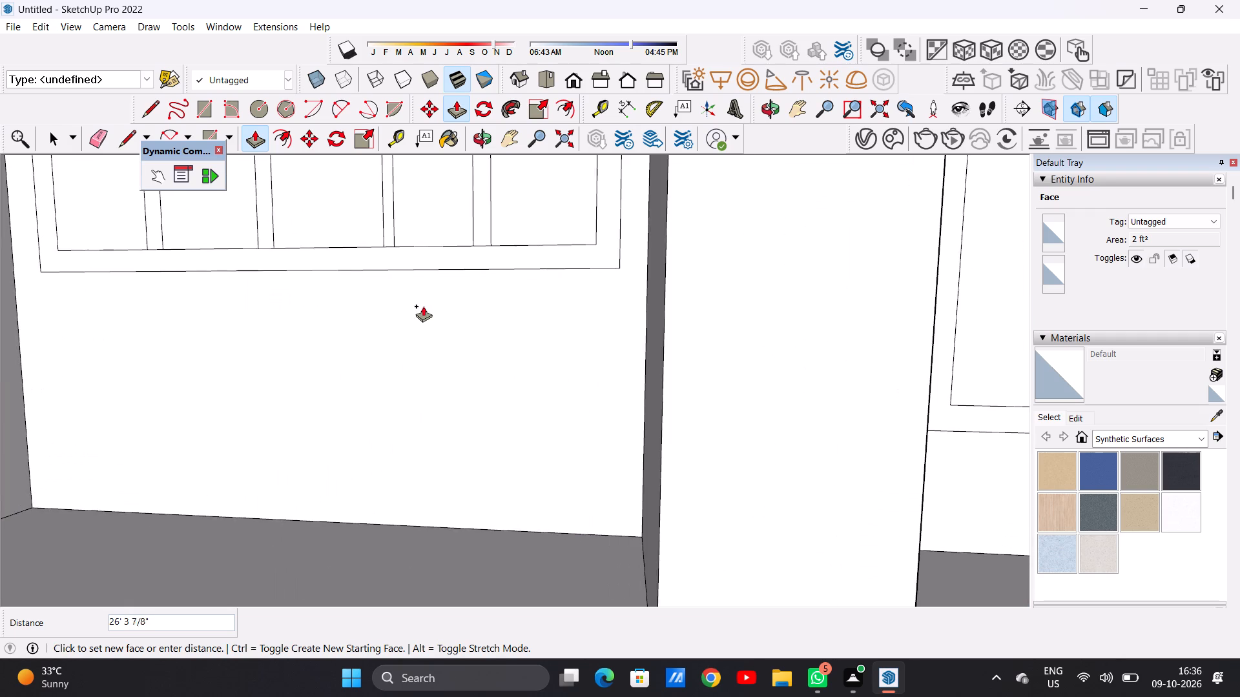
{"action": "scroll", "coordinate": [422, 312], "scroll_direction": "down", "scroll_amount": 5}
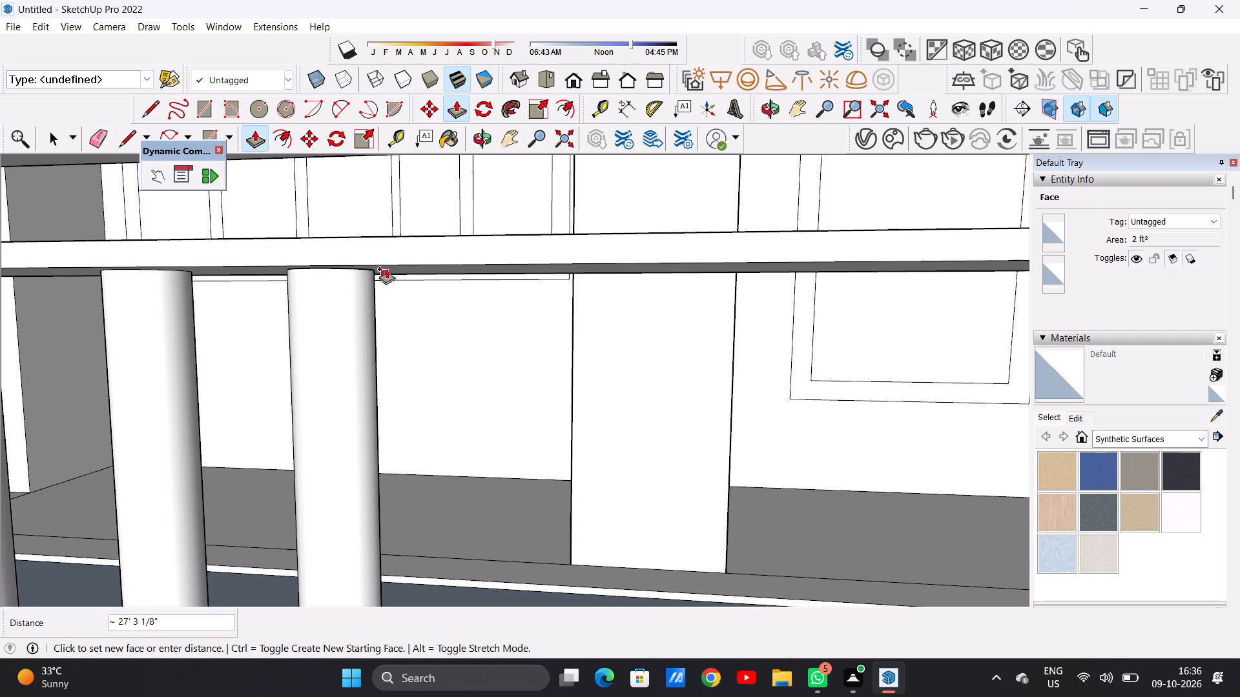
{"action": "left_click", "coordinate": [386, 268]}
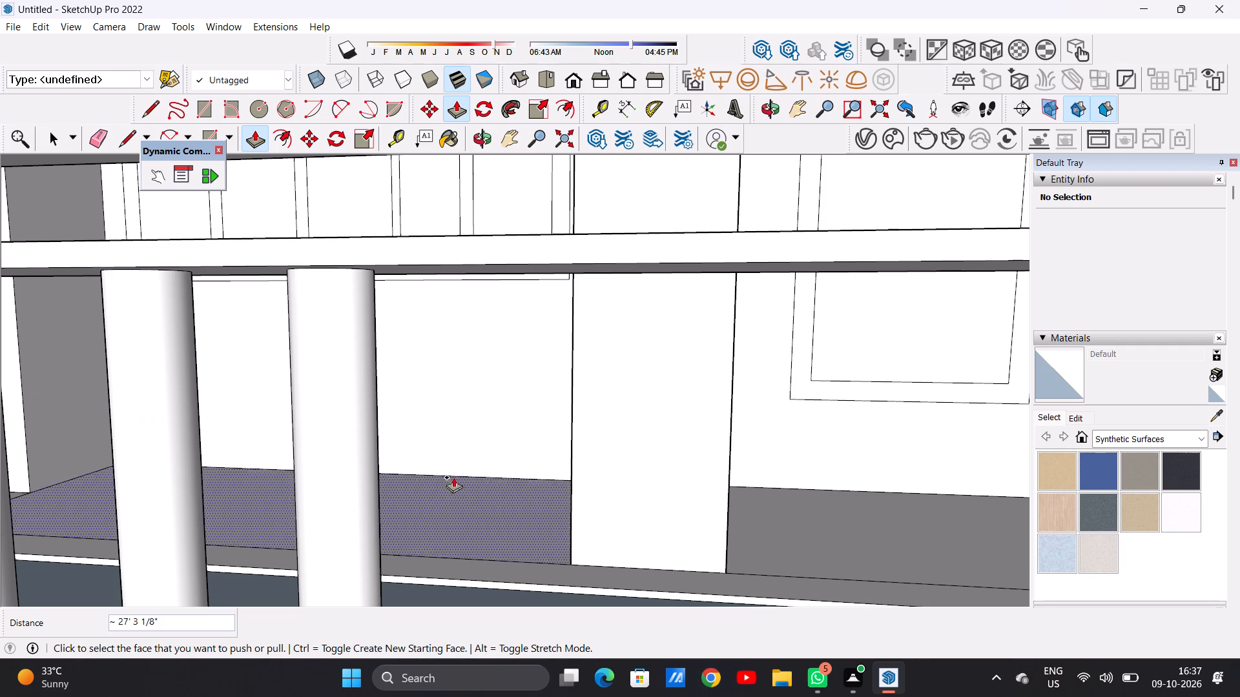
Push/Pull the fourth circle, in the middle of the second bay, up about 27' 3 1/8" to the crossbar.
{"action": "scroll", "coordinate": [451, 472], "scroll_direction": "down", "scroll_amount": 16}
{"action": "scroll", "coordinate": [451, 540], "scroll_direction": "up", "scroll_amount": 7}
{"action": "scroll", "coordinate": [464, 450], "scroll_direction": "up", "scroll_amount": 6}
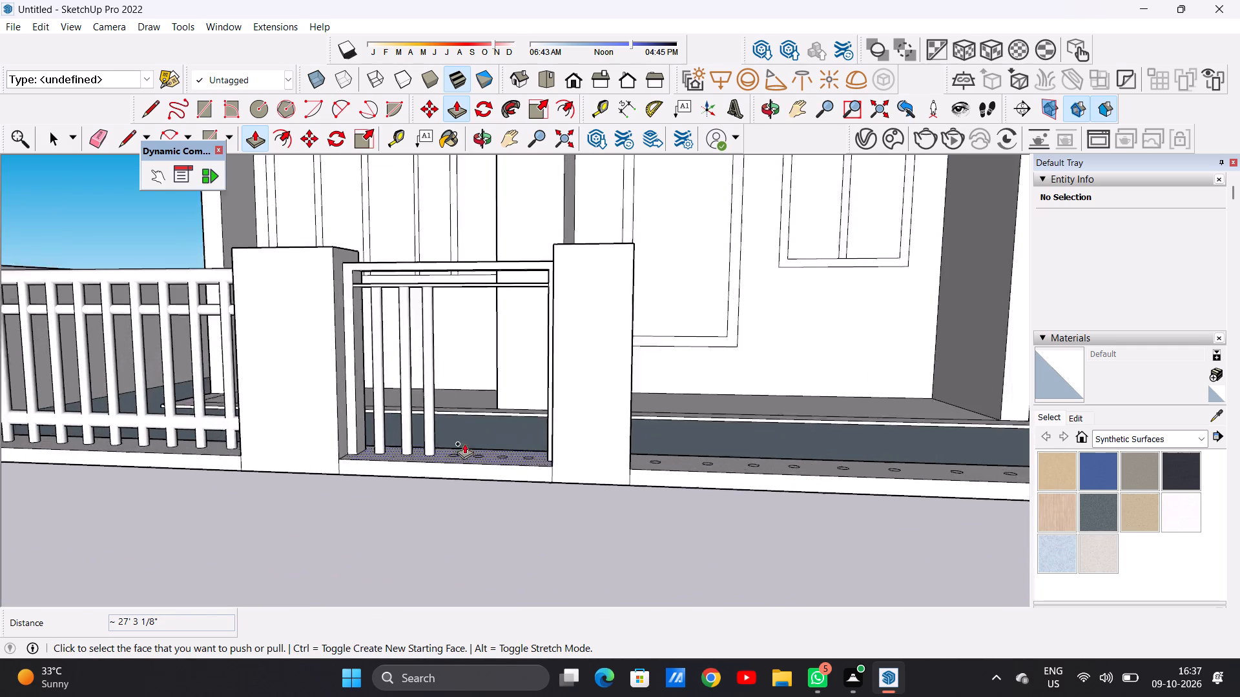
{"action": "middle_click_drag", "start_coordinate": [475, 403], "coordinate": [369, 536]}
{"action": "scroll", "coordinate": [422, 455], "scroll_direction": "up", "scroll_amount": 13}
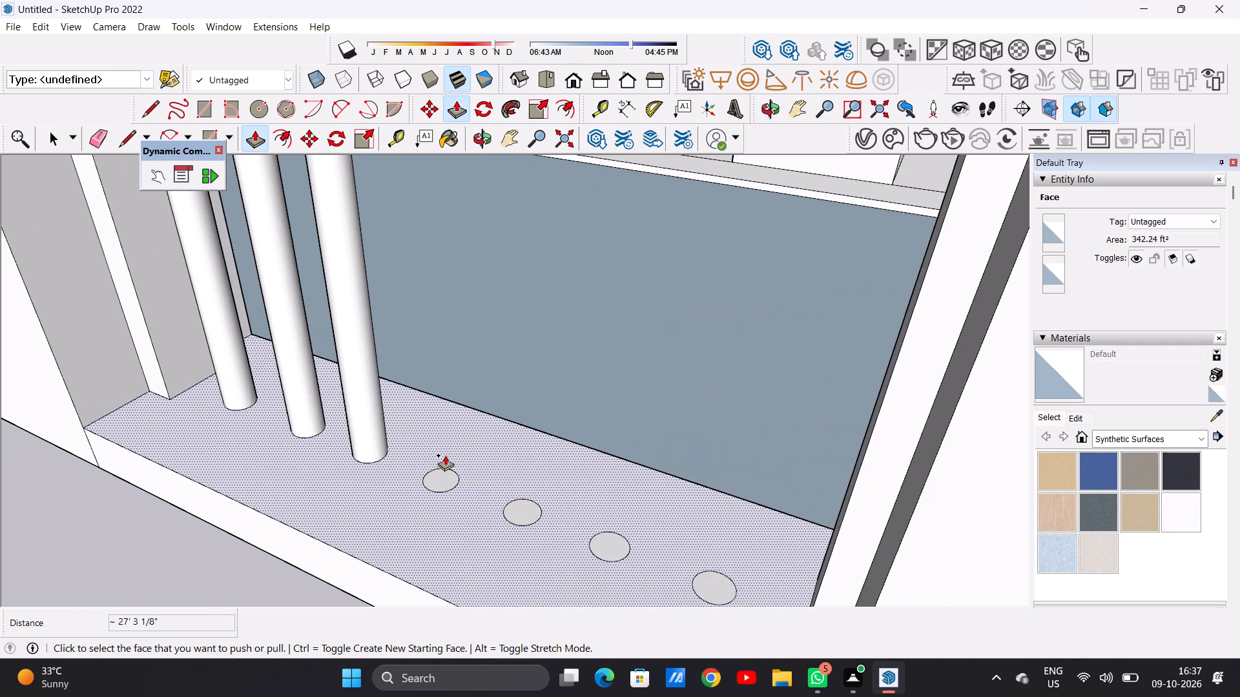
{"action": "left_click", "coordinate": [447, 476]}
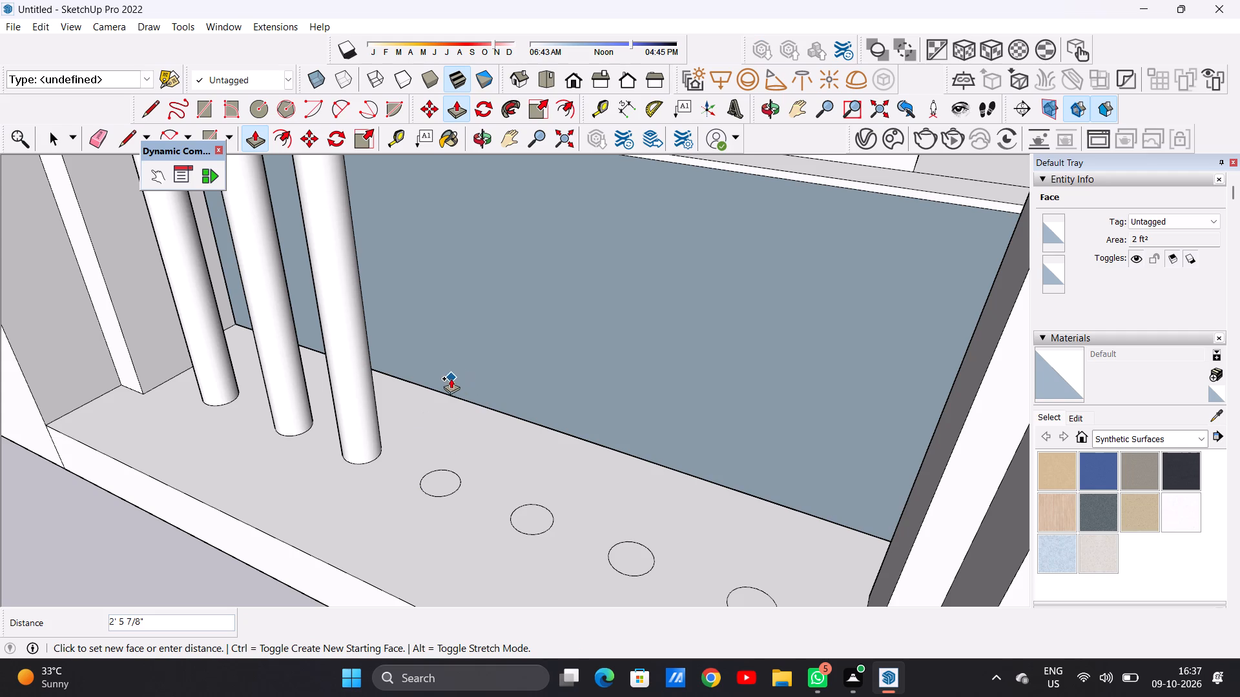
{"action": "scroll", "coordinate": [452, 381], "scroll_direction": "down", "scroll_amount": 14}
{"action": "scroll", "coordinate": [459, 266], "scroll_direction": "up", "scroll_amount": 6}
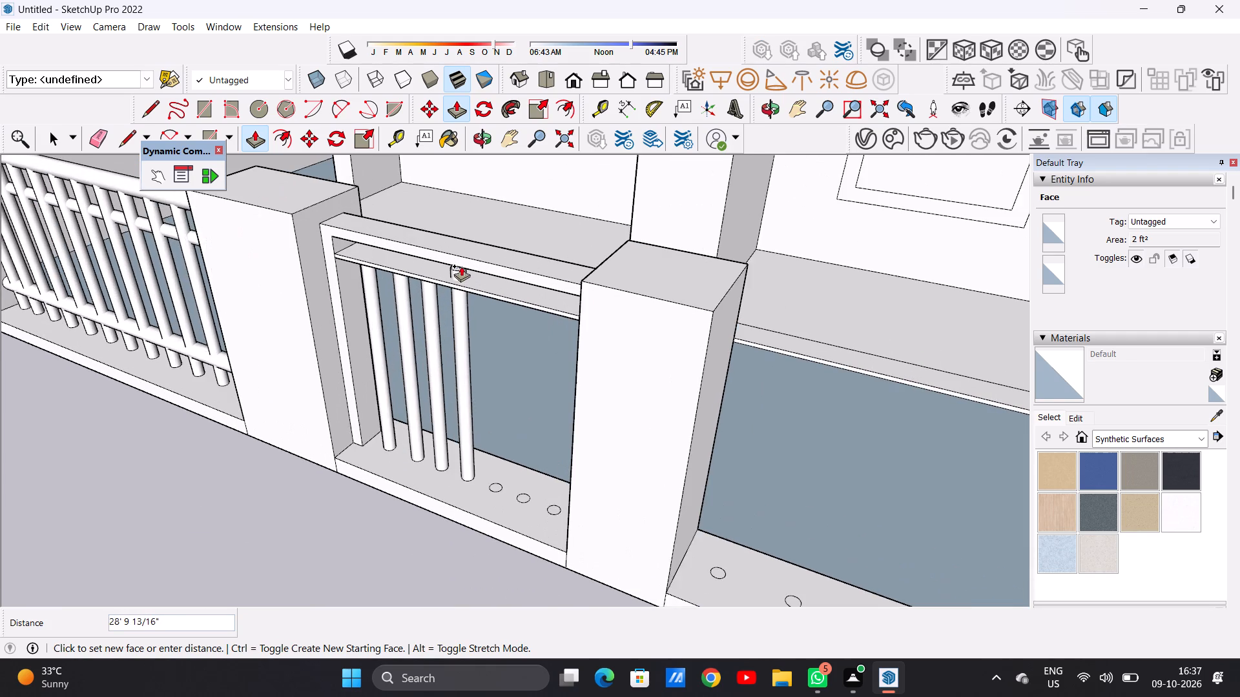
{"action": "middle_click_drag", "start_coordinate": [460, 305], "coordinate": [515, 204]}
{"action": "scroll", "coordinate": [482, 229], "scroll_direction": "up", "scroll_amount": 3}
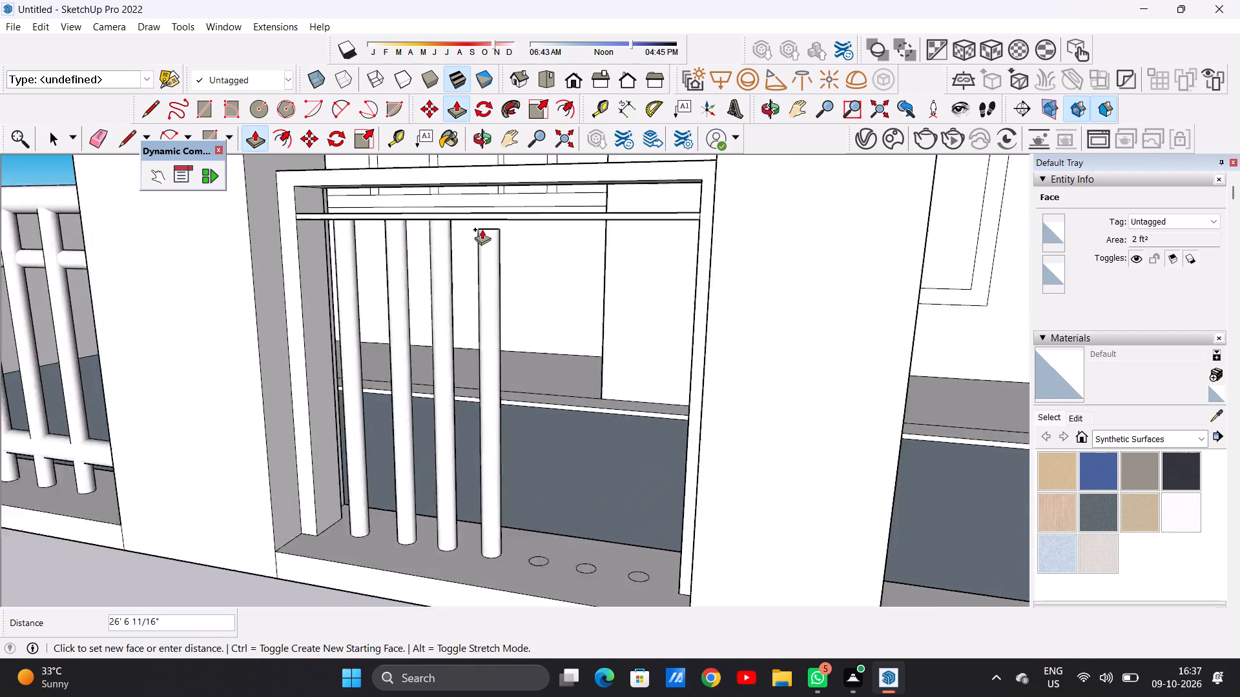
{"action": "scroll", "coordinate": [482, 229], "scroll_direction": "up", "scroll_amount": 10}
{"action": "left_click", "coordinate": [539, 196]}
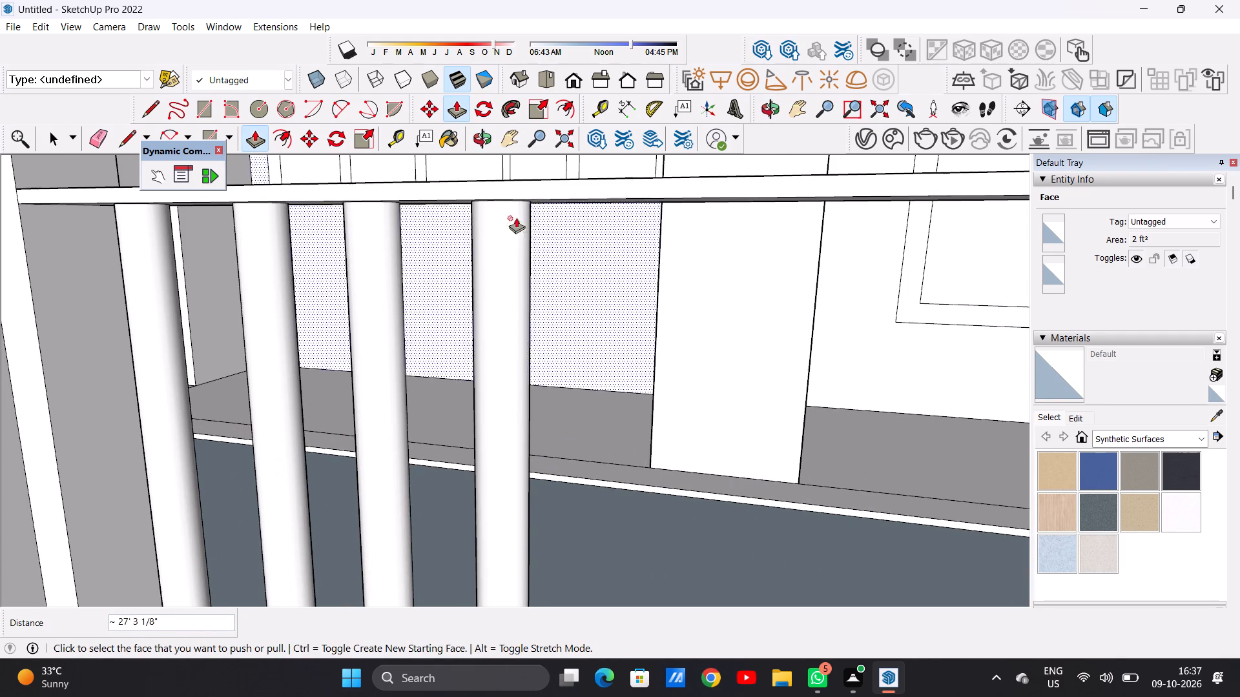
Push/Pull the second bay's fifth circle from the wide pillar up about 27' 3 1/8" to the crossbar's underside.
{"action": "scroll", "coordinate": [489, 279], "scroll_direction": "down", "scroll_amount": 20}
{"action": "scroll", "coordinate": [489, 279], "scroll_direction": "down", "scroll_amount": 1}
{"action": "middle_click_drag", "start_coordinate": [472, 314], "coordinate": [422, 430]}
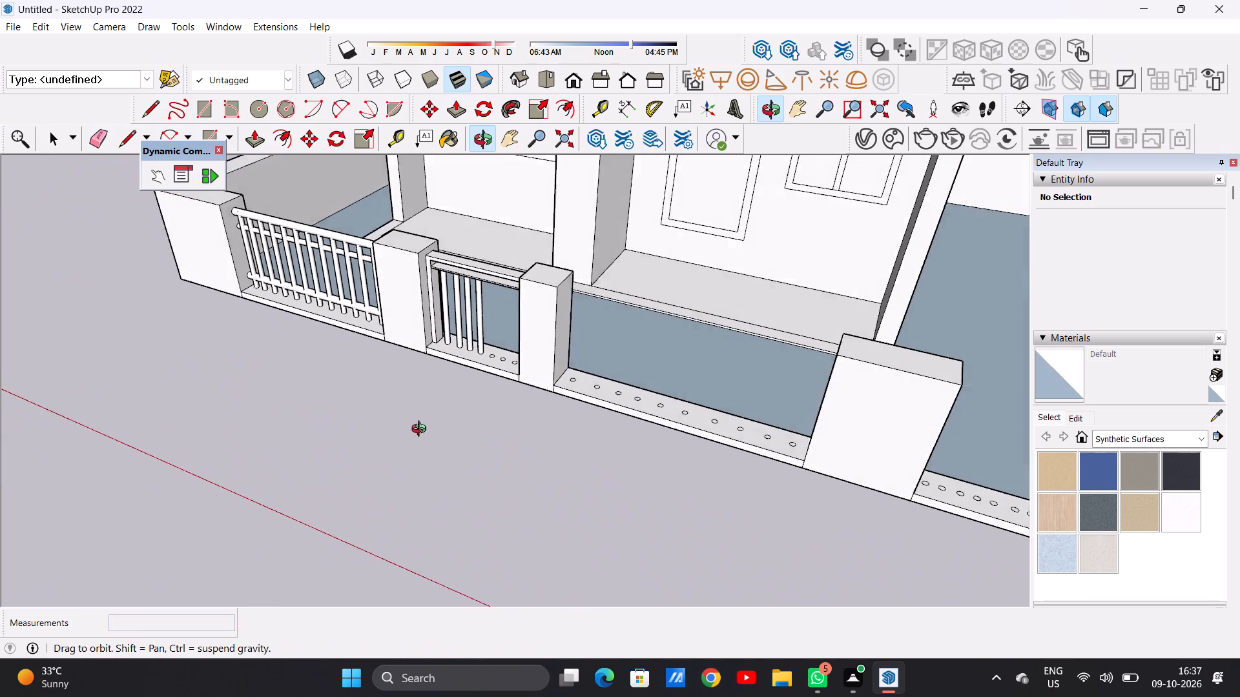
{"action": "middle_click_drag", "start_coordinate": [422, 430], "coordinate": [421, 432]}
{"action": "scroll", "coordinate": [491, 367], "scroll_direction": "up", "scroll_amount": 20}
{"action": "scroll", "coordinate": [491, 367], "scroll_direction": "up", "scroll_amount": 1}
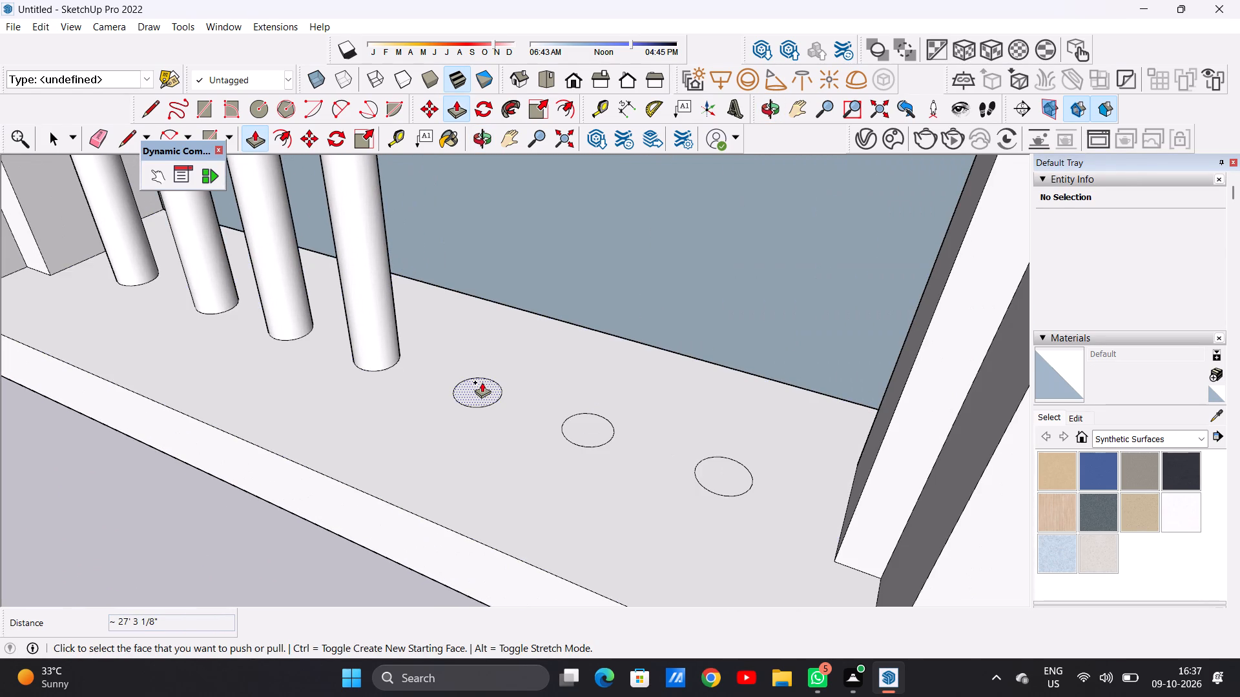
{"action": "left_click", "coordinate": [482, 382]}
{"action": "scroll", "coordinate": [491, 283], "scroll_direction": "down", "scroll_amount": 15}
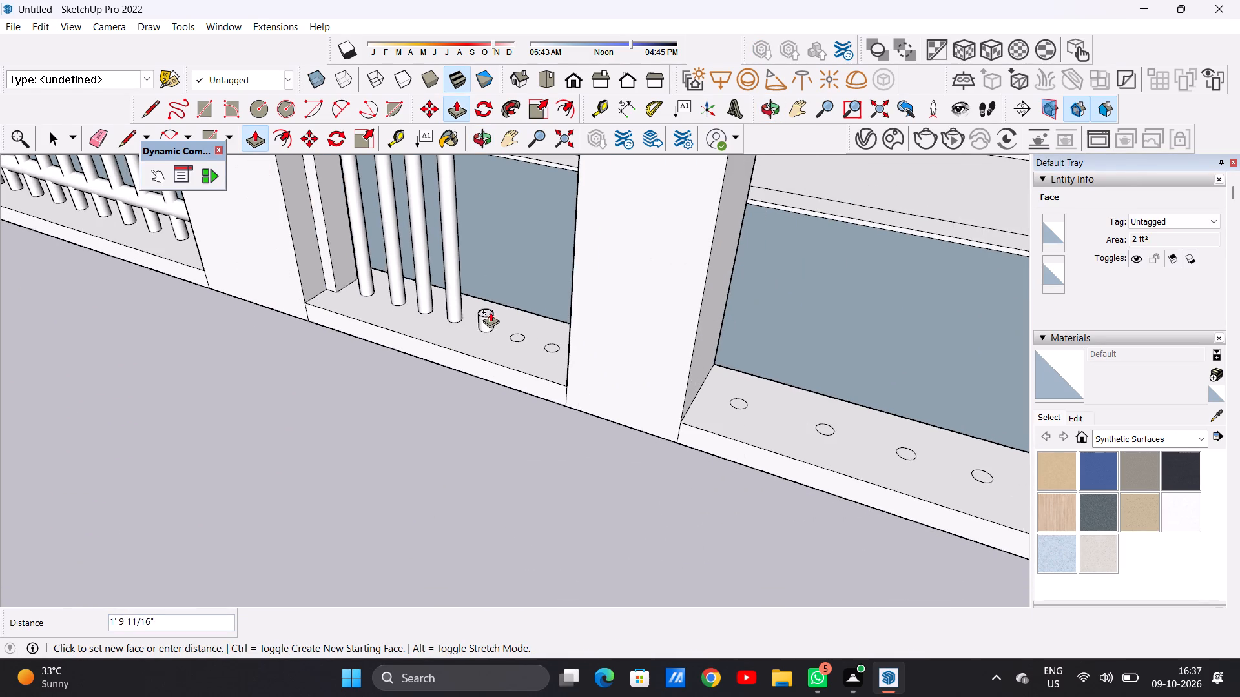
{"action": "scroll", "coordinate": [490, 319], "scroll_direction": "down", "scroll_amount": 4}
{"action": "scroll", "coordinate": [488, 255], "scroll_direction": "down", "scroll_amount": 6}
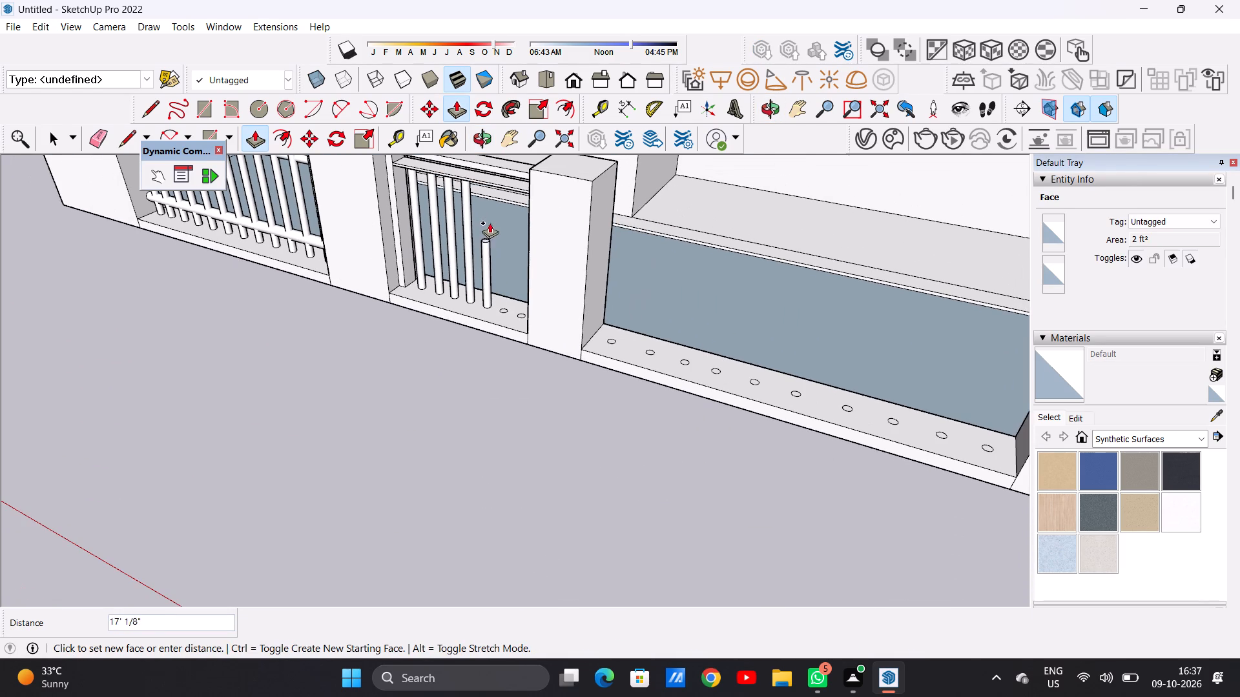
{"action": "middle_click_drag", "start_coordinate": [487, 172], "coordinate": [488, 152]}
{"action": "scroll", "coordinate": [477, 177], "scroll_direction": "up", "scroll_amount": 5}
{"action": "middle_click_drag", "start_coordinate": [477, 231], "coordinate": [522, 168]}
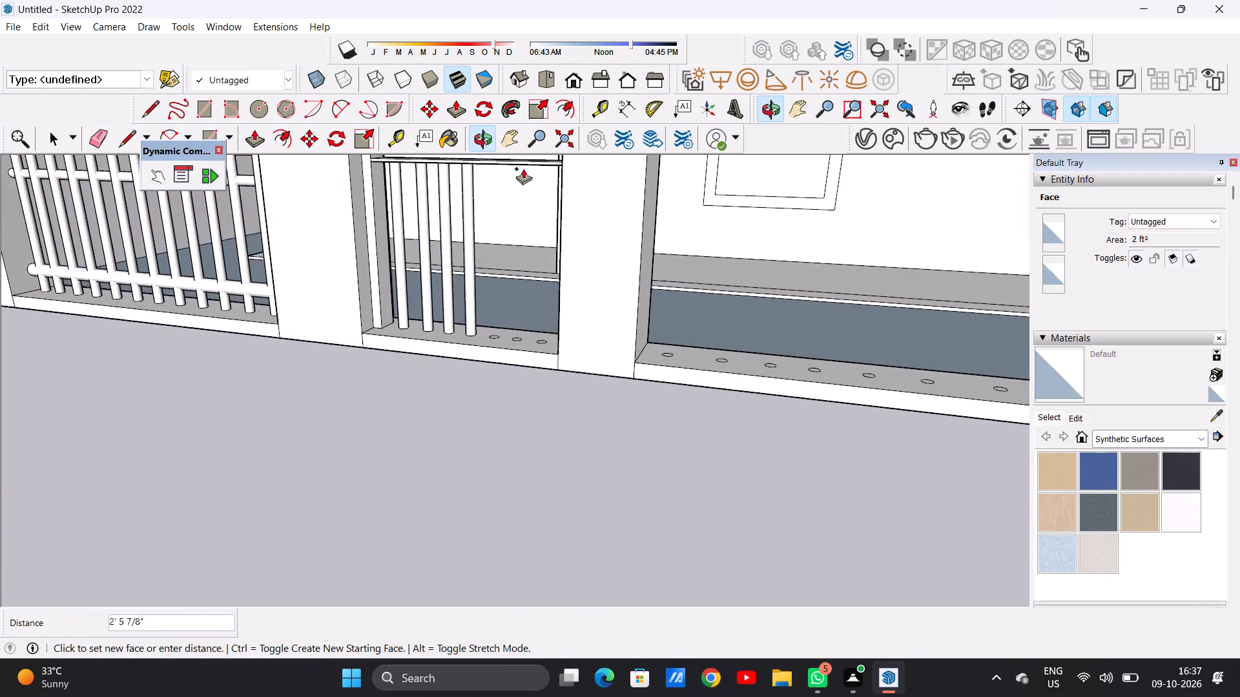
{"action": "scroll", "coordinate": [462, 250], "scroll_direction": "down", "scroll_amount": 4}
{"action": "scroll", "coordinate": [488, 191], "scroll_direction": "up", "scroll_amount": 16}
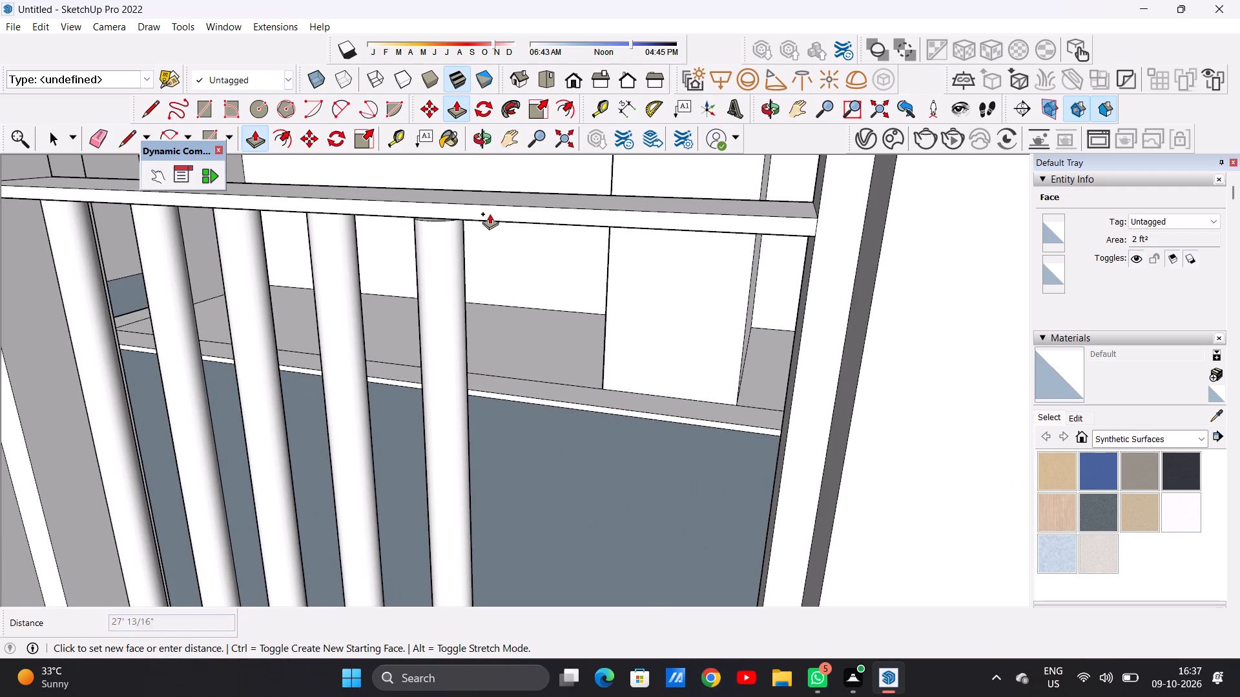
{"action": "left_click", "coordinate": [467, 216]}
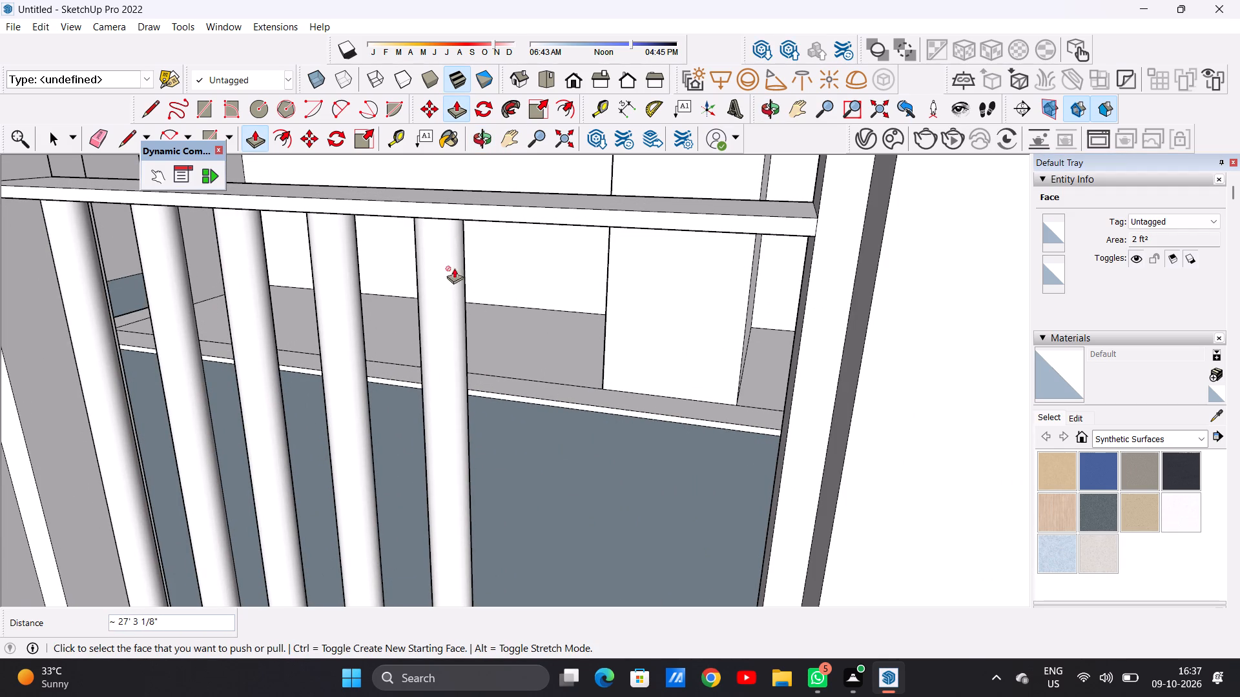
Push/Pull the second bay's sixth circle from the wide pillar up about 27' 3 1/8" to meet the crossbar's underside.
{"action": "scroll", "coordinate": [456, 274], "scroll_direction": "down", "scroll_amount": 17}
{"action": "middle_click_drag", "start_coordinate": [455, 381], "coordinate": [409, 442]}
{"action": "scroll", "coordinate": [447, 404], "scroll_direction": "up", "scroll_amount": 4}
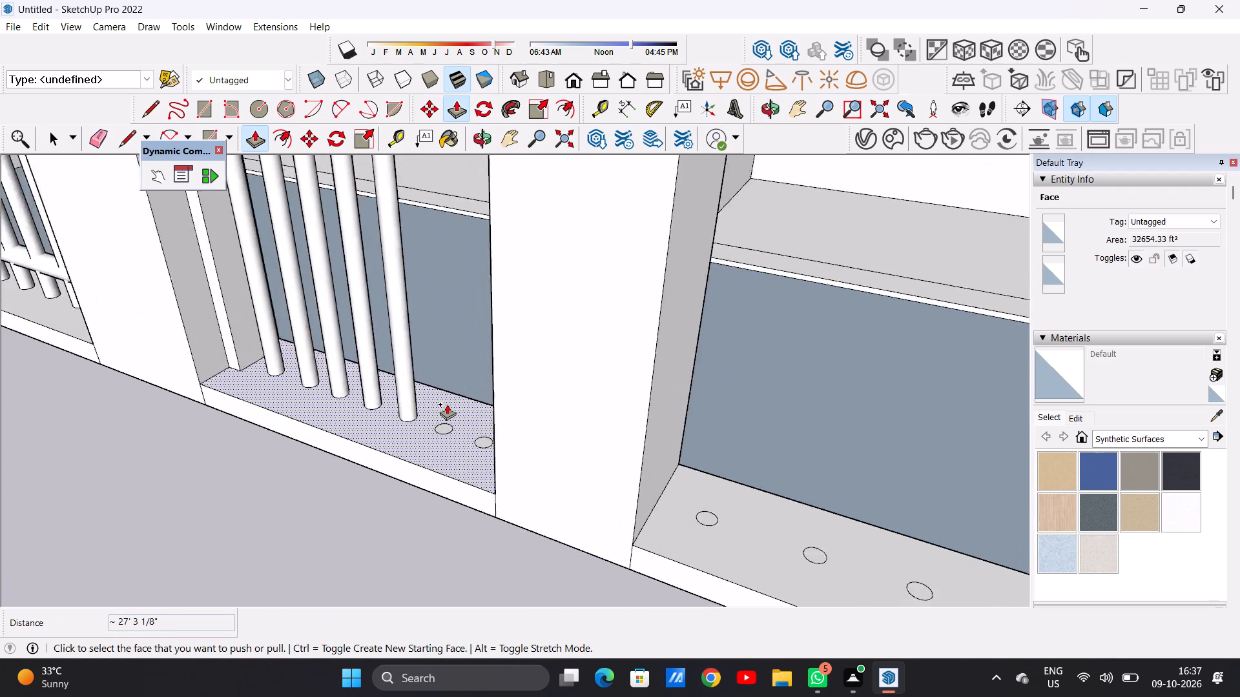
{"action": "scroll", "coordinate": [447, 404], "scroll_direction": "up", "scroll_amount": 16}
{"action": "left_click", "coordinate": [442, 449]}
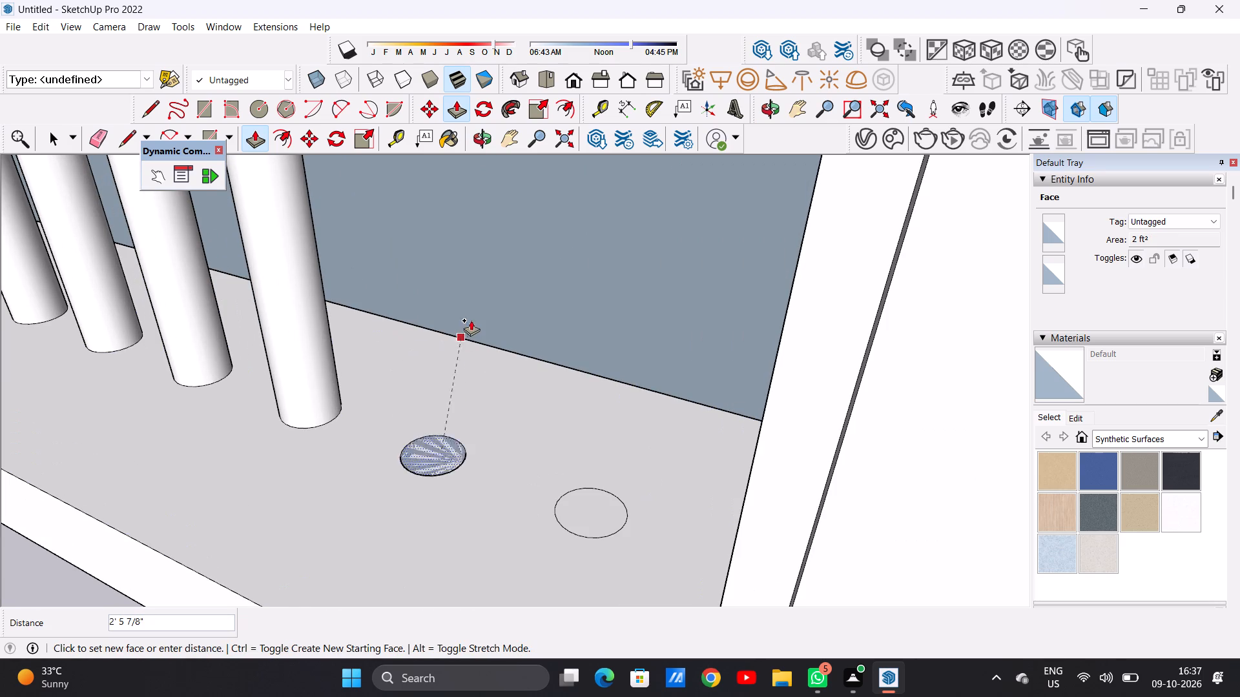
{"action": "scroll", "coordinate": [451, 301], "scroll_direction": "down", "scroll_amount": 15}
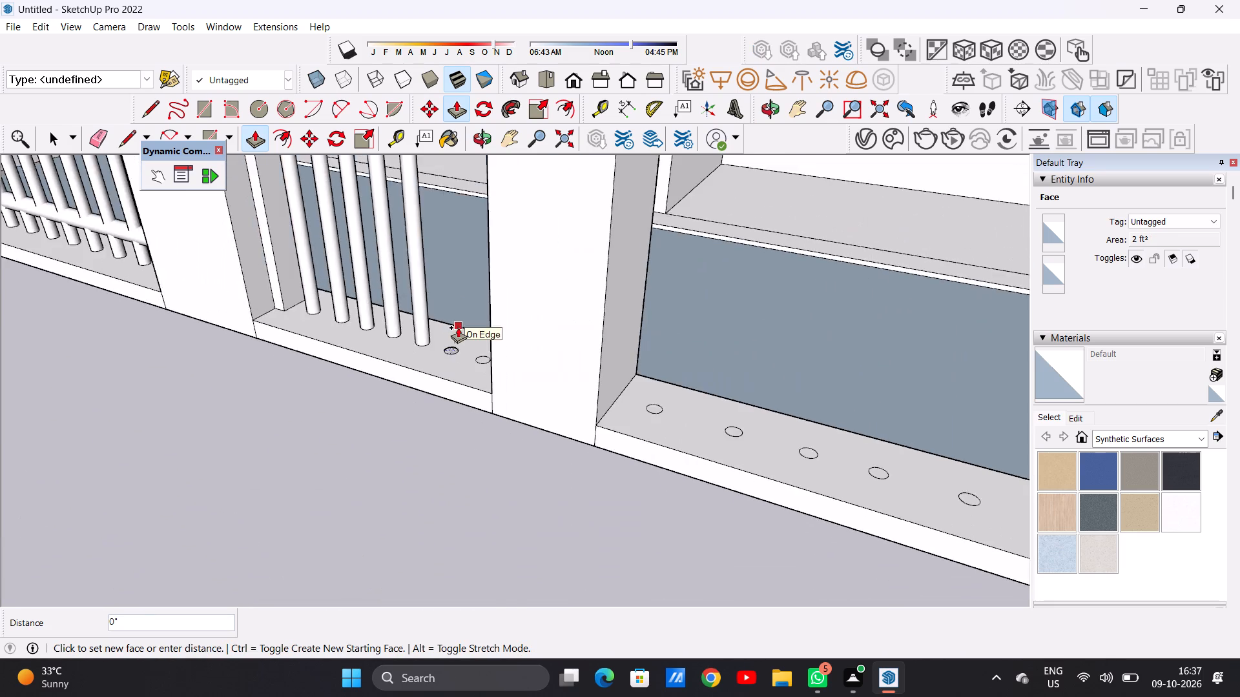
{"action": "scroll", "coordinate": [458, 327], "scroll_direction": "down", "scroll_amount": 10}
{"action": "scroll", "coordinate": [451, 192], "scroll_direction": "up", "scroll_amount": 10}
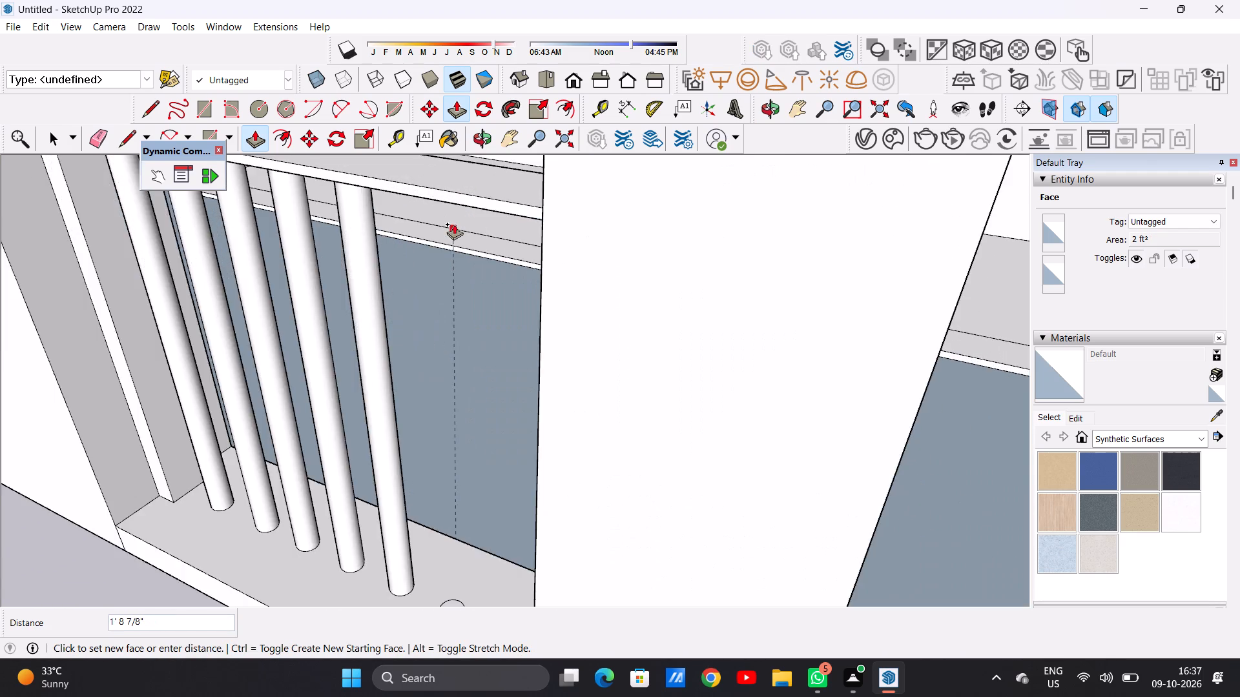
{"action": "scroll", "coordinate": [452, 228], "scroll_direction": "down", "scroll_amount": 5}
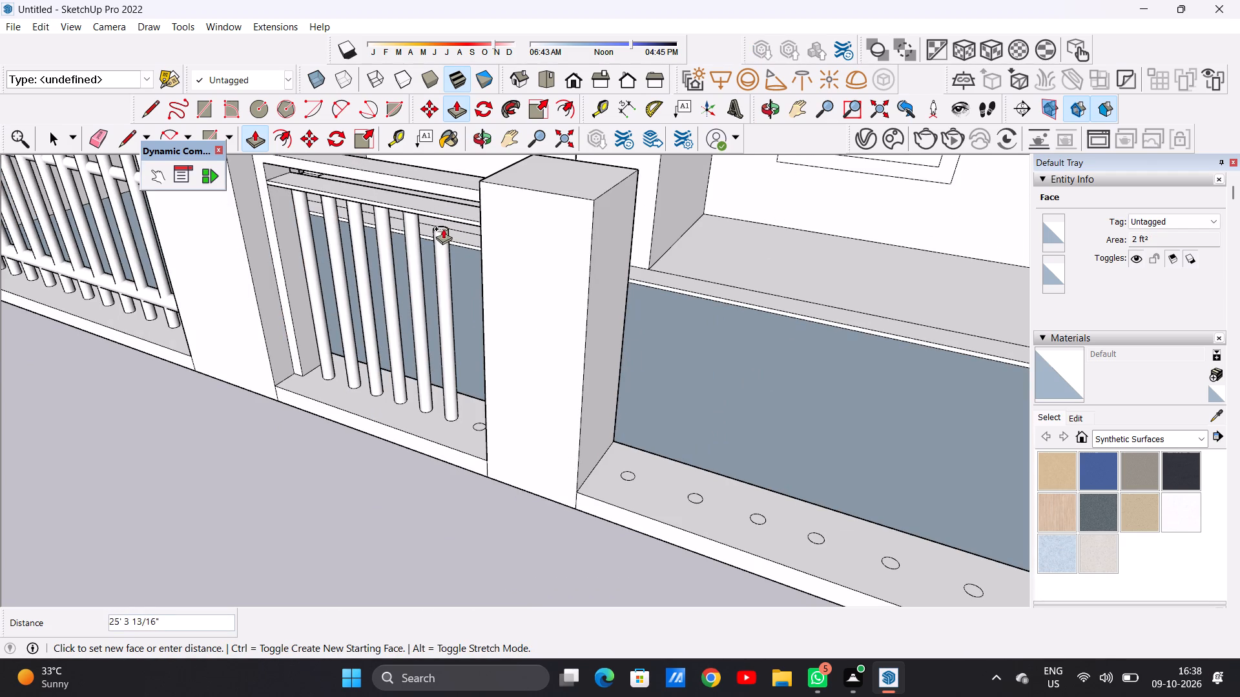
{"action": "middle_click_drag", "start_coordinate": [459, 219], "coordinate": [475, 185]}
{"action": "scroll", "coordinate": [414, 252], "scroll_direction": "down", "scroll_amount": 4}
{"action": "middle_click_drag", "start_coordinate": [425, 243], "coordinate": [470, 159]}
{"action": "scroll", "coordinate": [428, 188], "scroll_direction": "up", "scroll_amount": 18}
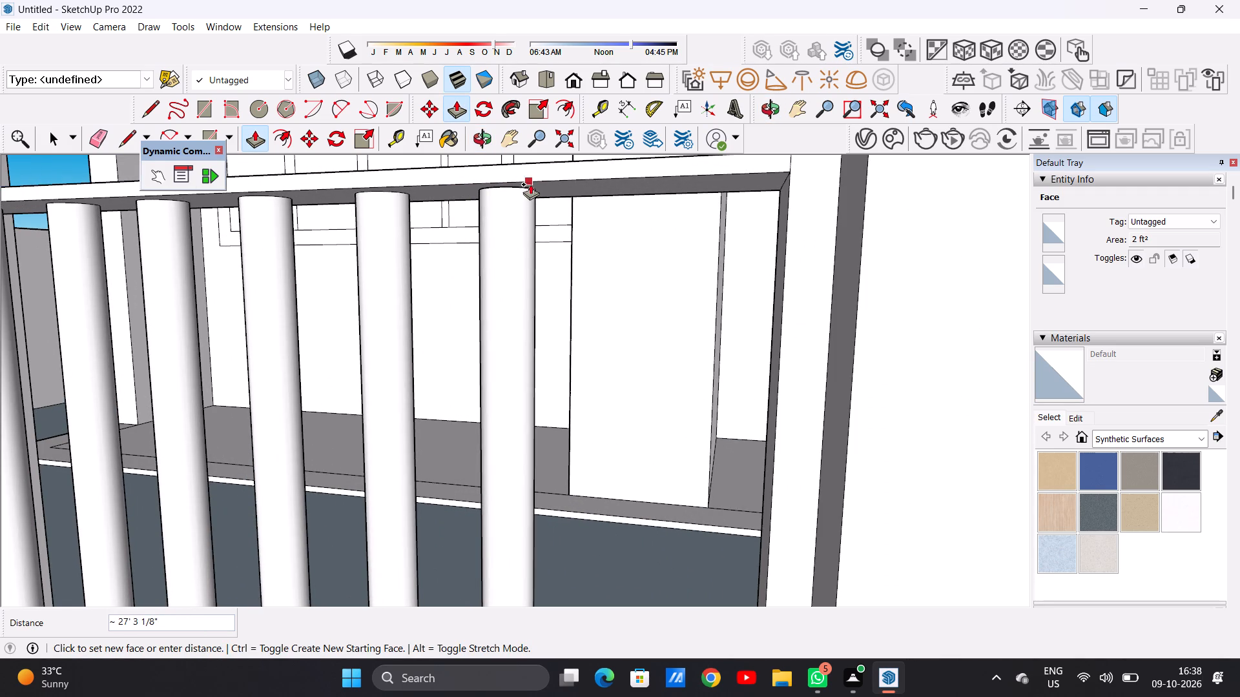
{"action": "left_click", "coordinate": [537, 181]}
Push/Pull the second bay's last circle, beside the narrow pillar, up about 27' 3 1/8" to the crossbar and leave the tool.
{"action": "scroll", "coordinate": [476, 279], "scroll_direction": "down", "scroll_amount": 9}
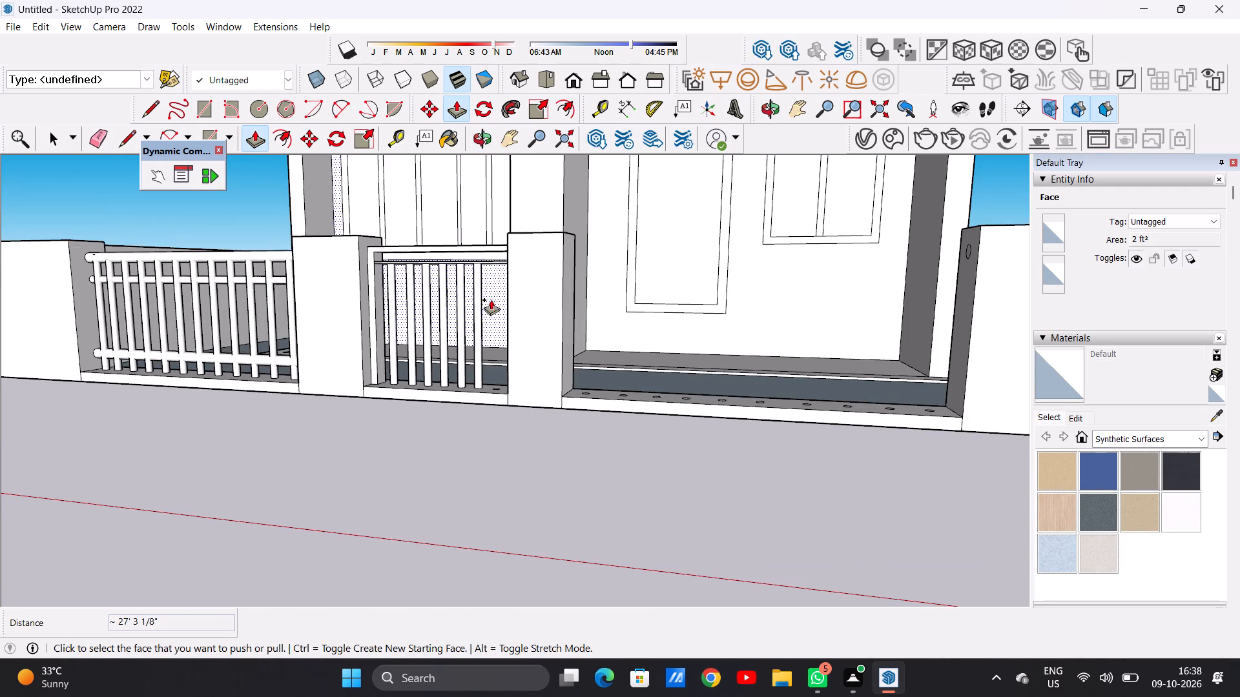
{"action": "middle_click_drag", "start_coordinate": [516, 347], "coordinate": [694, 379]}
{"action": "scroll", "coordinate": [535, 372], "scroll_direction": "up", "scroll_amount": 8}
{"action": "middle_click_drag", "start_coordinate": [535, 398], "coordinate": [547, 439]}
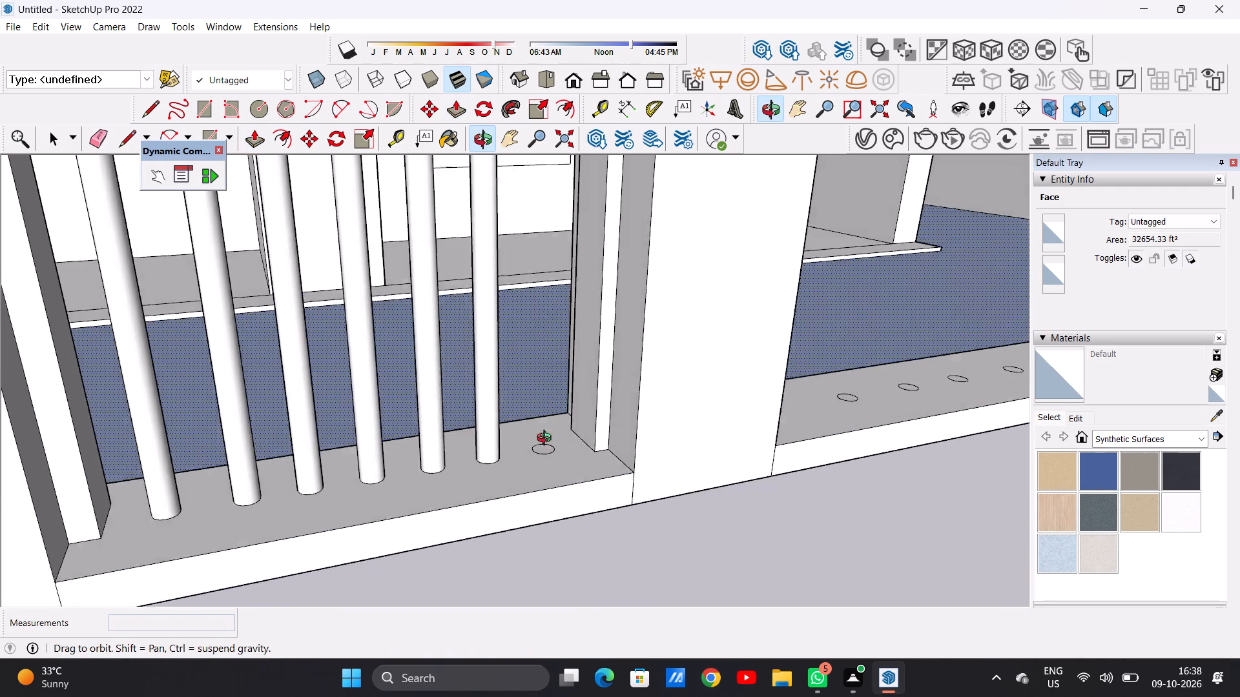
{"action": "middle_click_drag", "start_coordinate": [547, 439], "coordinate": [548, 456]}
{"action": "scroll", "coordinate": [544, 459], "scroll_direction": "up", "scroll_amount": 12}
{"action": "left_click", "coordinate": [548, 437]}
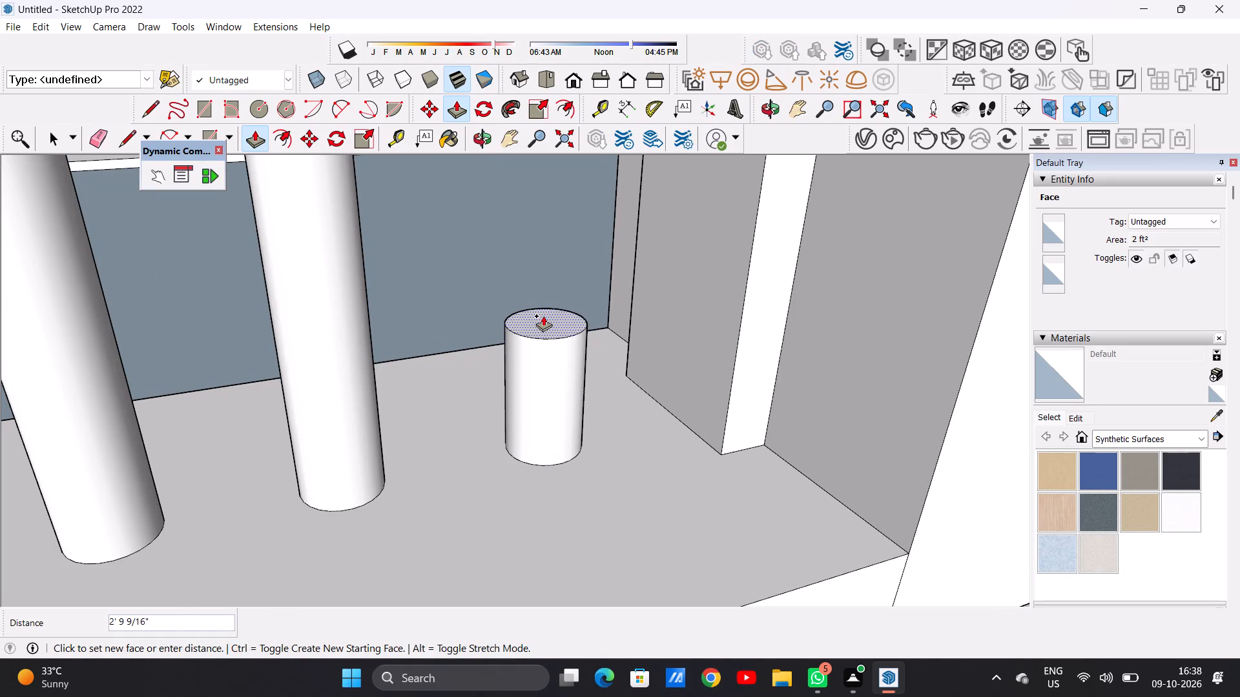
{"action": "scroll", "coordinate": [543, 330], "scroll_direction": "down", "scroll_amount": 20}
{"action": "scroll", "coordinate": [543, 330], "scroll_direction": "down", "scroll_amount": 17}
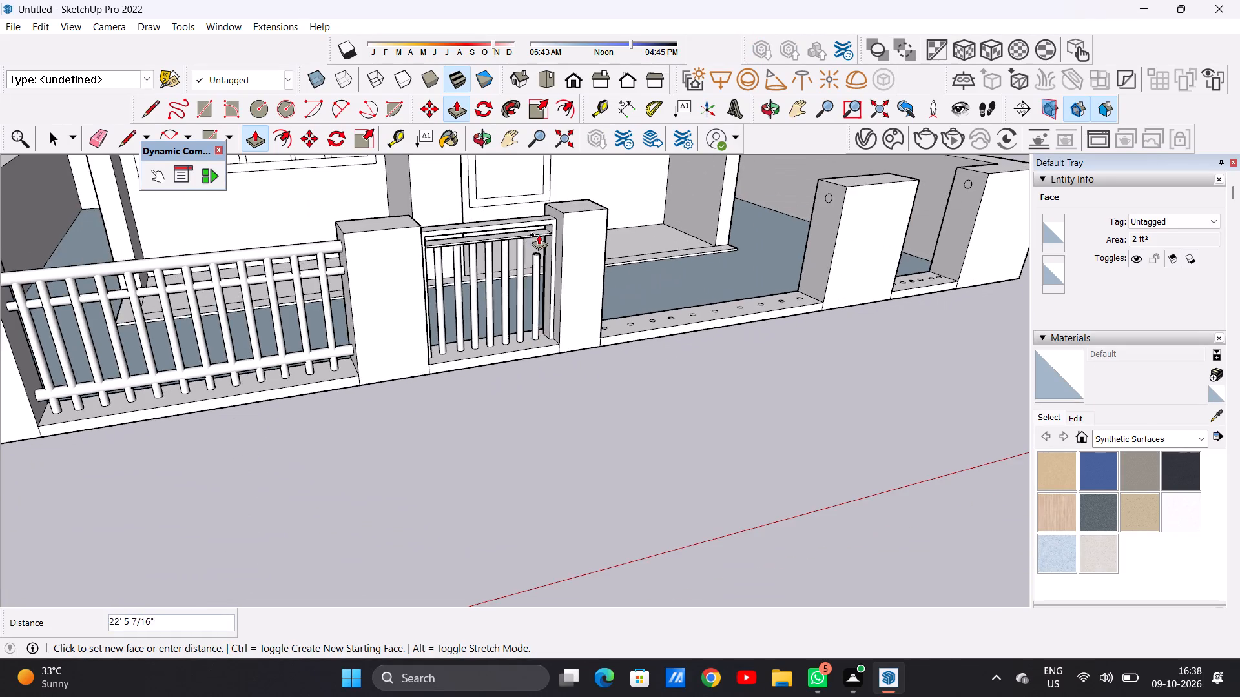
{"action": "scroll", "coordinate": [548, 227], "scroll_direction": "up", "scroll_amount": 17}
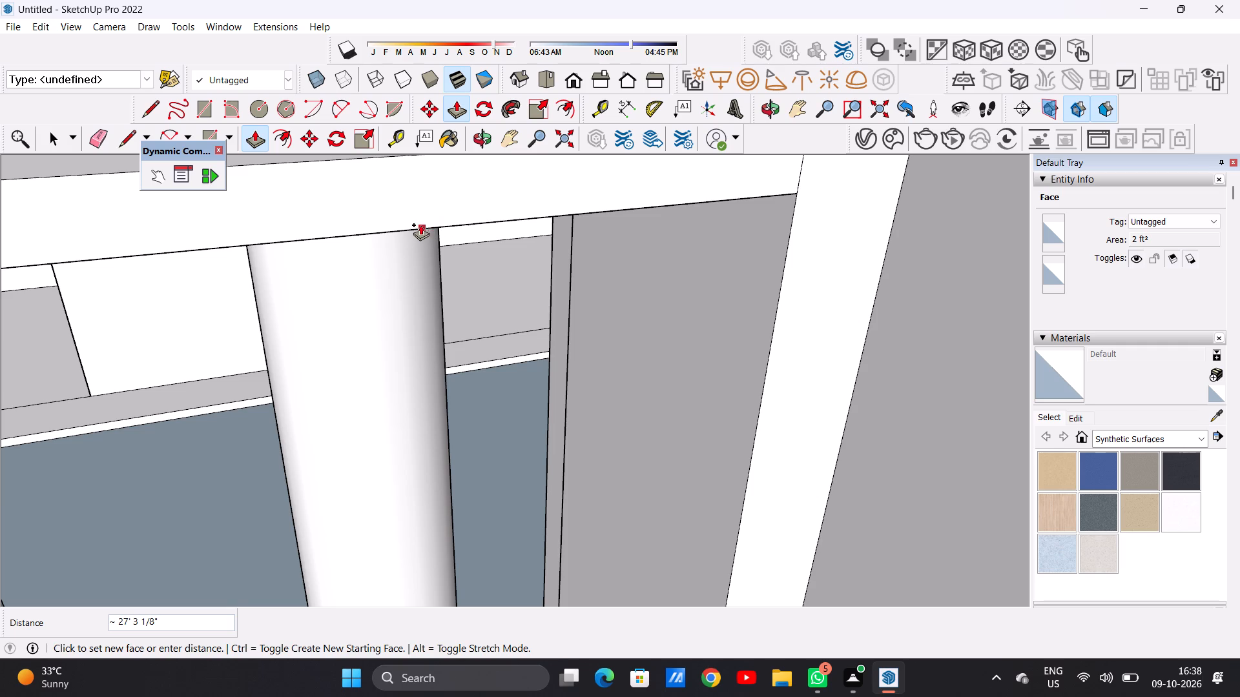
{"action": "left_click", "coordinate": [420, 225]}
{"action": "key", "text": "space"}
Examine the second bay's balusters, the remaining open bays and the whole house from the front and side.
{"action": "scroll", "coordinate": [385, 327], "scroll_direction": "down", "scroll_amount": 15}
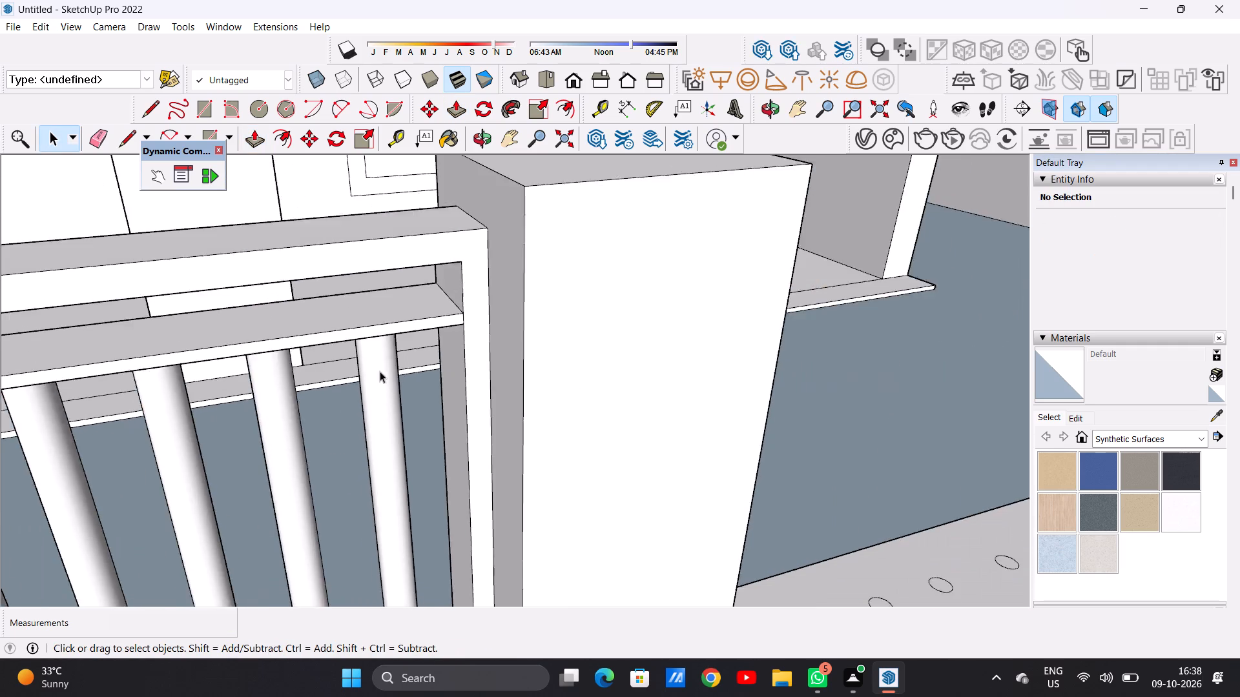
{"action": "scroll", "coordinate": [380, 371], "scroll_direction": "down", "scroll_amount": 13}
{"action": "middle_click_drag", "start_coordinate": [359, 428], "coordinate": [340, 374]}
{"action": "scroll", "coordinate": [328, 394], "scroll_direction": "down", "scroll_amount": 4}
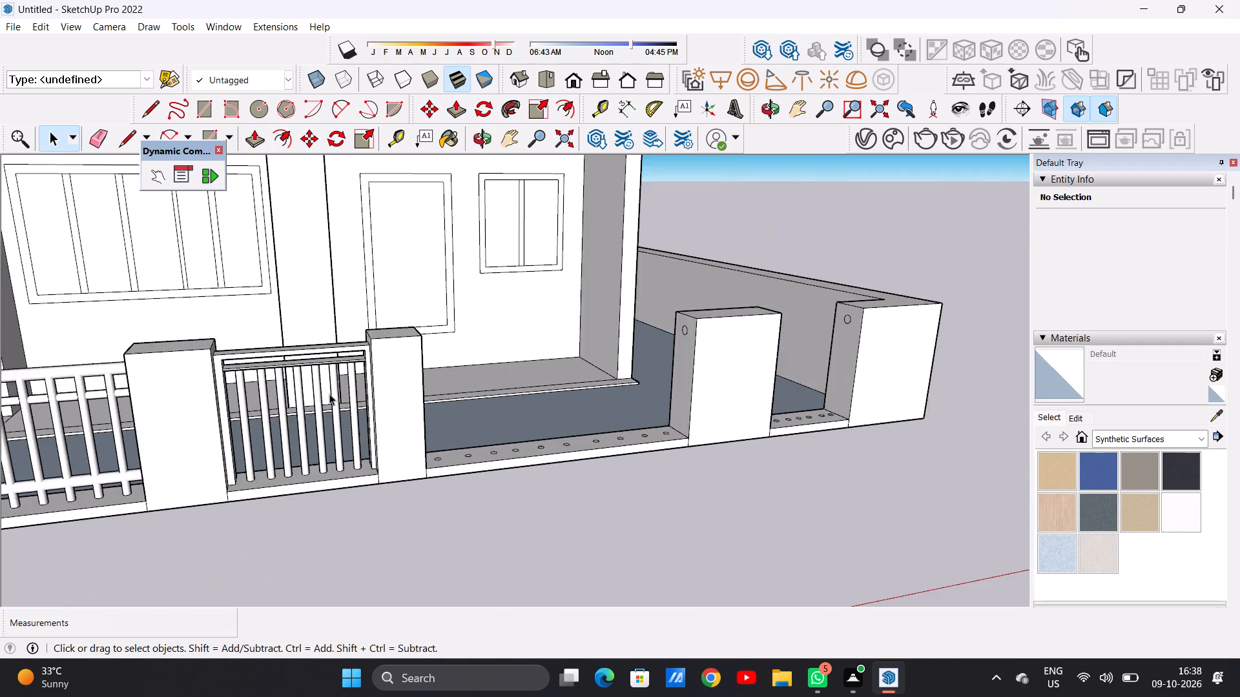
{"action": "scroll", "coordinate": [329, 394], "scroll_direction": "down", "scroll_amount": 8}
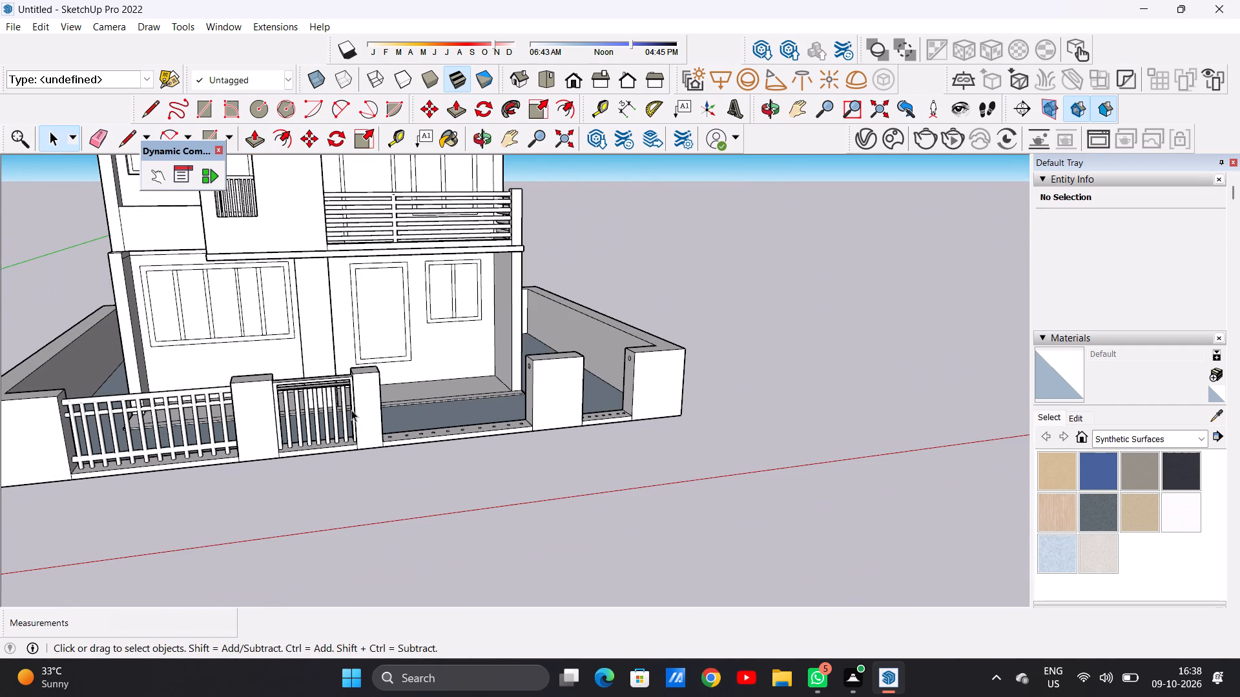
{"action": "scroll", "coordinate": [264, 413], "scroll_direction": "down", "scroll_amount": 5}
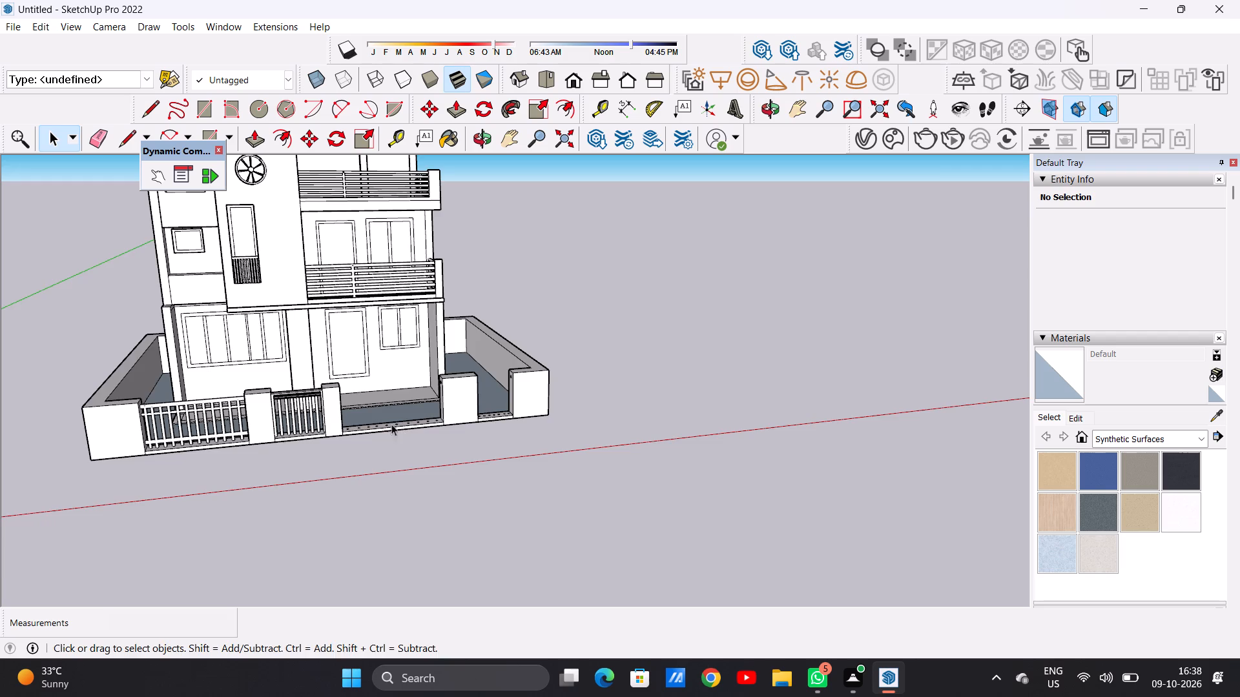
{"action": "middle_click_drag", "start_coordinate": [375, 424], "coordinate": [307, 519]}
{"action": "scroll", "coordinate": [448, 394], "scroll_direction": "up", "scroll_amount": 11}
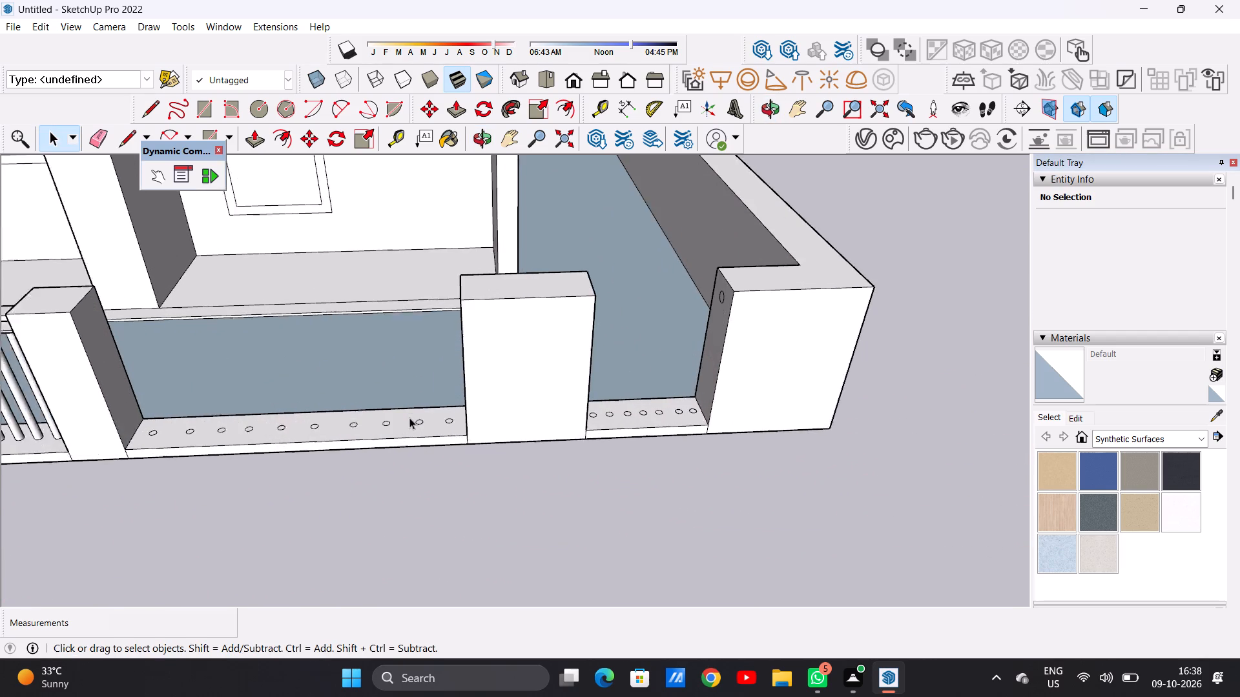
{"action": "scroll", "coordinate": [409, 418], "scroll_direction": "up", "scroll_amount": 2}
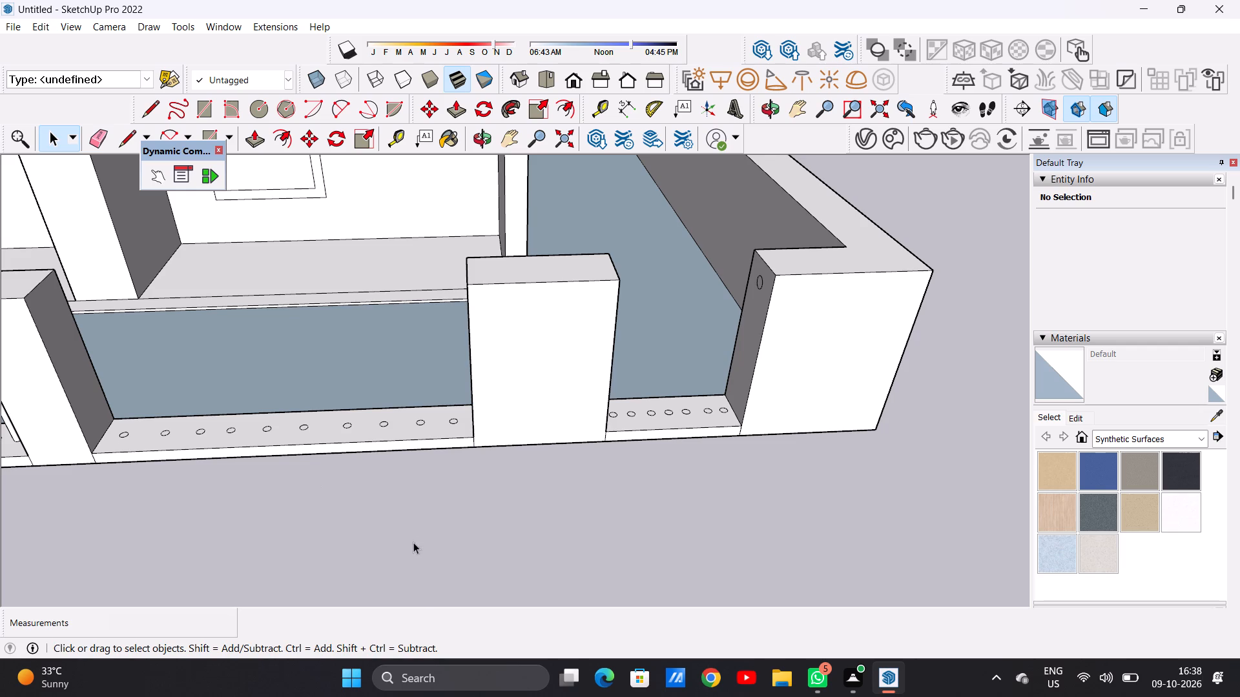
{"action": "scroll", "coordinate": [451, 477], "scroll_direction": "down", "scroll_amount": 20}
{"action": "scroll", "coordinate": [451, 477], "scroll_direction": "down", "scroll_amount": 16}
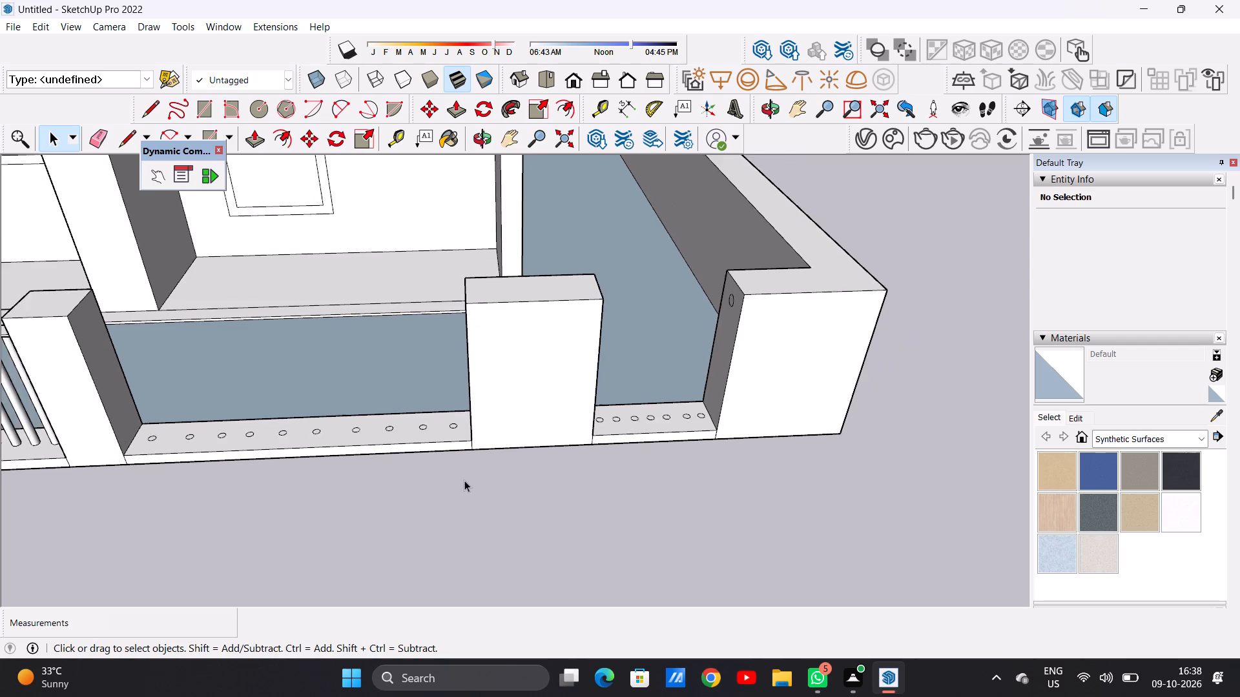
{"action": "scroll", "coordinate": [464, 480], "scroll_direction": "down", "scroll_amount": 6}
{"action": "middle_click_drag", "start_coordinate": [507, 494], "coordinate": [521, 370]}
{"action": "scroll", "coordinate": [510, 454], "scroll_direction": "down", "scroll_amount": 6}
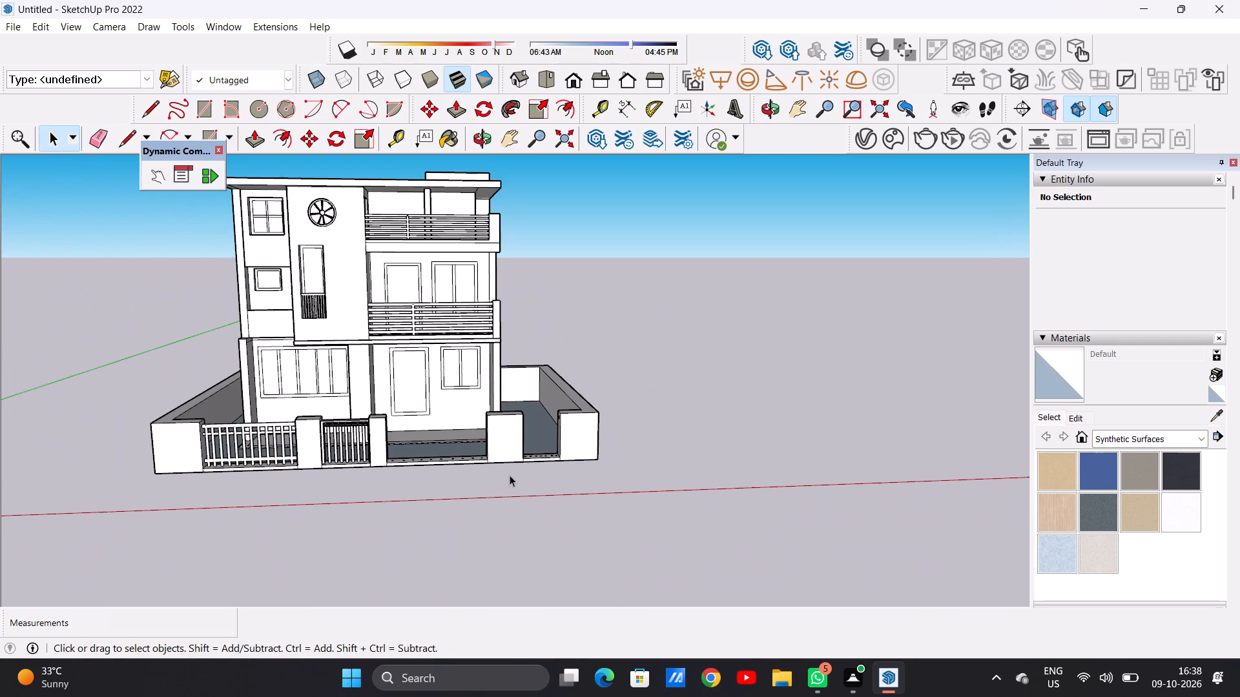
{"action": "middle_click_drag", "start_coordinate": [473, 451], "coordinate": [438, 557]}
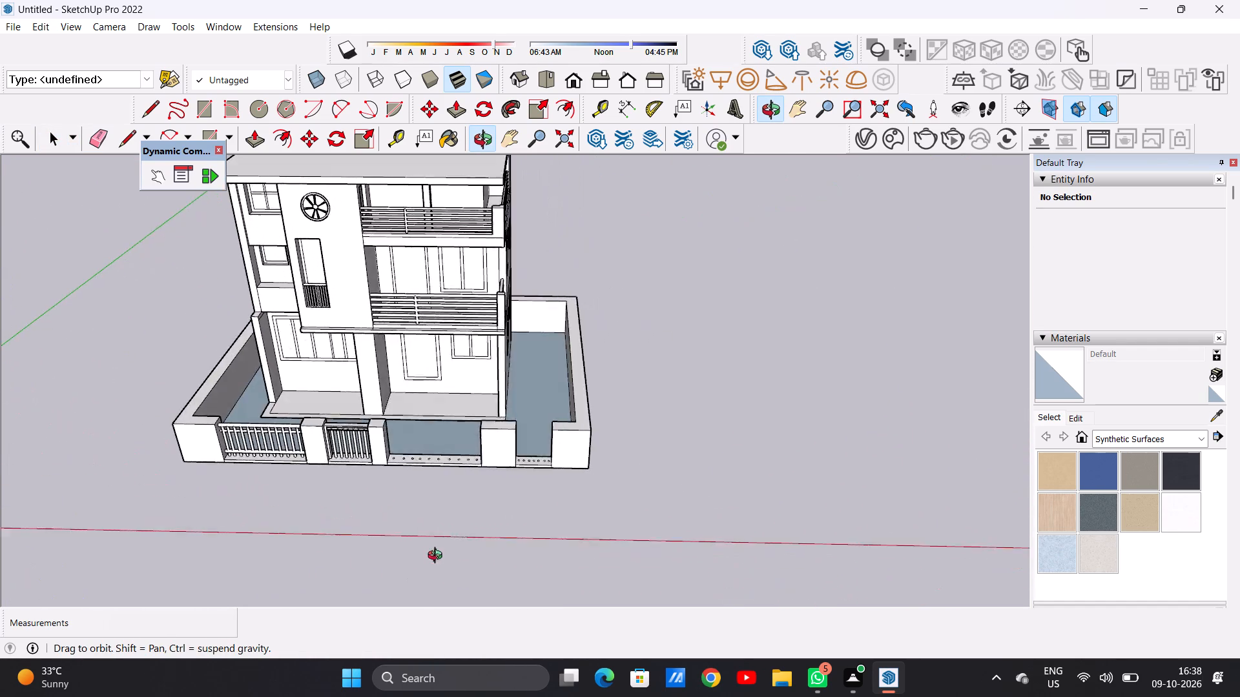
{"action": "middle_click_drag", "start_coordinate": [438, 557], "coordinate": [218, 400]}
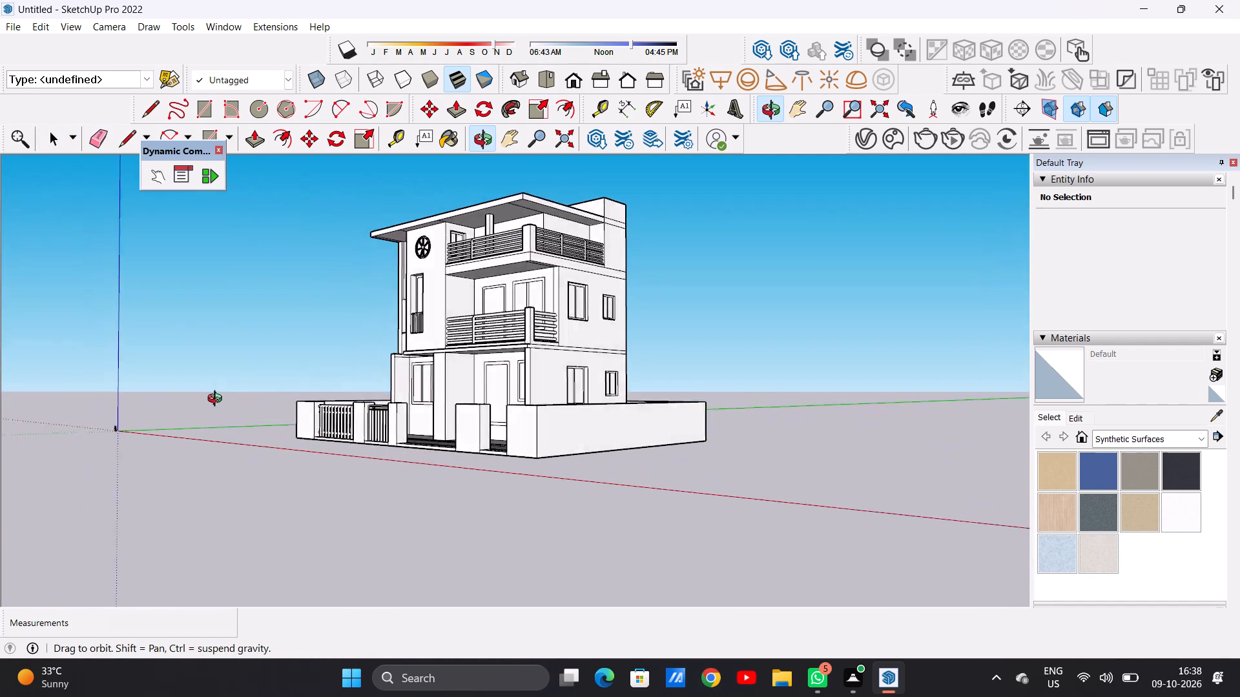
{"action": "middle_click_drag", "start_coordinate": [218, 400], "coordinate": [618, 465]}
Push/Pull the ground-floor wall around the five-pane window forward about 19' 2 1/8", leaving the window recessed.
{"action": "scroll", "coordinate": [302, 440], "scroll_direction": "up", "scroll_amount": 6}
{"action": "middle_click_drag", "start_coordinate": [256, 445], "coordinate": [262, 505]}
{"action": "scroll", "coordinate": [258, 455], "scroll_direction": "up", "scroll_amount": 5}
{"action": "middle_click_drag", "start_coordinate": [282, 467], "coordinate": [147, 412]}
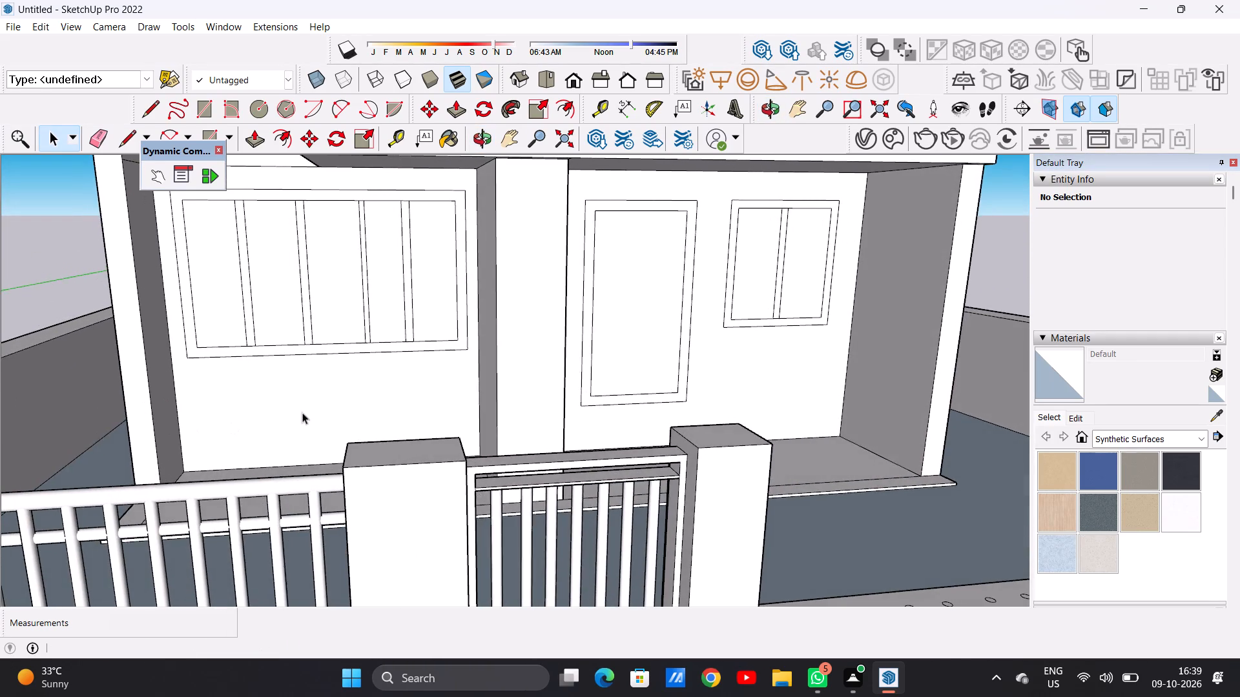
{"action": "scroll", "coordinate": [356, 399], "scroll_direction": "up", "scroll_amount": 2}
{"action": "scroll", "coordinate": [487, 398], "scroll_direction": "down", "scroll_amount": 3}
{"action": "middle_click_drag", "start_coordinate": [473, 401], "coordinate": [379, 411]}
{"action": "scroll", "coordinate": [497, 393], "scroll_direction": "up", "scroll_amount": 1}
{"action": "scroll", "coordinate": [504, 412], "scroll_direction": "down", "scroll_amount": 6}
{"action": "scroll", "coordinate": [497, 394], "scroll_direction": "up", "scroll_amount": 2}
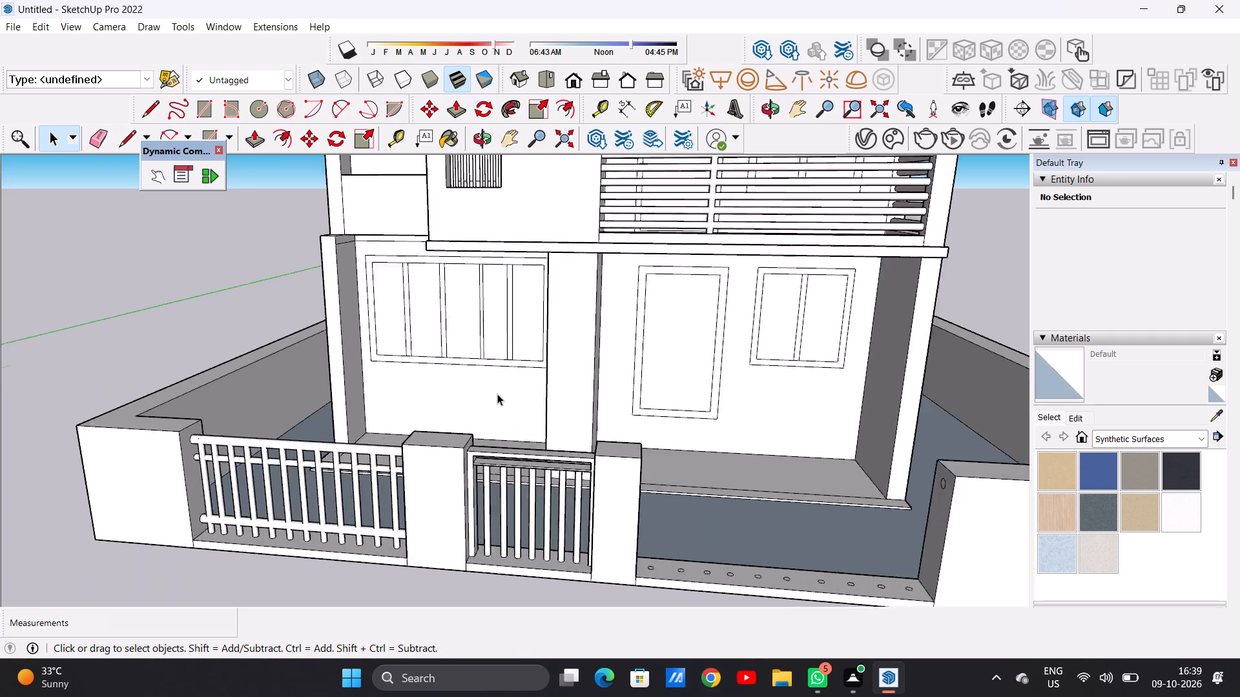
{"action": "scroll", "coordinate": [497, 394], "scroll_direction": "up", "scroll_amount": 4}
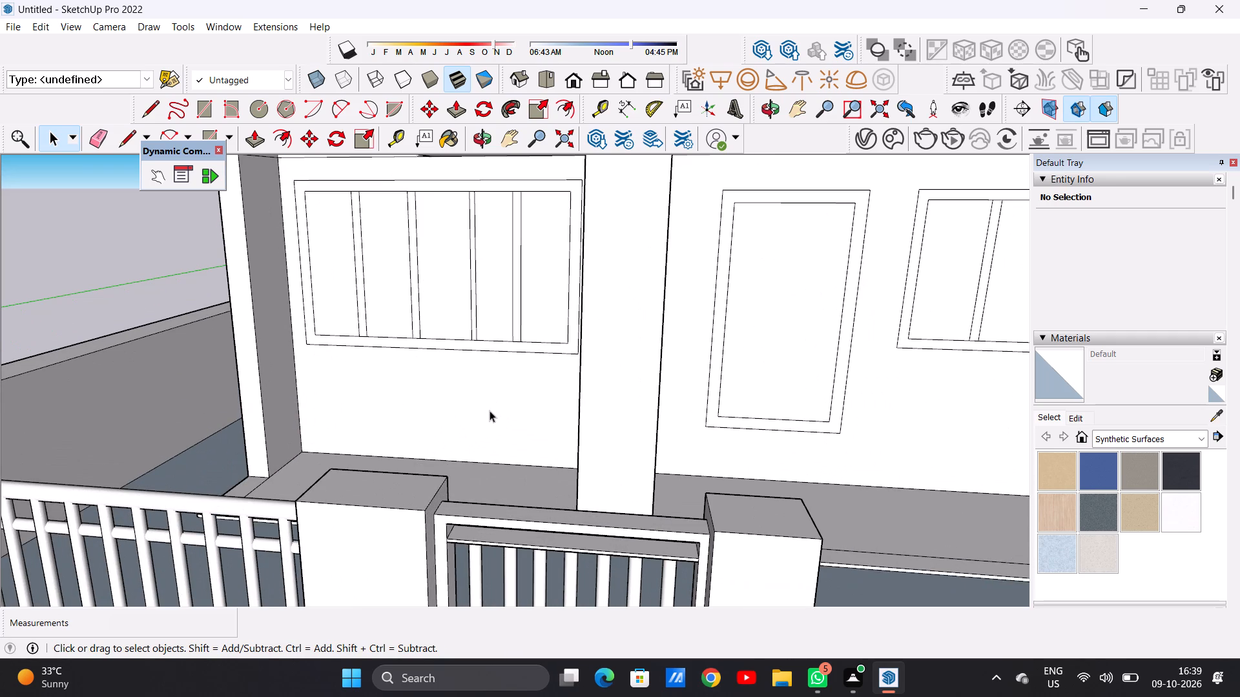
{"action": "key", "text": "p"}
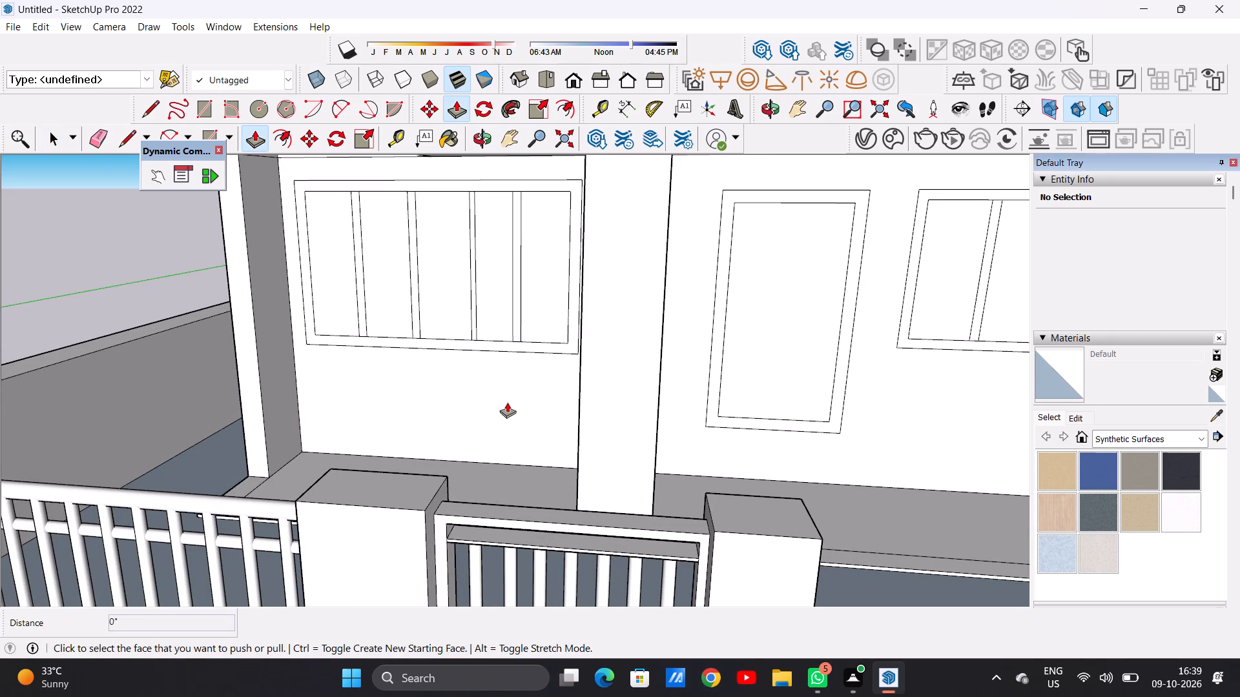
{"action": "left_click", "coordinate": [522, 389]}
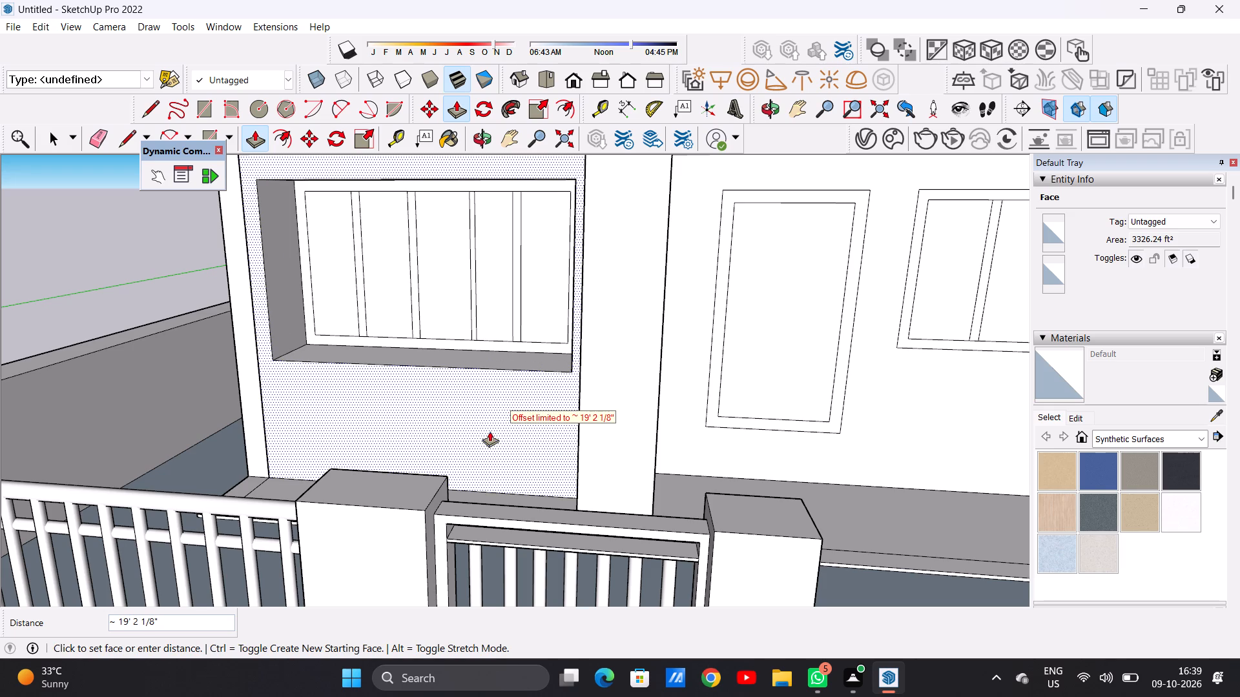
{"action": "left_click", "coordinate": [272, 477]}
{"action": "key", "text": "space"}
{"action": "scroll", "coordinate": [365, 416], "scroll_direction": "down", "scroll_amount": 9}
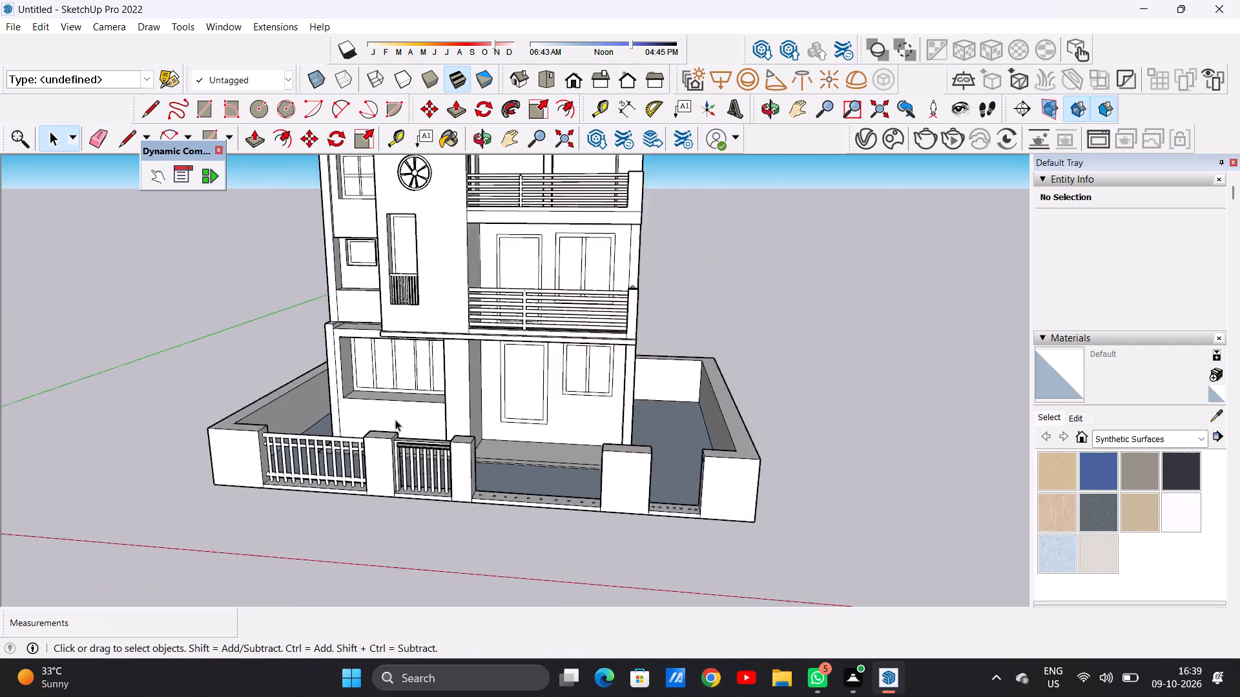
{"action": "scroll", "coordinate": [395, 419], "scroll_direction": "down", "scroll_amount": 5}
{"action": "middle_click_drag", "start_coordinate": [393, 425], "coordinate": [439, 365]}
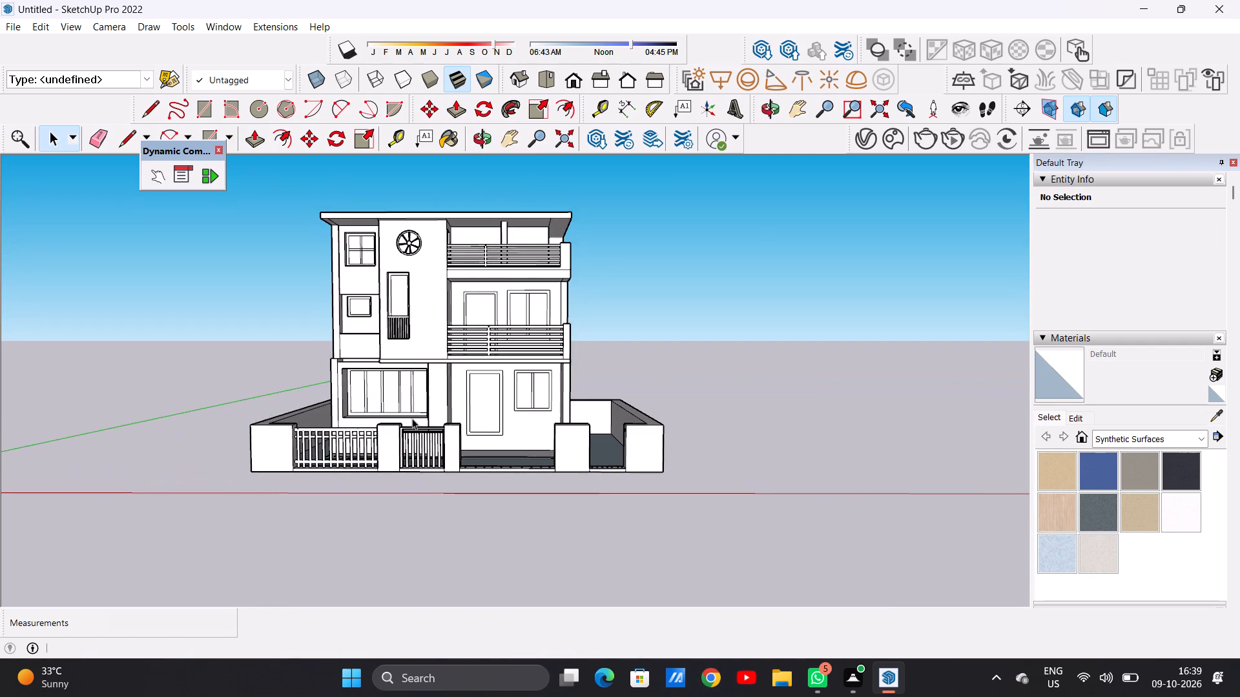
Delete the small circle on the inner side face of the corner pillar at the narrow end bay.
{"action": "scroll", "coordinate": [399, 432], "scroll_direction": "down", "scroll_amount": 9}
{"action": "scroll", "coordinate": [460, 467], "scroll_direction": "up", "scroll_amount": 14}
{"action": "middle_click_drag", "start_coordinate": [541, 416], "coordinate": [563, 533]}
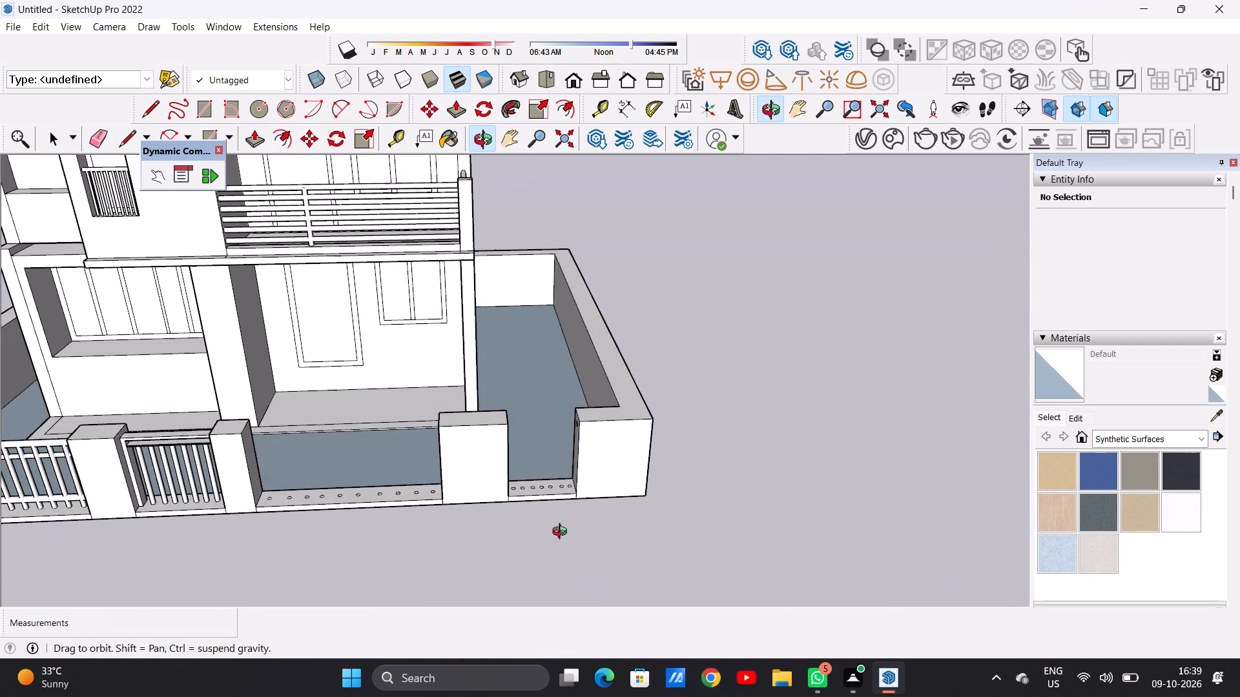
{"action": "middle_click_drag", "start_coordinate": [563, 533], "coordinate": [655, 427]}
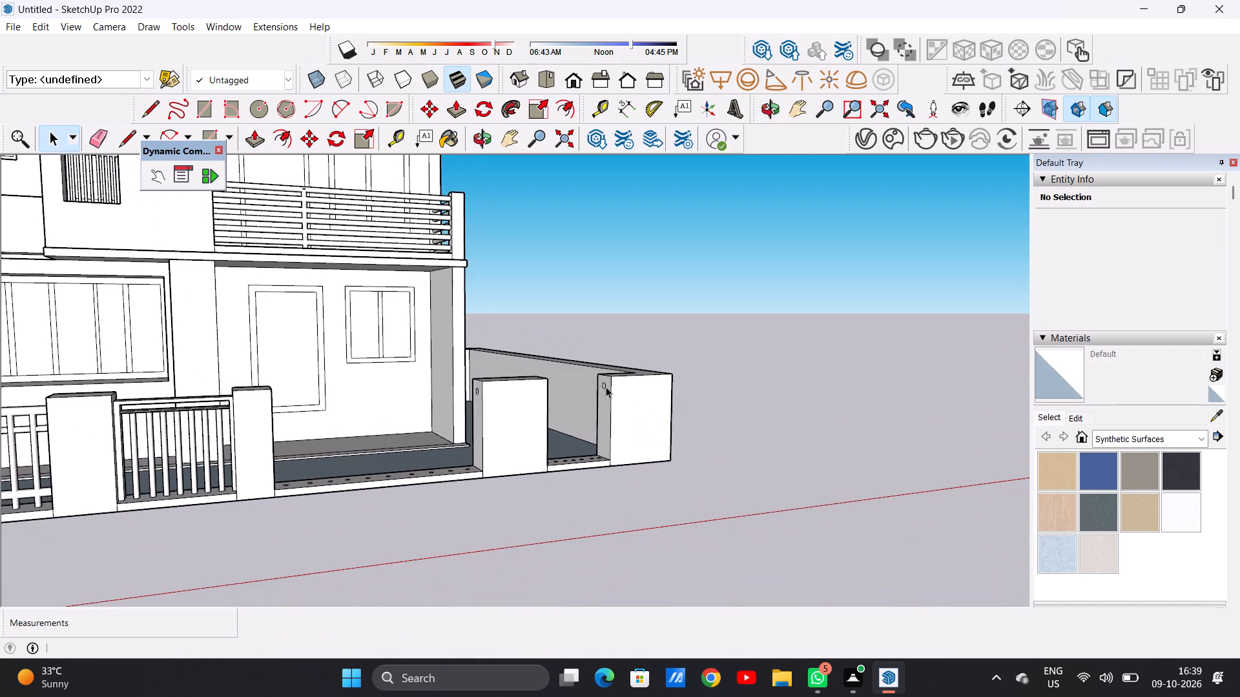
{"action": "scroll", "coordinate": [606, 387], "scroll_direction": "up", "scroll_amount": 13}
{"action": "double_click", "coordinate": [600, 379]}
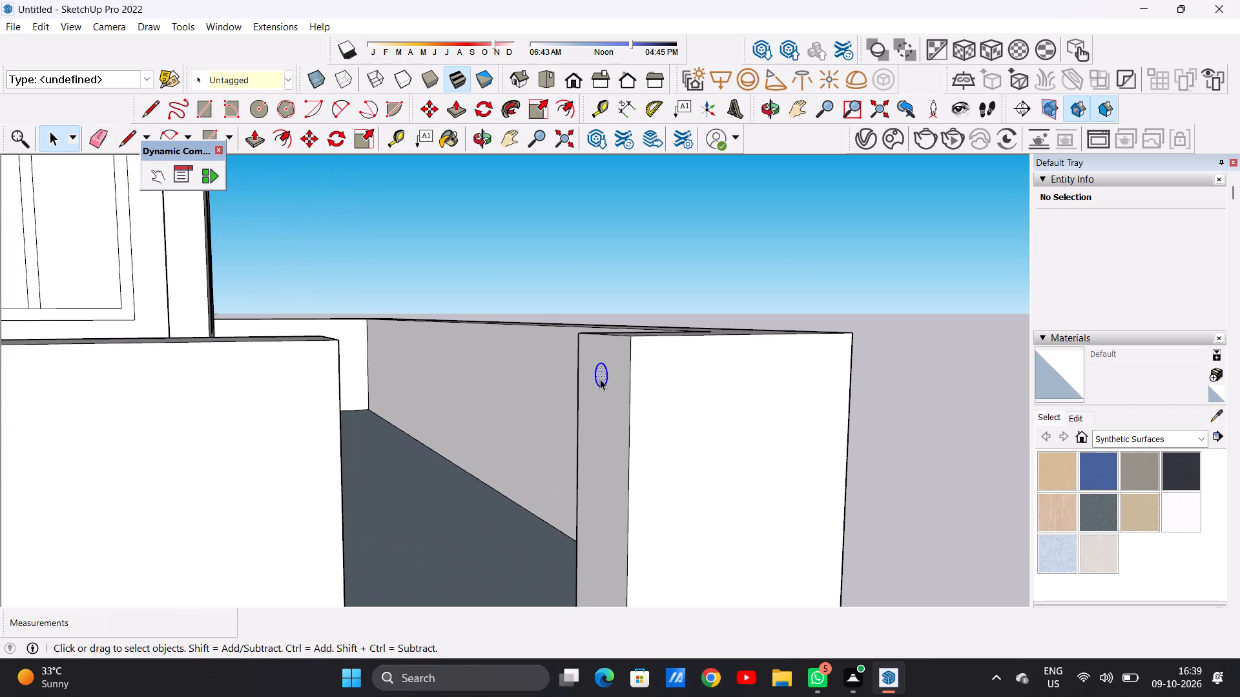
{"action": "key", "text": "Delete"}
Draw two horizontal lines, each about 10' 9 7/16", across the corner pillar's inner side face near its top.
{"action": "scroll", "coordinate": [597, 381], "scroll_direction": "down", "scroll_amount": 3}
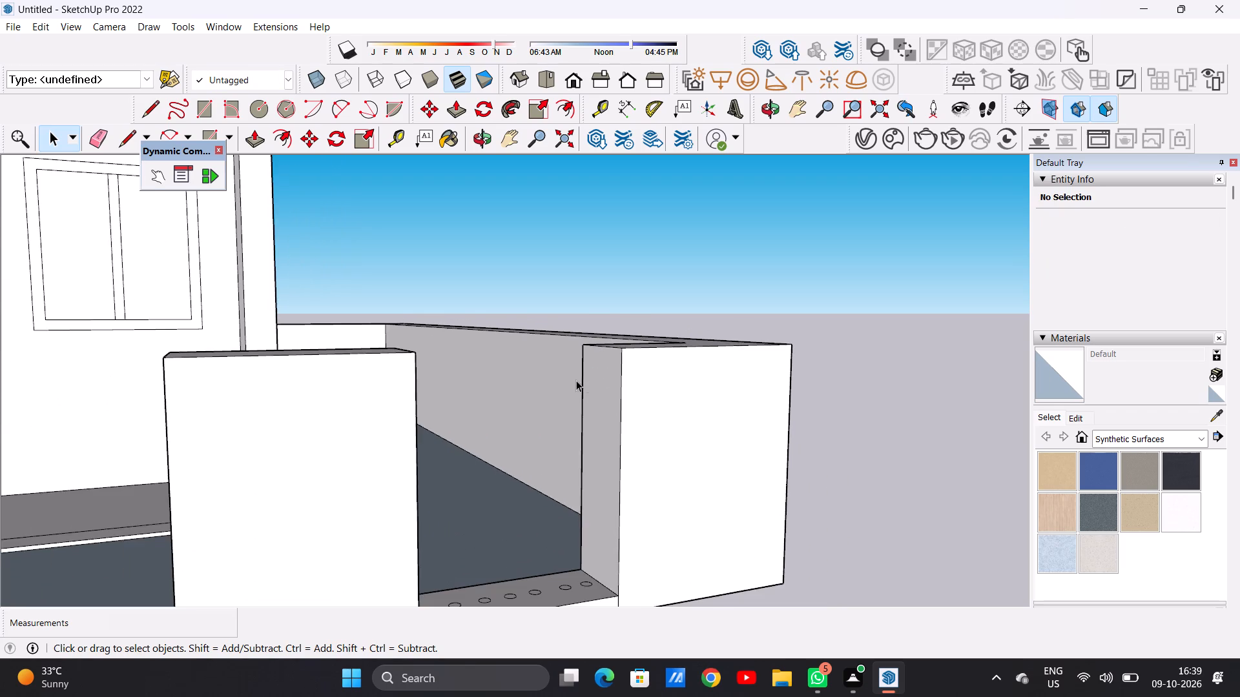
{"action": "middle_click_drag", "start_coordinate": [575, 380], "coordinate": [643, 369]}
{"action": "scroll", "coordinate": [649, 382], "scroll_direction": "up", "scroll_amount": 6}
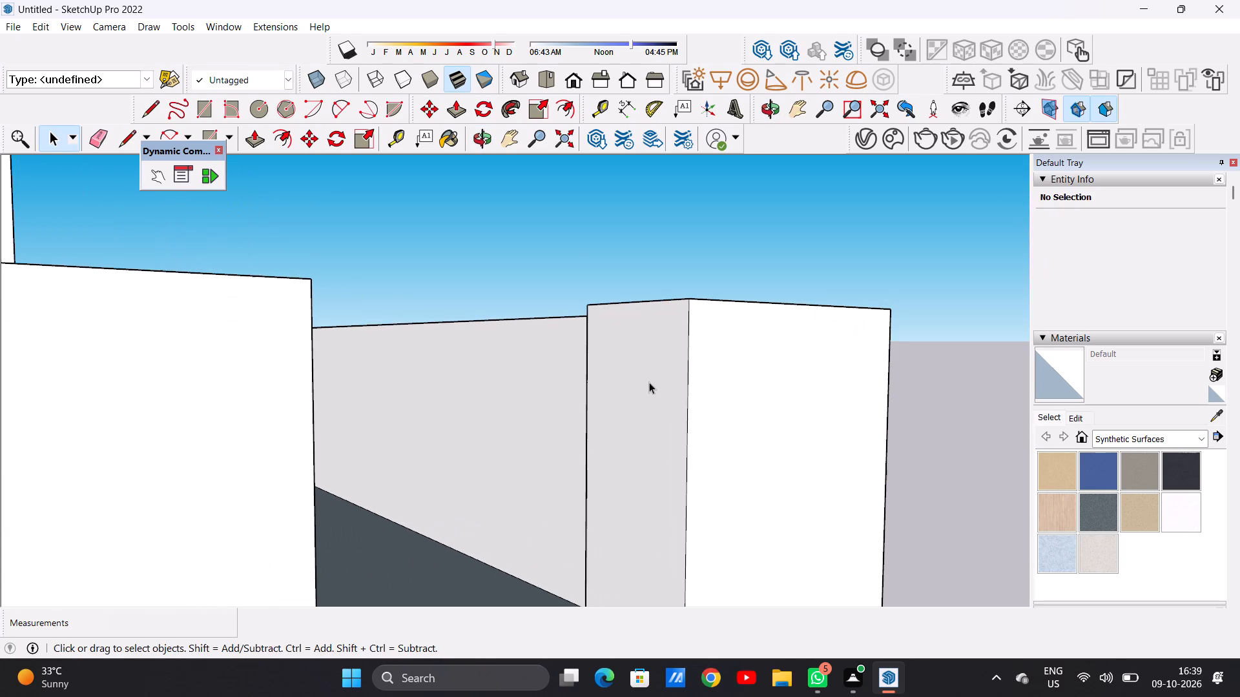
{"action": "key", "text": "l"}
{"action": "left_click", "coordinate": [585, 334]}
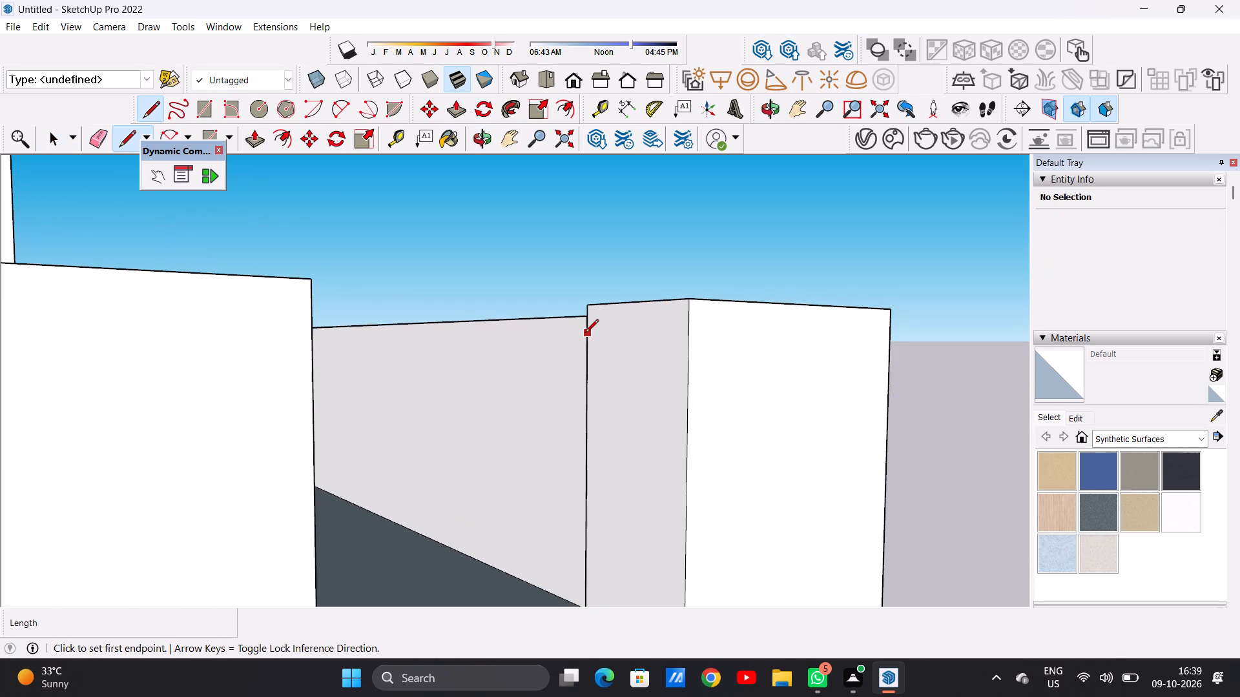
{"action": "left_click", "coordinate": [688, 333]}
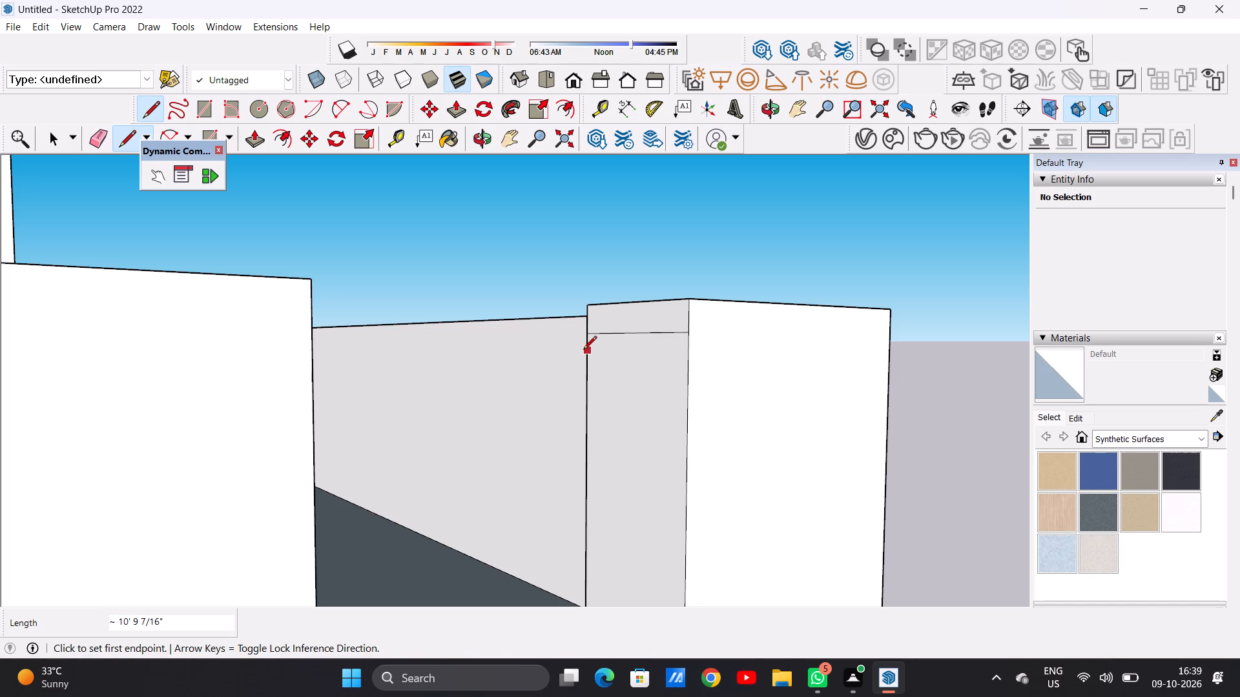
{"action": "left_click", "coordinate": [583, 350]}
{"action": "left_click", "coordinate": [685, 356]}
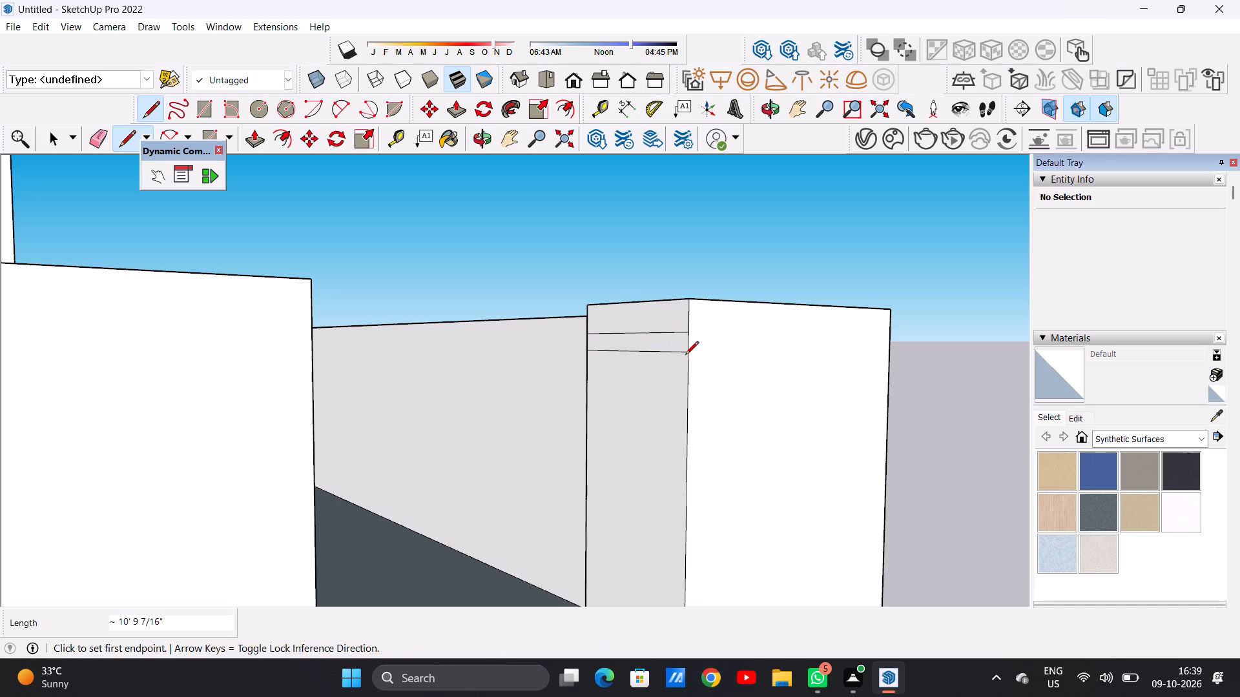
{"action": "key", "text": "space"}
Push/Pull the strip between the two lines across the end bay to the opposite pillar as a crossbar.
{"action": "scroll", "coordinate": [617, 365], "scroll_direction": "down", "scroll_amount": 10}
{"action": "middle_click_drag", "start_coordinate": [632, 387], "coordinate": [454, 385]}
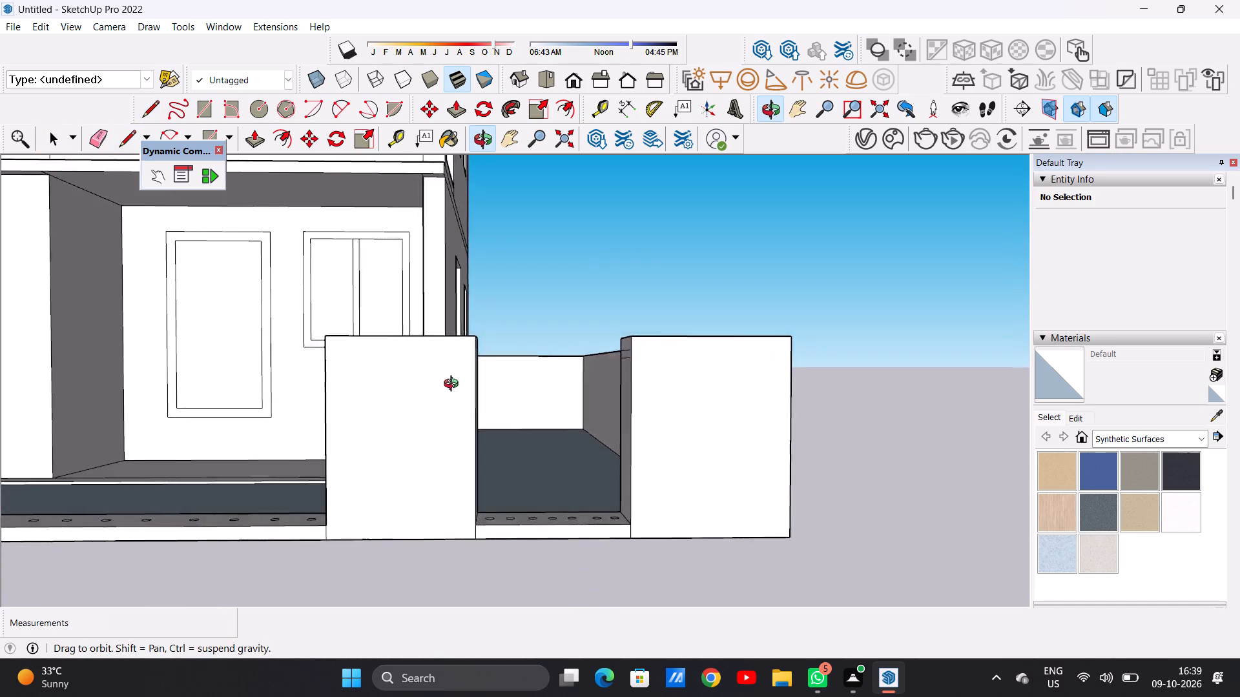
{"action": "middle_click_drag", "start_coordinate": [454, 385], "coordinate": [460, 438]}
{"action": "scroll", "coordinate": [605, 399], "scroll_direction": "up", "scroll_amount": 4}
{"action": "middle_click_drag", "start_coordinate": [606, 392], "coordinate": [638, 380]}
{"action": "scroll", "coordinate": [628, 385], "scroll_direction": "down", "scroll_amount": 4}
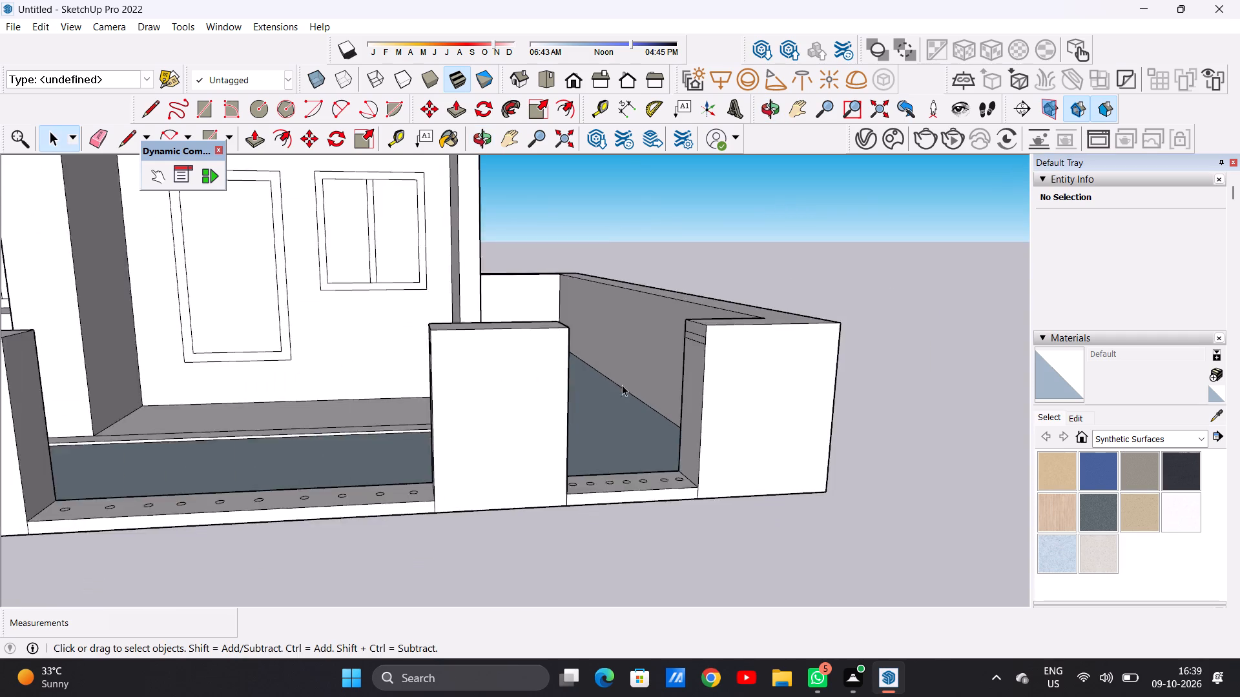
{"action": "scroll", "coordinate": [622, 385], "scroll_direction": "down", "scroll_amount": 6}
{"action": "middle_click_drag", "start_coordinate": [628, 389], "coordinate": [637, 388]}
{"action": "scroll", "coordinate": [654, 352], "scroll_direction": "up", "scroll_amount": 12}
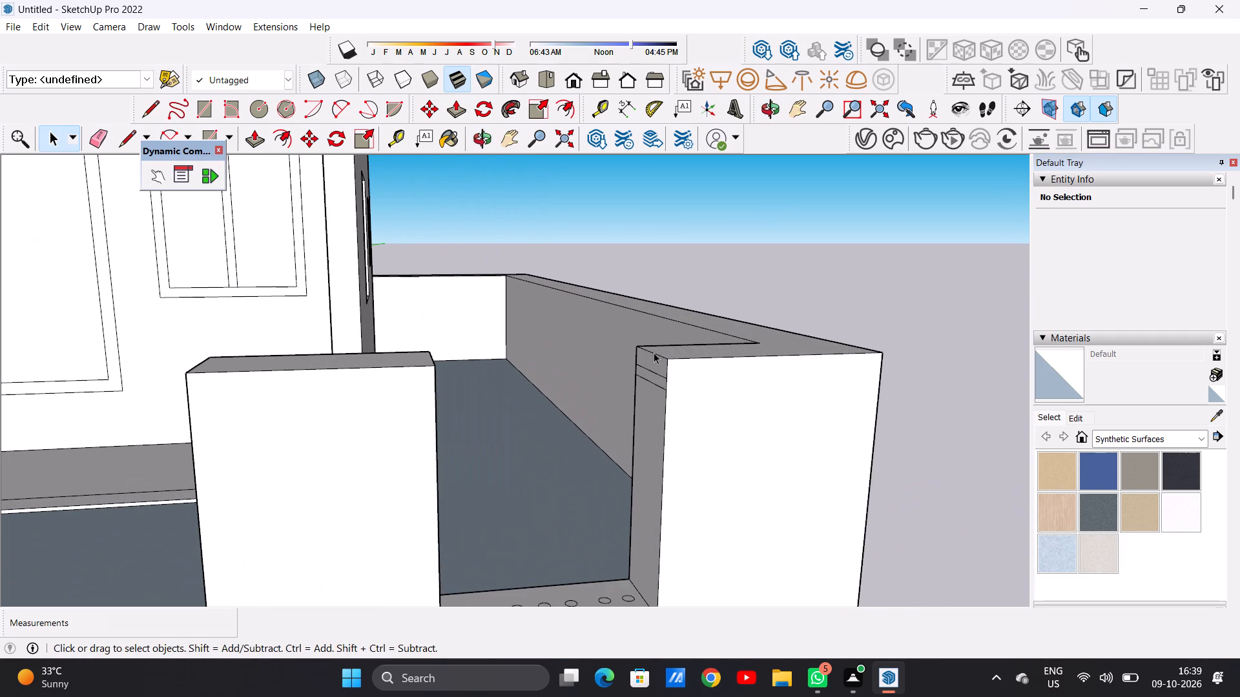
{"action": "key", "text": "p"}
{"action": "scroll", "coordinate": [661, 367], "scroll_direction": "up", "scroll_amount": 9}
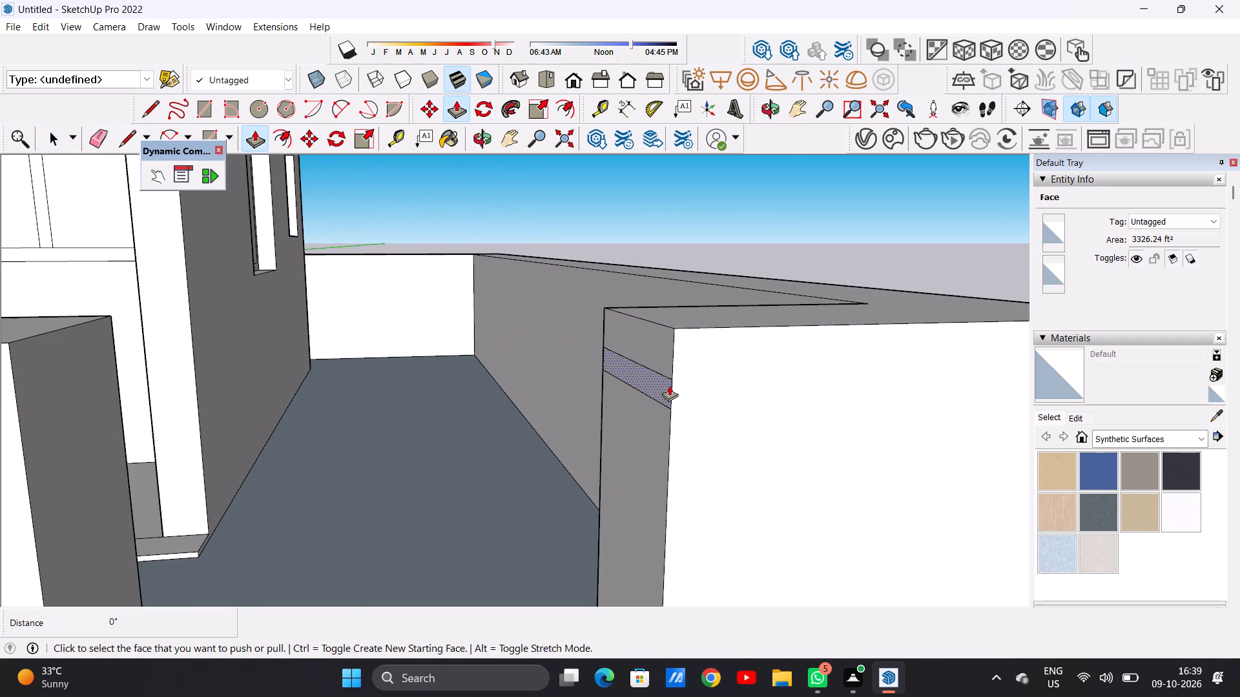
{"action": "left_click", "coordinate": [669, 385]}
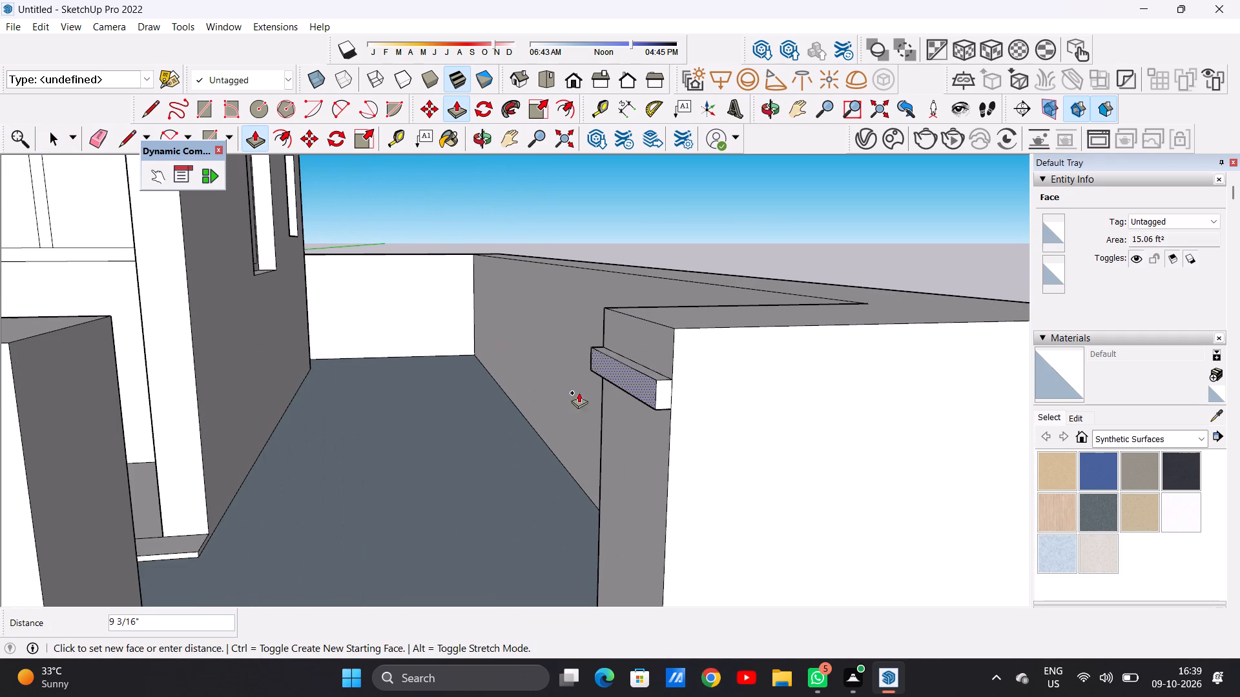
{"action": "scroll", "coordinate": [552, 395], "scroll_direction": "down", "scroll_amount": 12}
{"action": "middle_click_drag", "start_coordinate": [435, 403], "coordinate": [417, 391]}
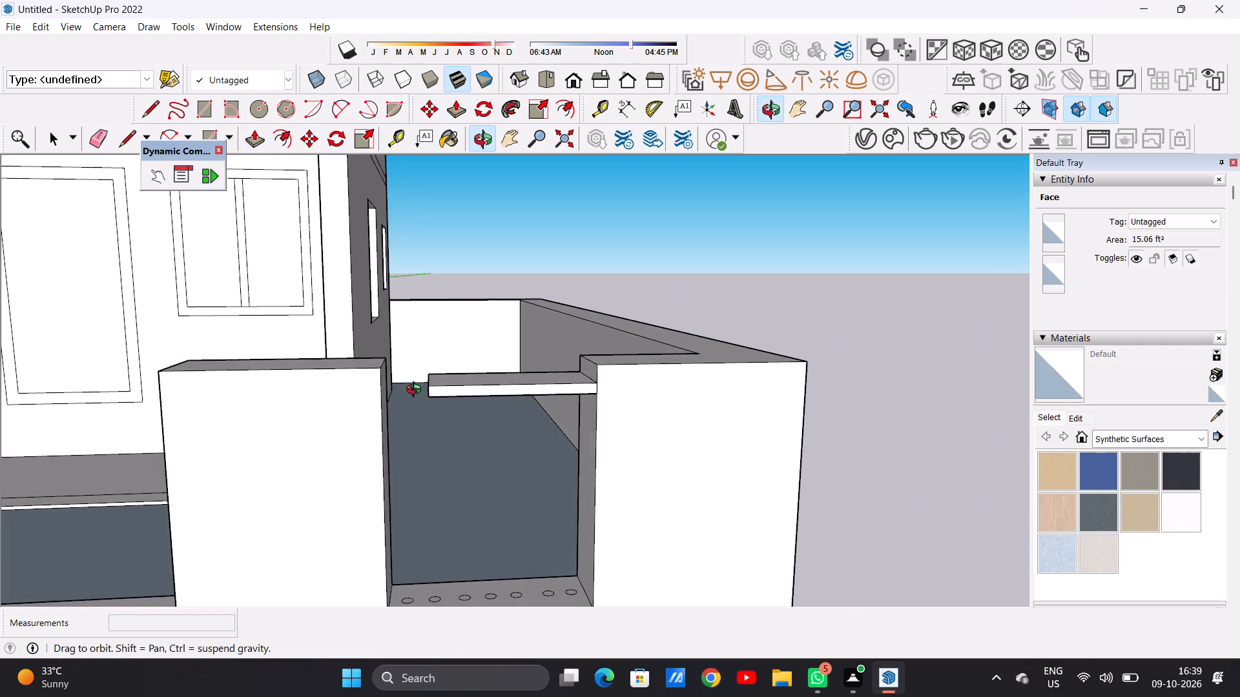
{"action": "middle_click_drag", "start_coordinate": [417, 391], "coordinate": [369, 374]}
{"action": "scroll", "coordinate": [371, 390], "scroll_direction": "up", "scroll_amount": 12}
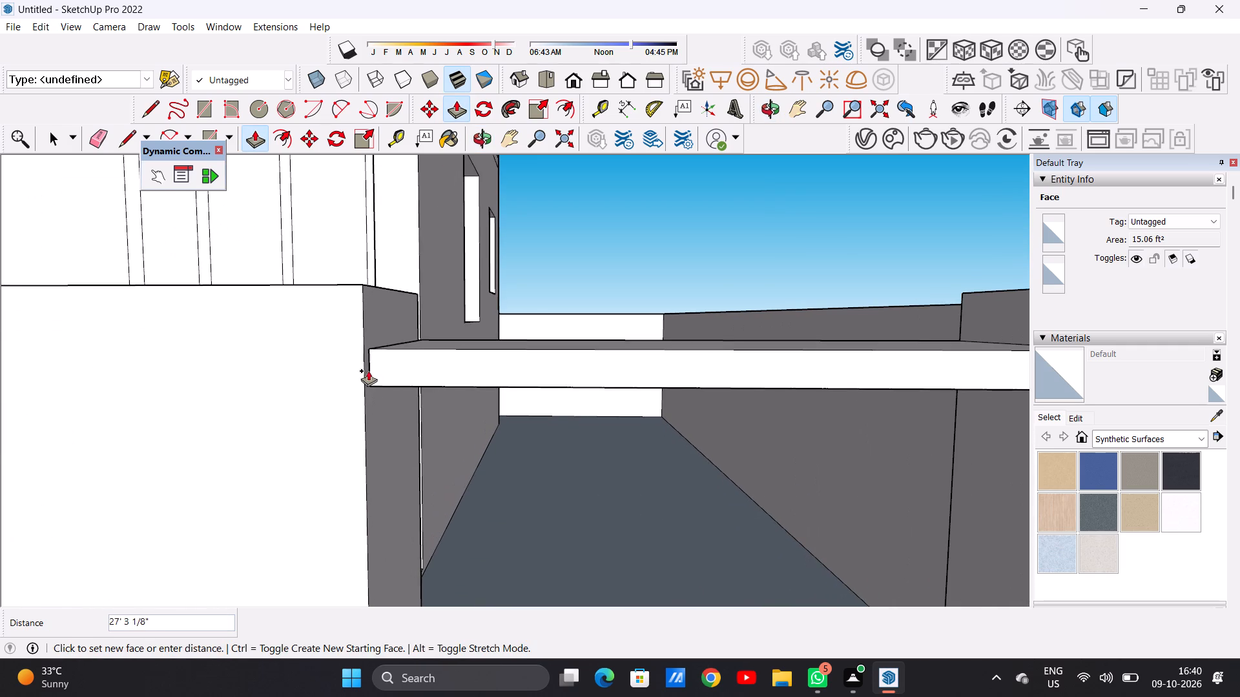
{"action": "left_click", "coordinate": [366, 347]}
{"action": "key", "text": "space"}
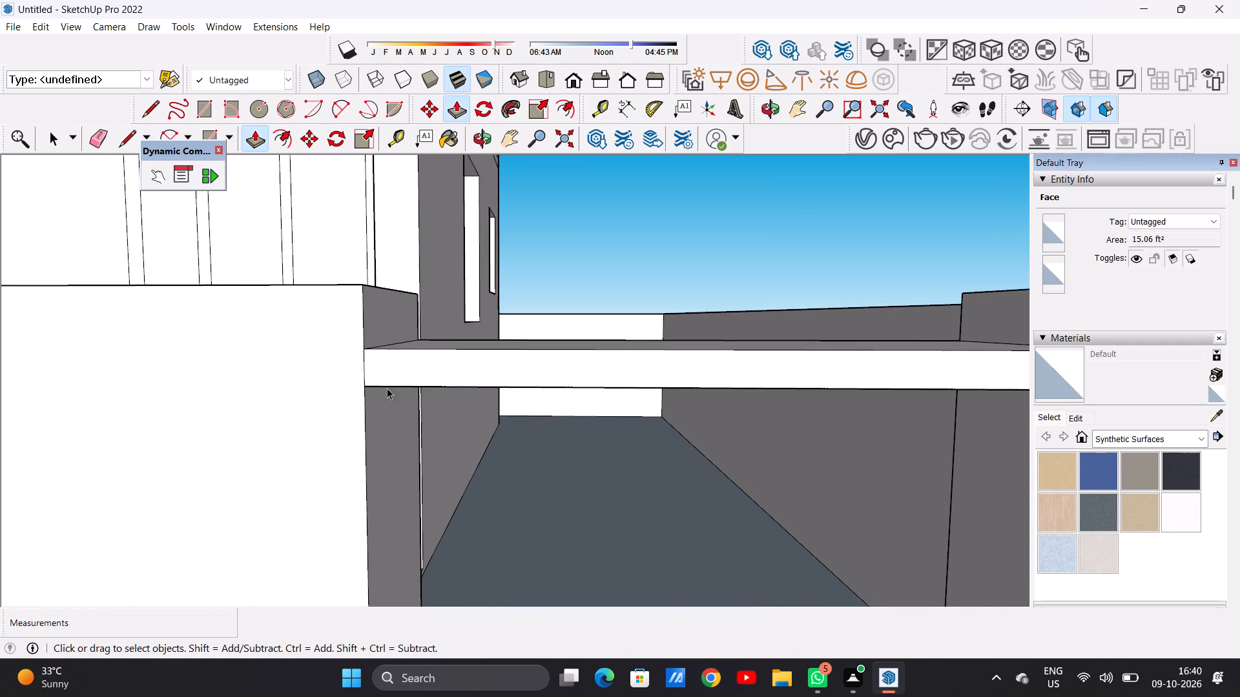
Delete the first and last of the seven baluster circles on the end bay's base, those nearest the pillars.
{"action": "scroll", "coordinate": [398, 410], "scroll_direction": "down", "scroll_amount": 11}
{"action": "scroll", "coordinate": [416, 412], "scroll_direction": "up", "scroll_amount": 1}
{"action": "scroll", "coordinate": [417, 416], "scroll_direction": "down", "scroll_amount": 5}
{"action": "middle_click_drag", "start_coordinate": [435, 463], "coordinate": [443, 398]}
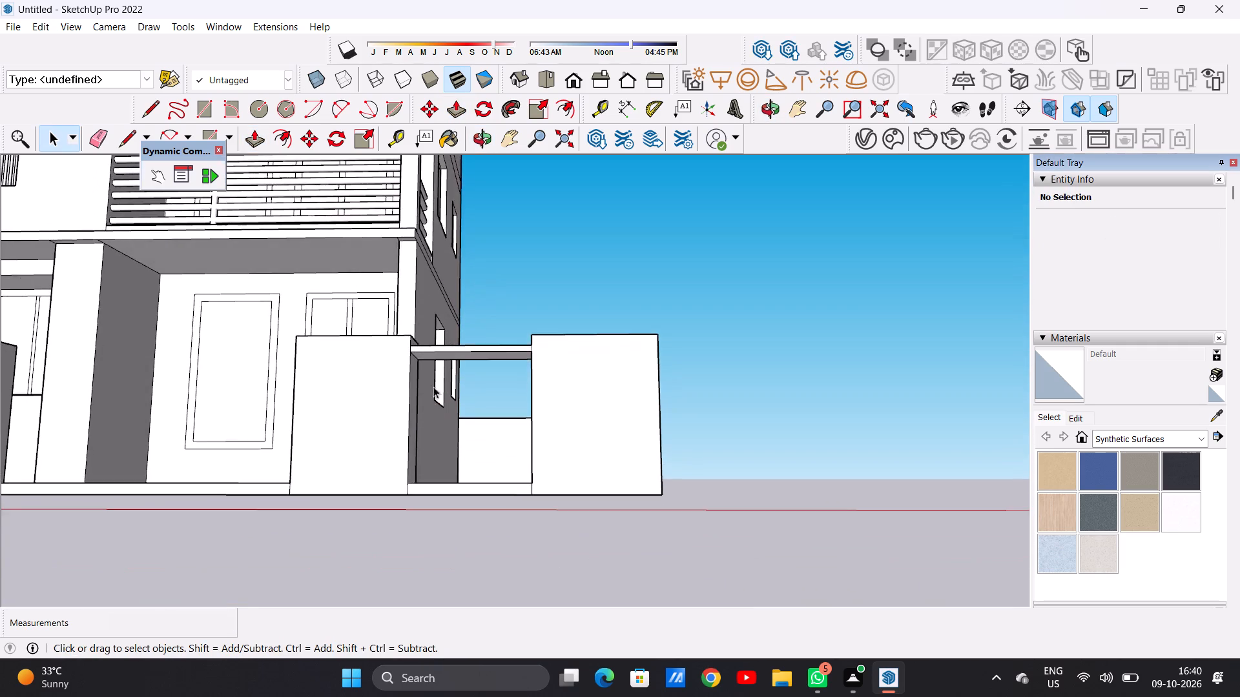
{"action": "scroll", "coordinate": [422, 355], "scroll_direction": "up", "scroll_amount": 13}
{"action": "scroll", "coordinate": [418, 410], "scroll_direction": "down", "scroll_amount": 11}
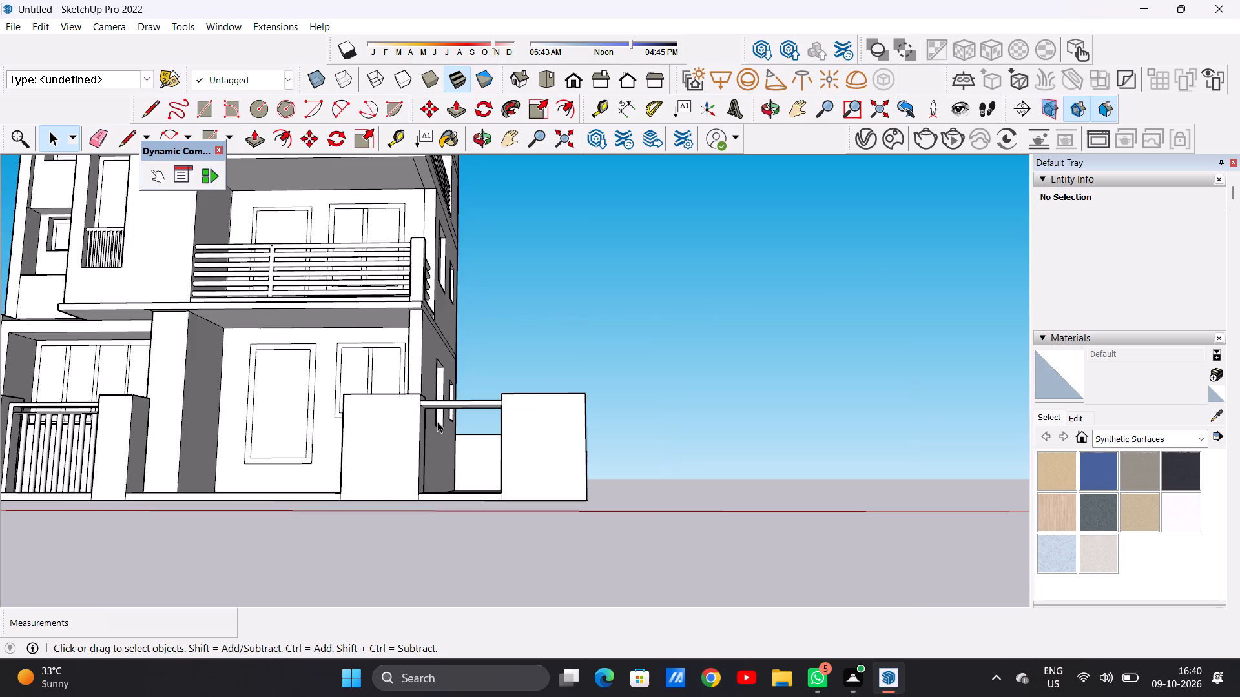
{"action": "scroll", "coordinate": [437, 421], "scroll_direction": "down", "scroll_amount": 2}
{"action": "middle_click_drag", "start_coordinate": [453, 441], "coordinate": [457, 583]}
{"action": "scroll", "coordinate": [492, 536], "scroll_direction": "up", "scroll_amount": 8}
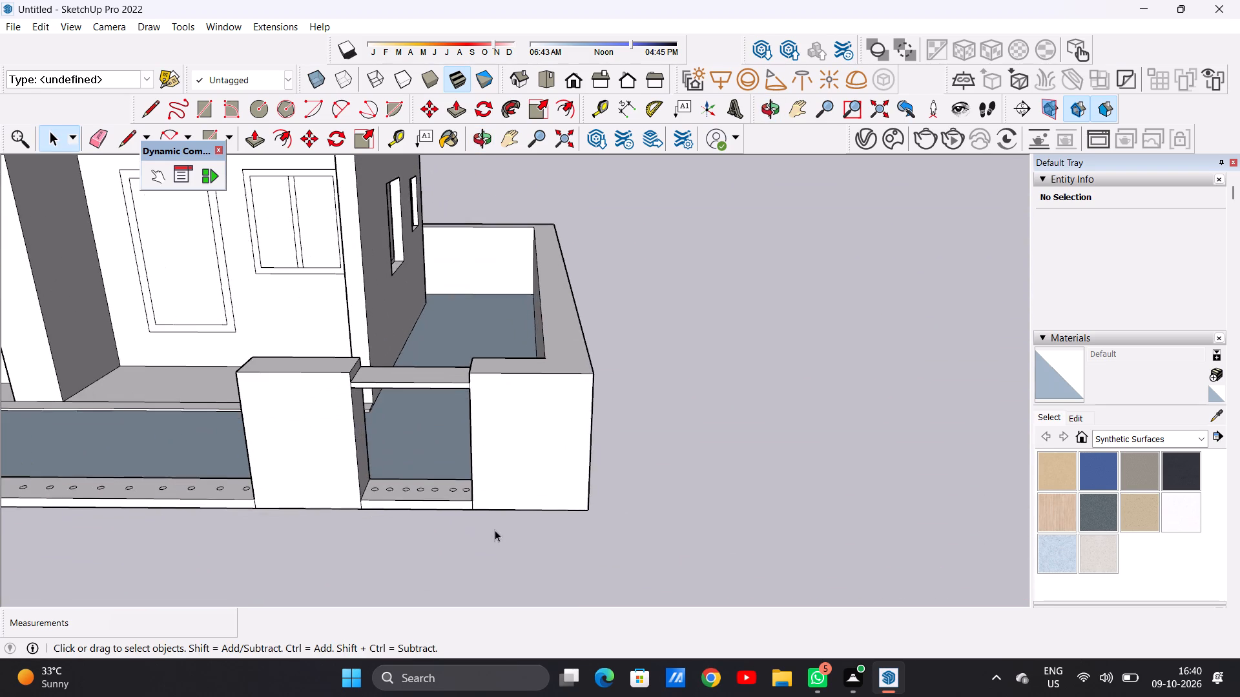
{"action": "scroll", "coordinate": [446, 487], "scroll_direction": "up", "scroll_amount": 1}
{"action": "middle_click_drag", "start_coordinate": [446, 487], "coordinate": [435, 534]}
{"action": "scroll", "coordinate": [365, 487], "scroll_direction": "up", "scroll_amount": 18}
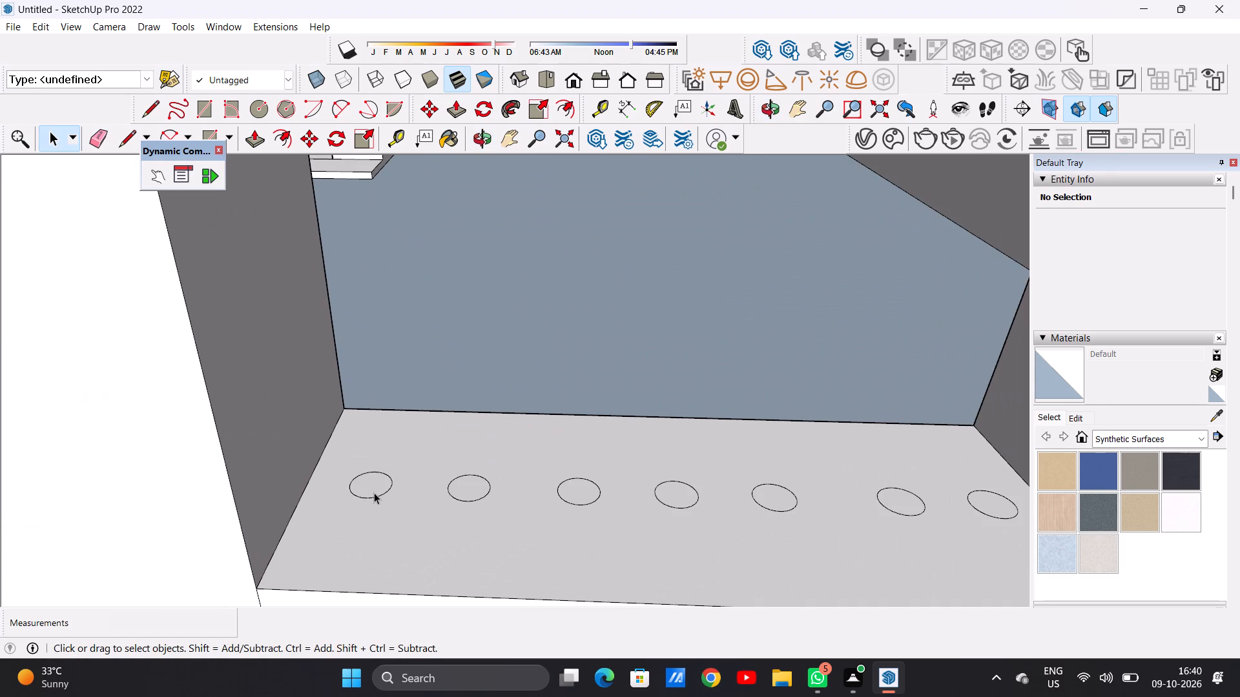
{"action": "double_click", "coordinate": [374, 489]}
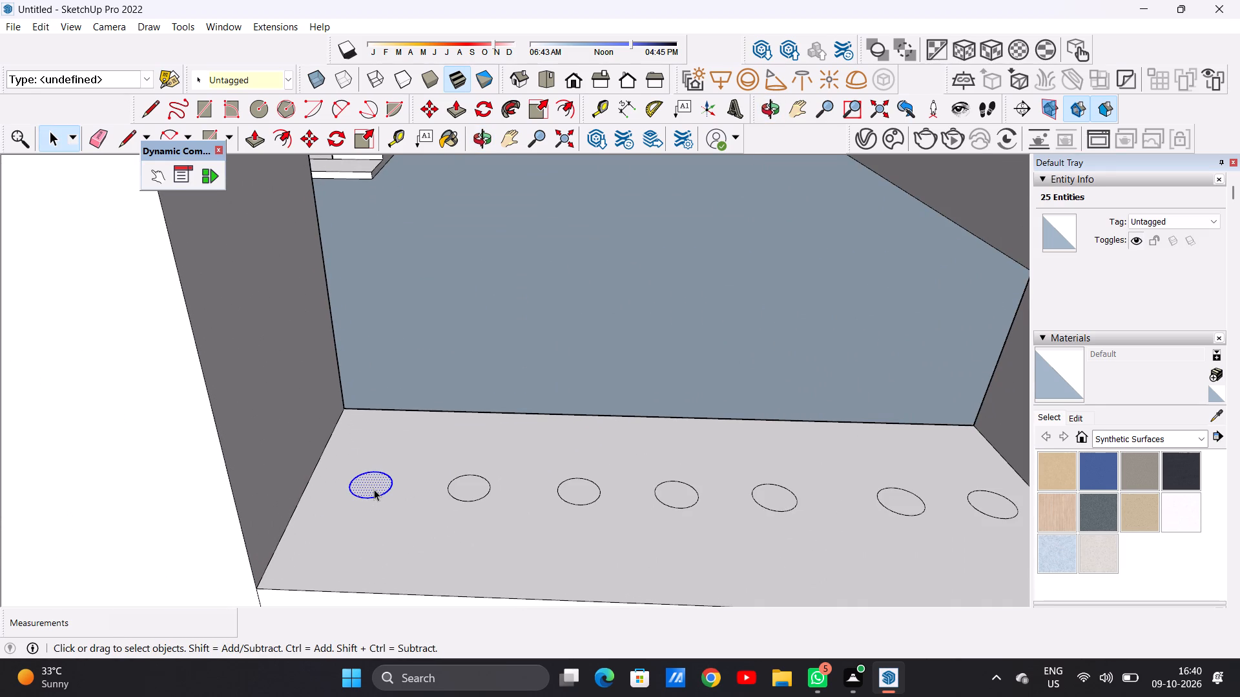
{"action": "key", "text": "Delete"}
{"action": "scroll", "coordinate": [355, 496], "scroll_direction": "down", "scroll_amount": 6}
{"action": "scroll", "coordinate": [703, 497], "scroll_direction": "up", "scroll_amount": 9}
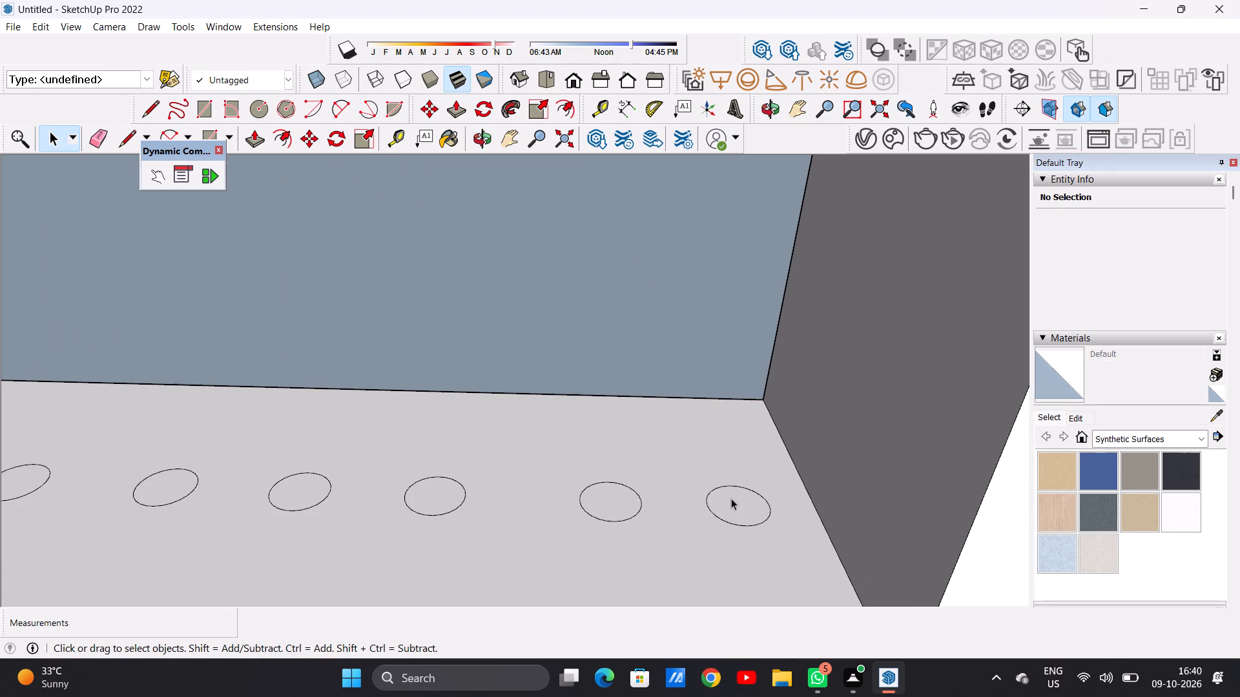
{"action": "double_click", "coordinate": [731, 498]}
{"action": "key", "text": "Delete"}
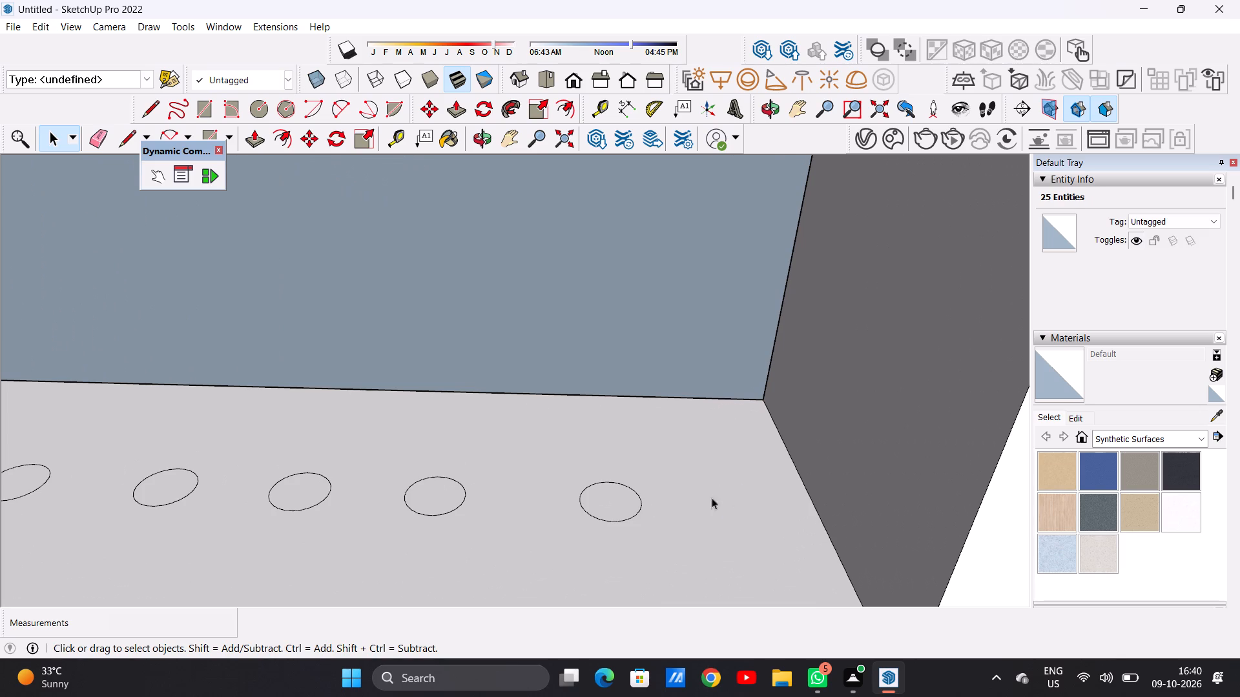
Draw a line about 10' 9 7/16" across the end crossbar's underside, just inside the pillar opposite the corner pillar.
{"action": "scroll", "coordinate": [575, 515], "scroll_direction": "down", "scroll_amount": 18}
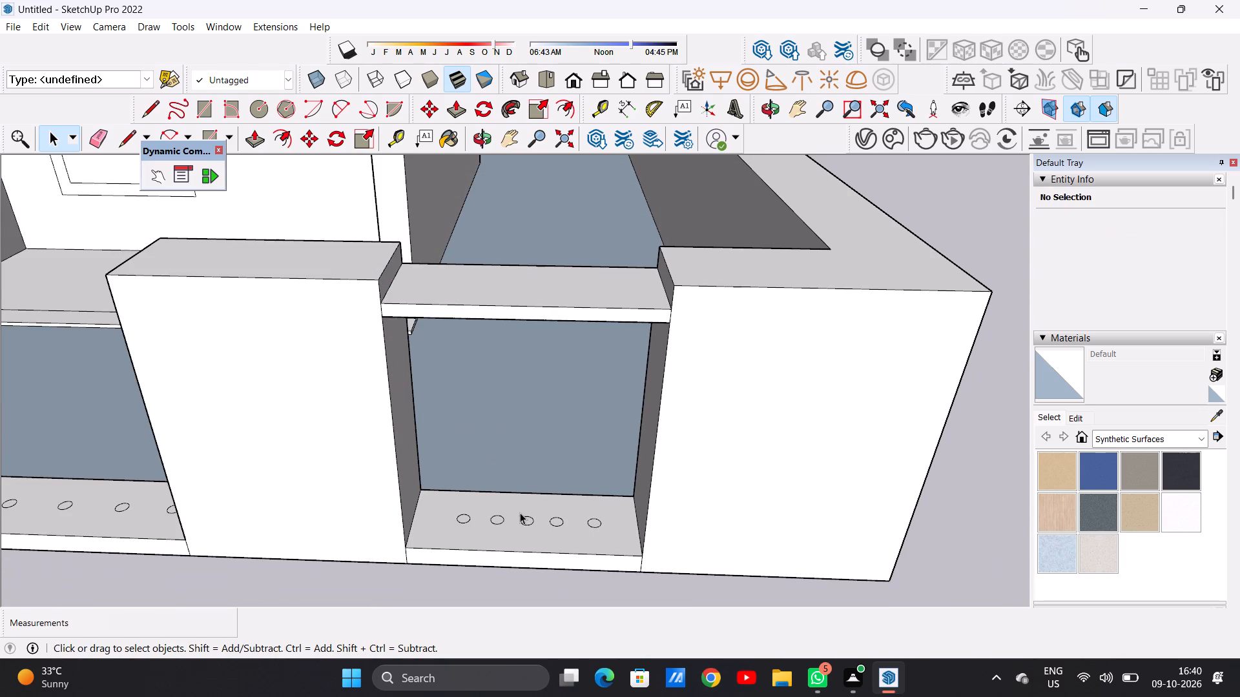
{"action": "middle_click_drag", "start_coordinate": [519, 511], "coordinate": [393, 305]}
{"action": "scroll", "coordinate": [408, 258], "scroll_direction": "up", "scroll_amount": 4}
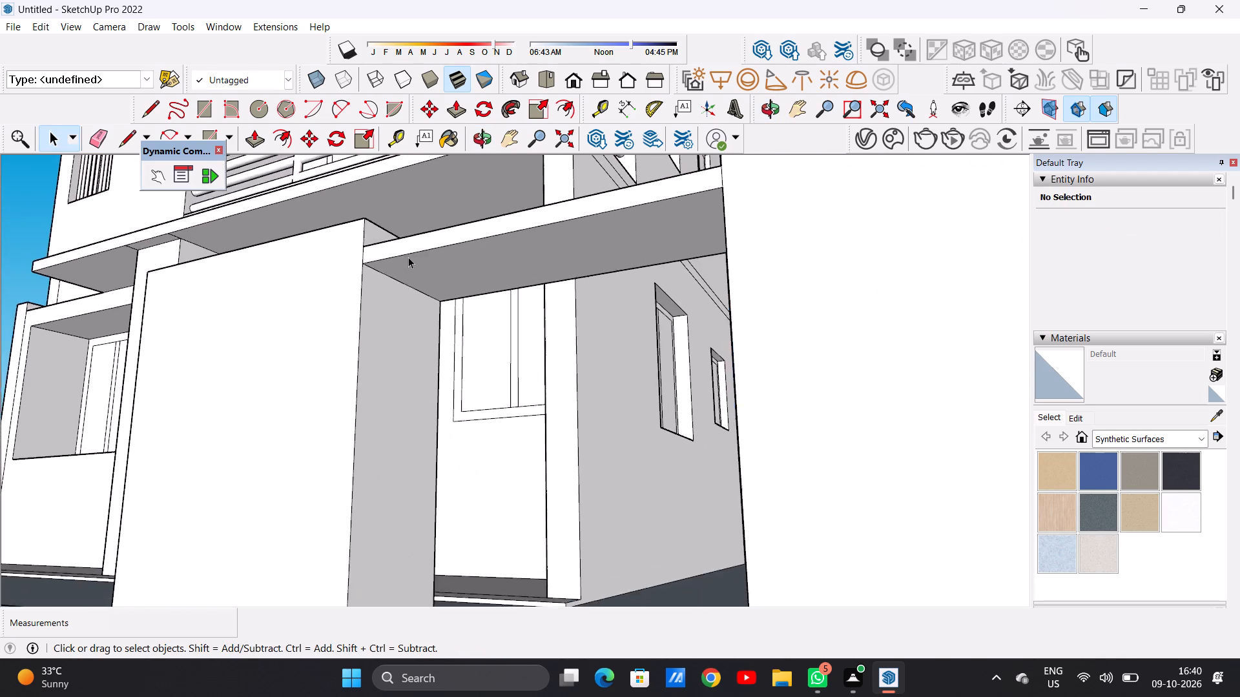
{"action": "scroll", "coordinate": [408, 257], "scroll_direction": "up", "scroll_amount": 8}
{"action": "key", "text": "l"}
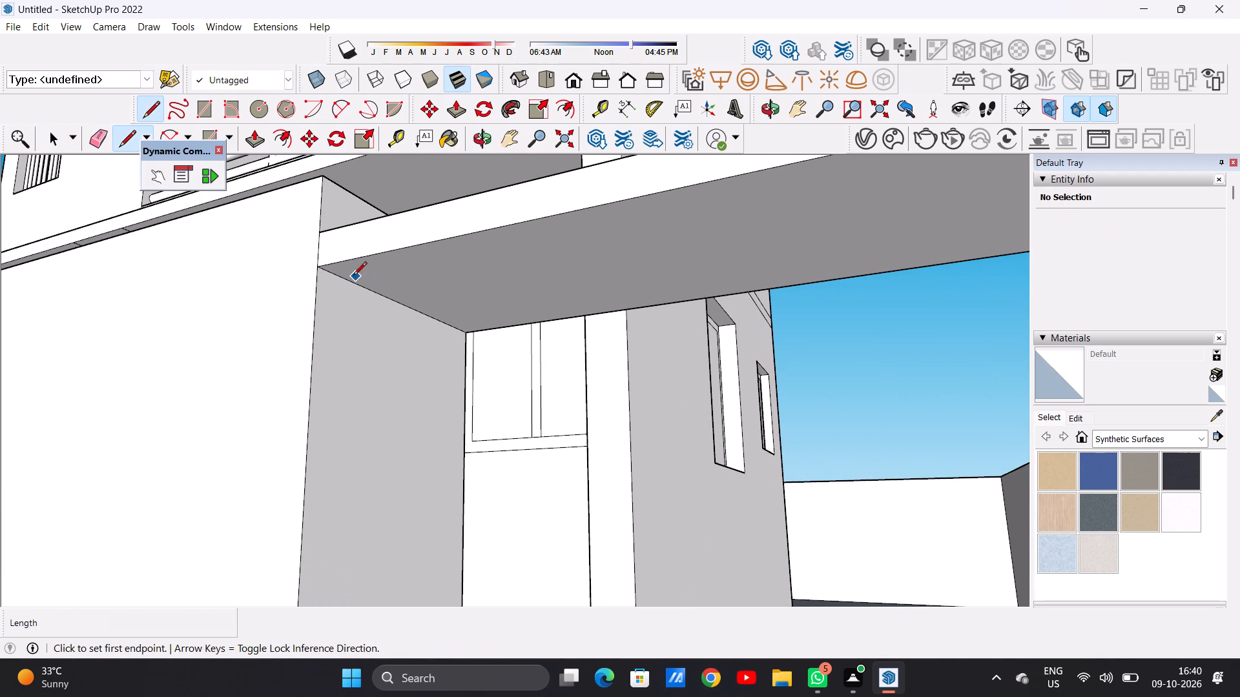
{"action": "left_click", "coordinate": [350, 262]}
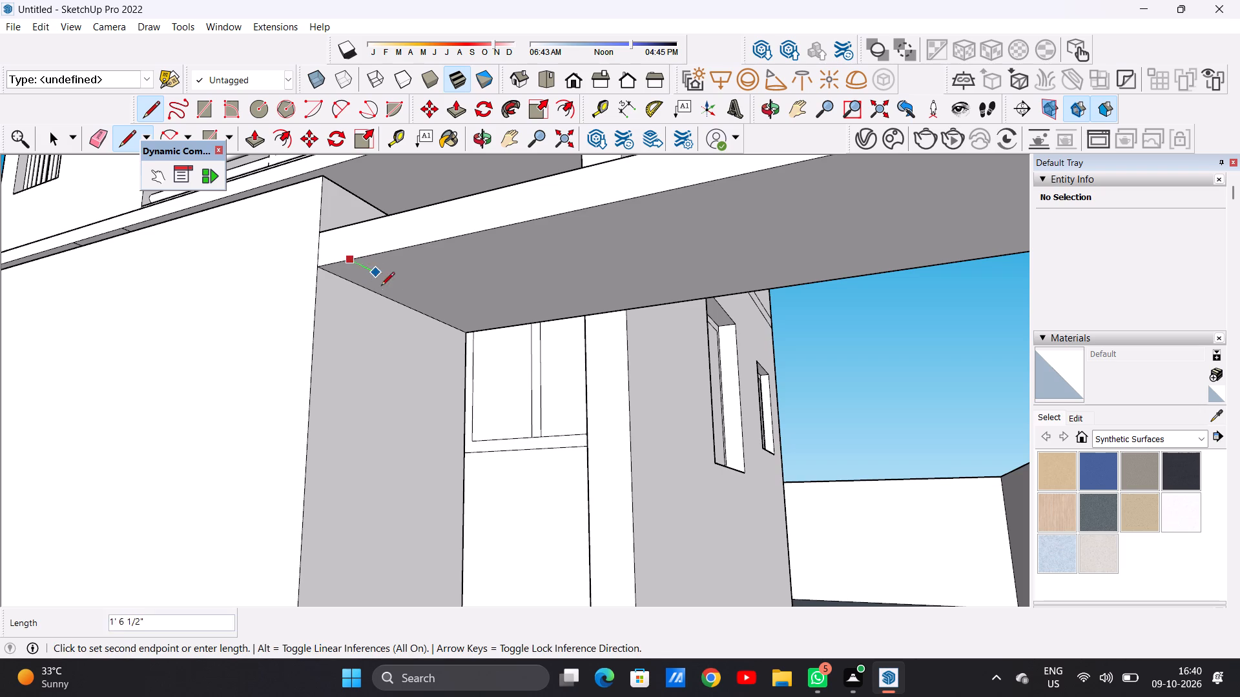
{"action": "left_click", "coordinate": [495, 326]}
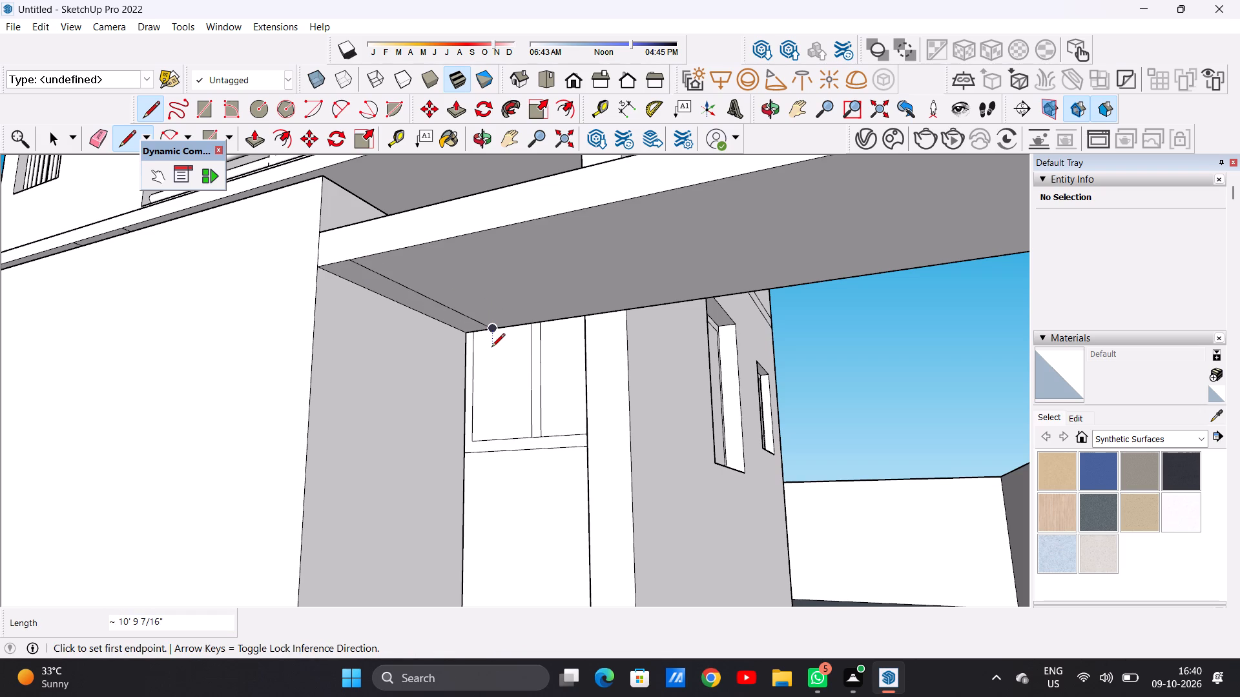
{"action": "key", "text": "space"}
Draw a matching line about 10' 9 7/16" across the end crossbar's underside, just inside the corner pillar.
{"action": "scroll", "coordinate": [476, 317], "scroll_direction": "down", "scroll_amount": 11}
{"action": "middle_click_drag", "start_coordinate": [457, 335], "coordinate": [626, 328]}
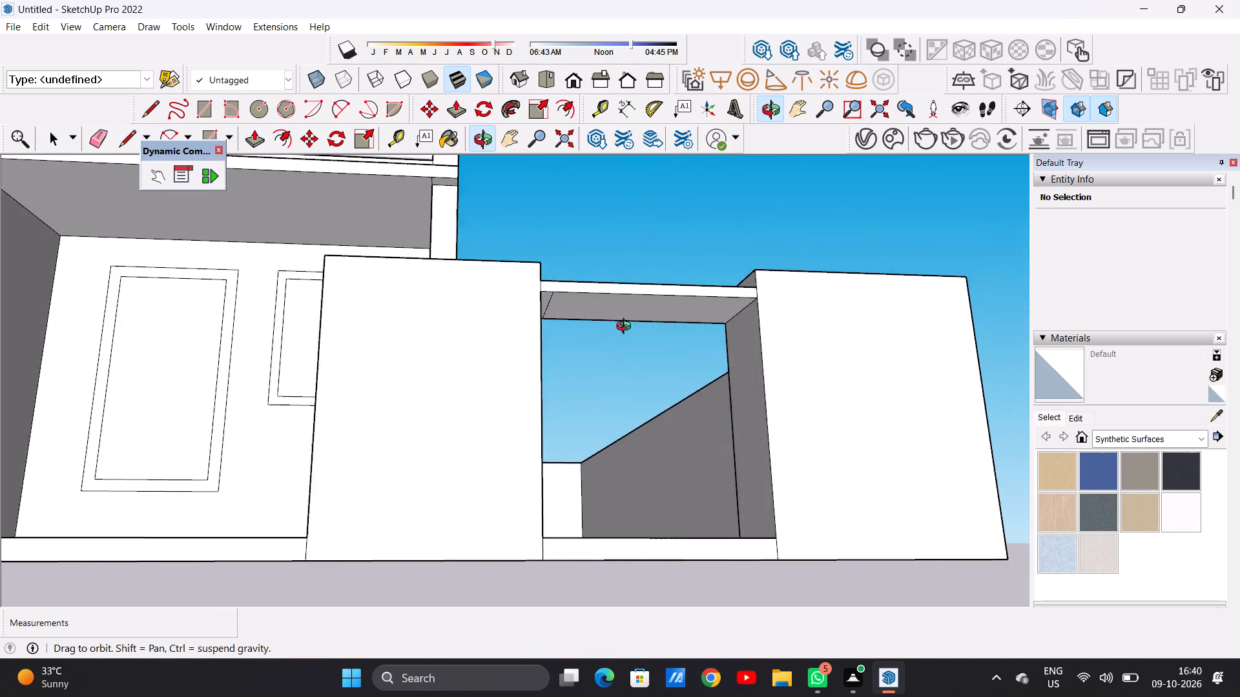
{"action": "middle_click_drag", "start_coordinate": [626, 328], "coordinate": [723, 318]}
{"action": "scroll", "coordinate": [752, 330], "scroll_direction": "up", "scroll_amount": 13}
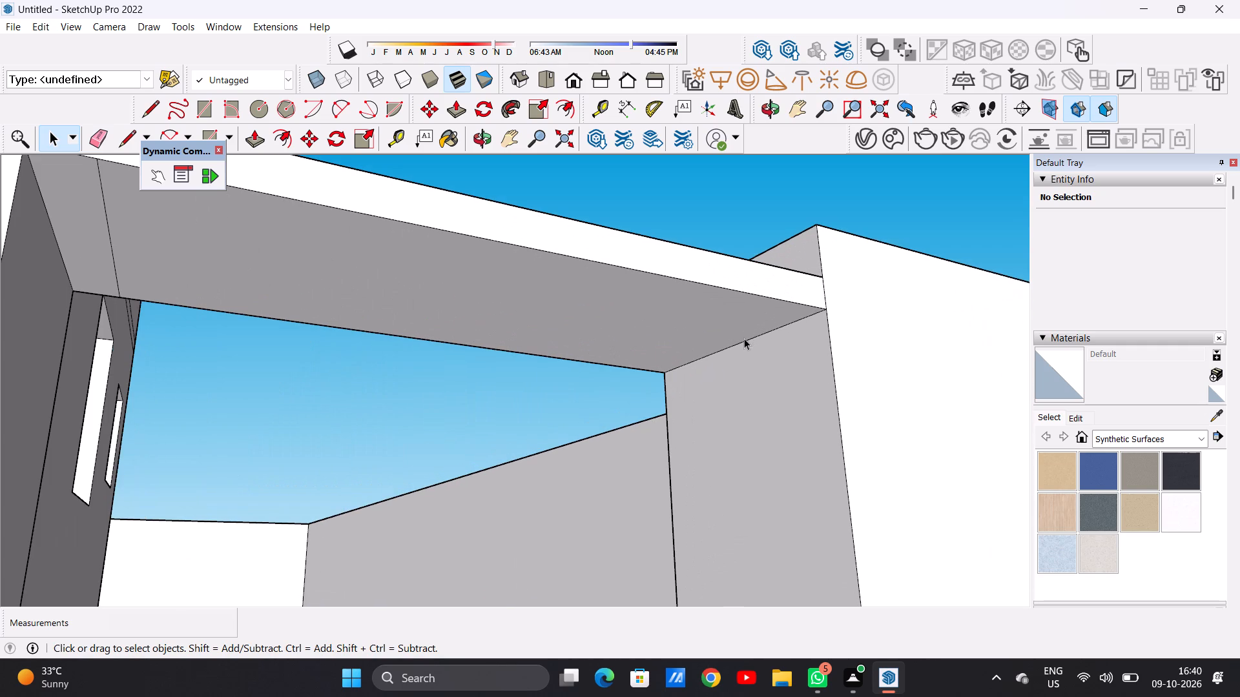
{"action": "key", "text": "l"}
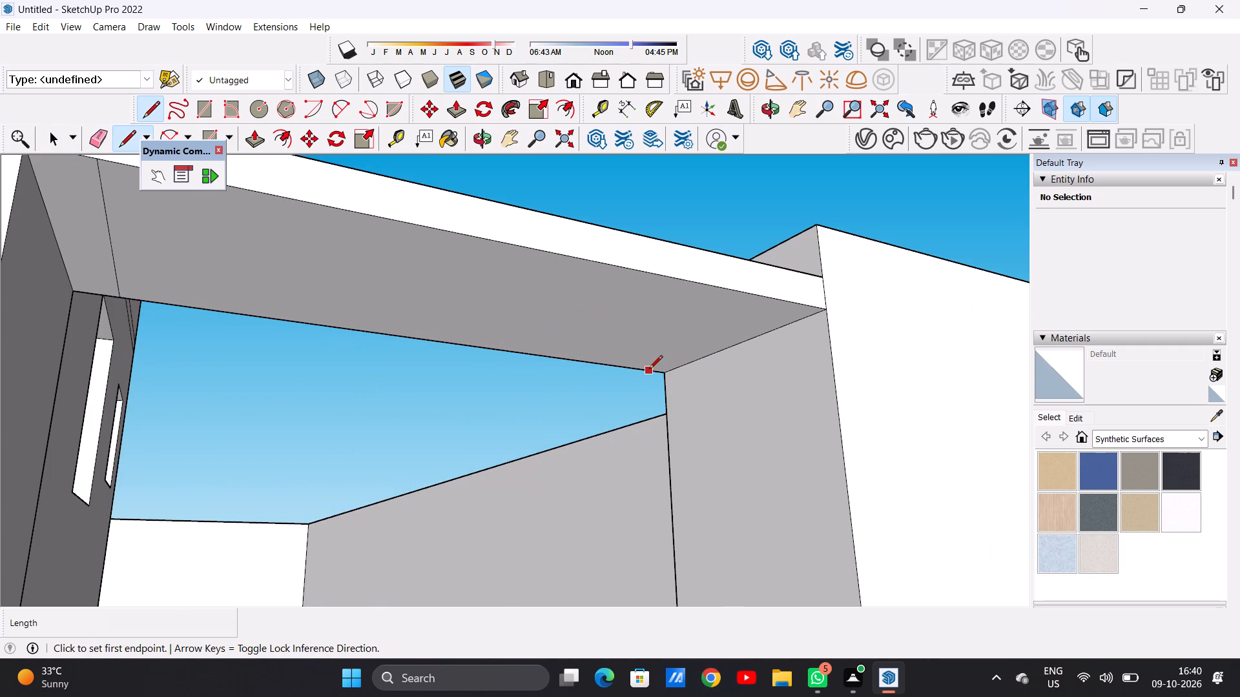
{"action": "left_click", "coordinate": [649, 370]}
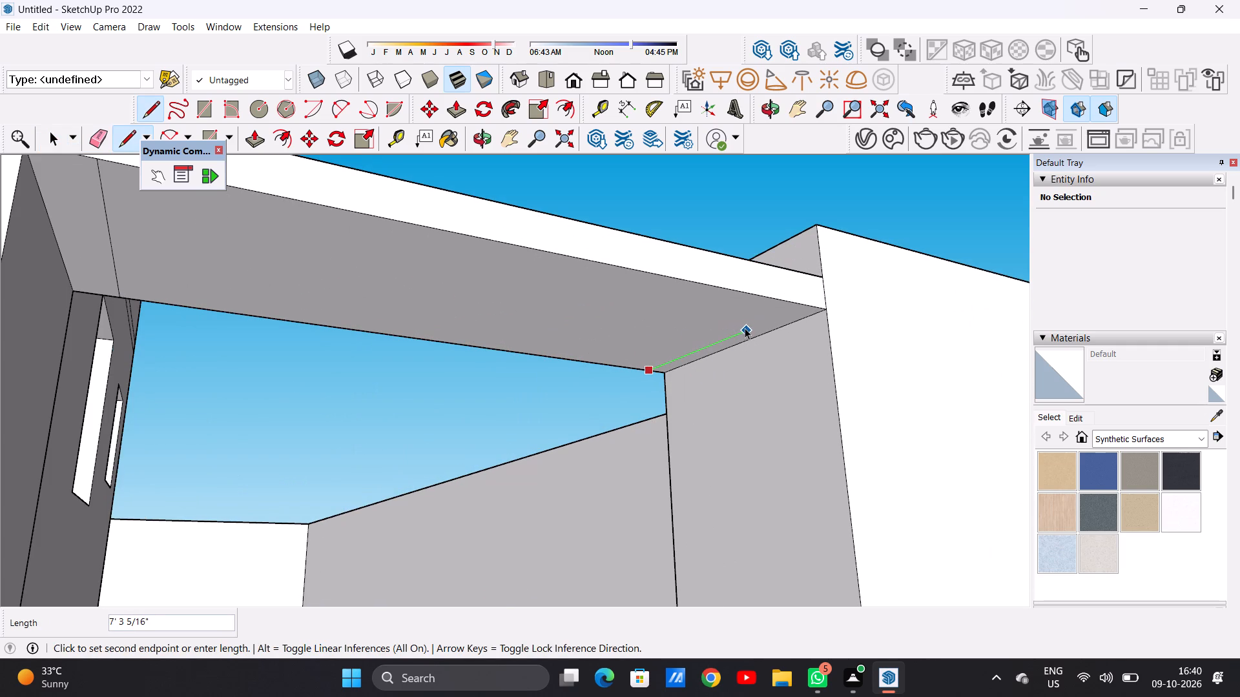
{"action": "key", "text": "space"}
{"action": "type", "text": "L"}
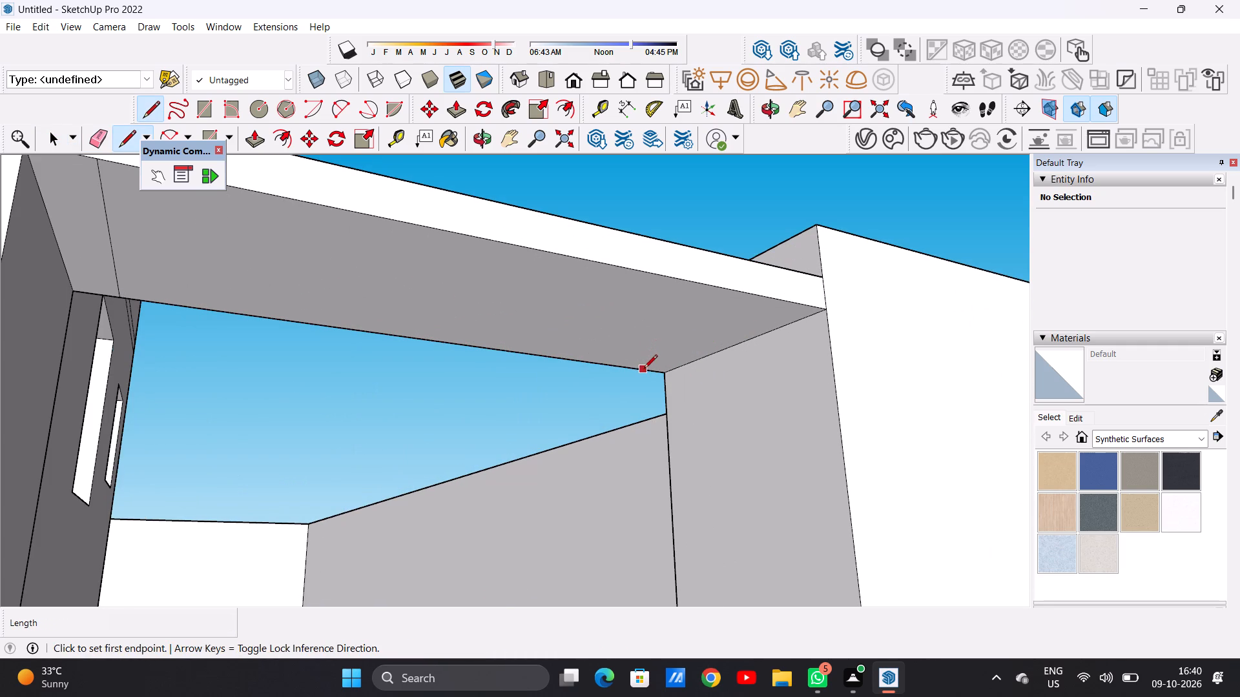
{"action": "left_click", "coordinate": [646, 367]}
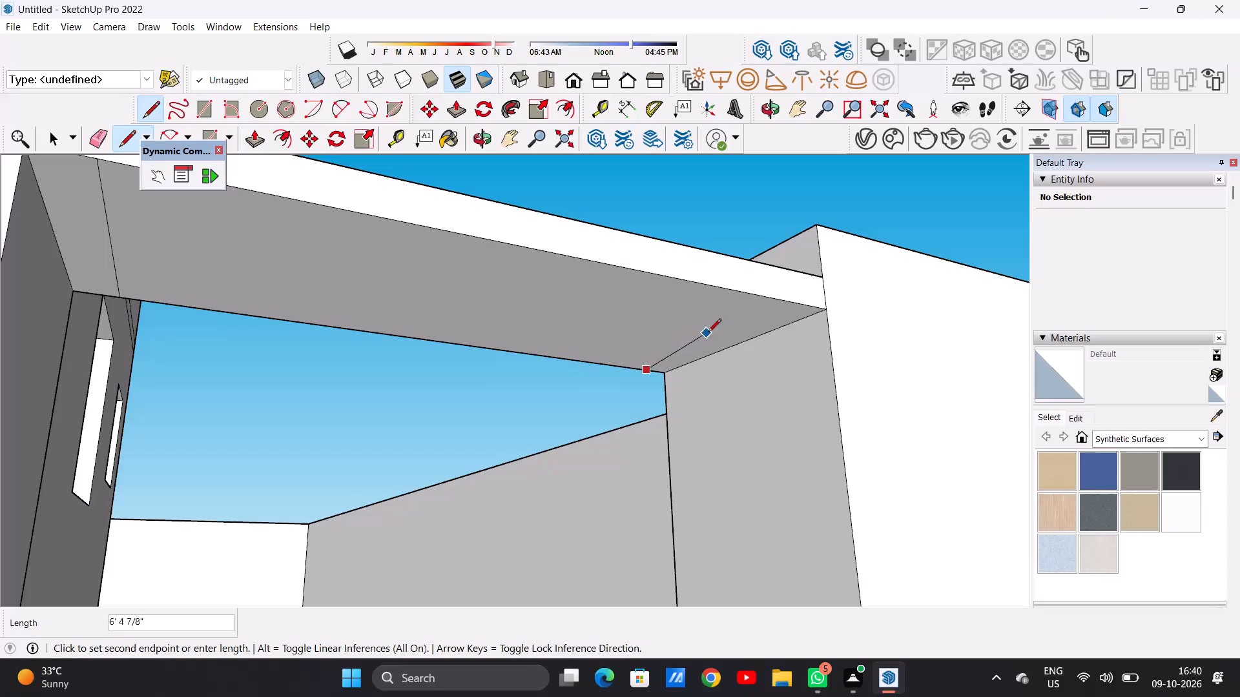
{"action": "left_click", "coordinate": [807, 308]}
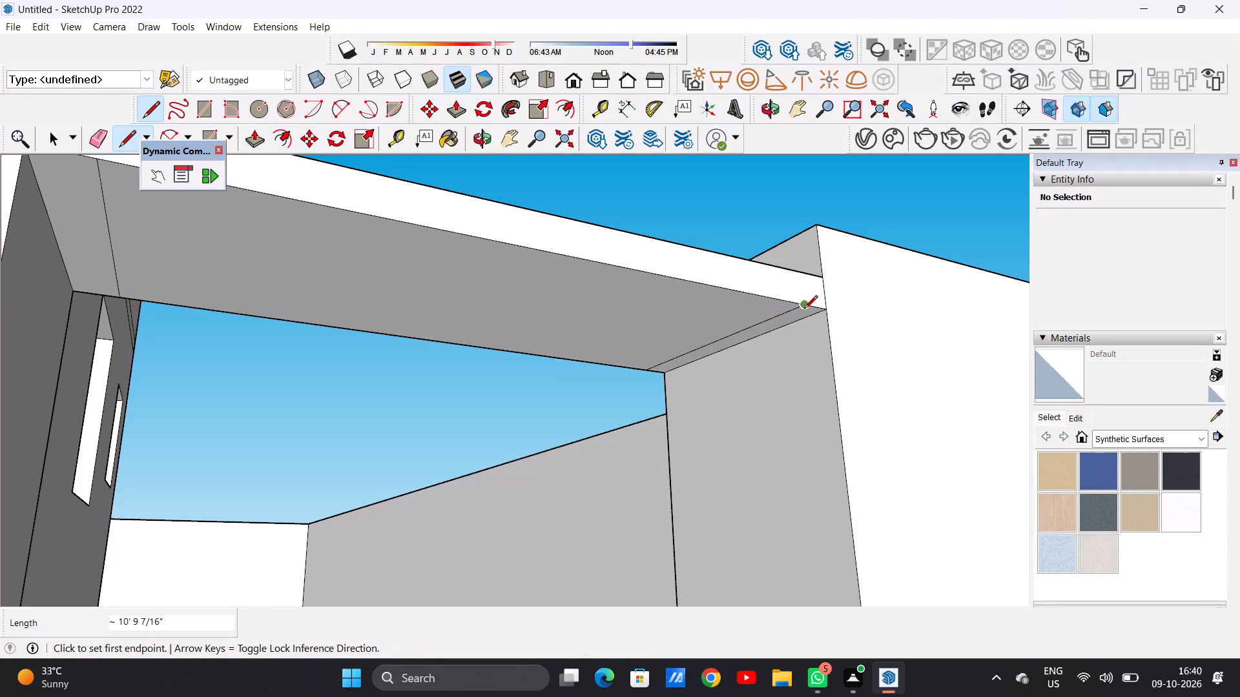
Push/Pull the crossbar's underside strip beside the corner pillar down about 29' 6 3/16" to the end bay's base.
{"action": "key", "text": "space"}
{"action": "middle_click_drag", "start_coordinate": [787, 332], "coordinate": [573, 343]}
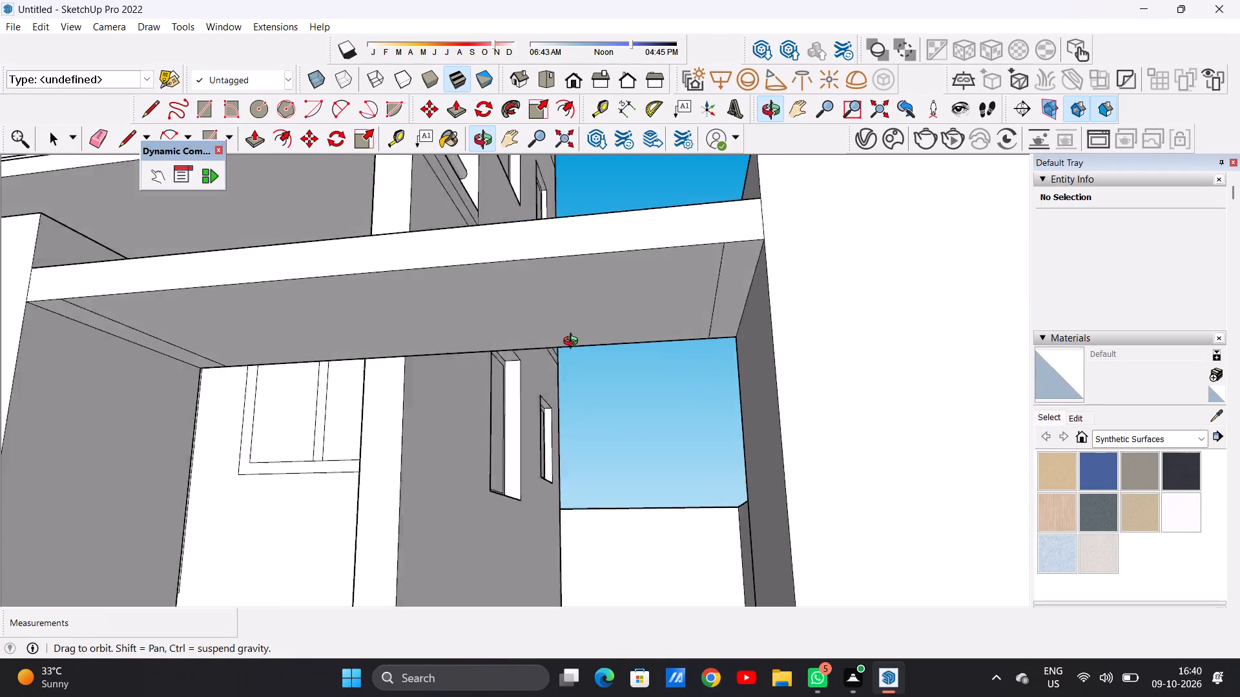
{"action": "middle_click_drag", "start_coordinate": [573, 343], "coordinate": [659, 308]}
{"action": "scroll", "coordinate": [672, 348], "scroll_direction": "down", "scroll_amount": 12}
{"action": "middle_click_drag", "start_coordinate": [676, 368], "coordinate": [668, 343]}
{"action": "scroll", "coordinate": [687, 311], "scroll_direction": "up", "scroll_amount": 12}
{"action": "key", "text": "p"}
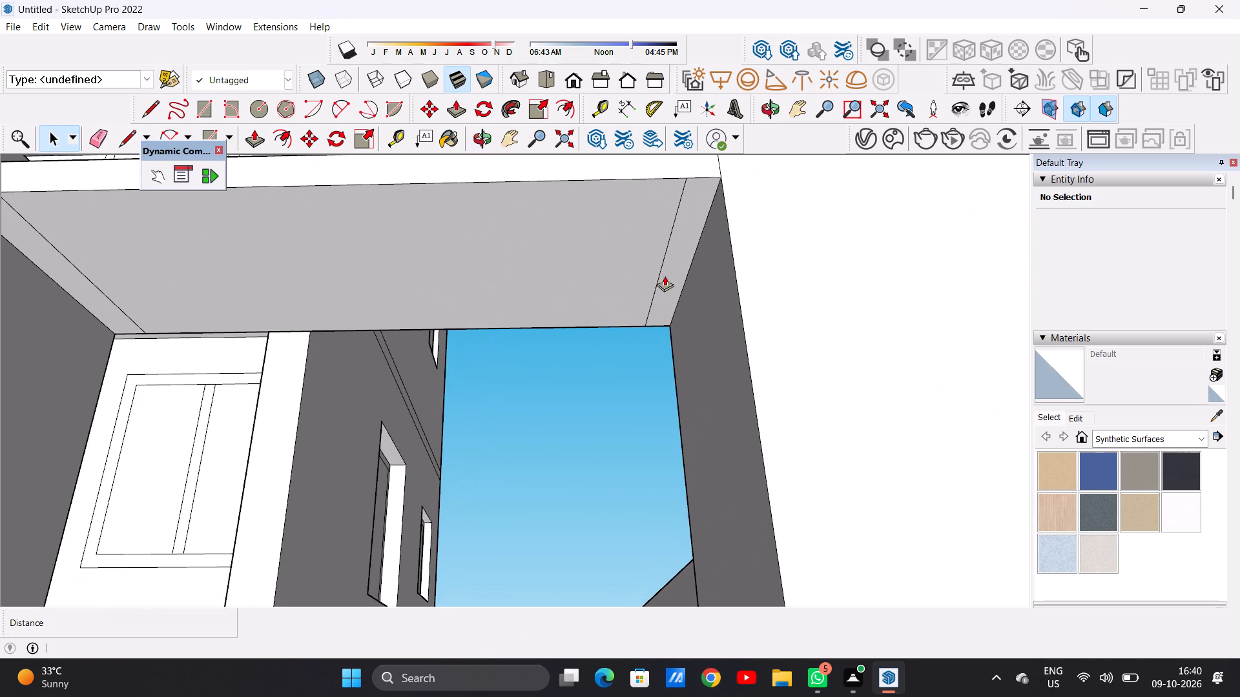
{"action": "left_click", "coordinate": [682, 259]}
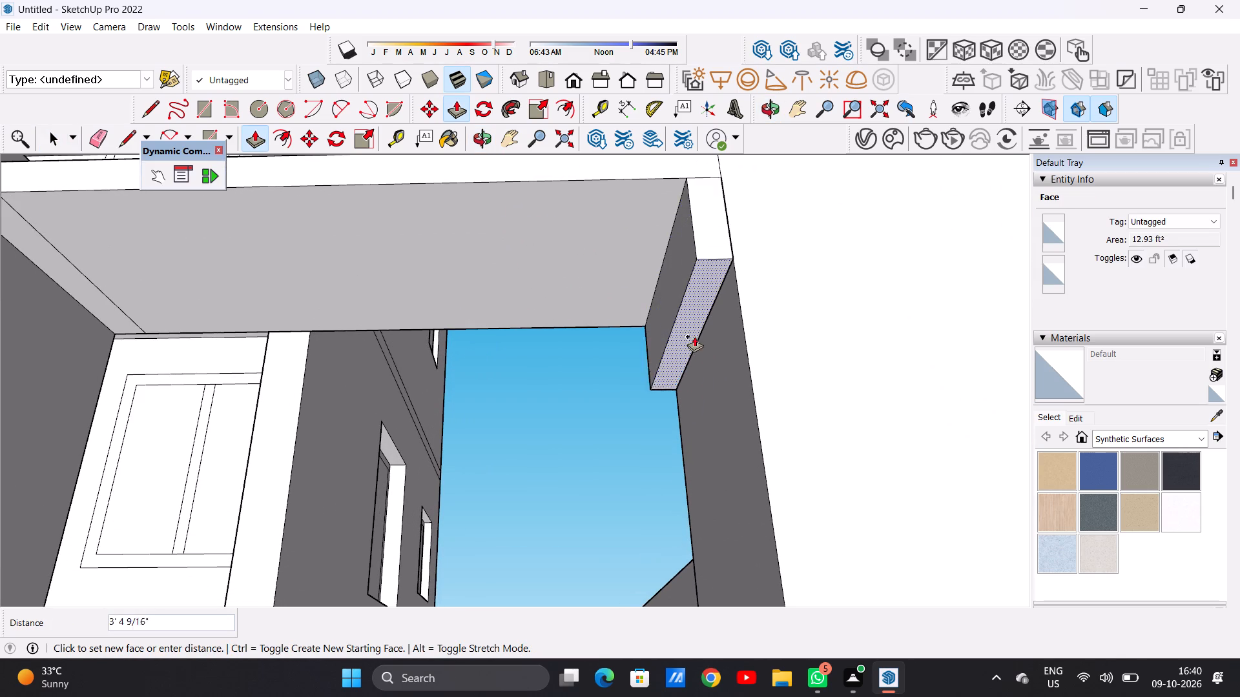
{"action": "scroll", "coordinate": [691, 334], "scroll_direction": "down", "scroll_amount": 16}
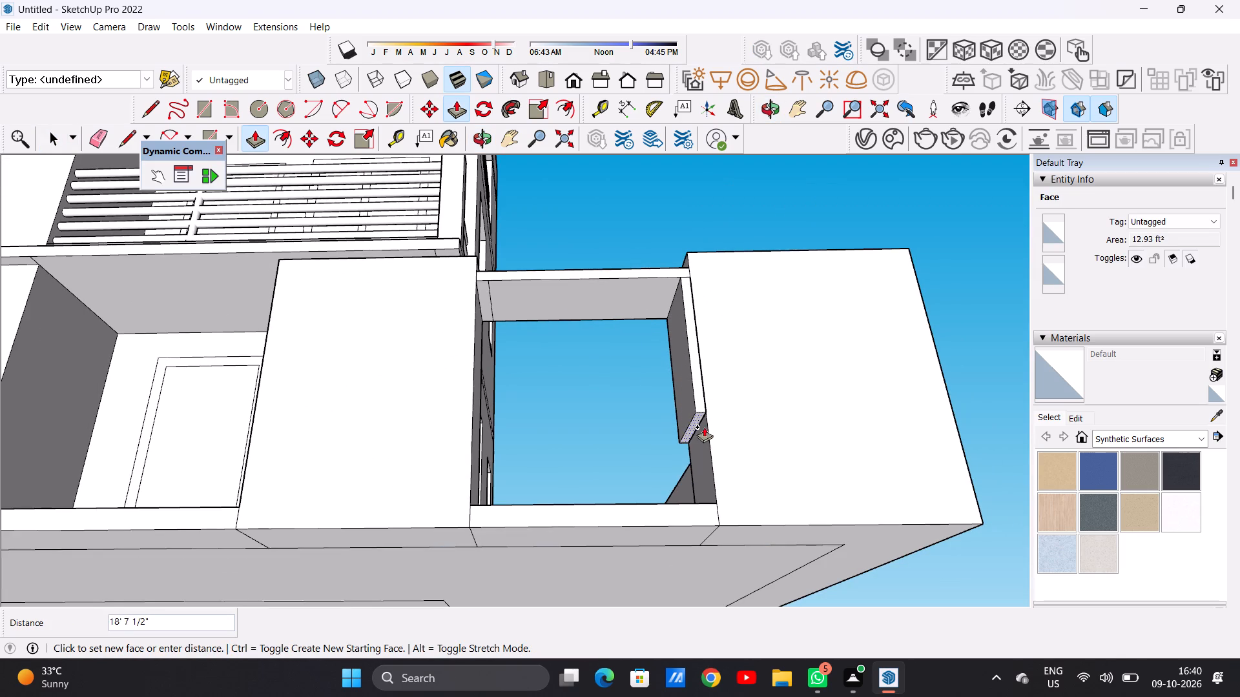
{"action": "middle_click_drag", "start_coordinate": [710, 451], "coordinate": [683, 563]}
{"action": "scroll", "coordinate": [692, 528], "scroll_direction": "up", "scroll_amount": 6}
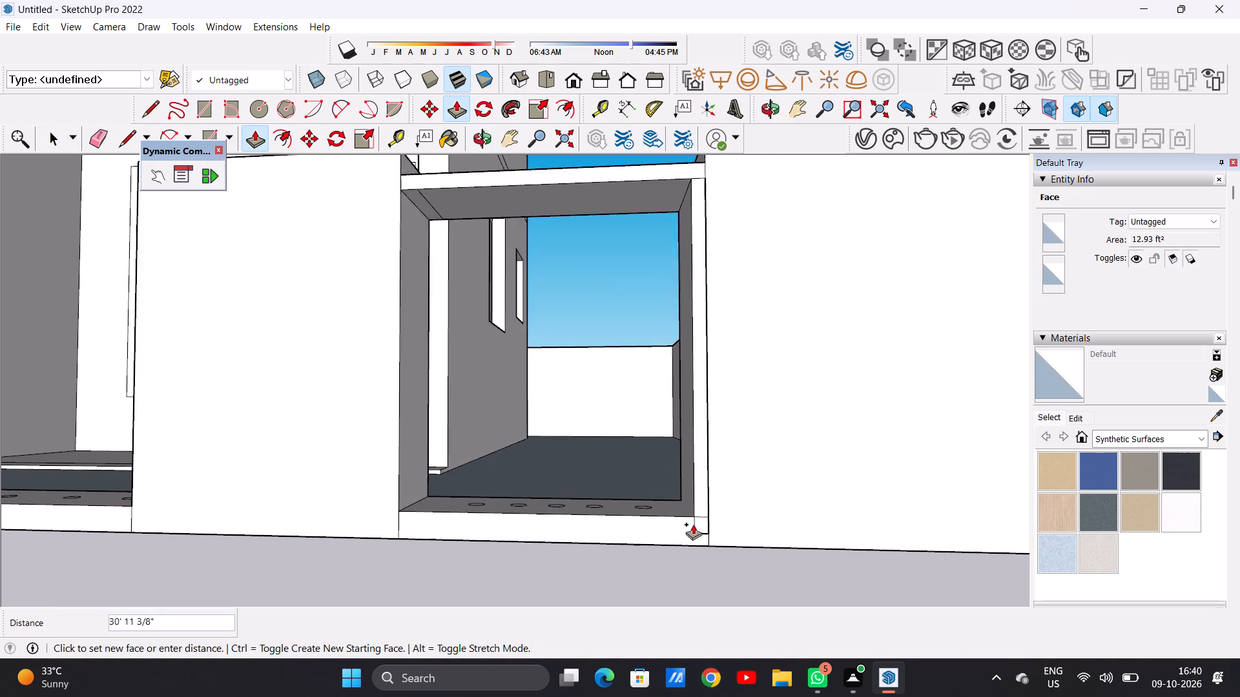
{"action": "scroll", "coordinate": [693, 524], "scroll_direction": "up", "scroll_amount": 12}
{"action": "left_click", "coordinate": [728, 503]}
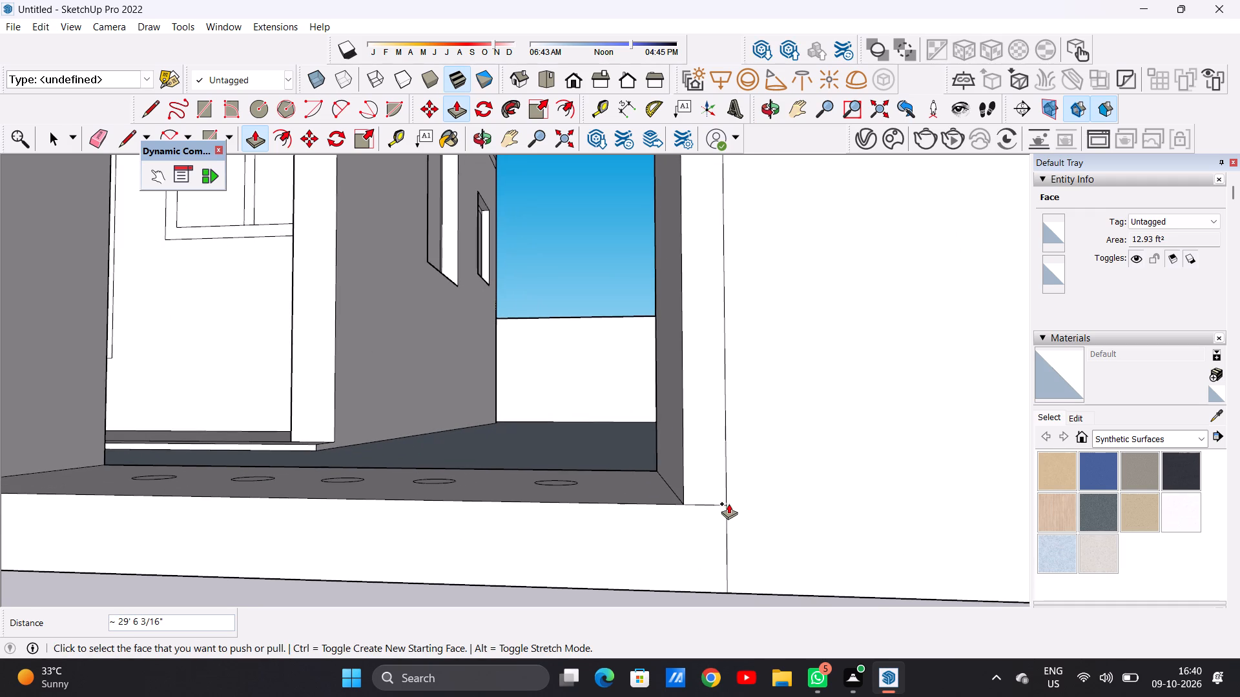
Push/Pull the crossbar's underside strip beside the pillar opposite the corner pillar down about 29' 6 3/16" to the base.
{"action": "scroll", "coordinate": [654, 514], "scroll_direction": "down", "scroll_amount": 2}
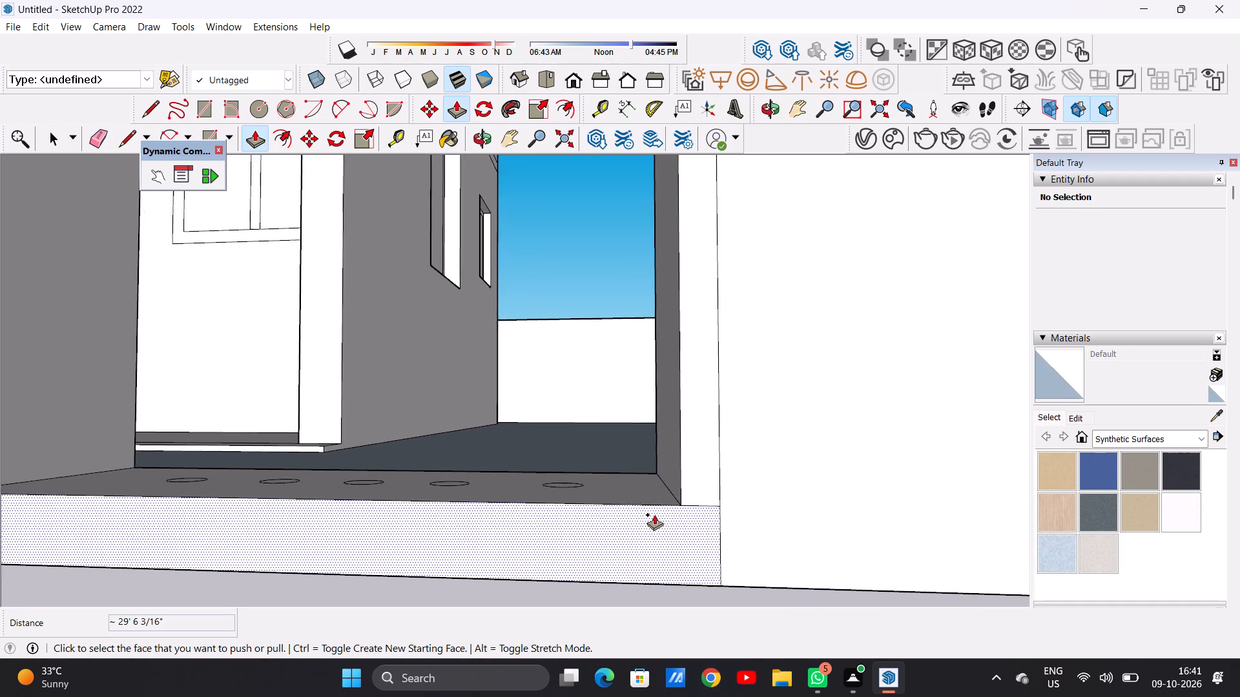
{"action": "scroll", "coordinate": [654, 514], "scroll_direction": "down", "scroll_amount": 18}
{"action": "scroll", "coordinate": [657, 510], "scroll_direction": "down", "scroll_amount": 3}
{"action": "scroll", "coordinate": [625, 456], "scroll_direction": "up", "scroll_amount": 6}
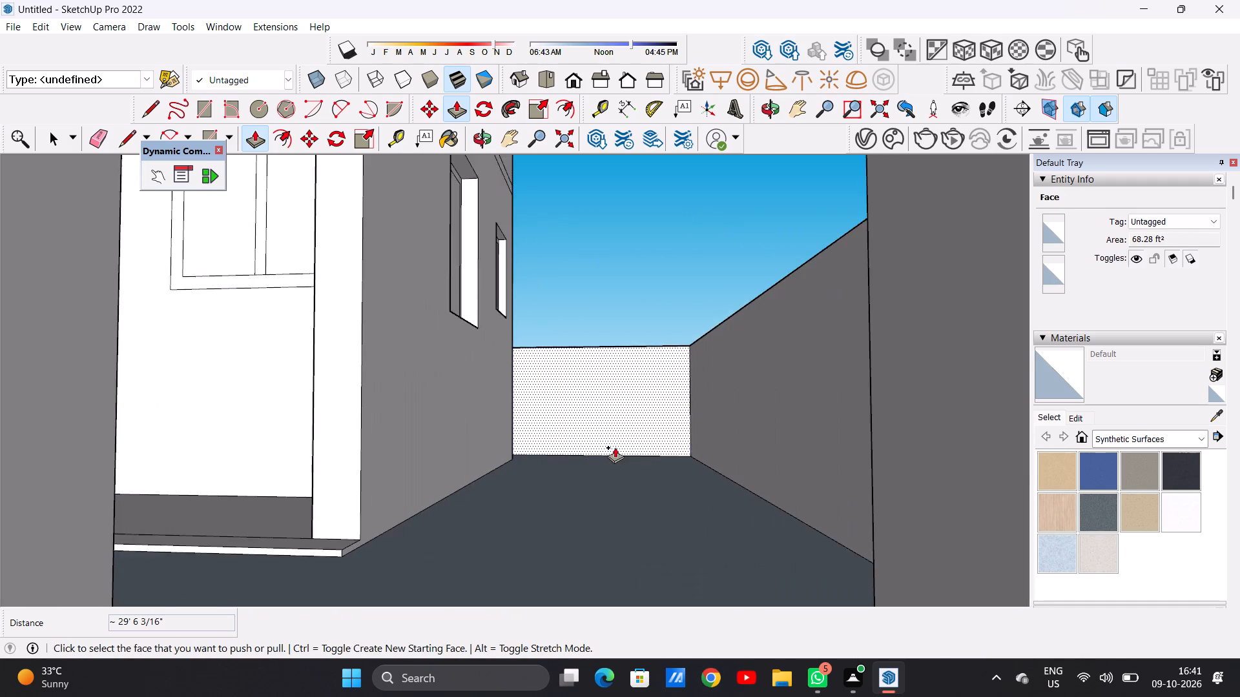
{"action": "scroll", "coordinate": [605, 451], "scroll_direction": "down", "scroll_amount": 7}
{"action": "middle_click_drag", "start_coordinate": [579, 470], "coordinate": [479, 463]}
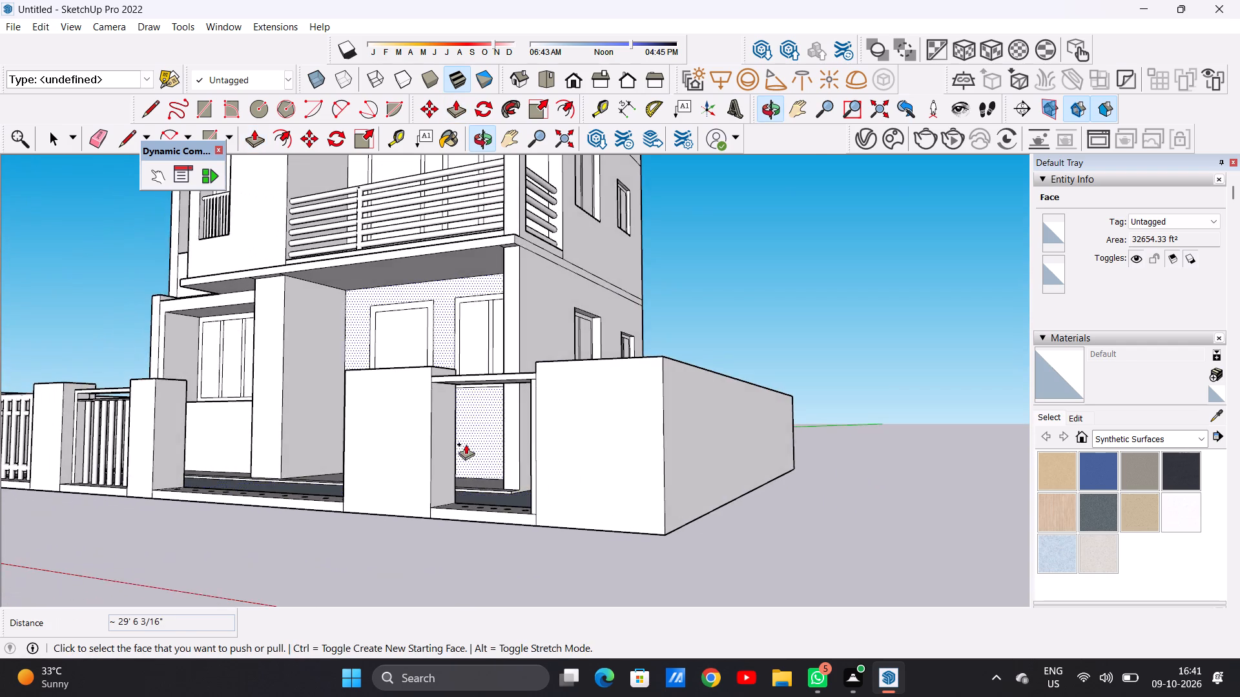
{"action": "scroll", "coordinate": [452, 417], "scroll_direction": "up", "scroll_amount": 8}
{"action": "scroll", "coordinate": [422, 336], "scroll_direction": "up", "scroll_amount": 20}
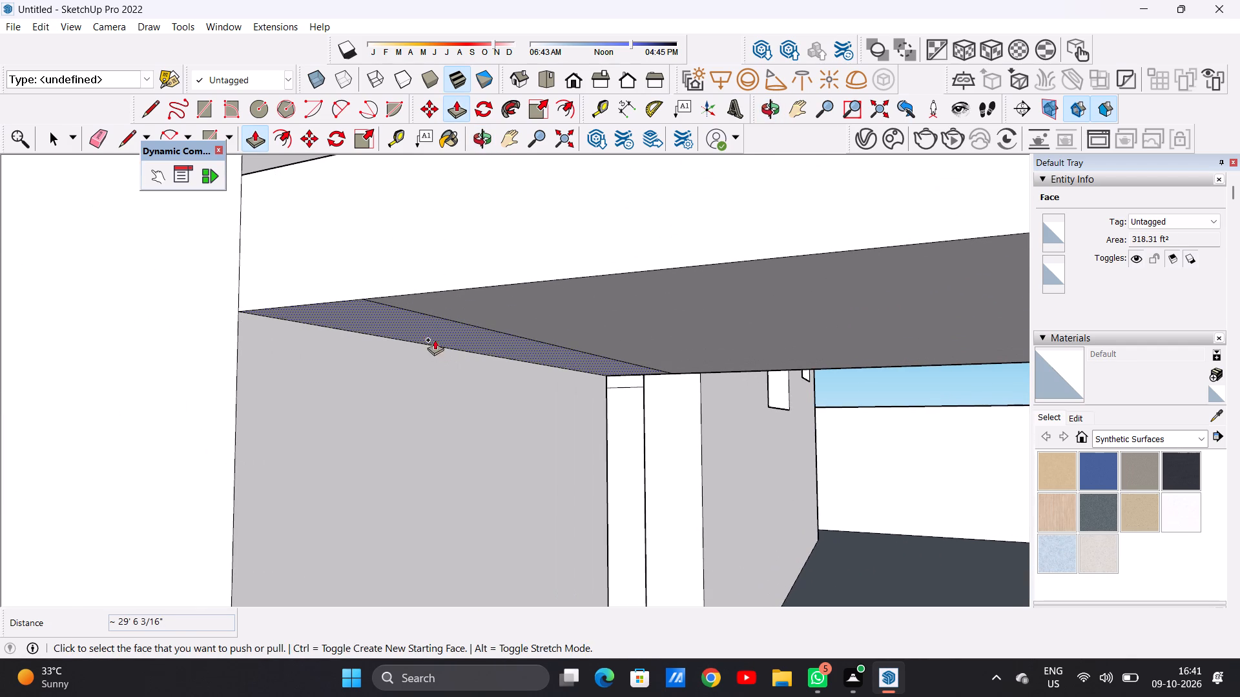
{"action": "left_click", "coordinate": [429, 321]}
{"action": "scroll", "coordinate": [447, 425], "scroll_direction": "down", "scroll_amount": 13}
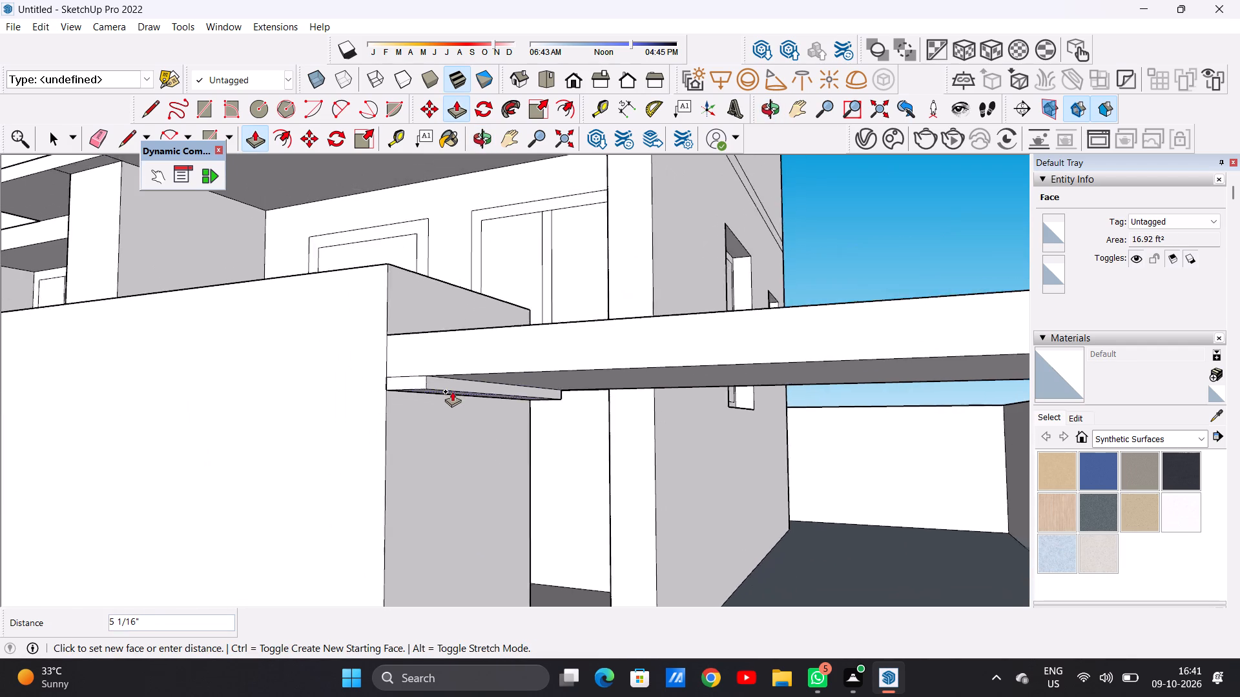
{"action": "scroll", "coordinate": [452, 391], "scroll_direction": "down", "scroll_amount": 10}
{"action": "scroll", "coordinate": [468, 466], "scroll_direction": "down", "scroll_amount": 16}
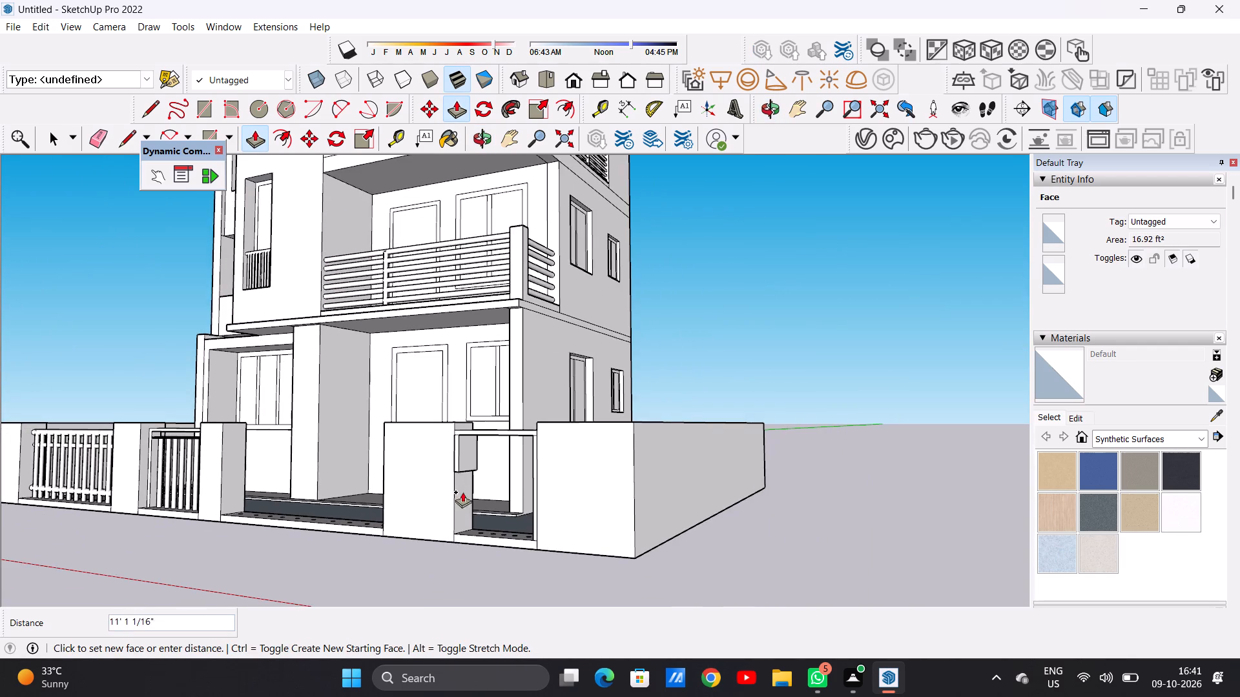
{"action": "middle_click_drag", "start_coordinate": [470, 508], "coordinate": [530, 523]}
{"action": "scroll", "coordinate": [528, 574], "scroll_direction": "up", "scroll_amount": 14}
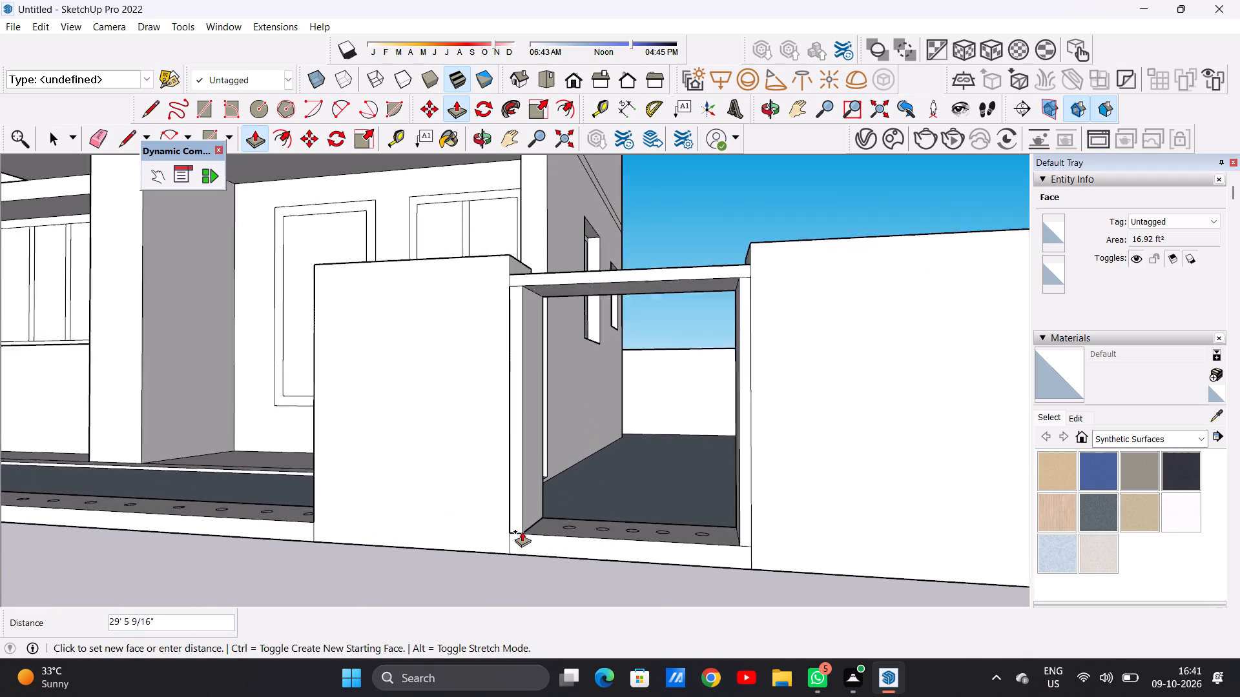
{"action": "scroll", "coordinate": [522, 531], "scroll_direction": "up", "scroll_amount": 4}
{"action": "left_click", "coordinate": [499, 534]}
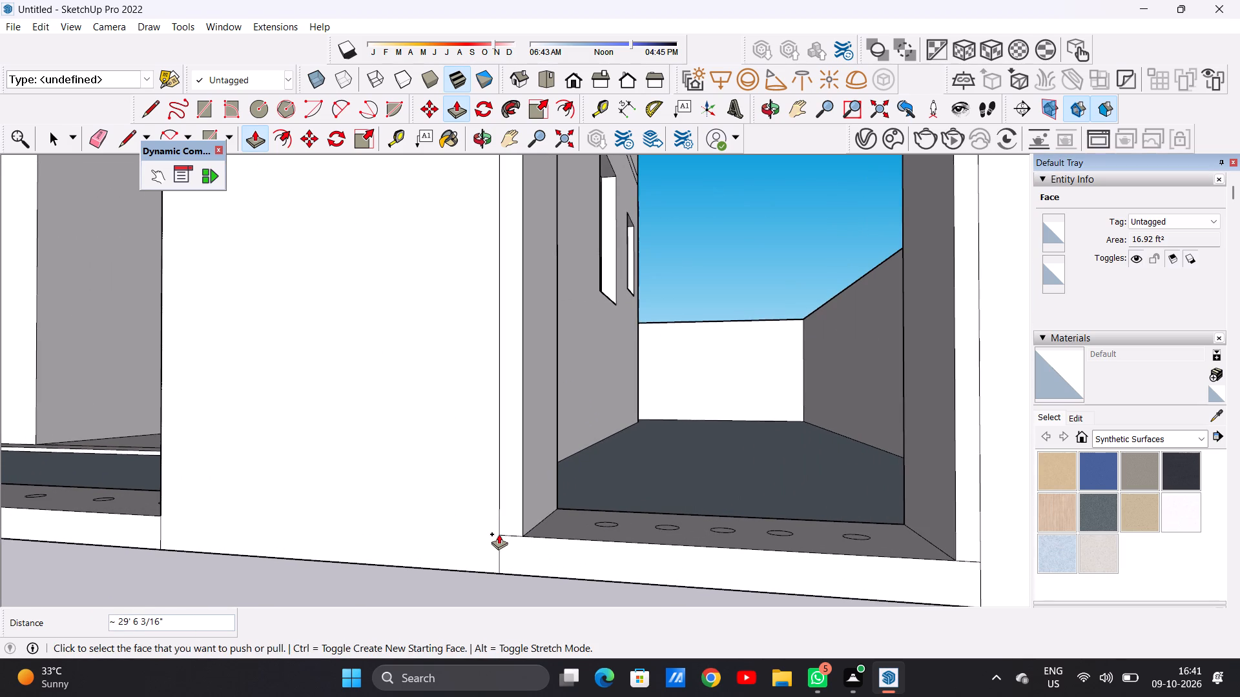
{"action": "key", "text": "space"}
Examine the front facade and boundary railing, comparing the finished balustrade bays with the open bays and the new end frame.
{"action": "scroll", "coordinate": [470, 536], "scroll_direction": "down", "scroll_amount": 17}
{"action": "middle_click_drag", "start_coordinate": [460, 525], "coordinate": [522, 512]}
{"action": "scroll", "coordinate": [453, 518], "scroll_direction": "down", "scroll_amount": 5}
{"action": "scroll", "coordinate": [526, 480], "scroll_direction": "up", "scroll_amount": 4}
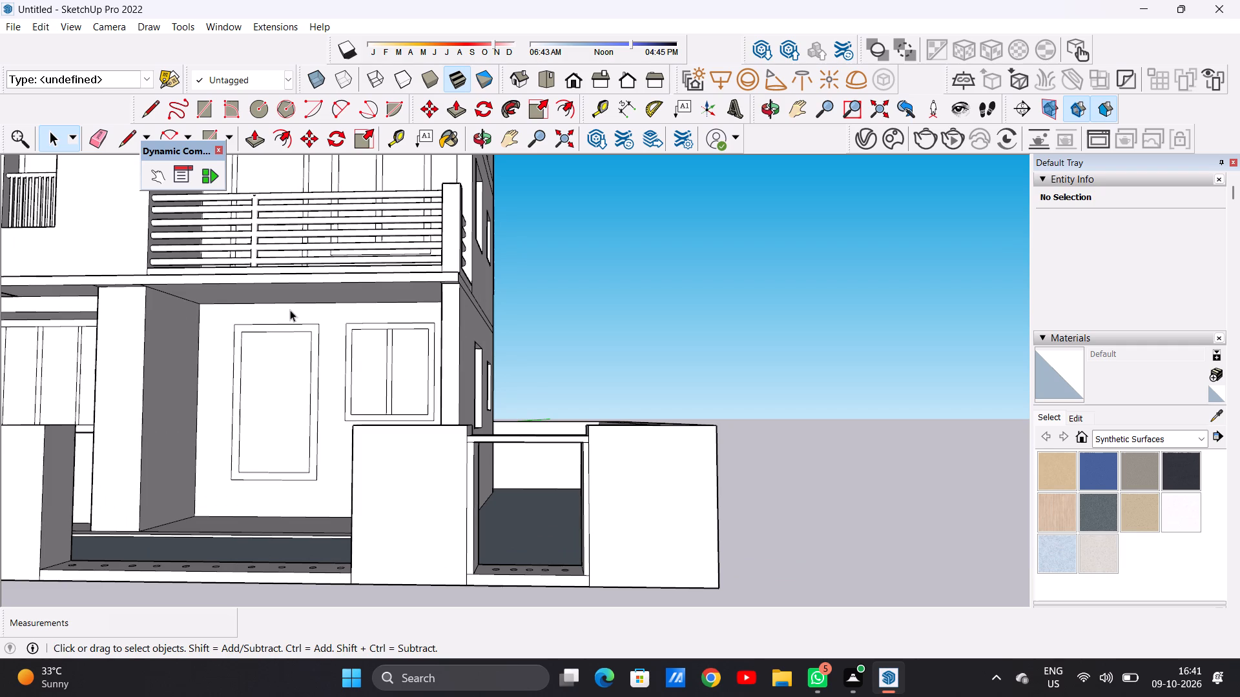
{"action": "scroll", "coordinate": [282, 277], "scroll_direction": "down", "scroll_amount": 3}
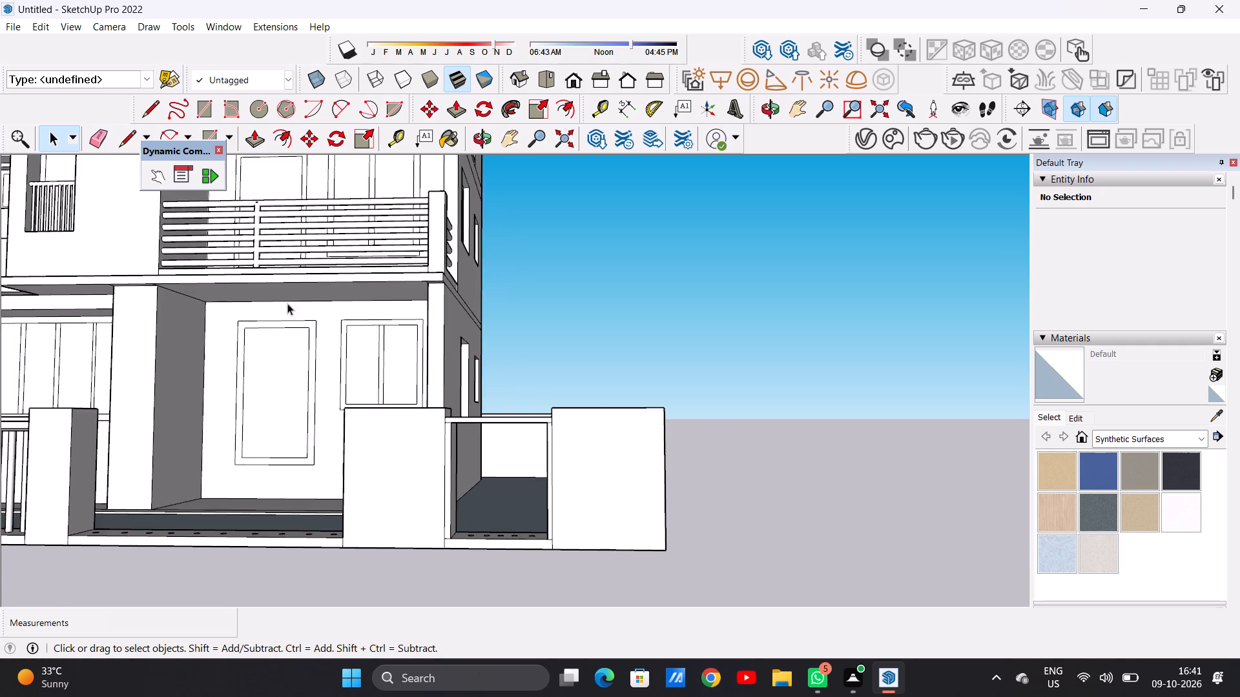
{"action": "scroll", "coordinate": [287, 303], "scroll_direction": "down", "scroll_amount": 14}
{"action": "scroll", "coordinate": [183, 83], "scroll_direction": "up", "scroll_amount": 4}
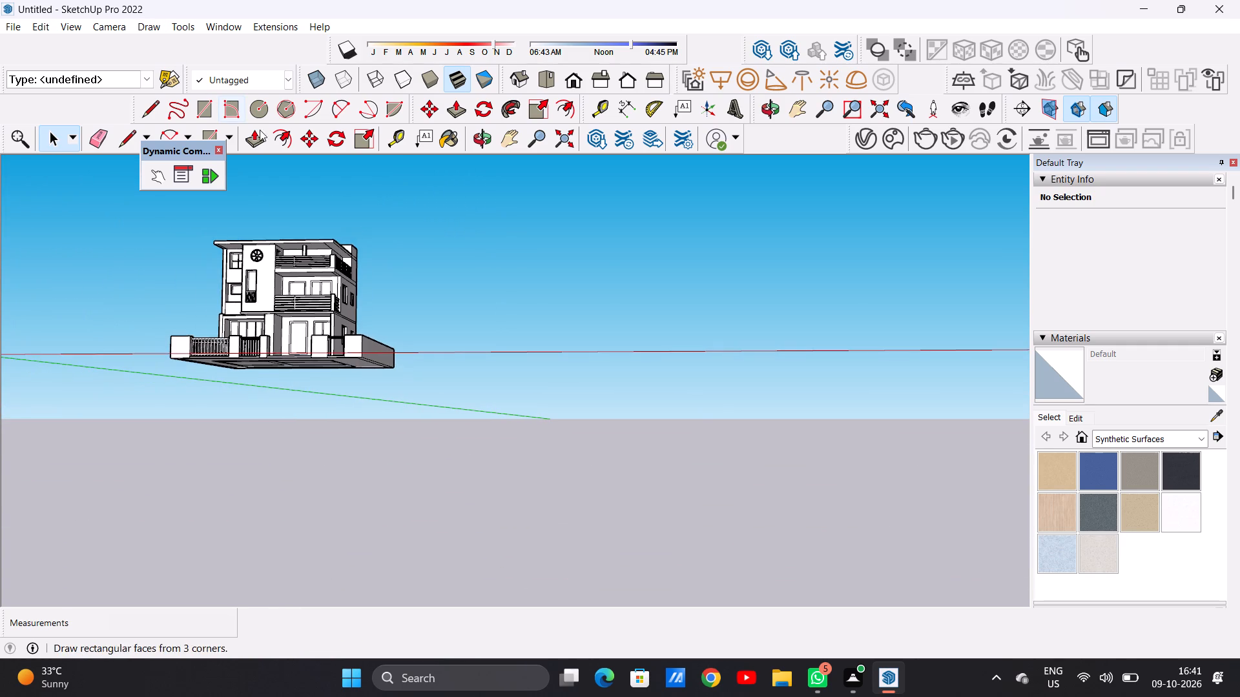
{"action": "scroll", "coordinate": [271, 314], "scroll_direction": "down", "scroll_amount": 1}
{"action": "scroll", "coordinate": [271, 314], "scroll_direction": "up", "scroll_amount": 11}
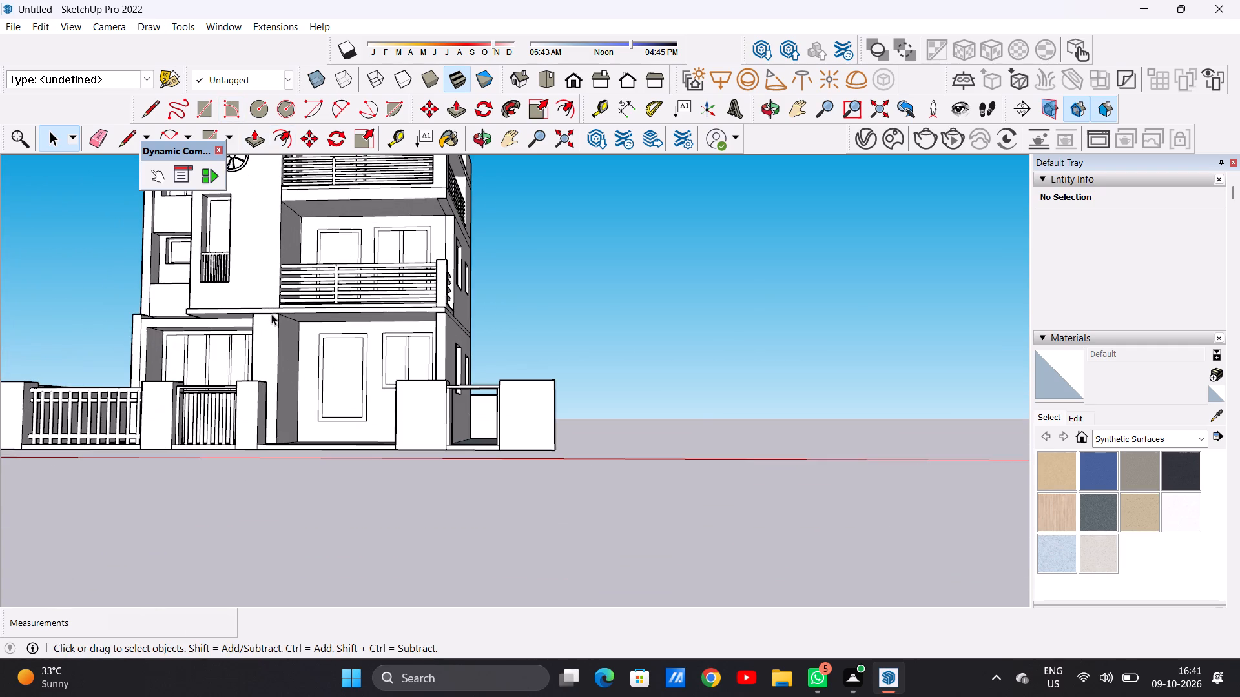
{"action": "scroll", "coordinate": [271, 314], "scroll_direction": "up", "scroll_amount": 2}
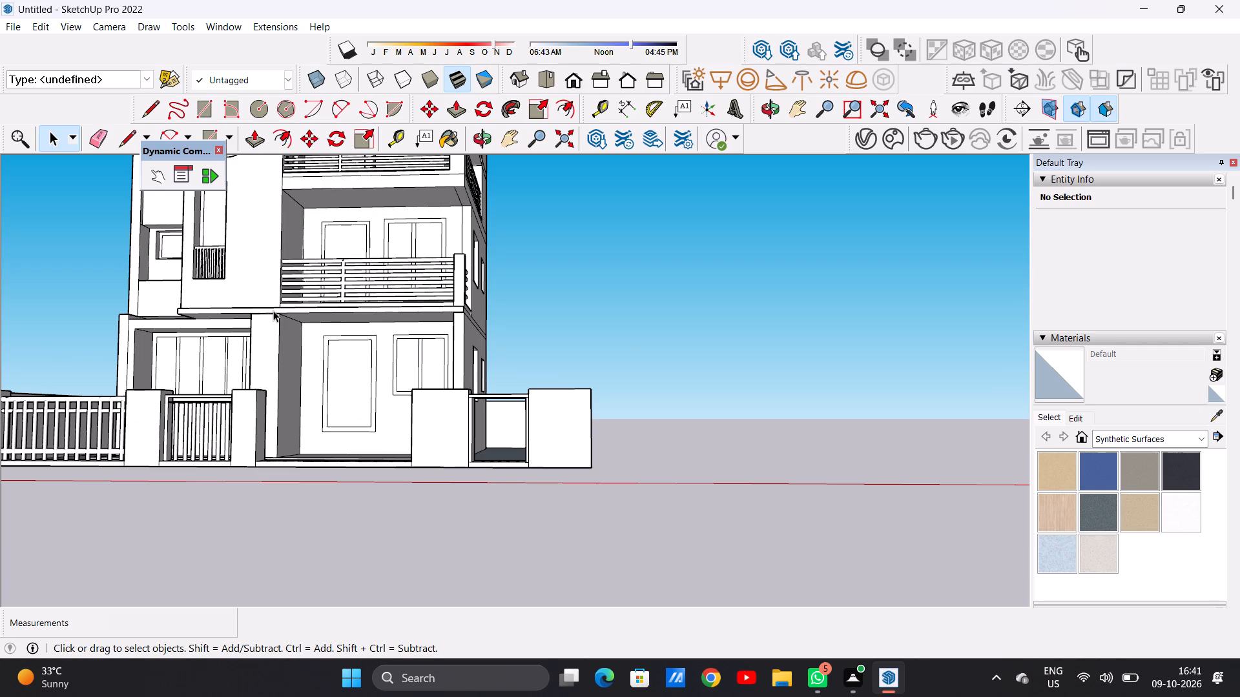
{"action": "scroll", "coordinate": [300, 341], "scroll_direction": "down", "scroll_amount": 9}
{"action": "scroll", "coordinate": [311, 345], "scroll_direction": "down", "scroll_amount": 19}
{"action": "scroll", "coordinate": [315, 345], "scroll_direction": "up", "scroll_amount": 9}
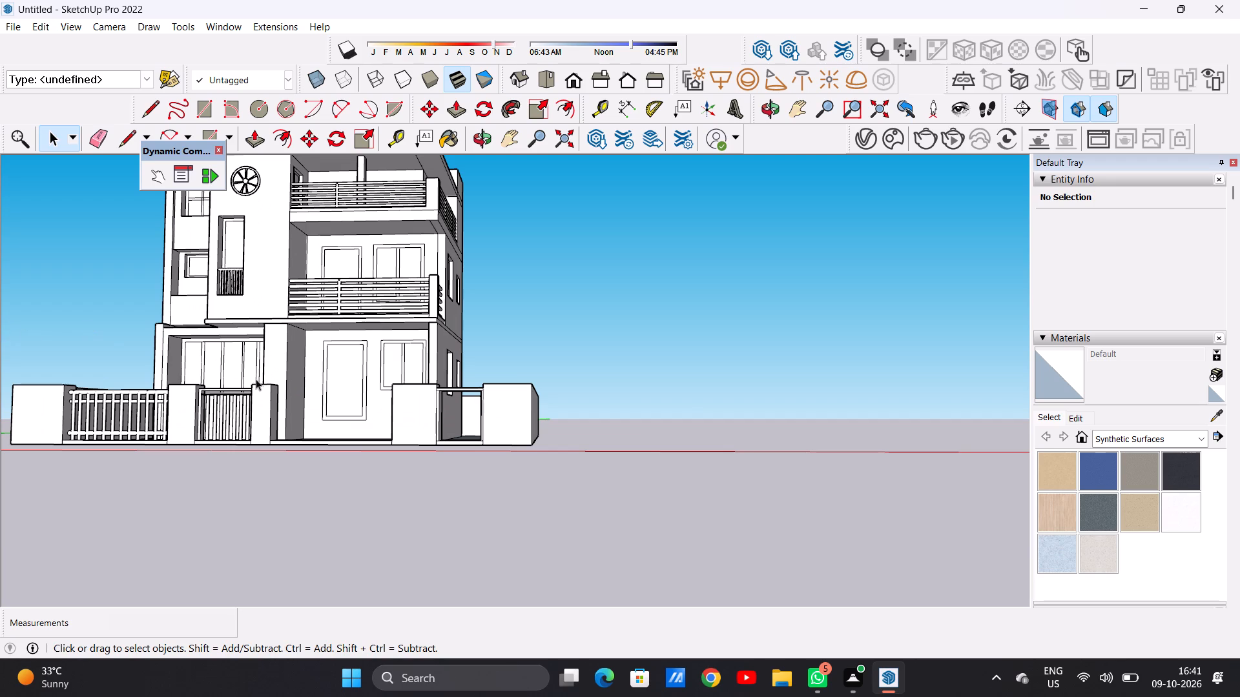
{"action": "middle_click_drag", "start_coordinate": [322, 388], "coordinate": [375, 494]}
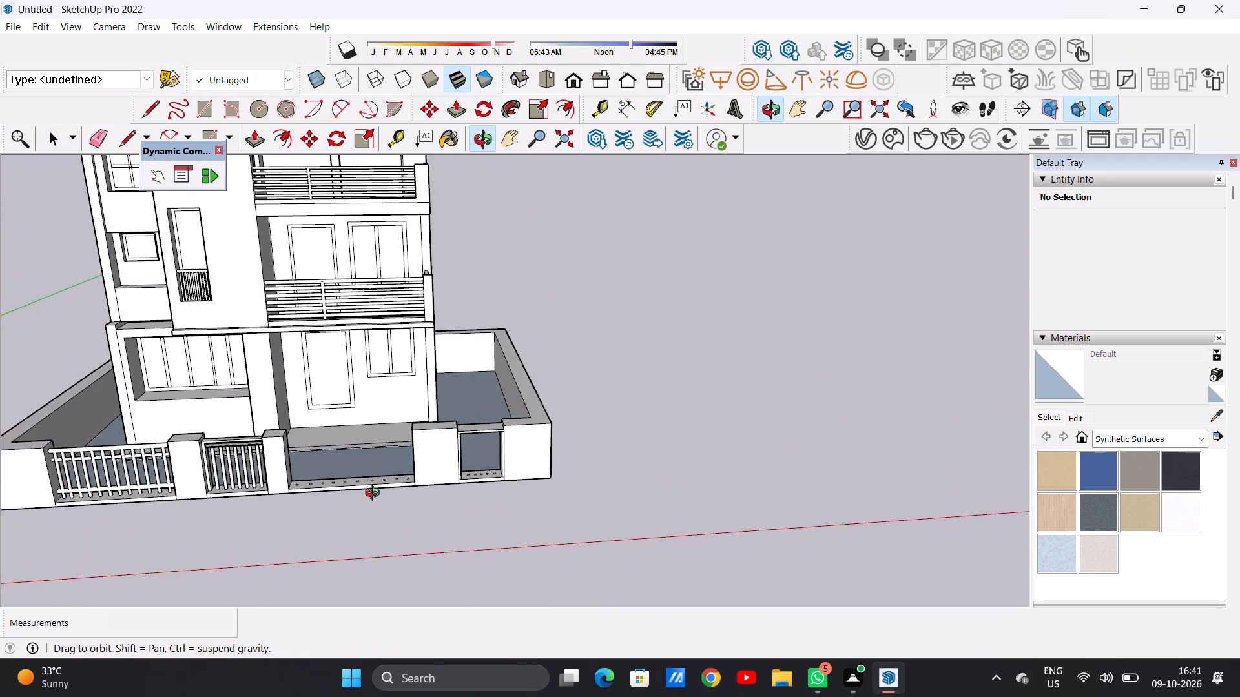
{"action": "middle_click_drag", "start_coordinate": [375, 494], "coordinate": [373, 518]}
{"action": "scroll", "coordinate": [491, 476], "scroll_direction": "up", "scroll_amount": 6}
{"action": "scroll", "coordinate": [460, 460], "scroll_direction": "down", "scroll_amount": 7}
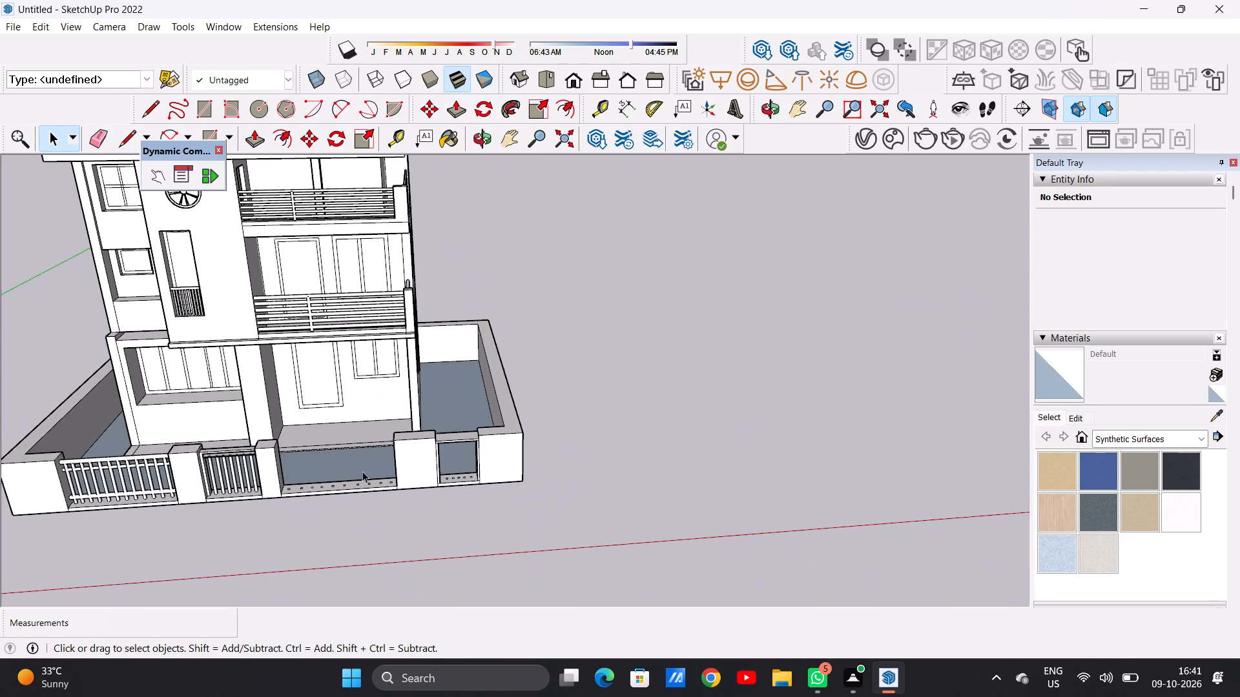
{"action": "scroll", "coordinate": [201, 470], "scroll_direction": "up", "scroll_amount": 13}
{"action": "middle_click_drag", "start_coordinate": [231, 494], "coordinate": [213, 421]}
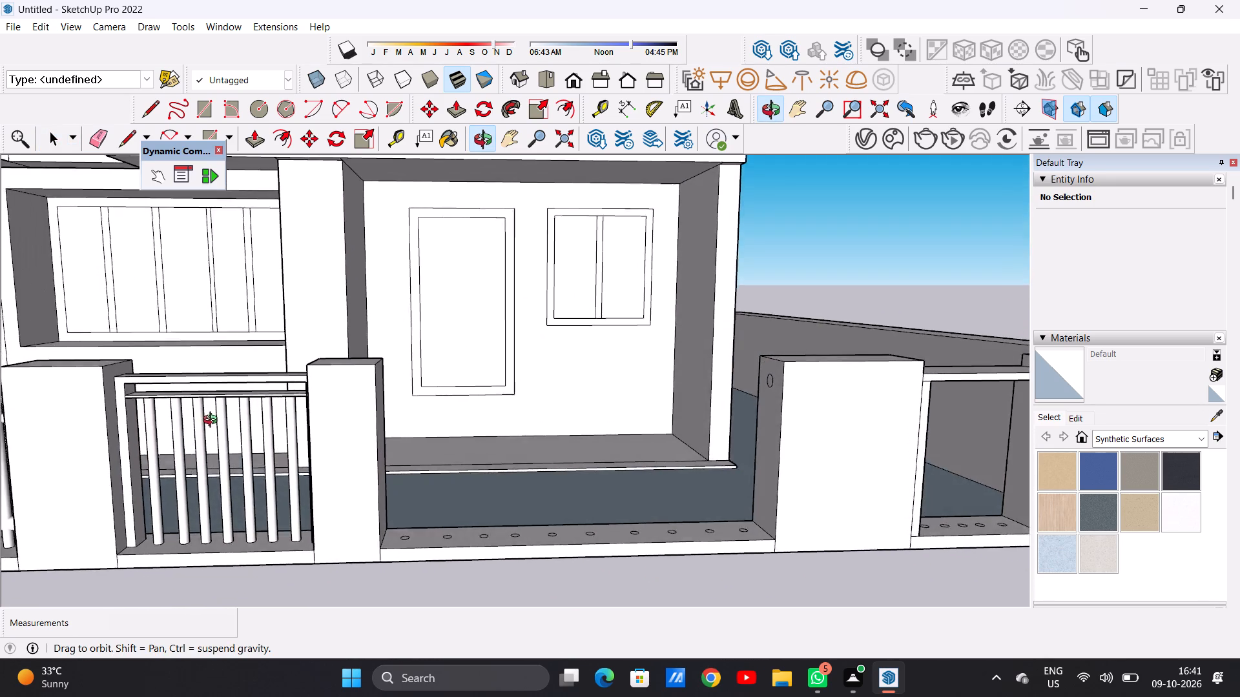
{"action": "middle_click_drag", "start_coordinate": [213, 421], "coordinate": [248, 448]}
{"action": "scroll", "coordinate": [242, 513], "scroll_direction": "down", "scroll_amount": 2}
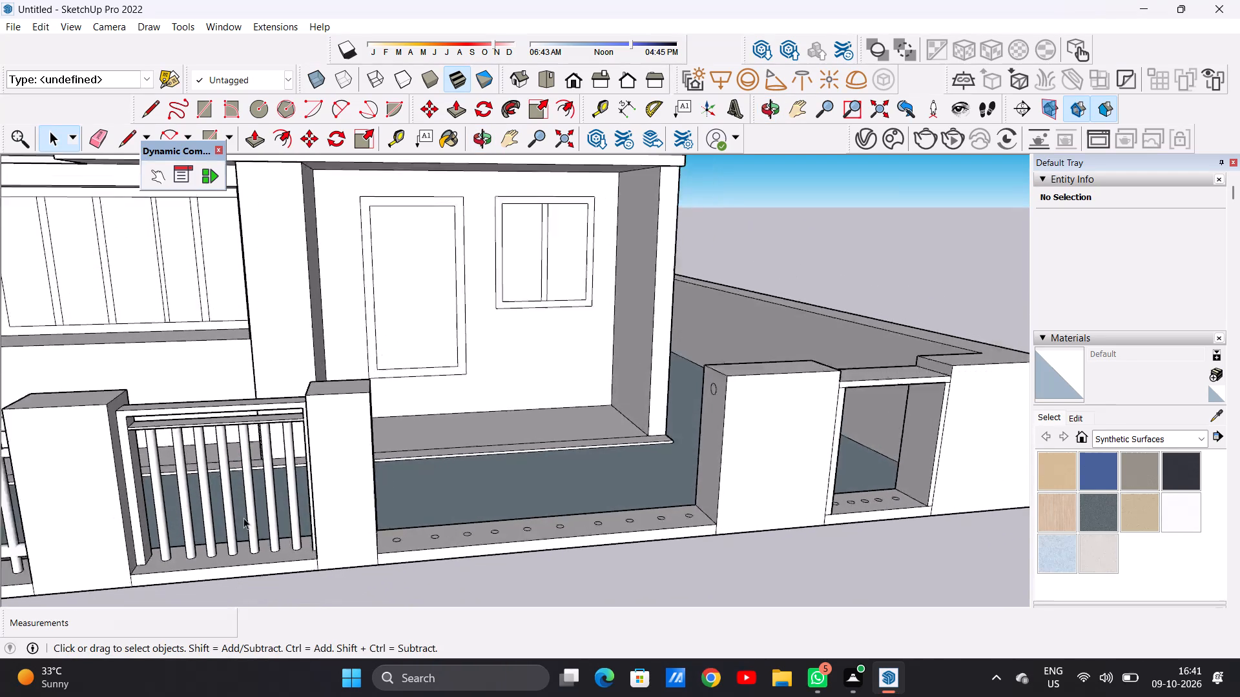
{"action": "scroll", "coordinate": [243, 518], "scroll_direction": "down", "scroll_amount": 7}
{"action": "scroll", "coordinate": [543, 512], "scroll_direction": "up", "scroll_amount": 5}
{"action": "middle_click_drag", "start_coordinate": [583, 498], "coordinate": [513, 434]}
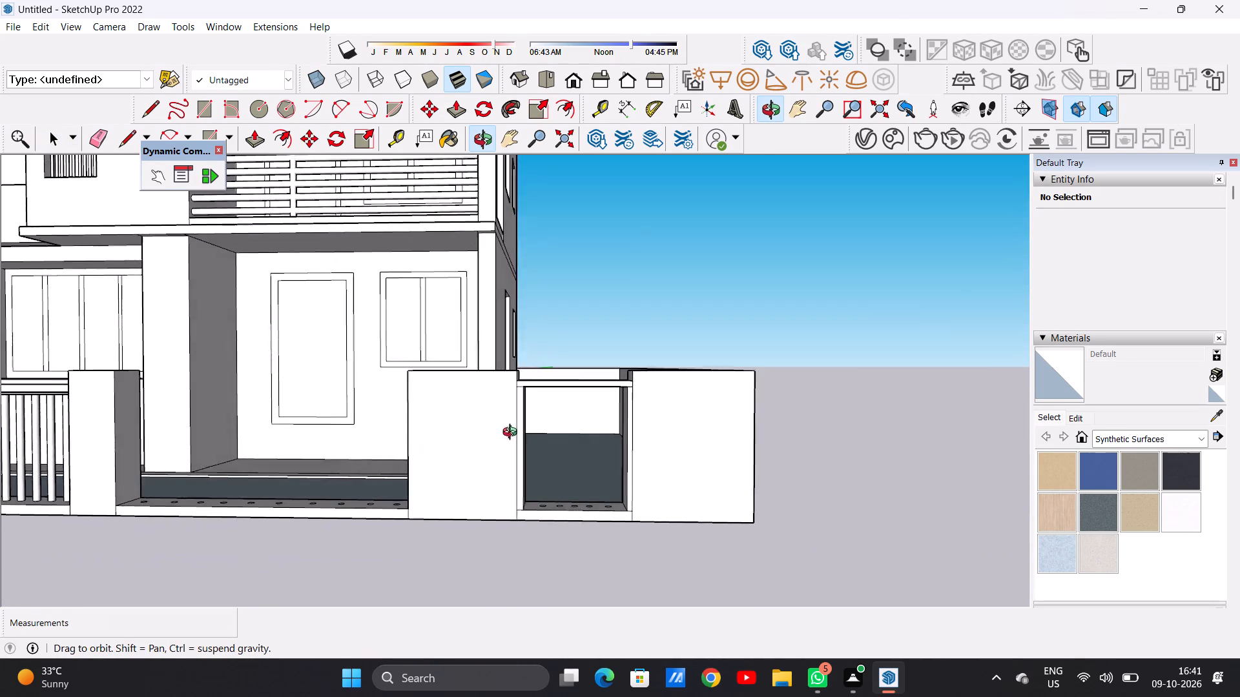
{"action": "middle_click_drag", "start_coordinate": [513, 434], "coordinate": [513, 432]}
{"action": "scroll", "coordinate": [614, 413], "scroll_direction": "up", "scroll_amount": 4}
{"action": "middle_click_drag", "start_coordinate": [608, 410], "coordinate": [639, 404]}
{"action": "scroll", "coordinate": [583, 439], "scroll_direction": "down", "scroll_amount": 9}
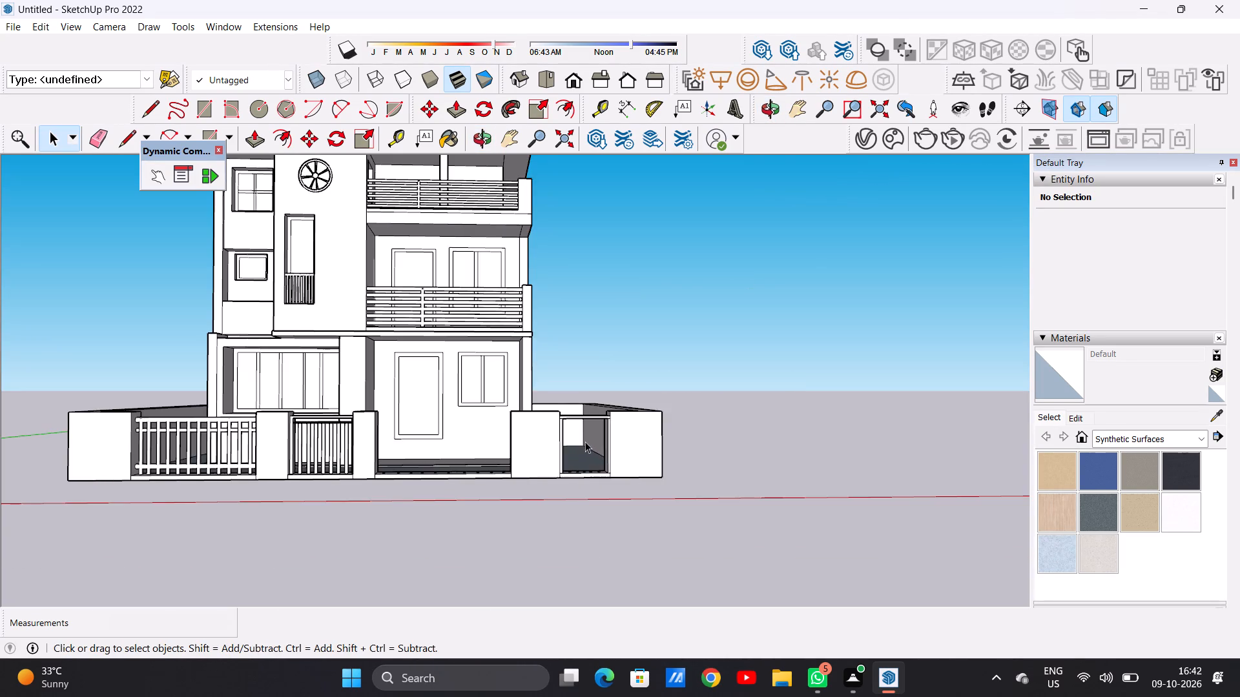
Draw two lines, one above the other, across the inner face of the corner-pillar end member, just below the crossbar.
{"action": "middle_click_drag", "start_coordinate": [585, 444], "coordinate": [649, 441]}
{"action": "scroll", "coordinate": [623, 422], "scroll_direction": "up", "scroll_amount": 5}
{"action": "scroll", "coordinate": [623, 419], "scroll_direction": "down", "scroll_amount": 1}
{"action": "scroll", "coordinate": [623, 419], "scroll_direction": "up", "scroll_amount": 9}
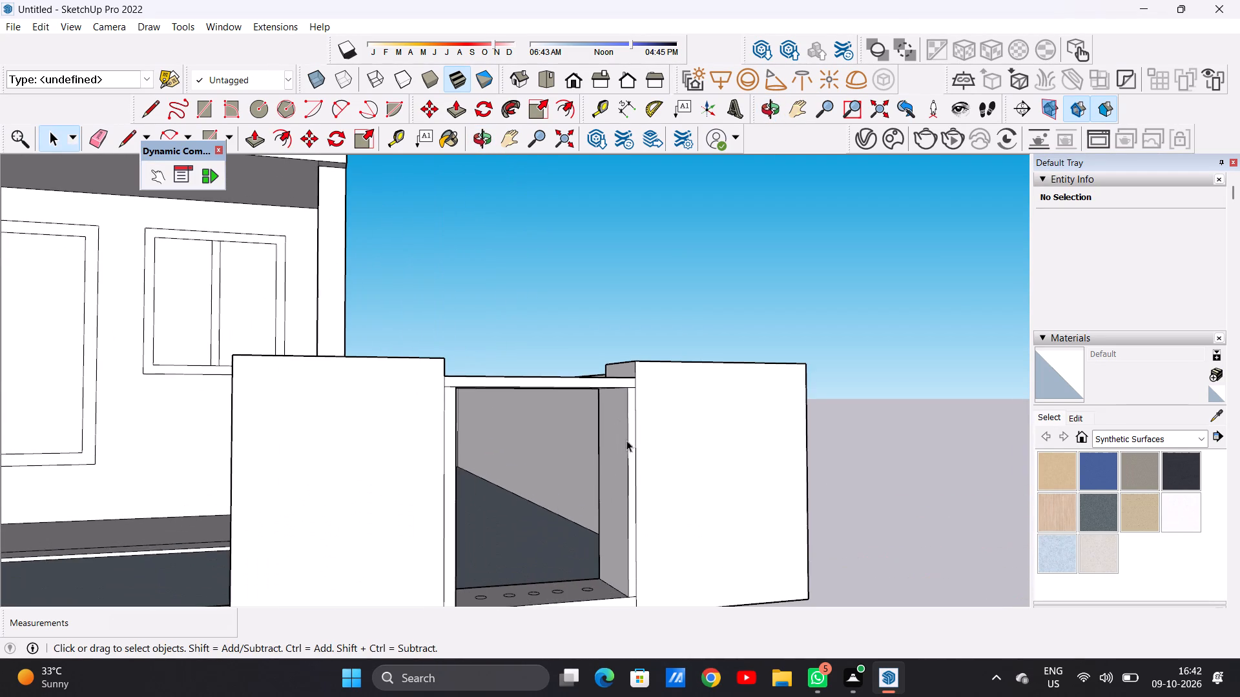
{"action": "scroll", "coordinate": [604, 394], "scroll_direction": "up", "scroll_amount": 7}
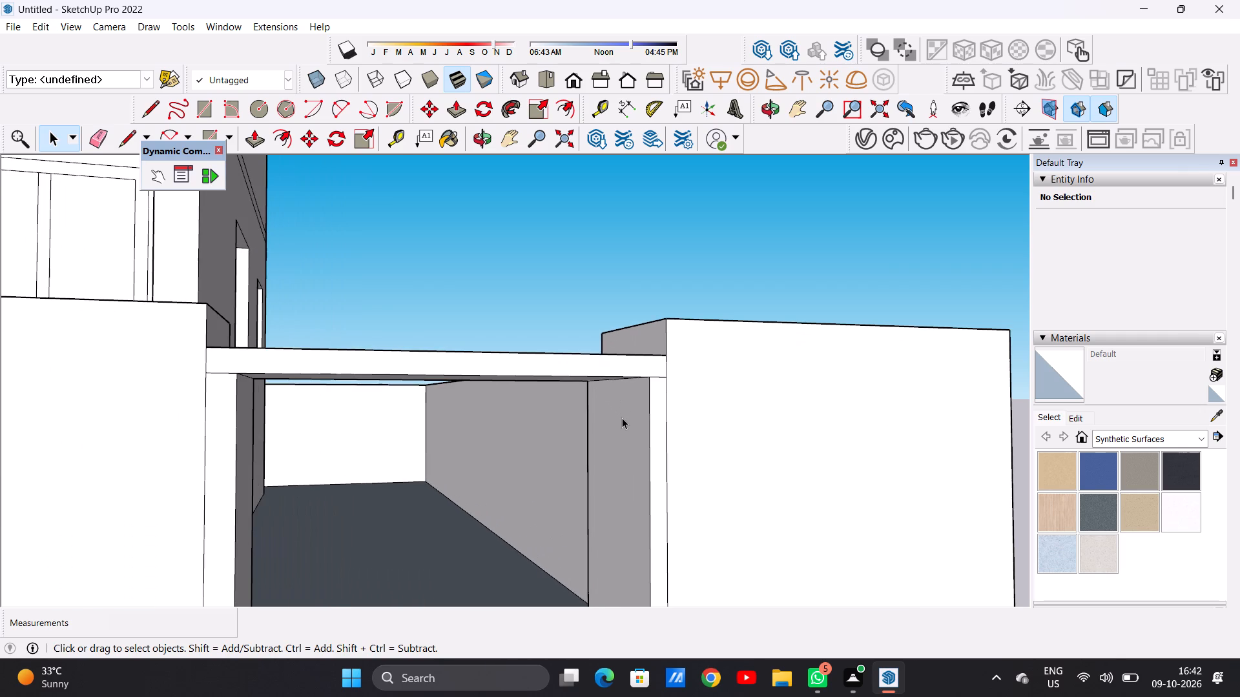
{"action": "key", "text": "l"}
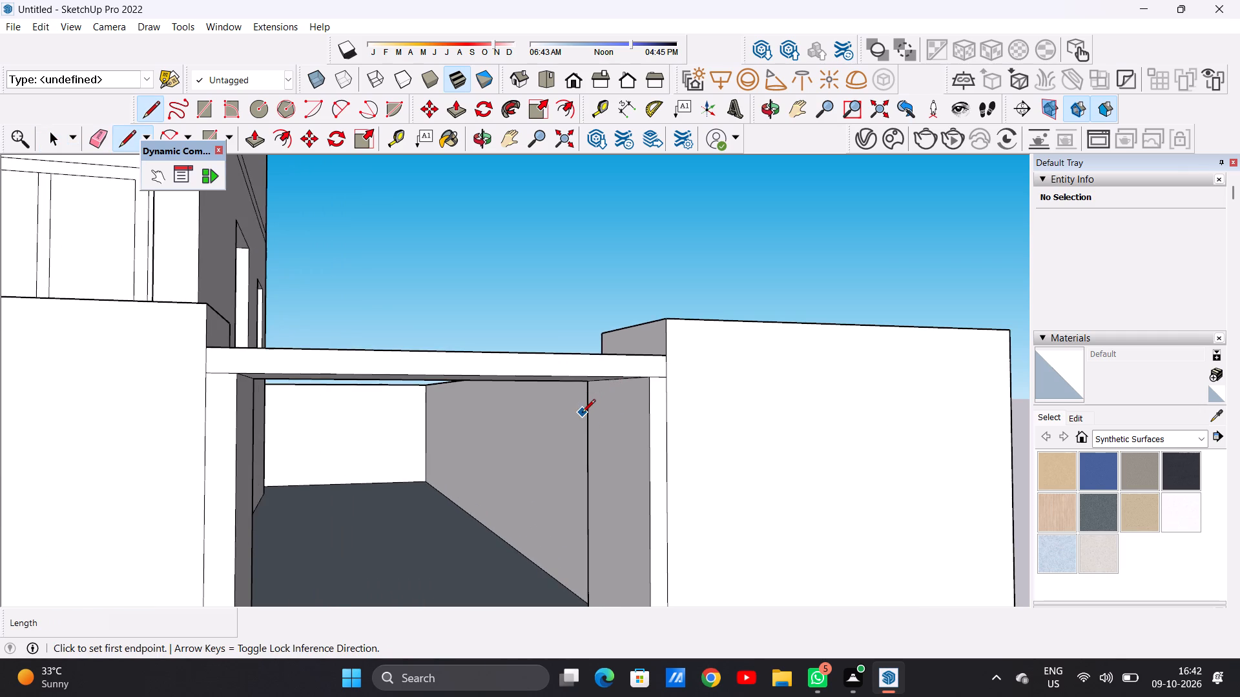
{"action": "left_click", "coordinate": [584, 414]}
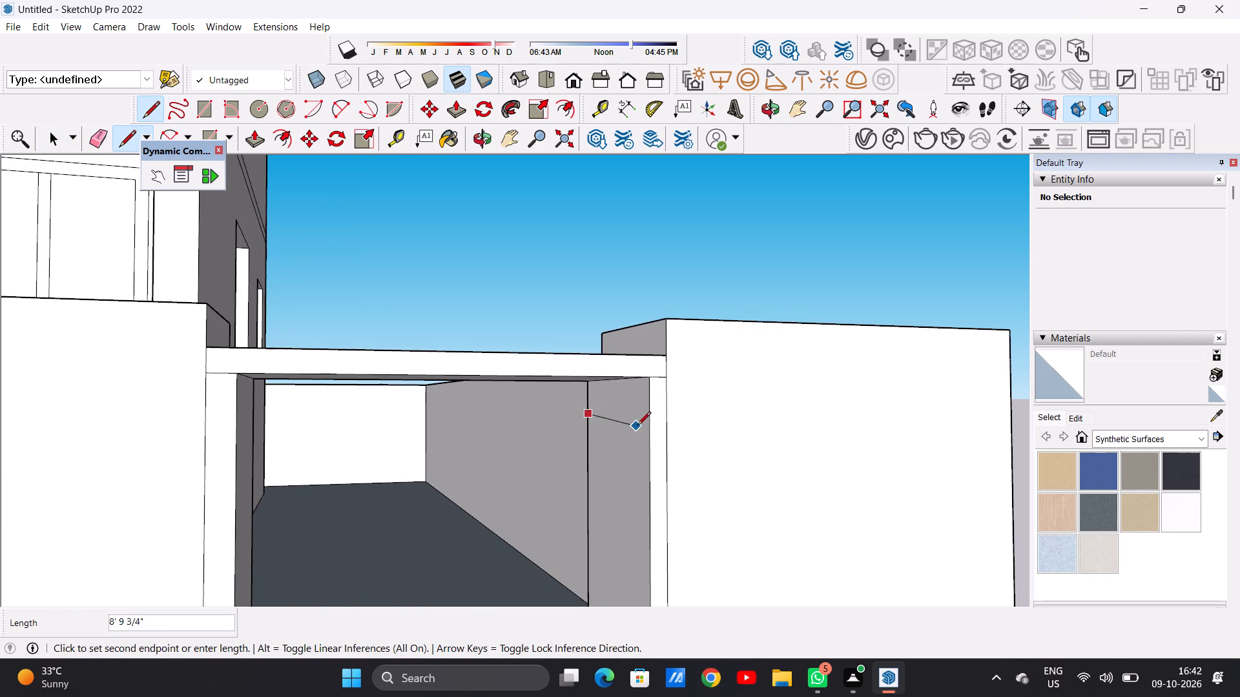
{"action": "left_click", "coordinate": [650, 421]}
{"action": "scroll", "coordinate": [631, 442], "scroll_direction": "up", "scroll_amount": 7}
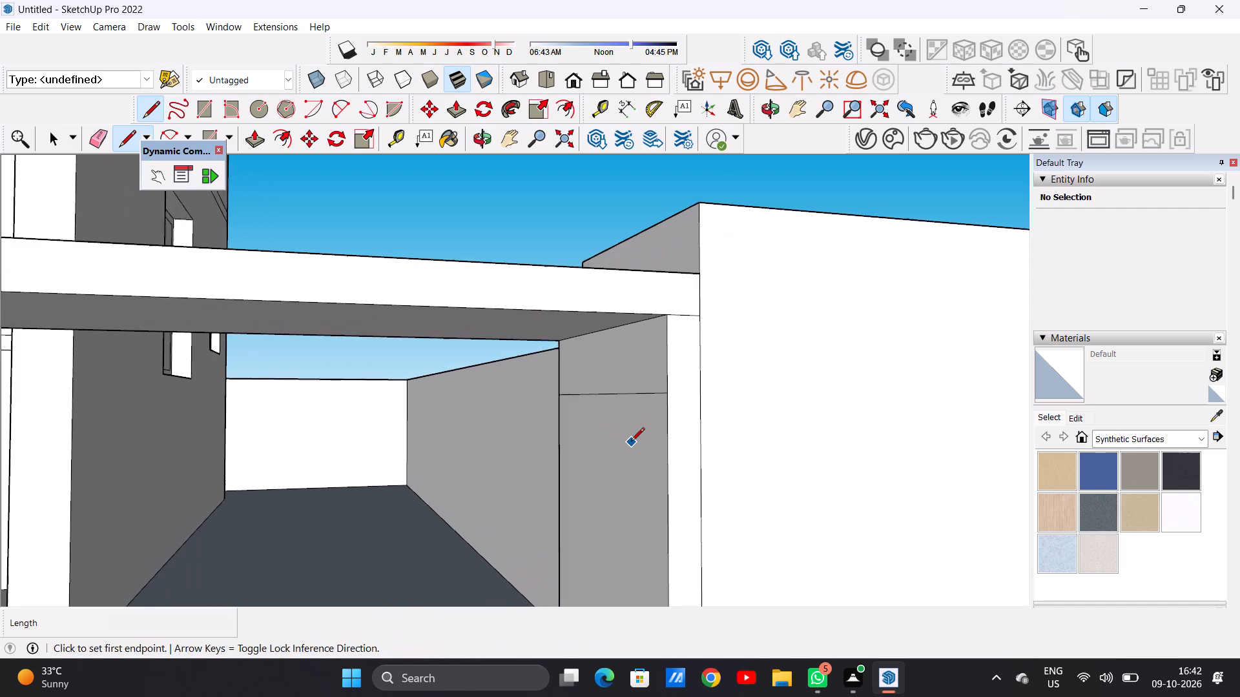
{"action": "left_click", "coordinate": [554, 412]}
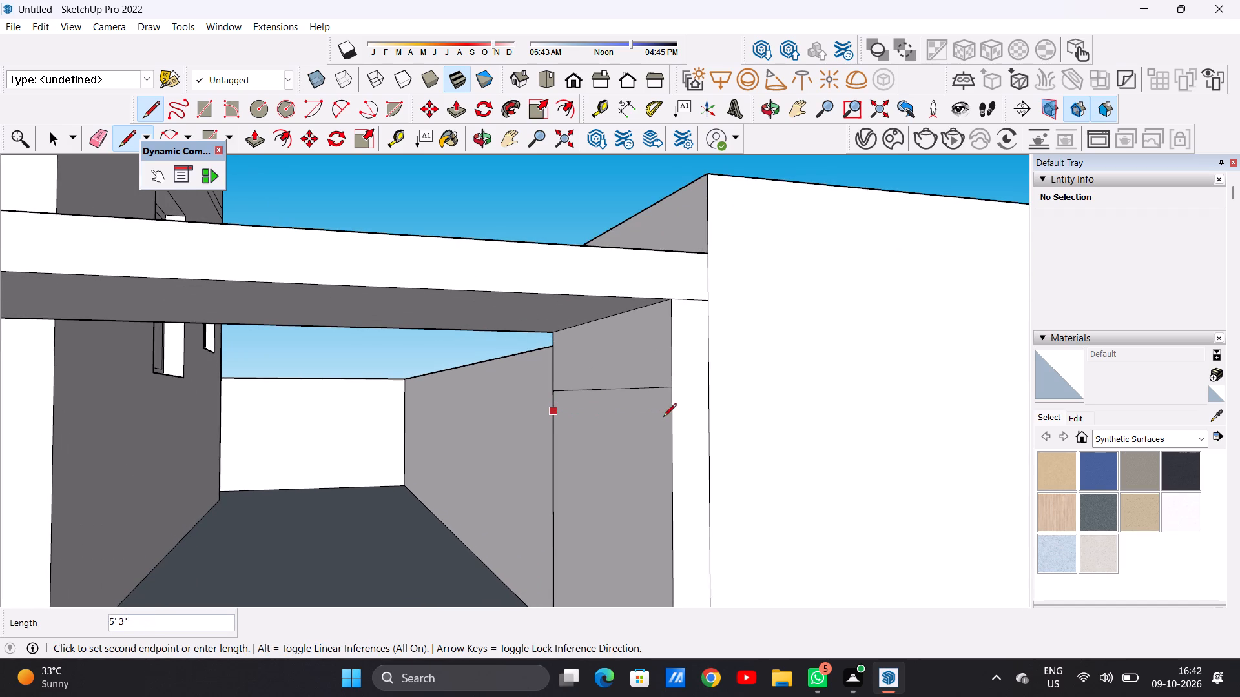
{"action": "left_click", "coordinate": [672, 416]}
{"action": "key", "text": "space"}
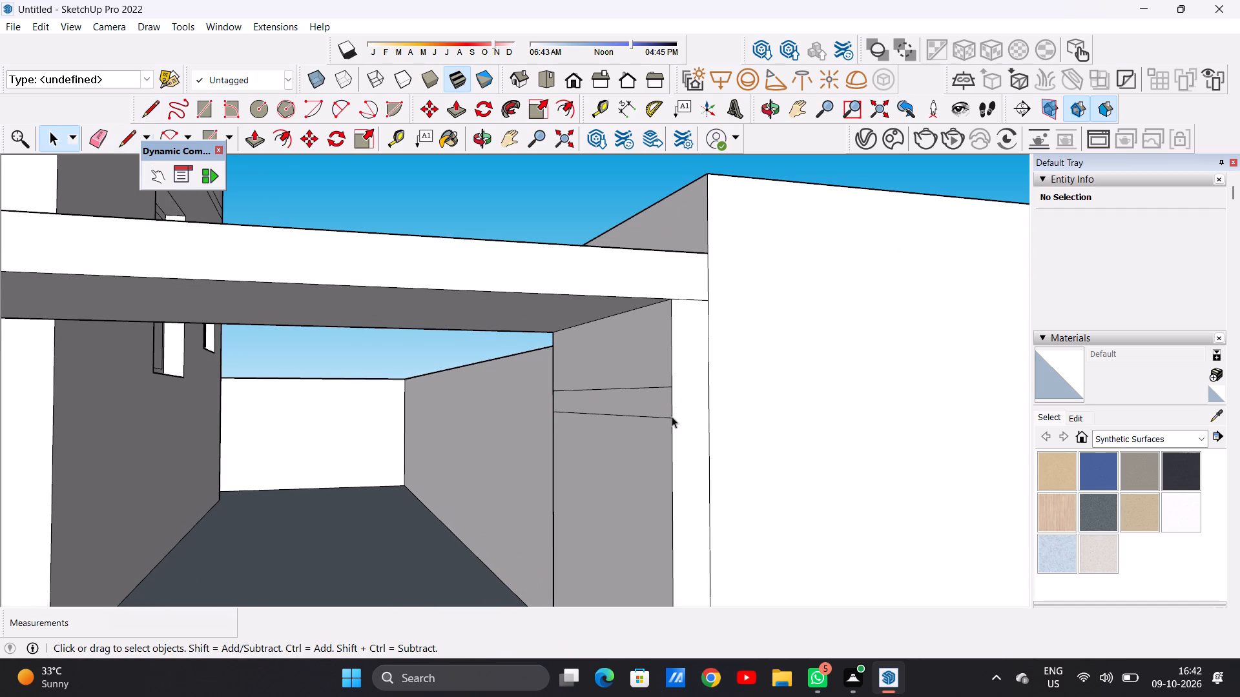
Push/Pull the strip between the two lines about 24' 7 7/8" across the end bay to the opposite end member, forming the lower crossbar.
{"action": "key", "text": "p"}
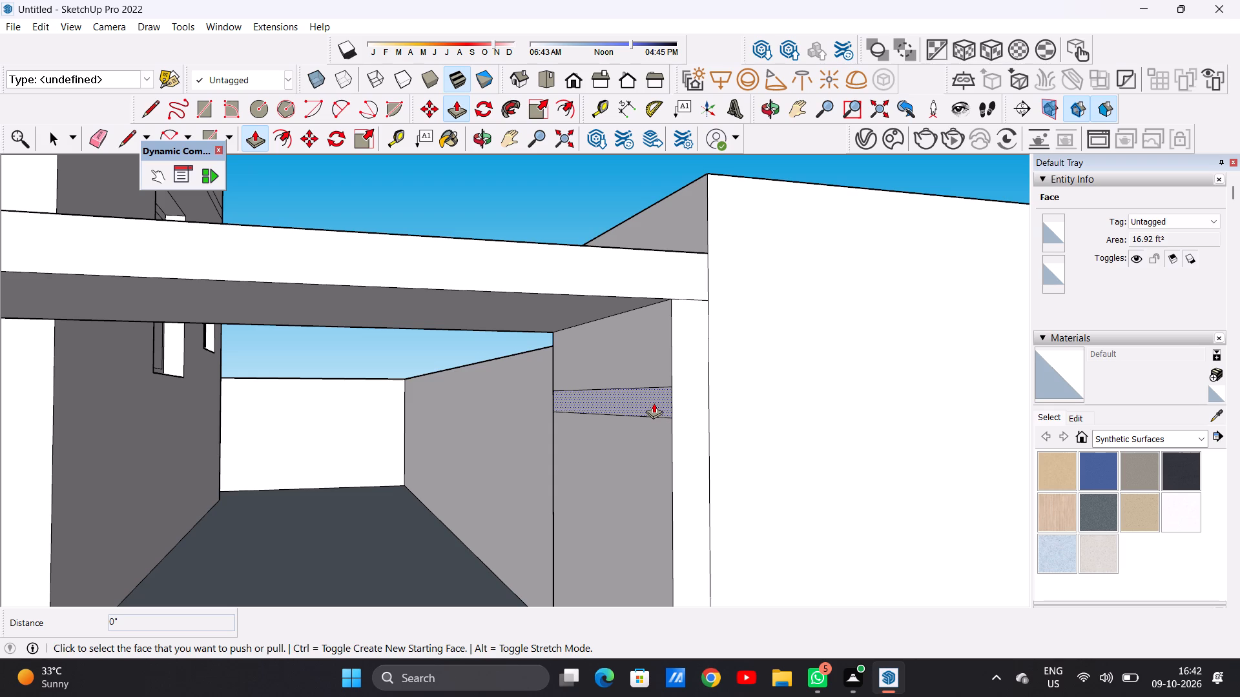
{"action": "left_click", "coordinate": [654, 403]}
{"action": "scroll", "coordinate": [604, 412], "scroll_direction": "down", "scroll_amount": 13}
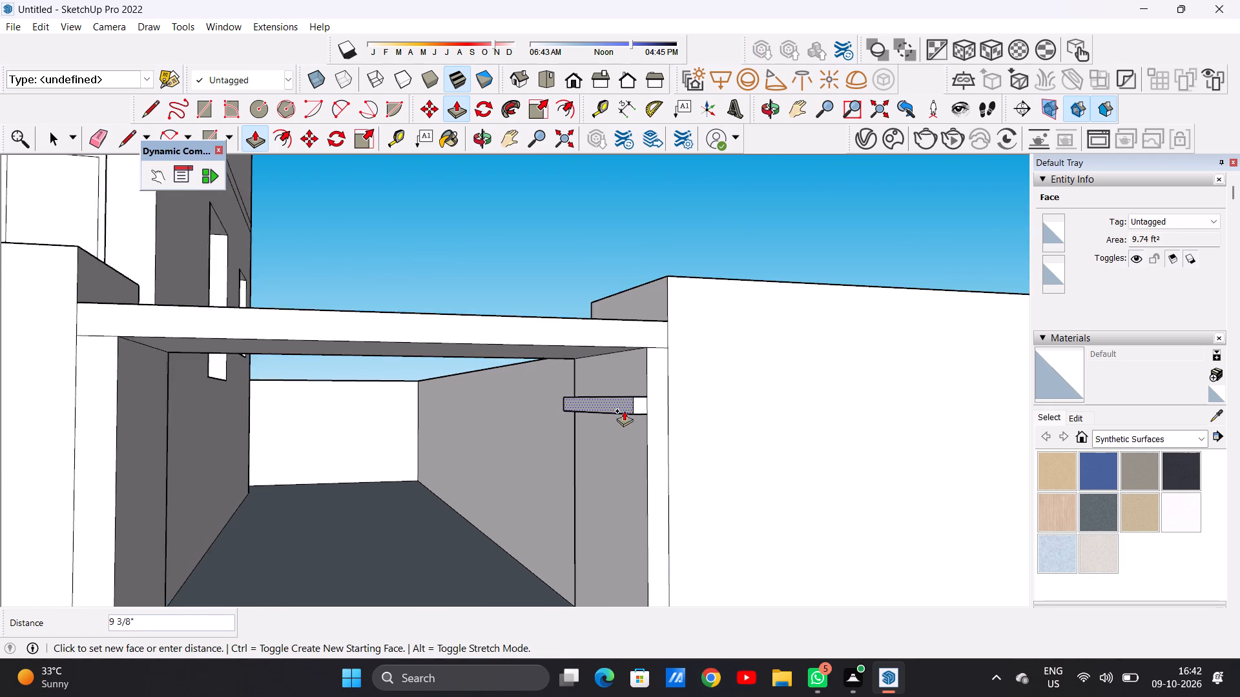
{"action": "scroll", "coordinate": [624, 410], "scroll_direction": "down", "scroll_amount": 2}
{"action": "middle_click_drag", "start_coordinate": [262, 407], "coordinate": [254, 398]}
{"action": "scroll", "coordinate": [236, 399], "scroll_direction": "up", "scroll_amount": 9}
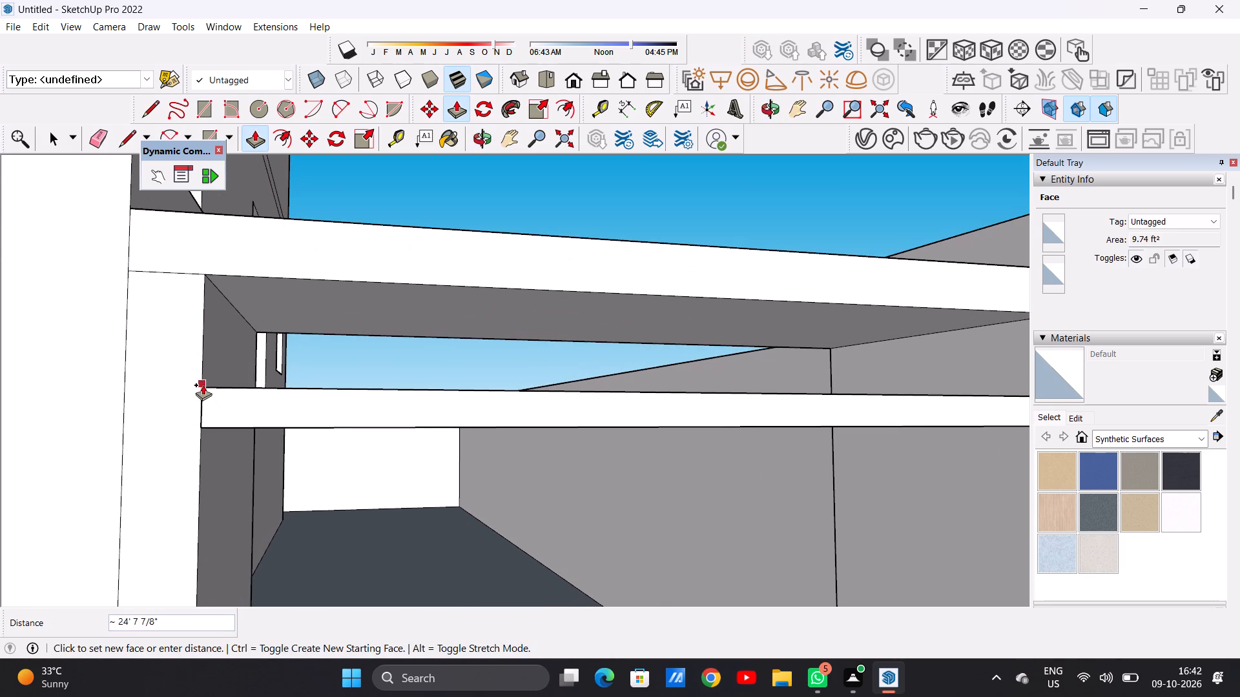
{"action": "left_click", "coordinate": [203, 385]}
{"action": "key", "text": "space"}
Move the end bay's outermost base circle, farthest from the corner pillar, about 2' 5 3/4" along the base toward the adjacent end member.
{"action": "scroll", "coordinate": [382, 459], "scroll_direction": "down", "scroll_amount": 12}
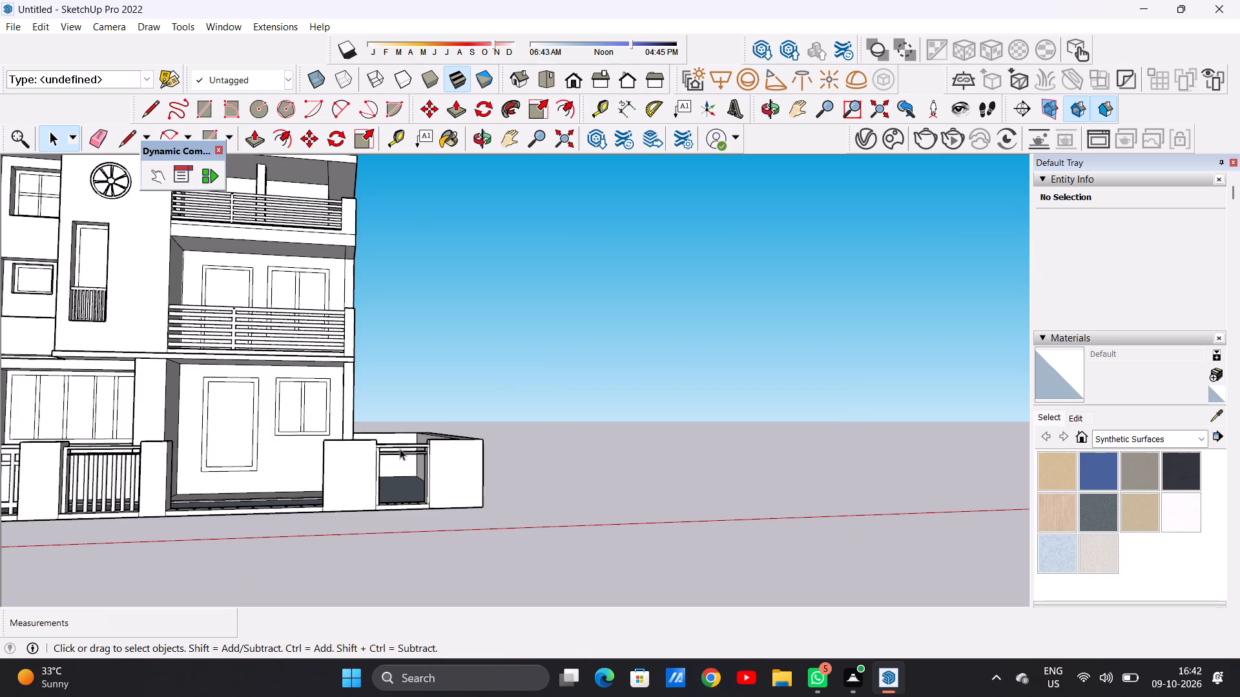
{"action": "scroll", "coordinate": [410, 461], "scroll_direction": "up", "scroll_amount": 6}
{"action": "scroll", "coordinate": [409, 458], "scroll_direction": "down", "scroll_amount": 5}
{"action": "middle_click_drag", "start_coordinate": [409, 460], "coordinate": [361, 578]}
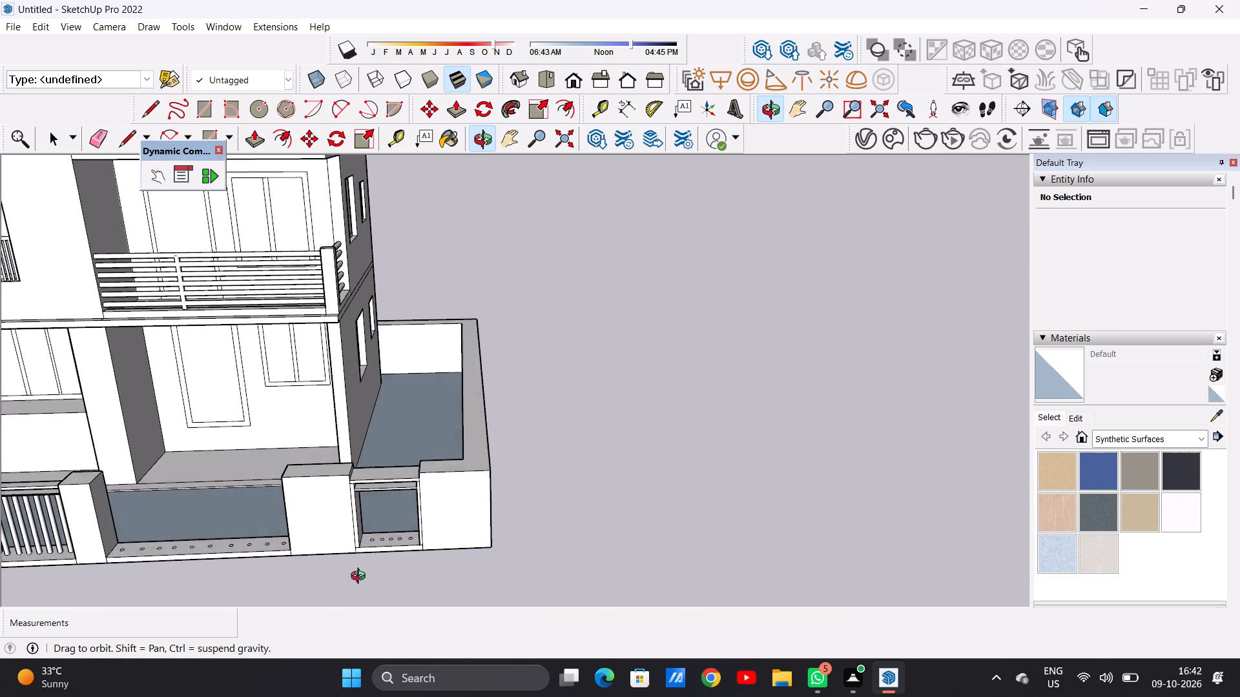
{"action": "middle_click_drag", "start_coordinate": [361, 578], "coordinate": [361, 581]}
{"action": "scroll", "coordinate": [403, 547], "scroll_direction": "up", "scroll_amount": 6}
{"action": "middle_click_drag", "start_coordinate": [411, 527], "coordinate": [395, 598]}
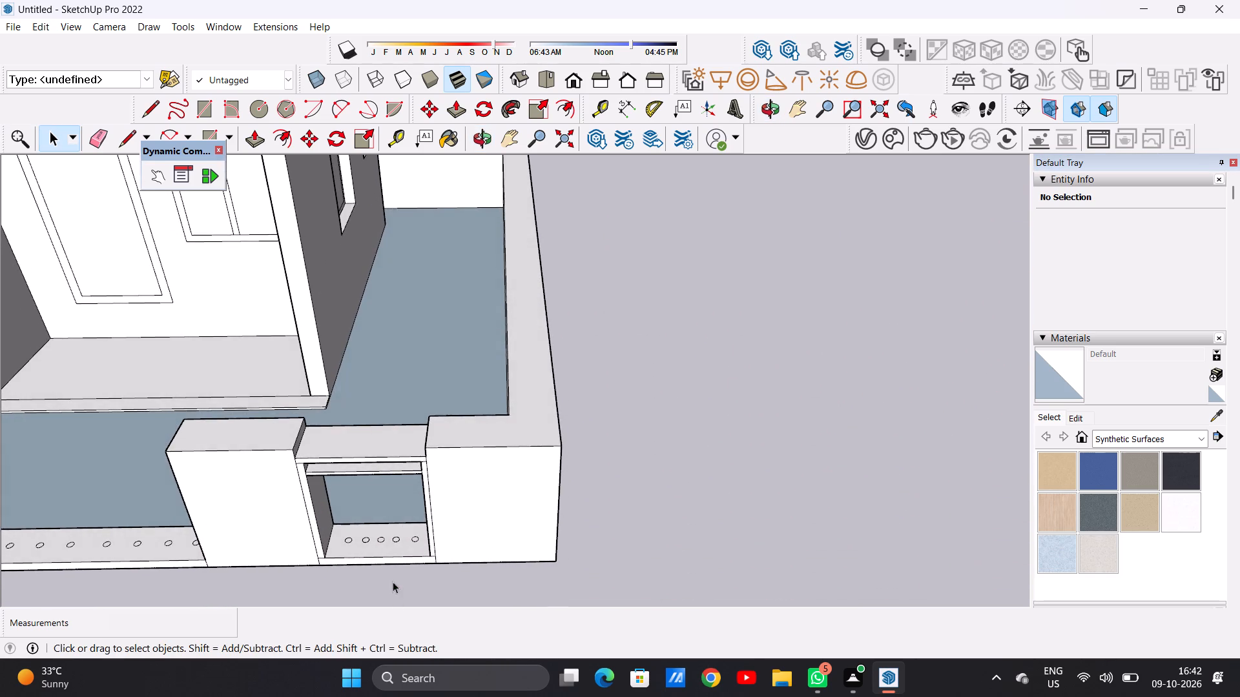
{"action": "scroll", "coordinate": [347, 547], "scroll_direction": "up", "scroll_amount": 18}
{"action": "double_click", "coordinate": [371, 532]}
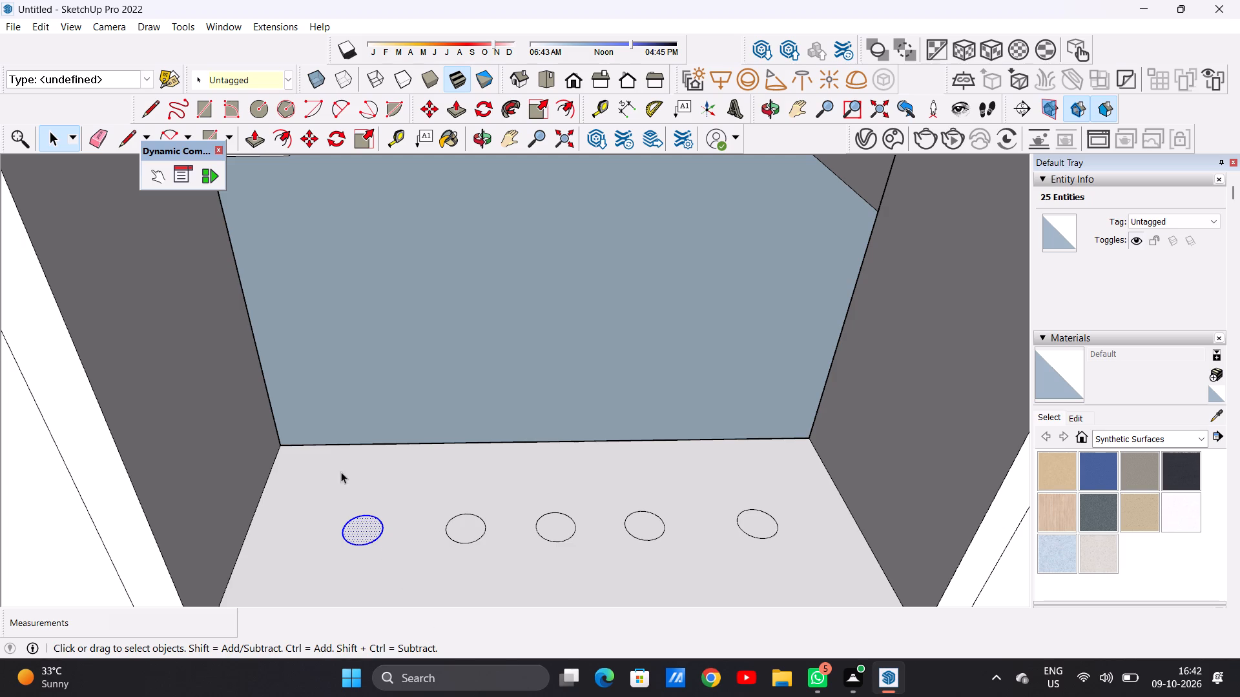
{"action": "scroll", "coordinate": [381, 540], "scroll_direction": "up", "scroll_amount": 6}
{"action": "key", "text": "m"}
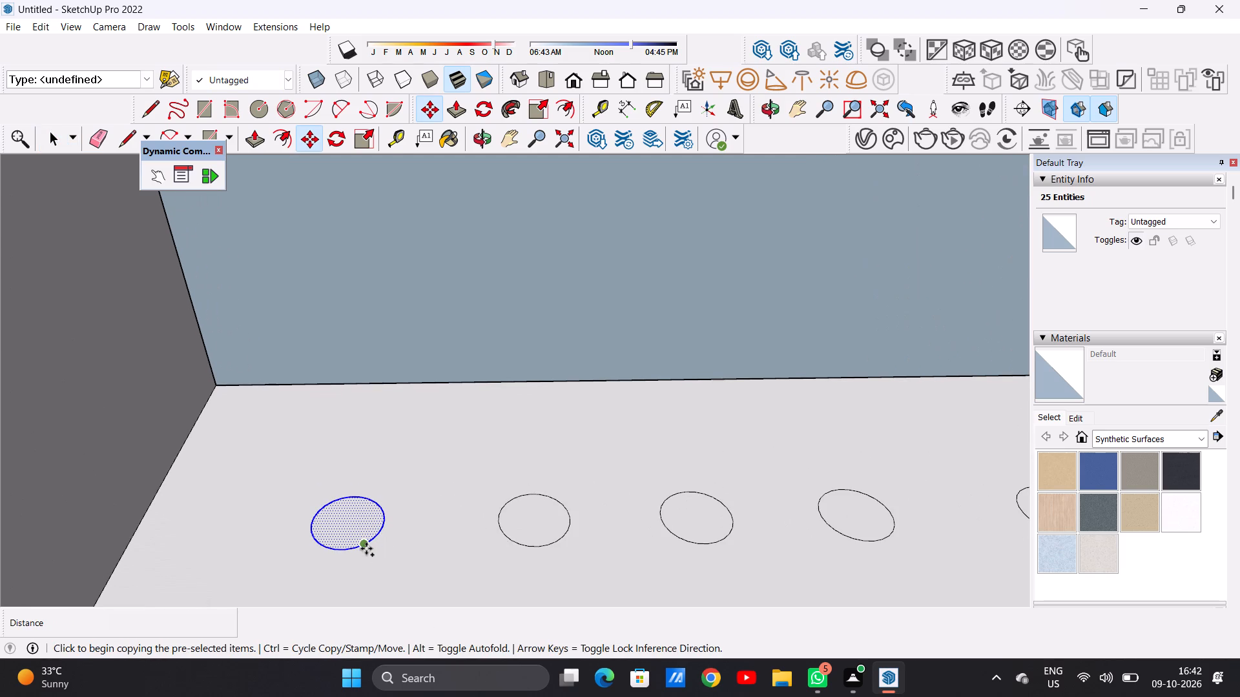
{"action": "left_click", "coordinate": [366, 549]}
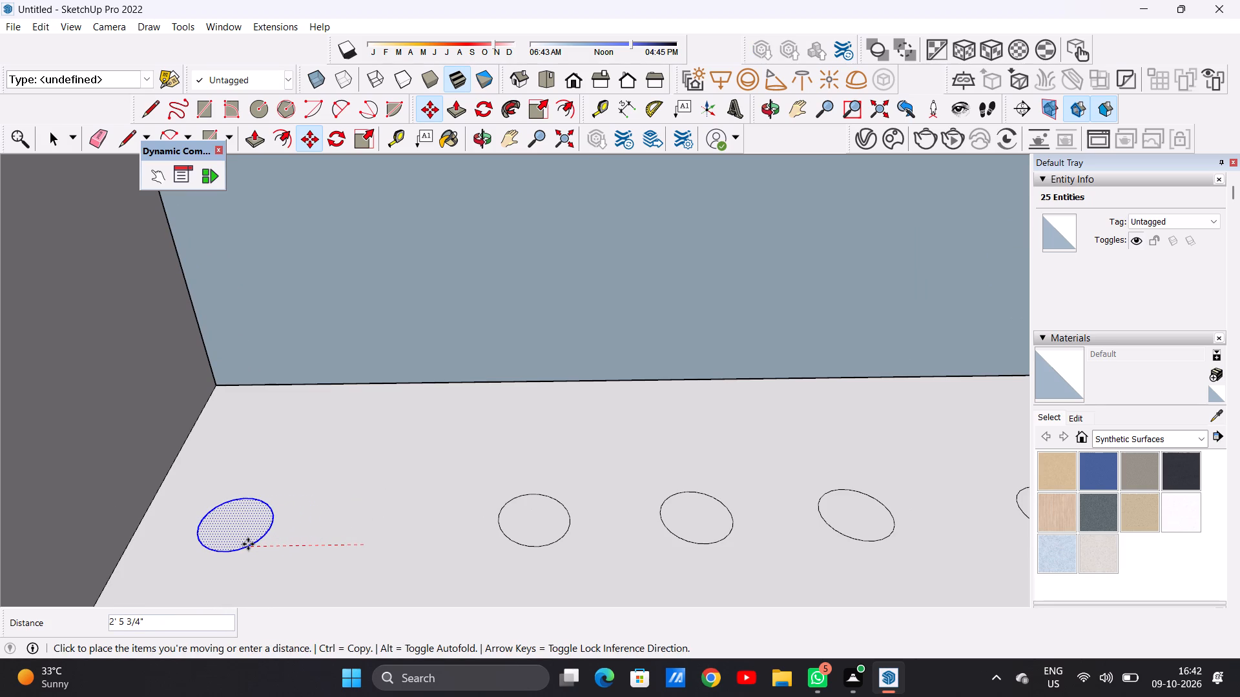
{"action": "left_click", "coordinate": [248, 544]}
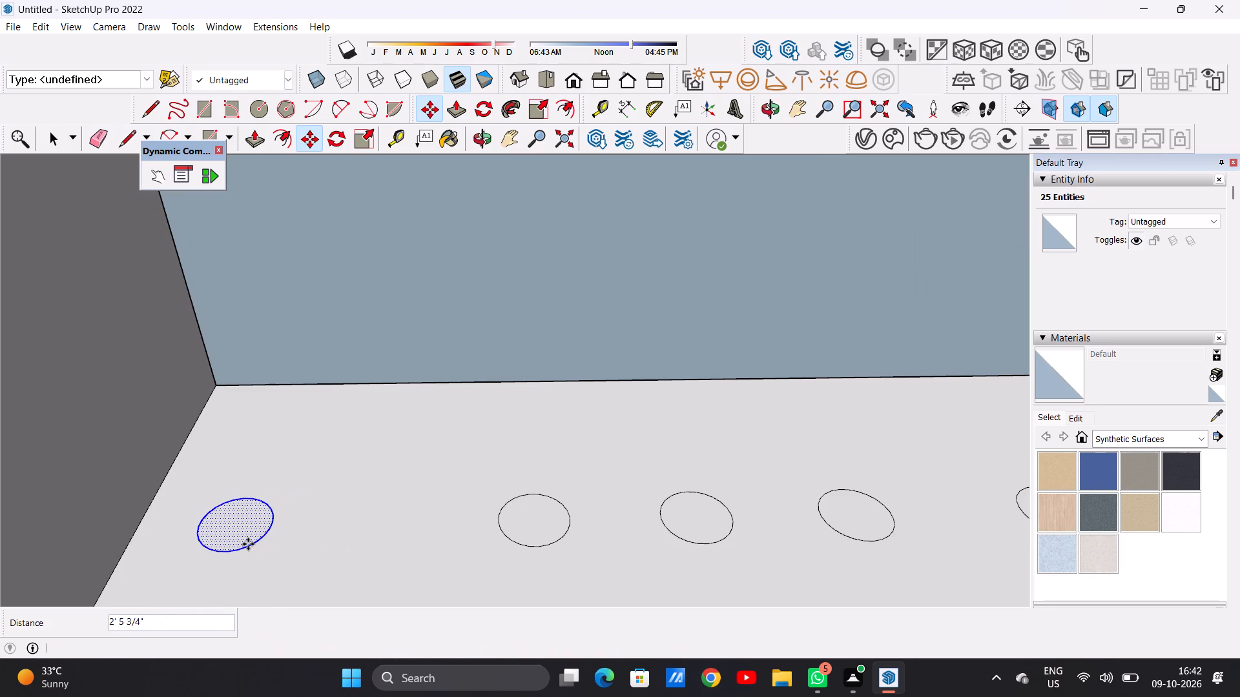
Move the second circle on the end bay's base about 2' 5 7/16" along the base toward the shifted first circle.
{"action": "scroll", "coordinate": [336, 529], "scroll_direction": "down", "scroll_amount": 10}
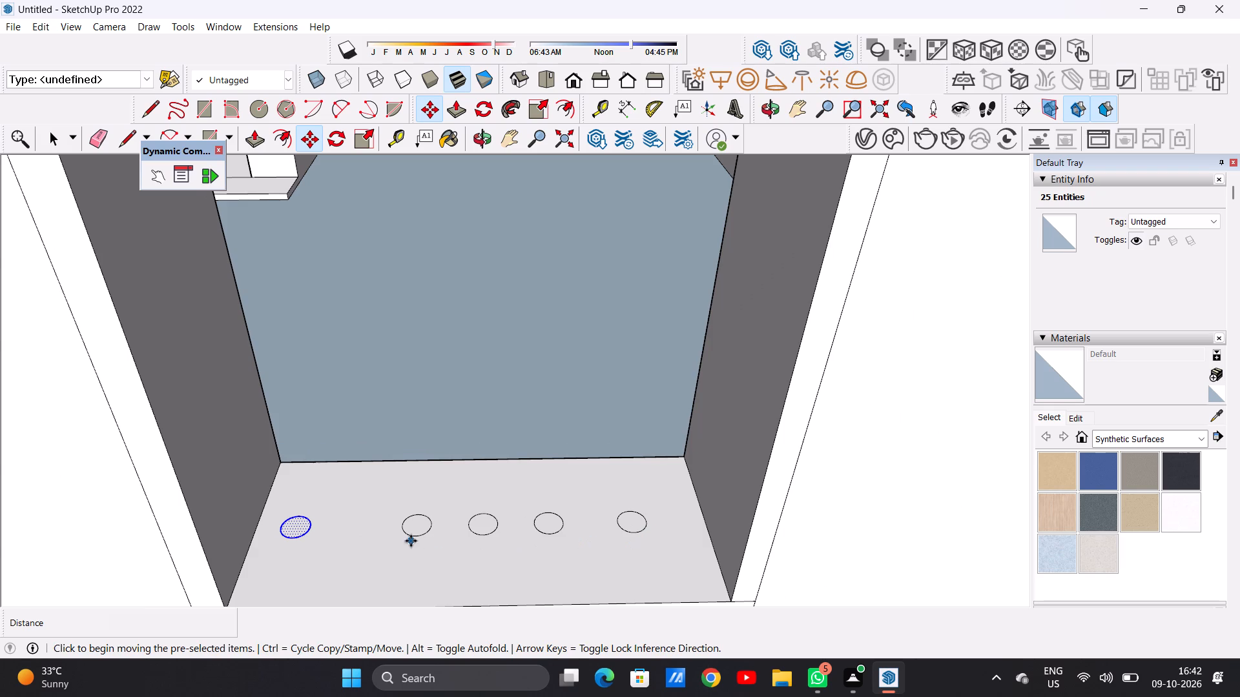
{"action": "scroll", "coordinate": [409, 541], "scroll_direction": "up", "scroll_amount": 8}
{"action": "double_click", "coordinate": [422, 512]}
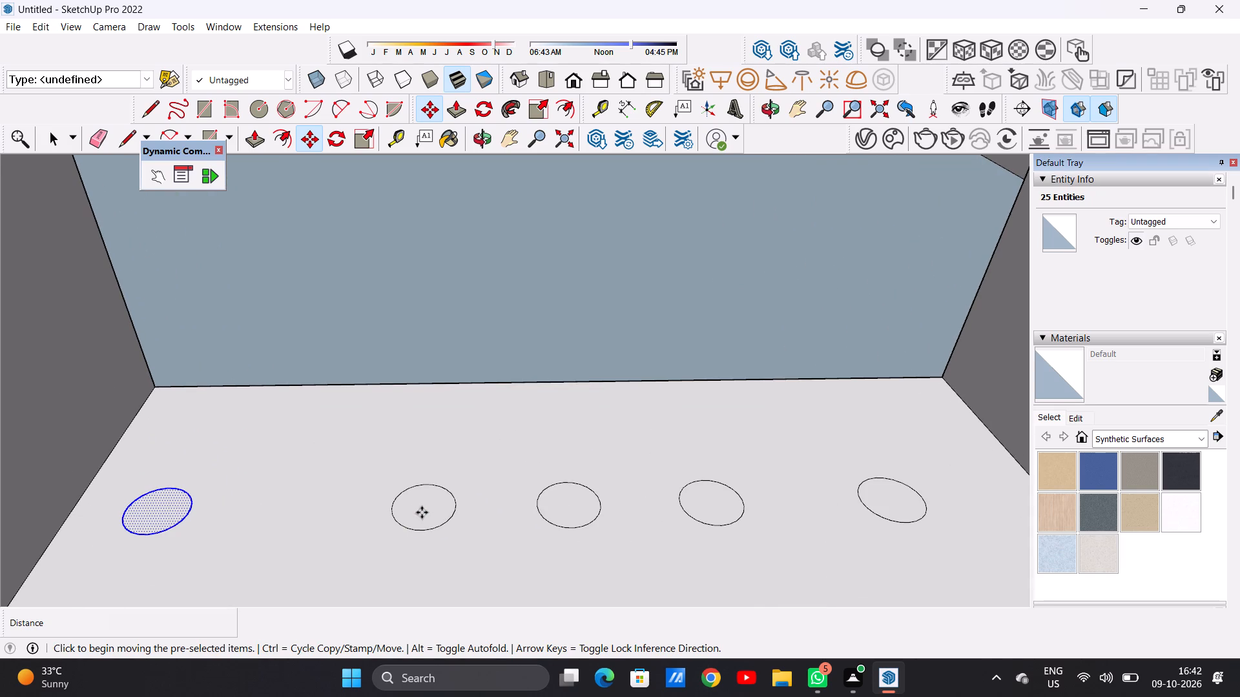
{"action": "double_click", "coordinate": [422, 512]}
{"action": "key", "text": "space"}
{"action": "scroll", "coordinate": [421, 520], "scroll_direction": "down", "scroll_amount": 7}
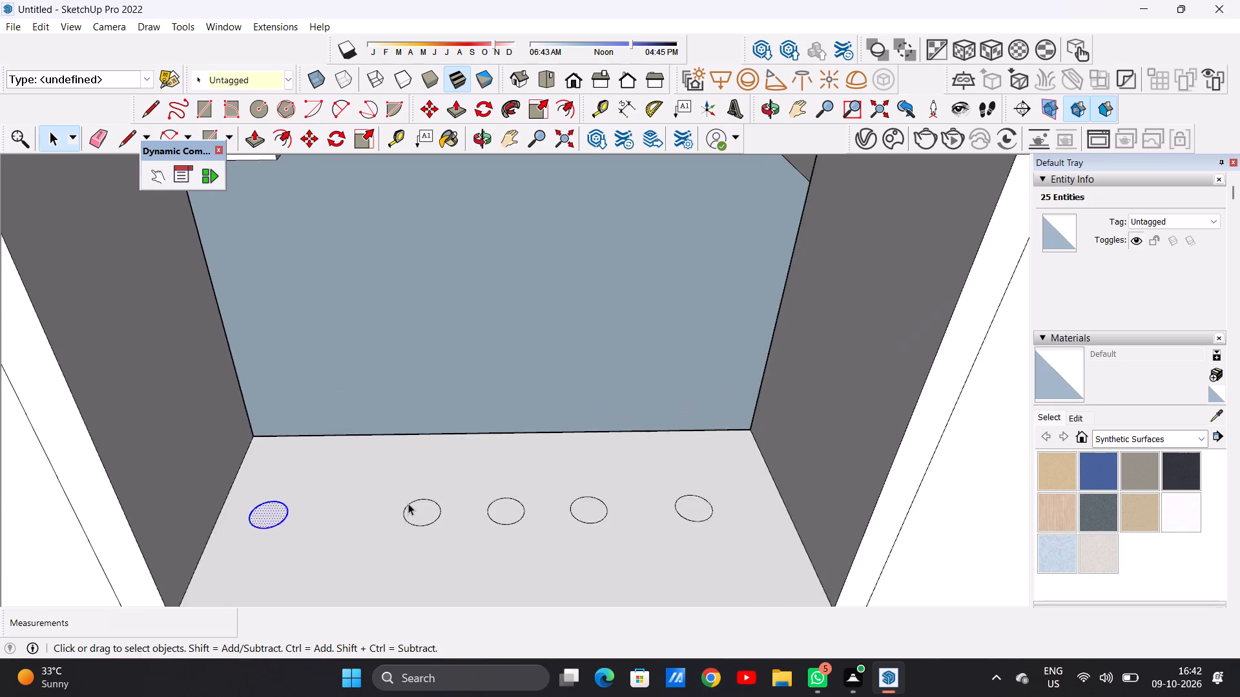
{"action": "scroll", "coordinate": [408, 503], "scroll_direction": "down", "scroll_amount": 3}
{"action": "scroll", "coordinate": [414, 503], "scroll_direction": "up", "scroll_amount": 13}
{"action": "double_click", "coordinate": [421, 511]}
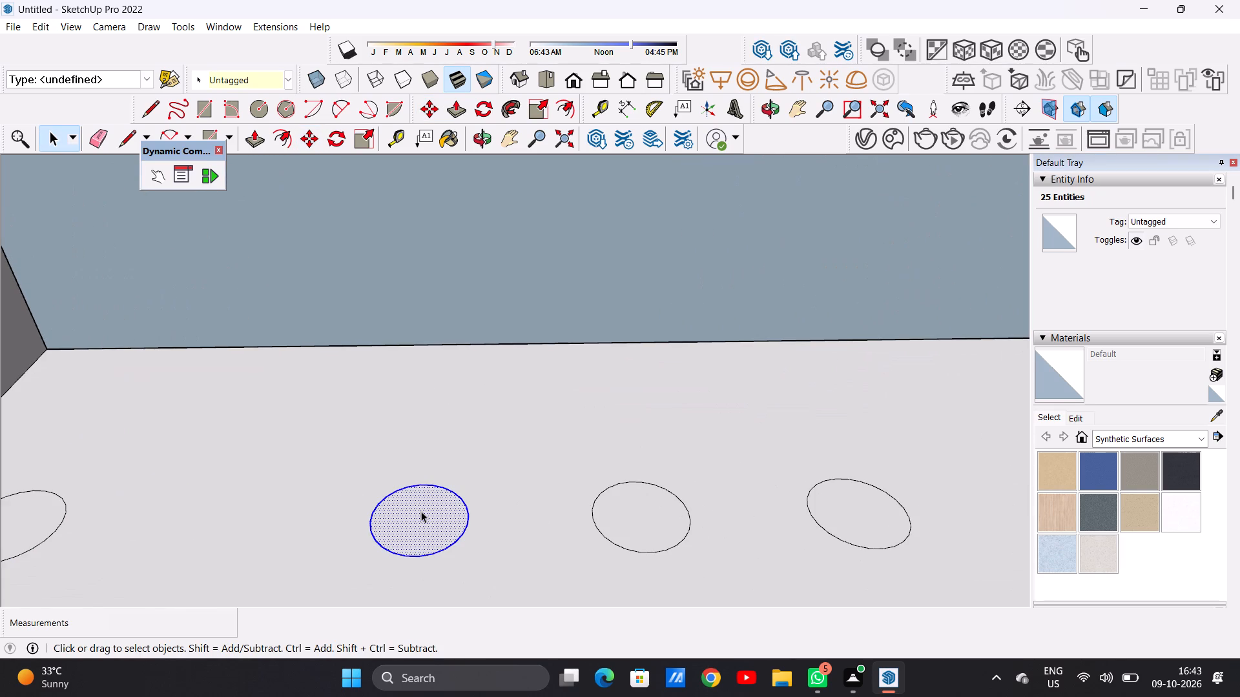
{"action": "key", "text": "m"}
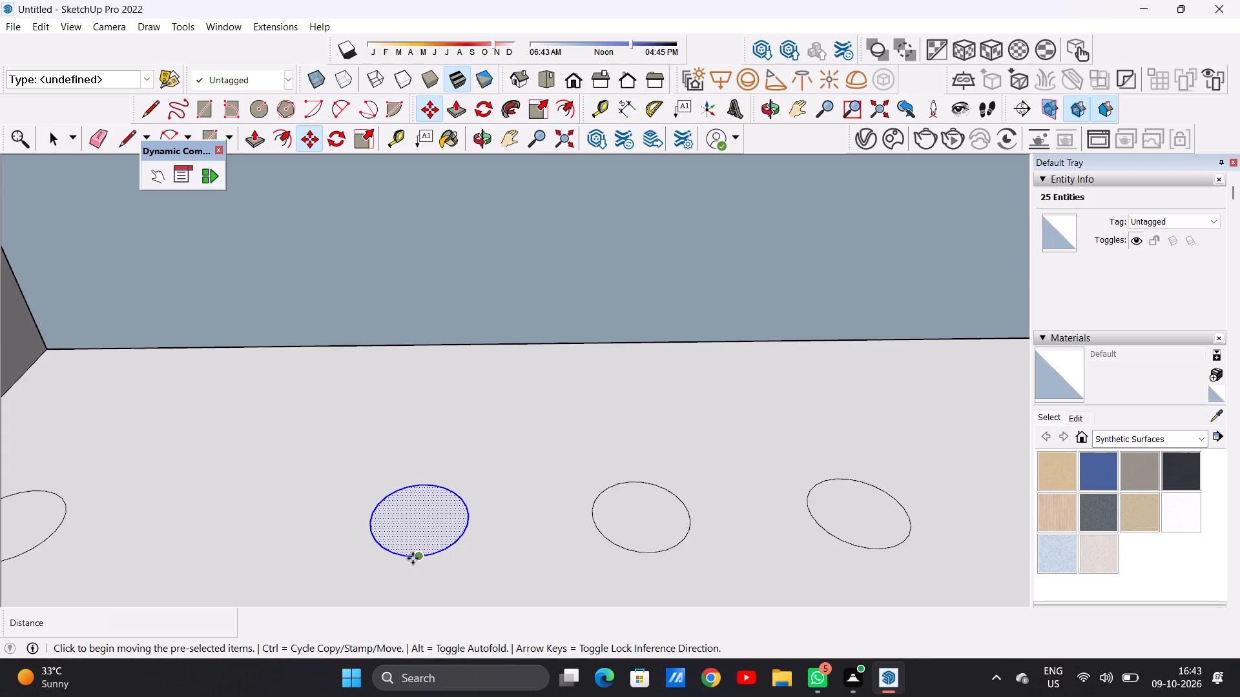
{"action": "left_click", "coordinate": [413, 558]}
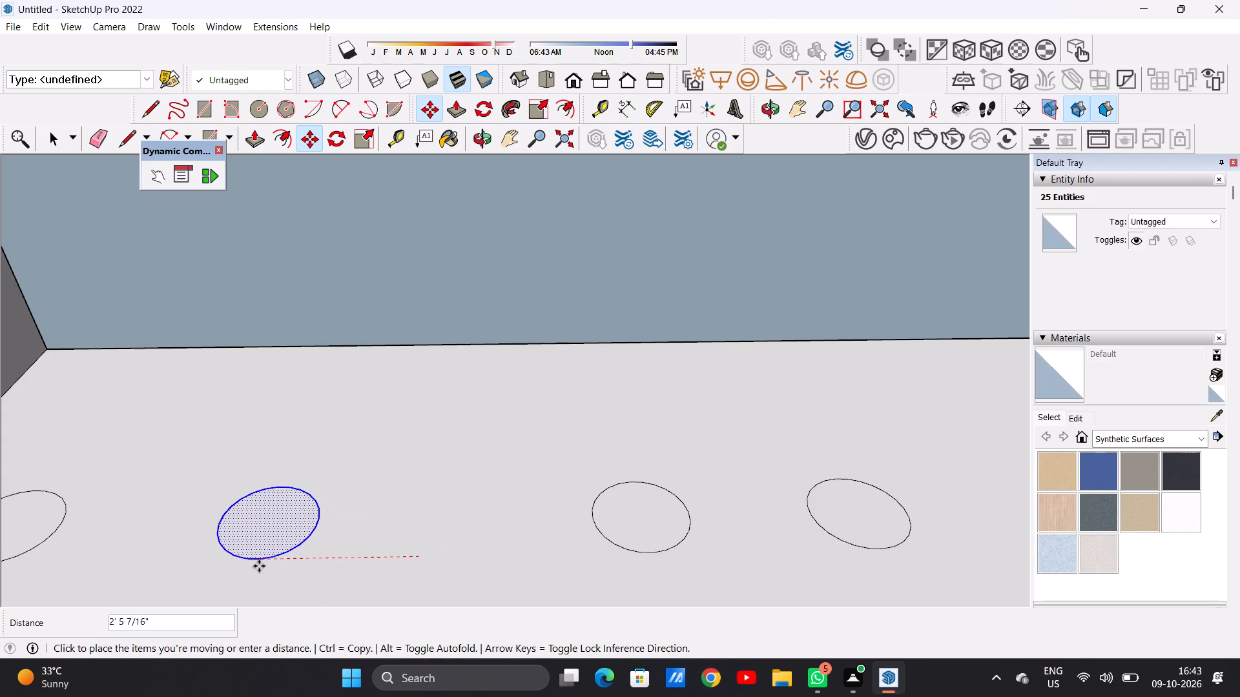
{"action": "left_click", "coordinate": [260, 566]}
{"action": "key", "text": "space"}
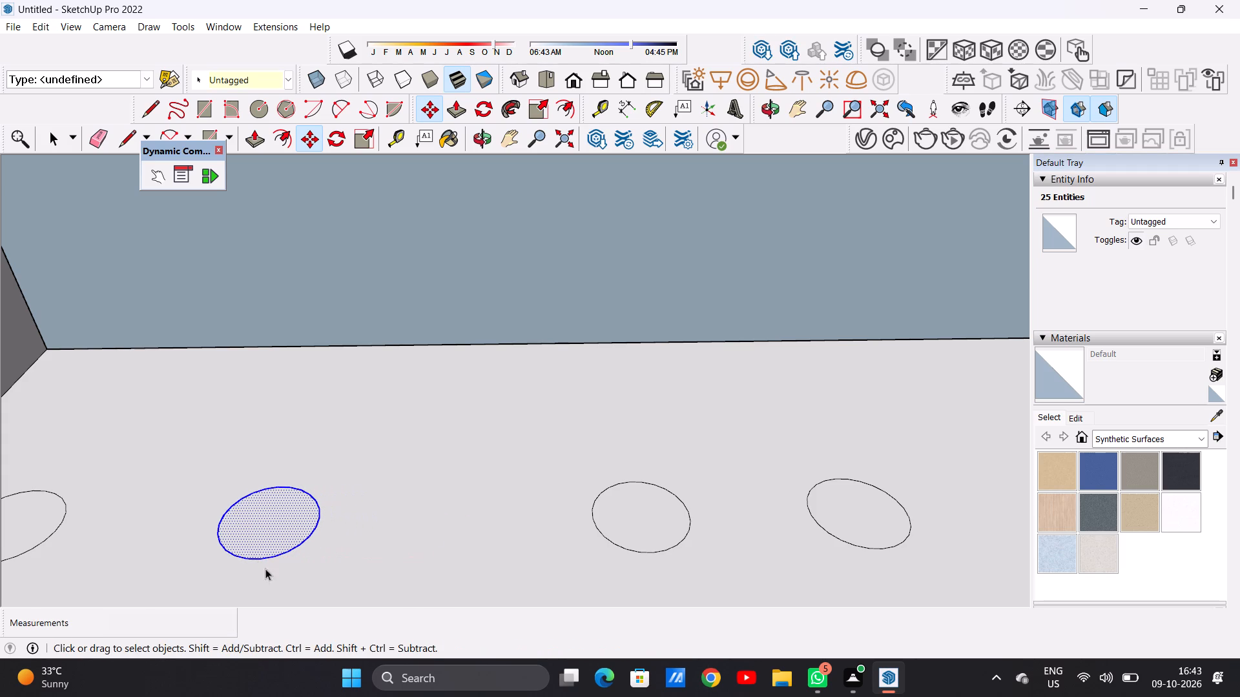
{"action": "scroll", "coordinate": [367, 560], "scroll_direction": "down", "scroll_amount": 20}
{"action": "scroll", "coordinate": [367, 560], "scroll_direction": "down", "scroll_amount": 9}
{"action": "left_click", "coordinate": [719, 520]}
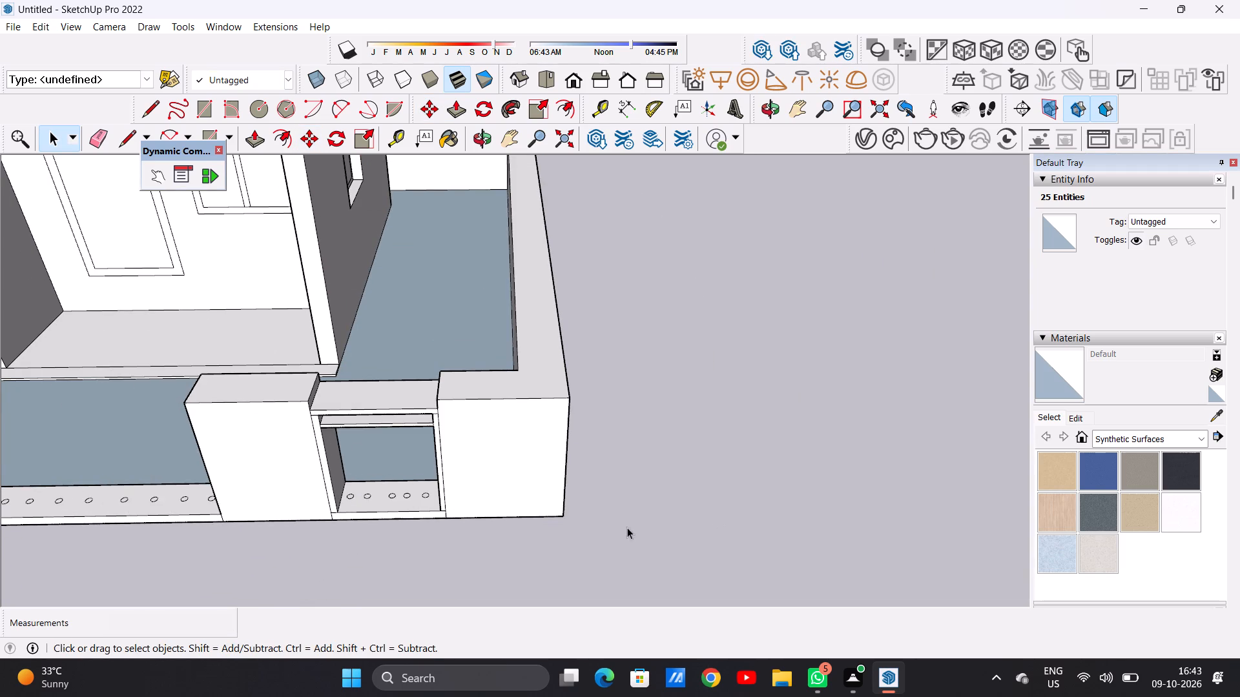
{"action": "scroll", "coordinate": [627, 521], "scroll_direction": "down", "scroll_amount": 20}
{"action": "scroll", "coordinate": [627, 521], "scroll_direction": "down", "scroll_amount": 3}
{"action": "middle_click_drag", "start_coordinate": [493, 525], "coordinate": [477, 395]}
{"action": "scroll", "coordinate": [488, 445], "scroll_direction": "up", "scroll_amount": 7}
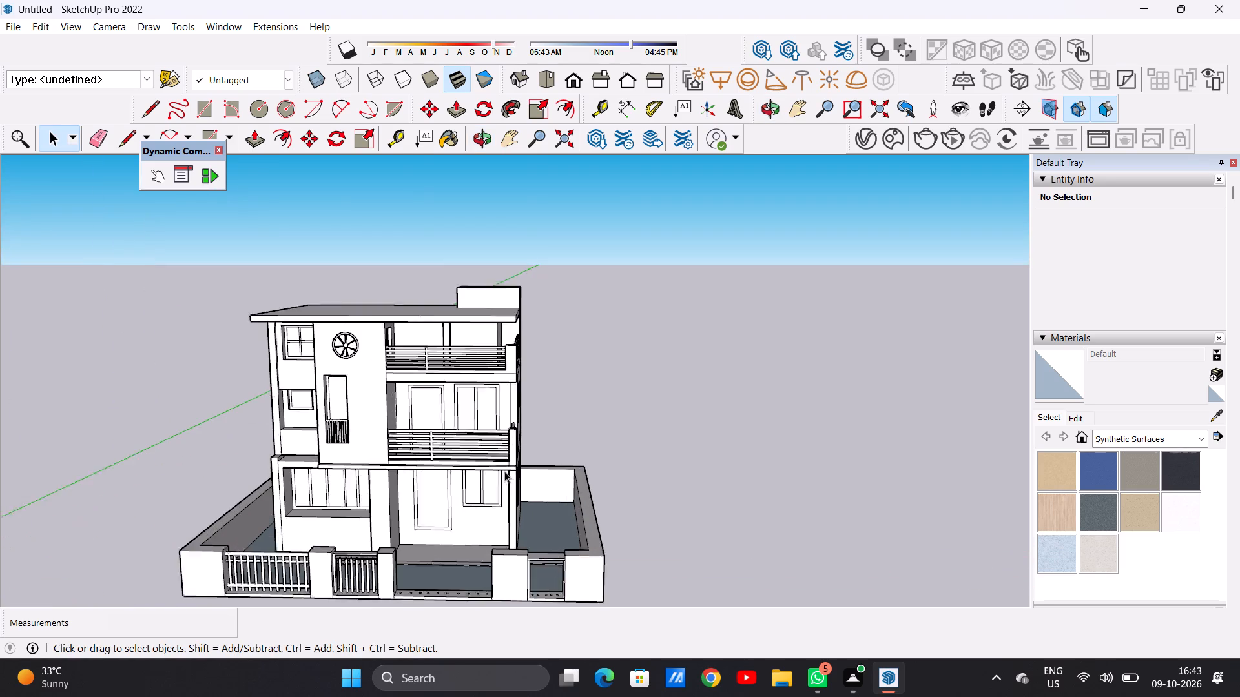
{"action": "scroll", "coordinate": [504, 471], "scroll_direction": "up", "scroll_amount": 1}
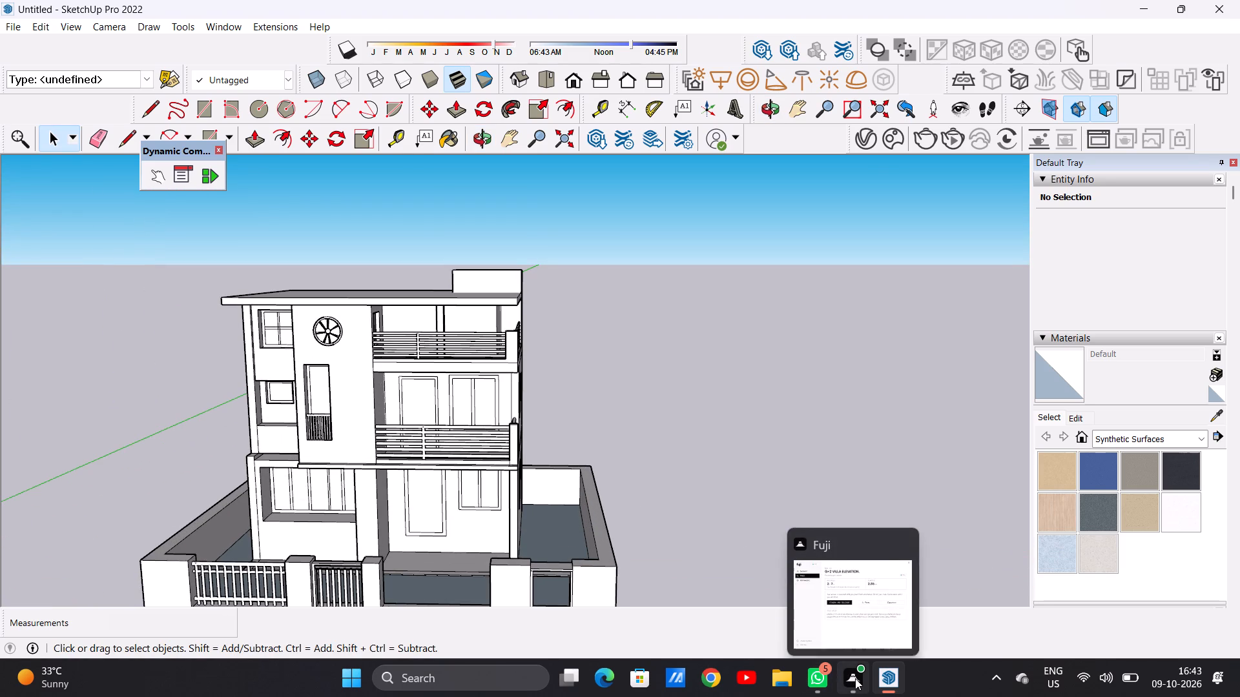